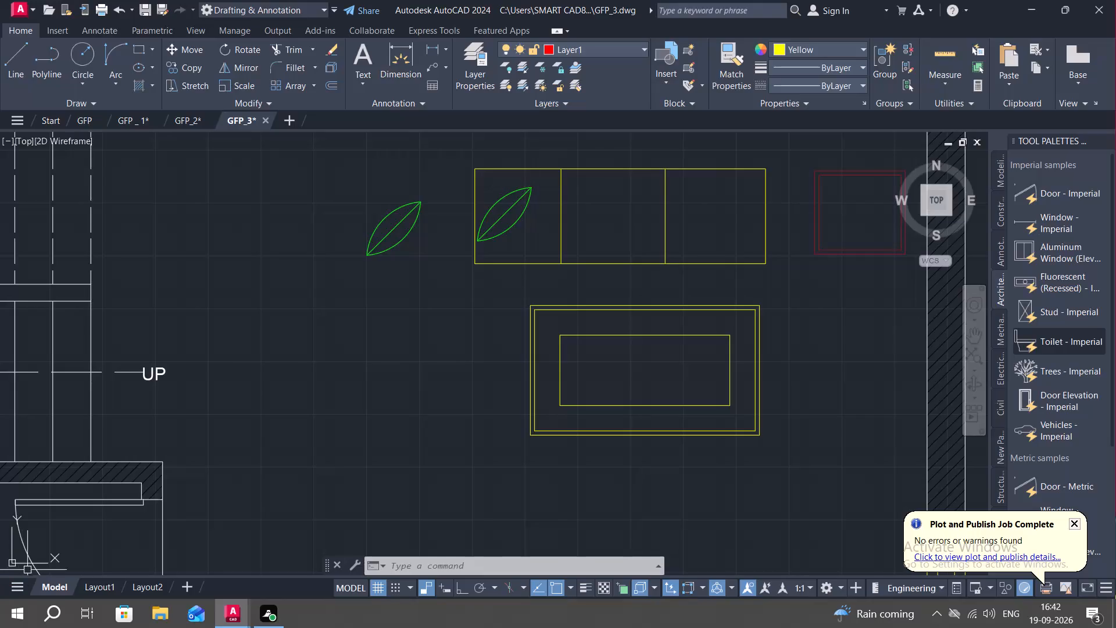
Delete the diagonal centre lines from both green leaf shapes, inside and beside the three-section yellow rectangle.
{"action": "left_click", "coordinate": [506, 210]}
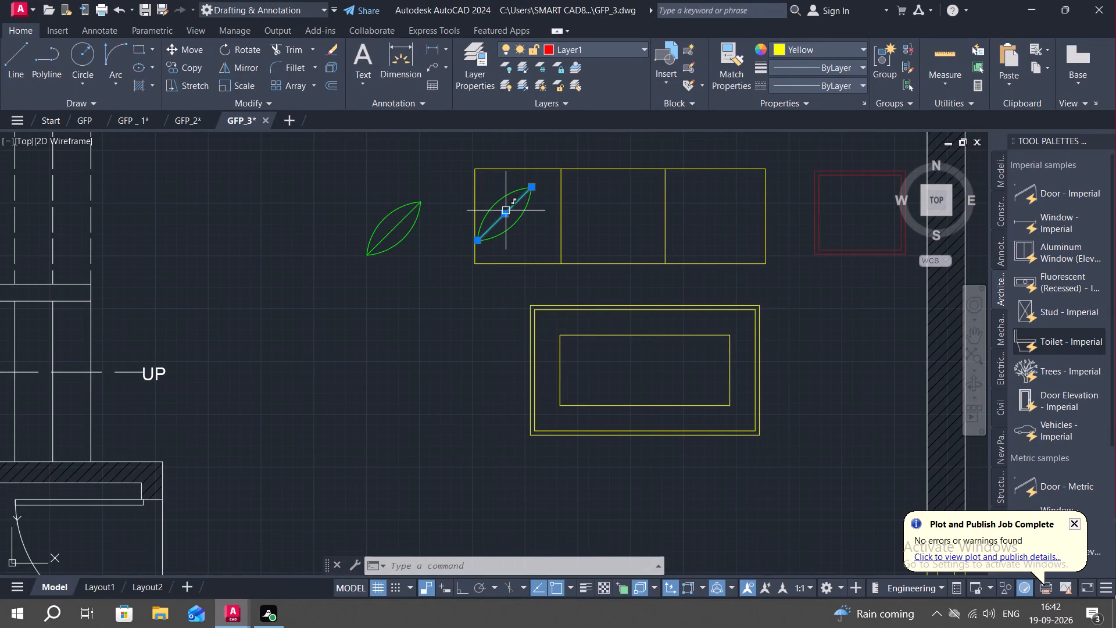
{"action": "key", "text": "Delete"}
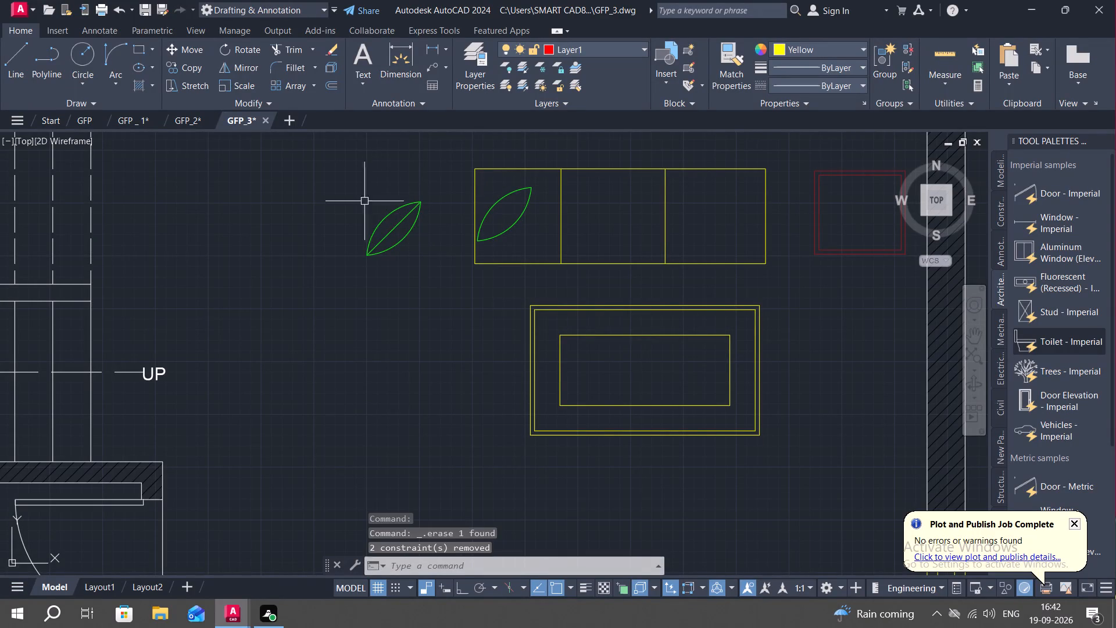
{"action": "left_click", "coordinate": [396, 227]}
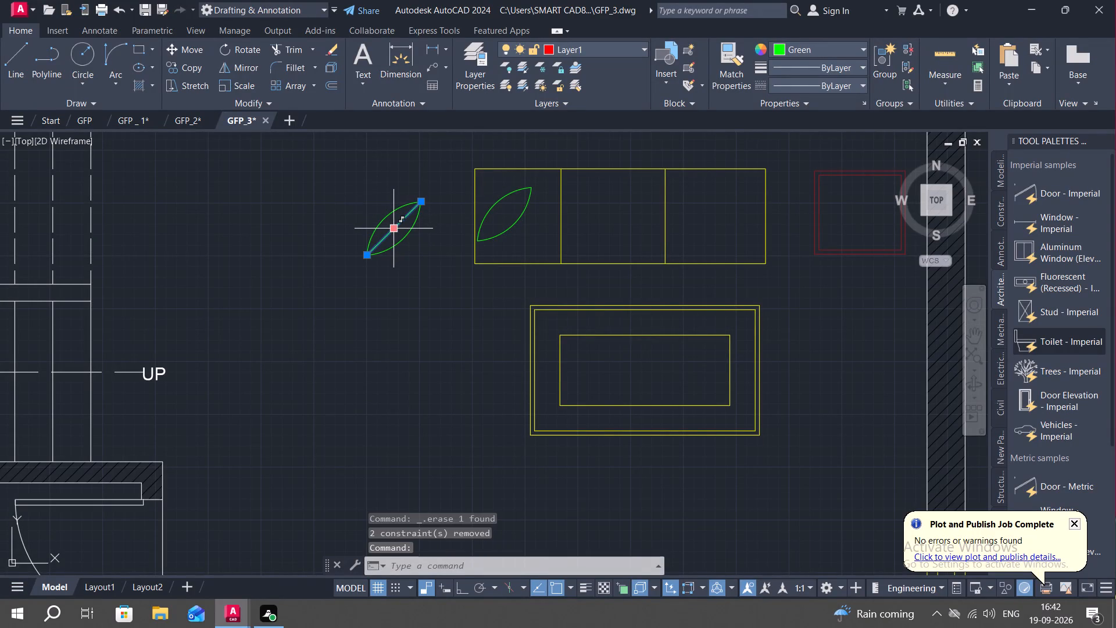
{"action": "key", "text": "Delete"}
Scale down the two arcs of the leaf beside the yellow rectangle slightly, using its lower tip as base point.
{"action": "left_click", "coordinate": [357, 185]}
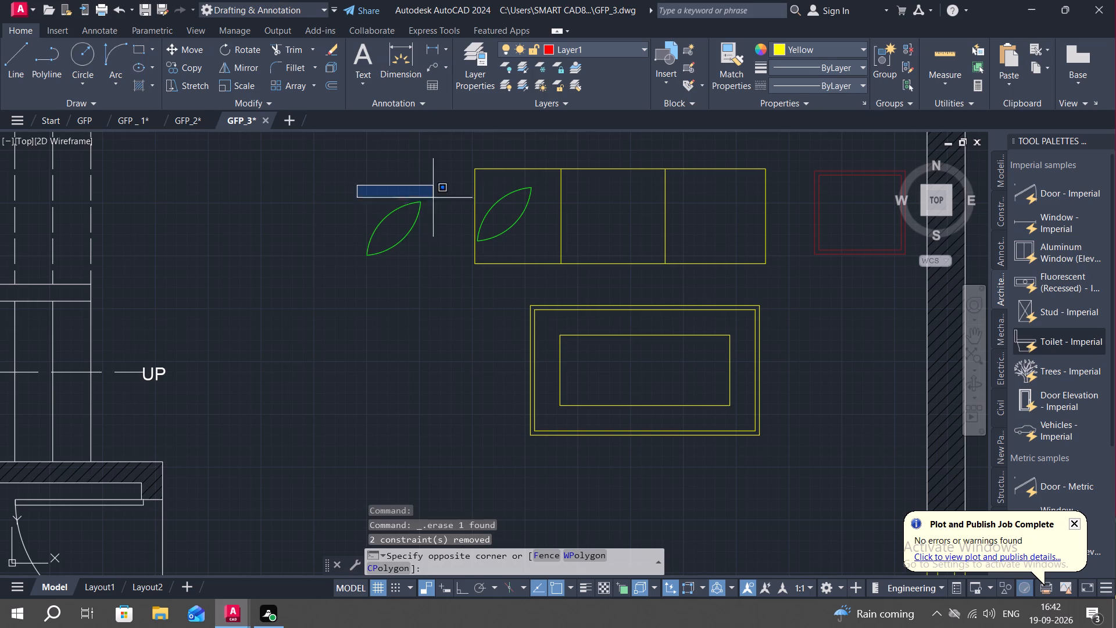
{"action": "left_click", "coordinate": [430, 292]}
{"action": "type", "text": "SC"}
{"action": "key", "text": "space"}
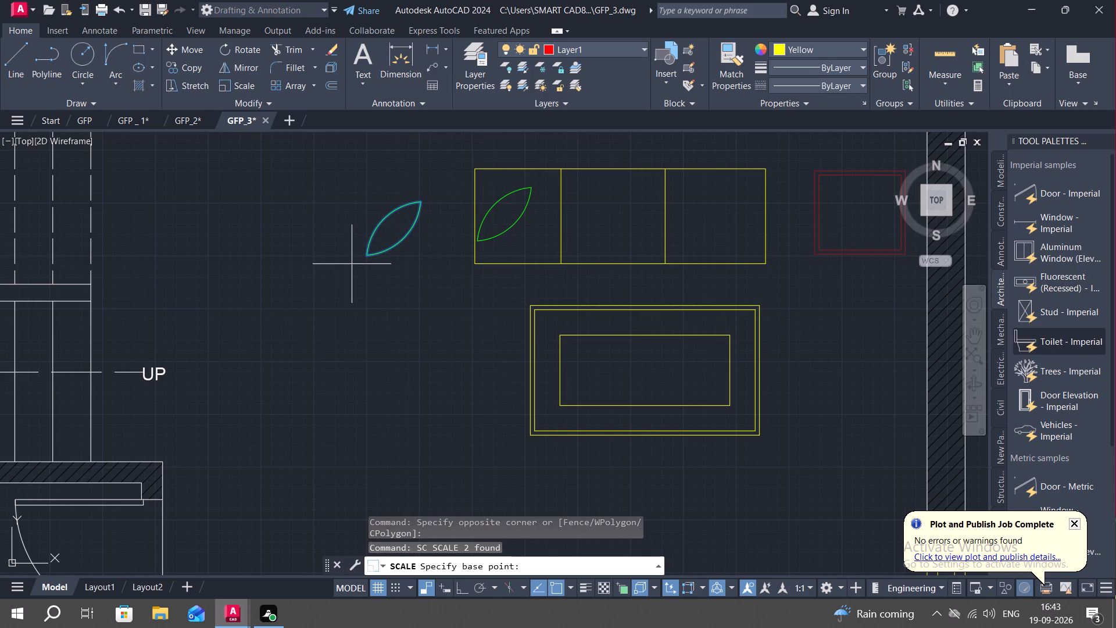
{"action": "left_click", "coordinate": [370, 257]}
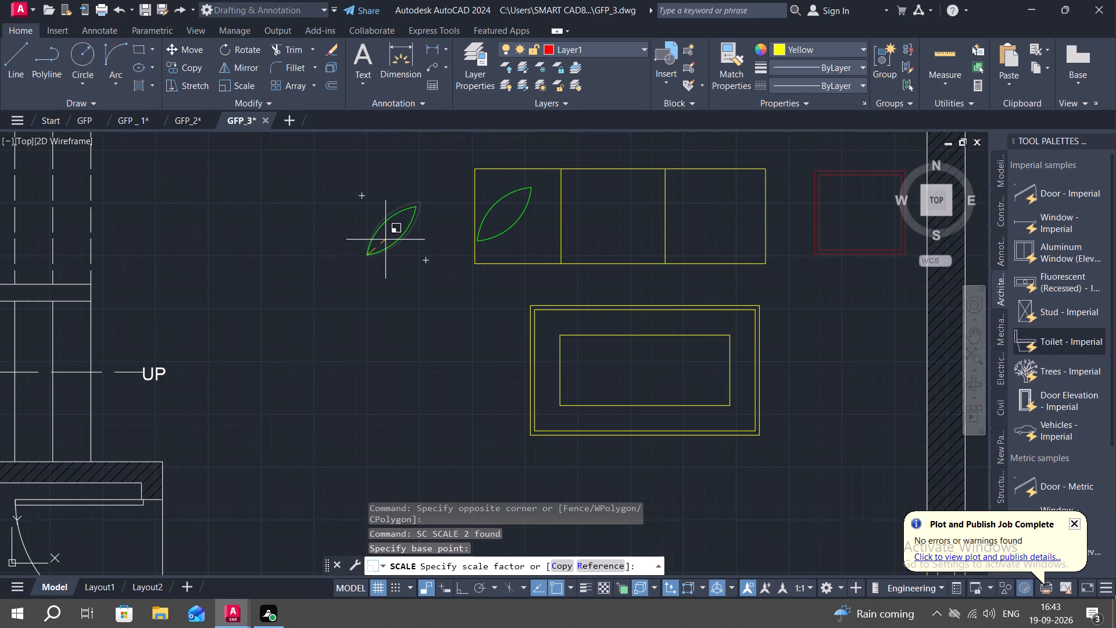
{"action": "left_click", "coordinate": [381, 237]}
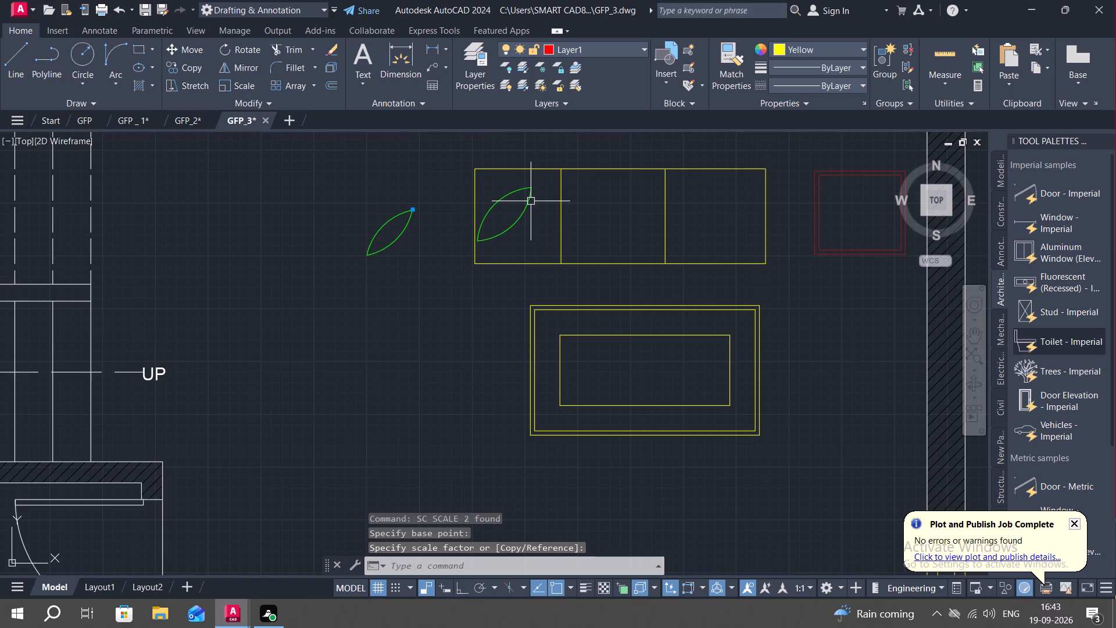
Delete both arcs of the green leaf inside the first section of the yellow rectangle.
{"action": "left_click", "coordinate": [507, 195]}
{"action": "left_click", "coordinate": [521, 212]}
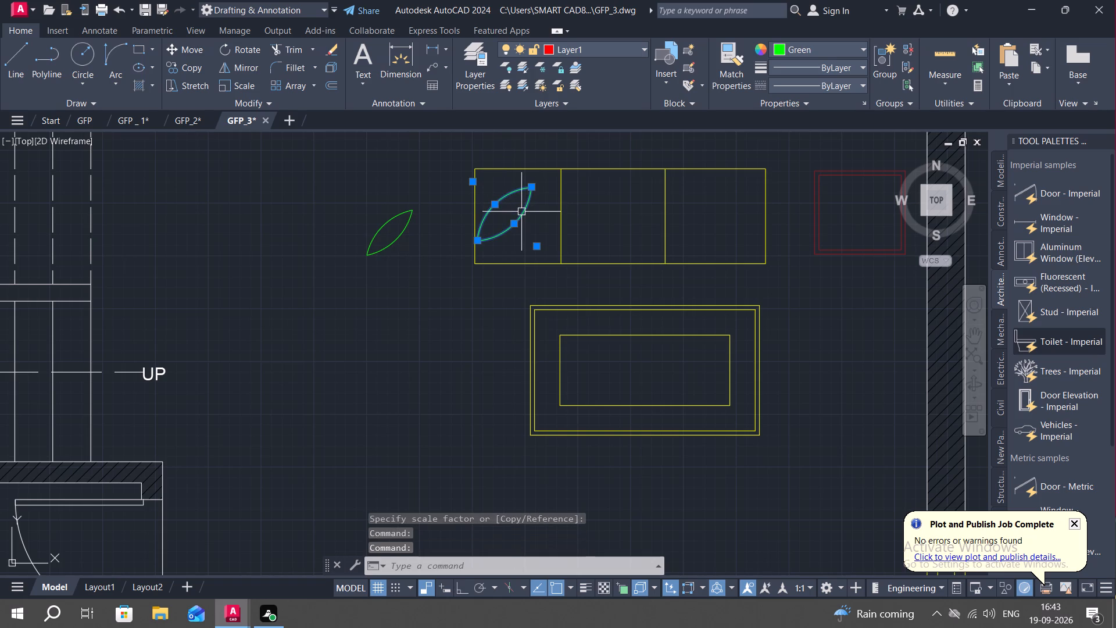
{"action": "key", "text": "Delete"}
Join the two arcs of the remaining green leaf into a single polyline.
{"action": "left_click_drag", "start_coordinate": [359, 197], "coordinate": [420, 184]}
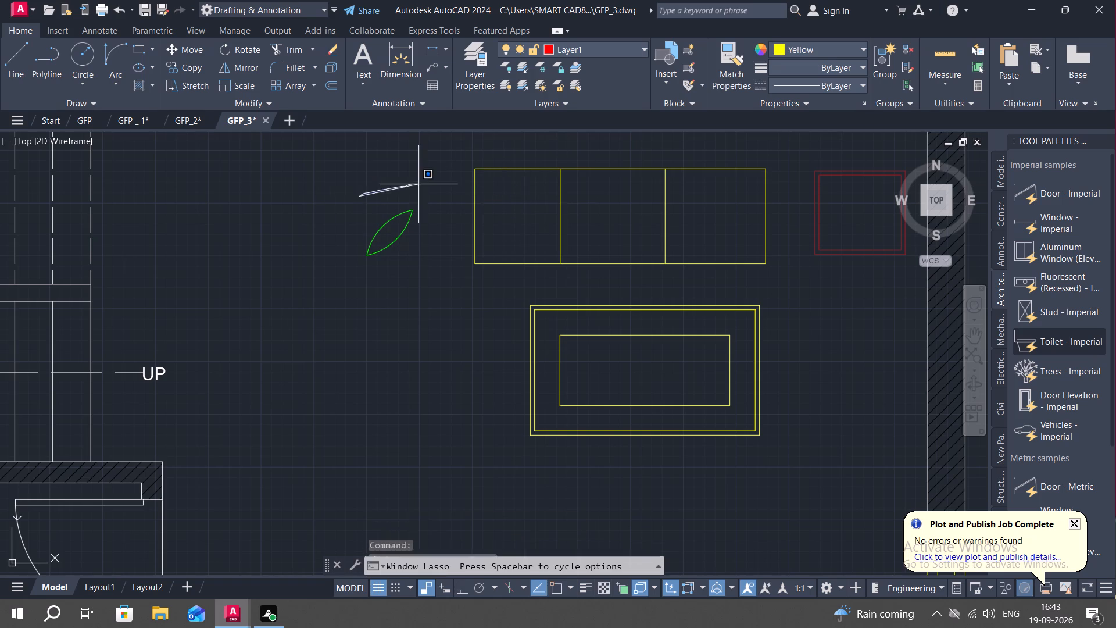
{"action": "left_click_drag", "start_coordinate": [420, 184], "coordinate": [338, 273]}
{"action": "type", "text": "J"}
{"action": "key", "text": "space"}
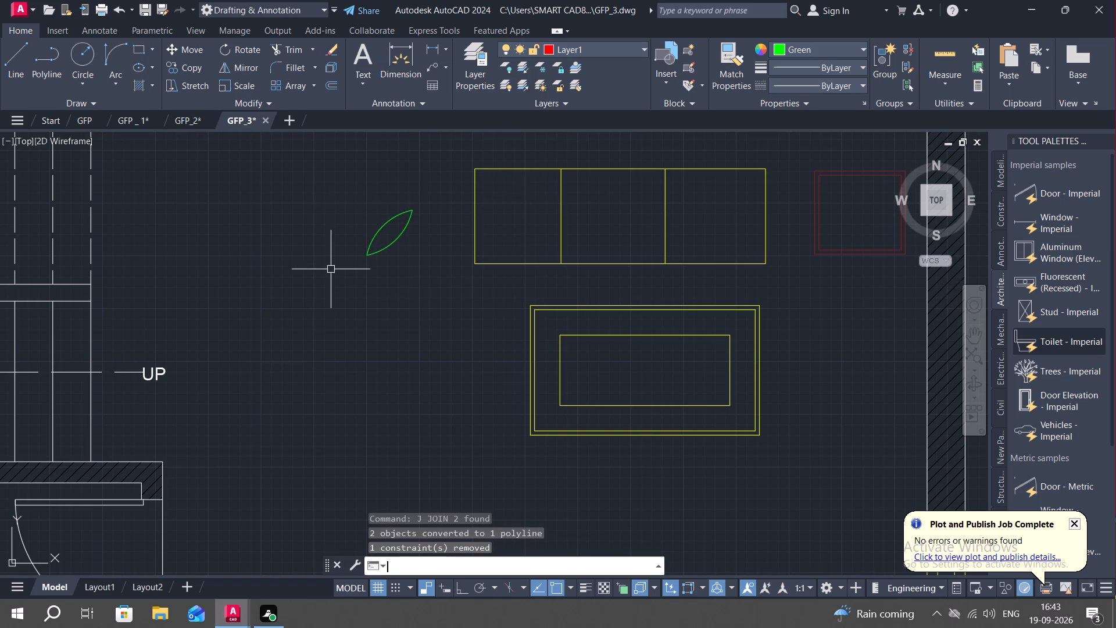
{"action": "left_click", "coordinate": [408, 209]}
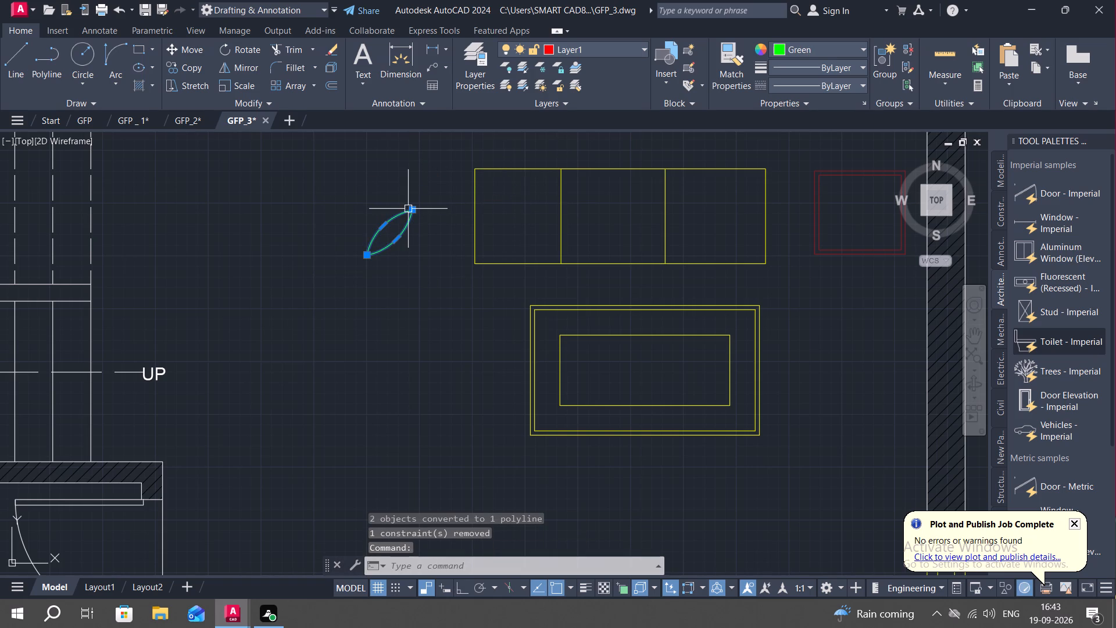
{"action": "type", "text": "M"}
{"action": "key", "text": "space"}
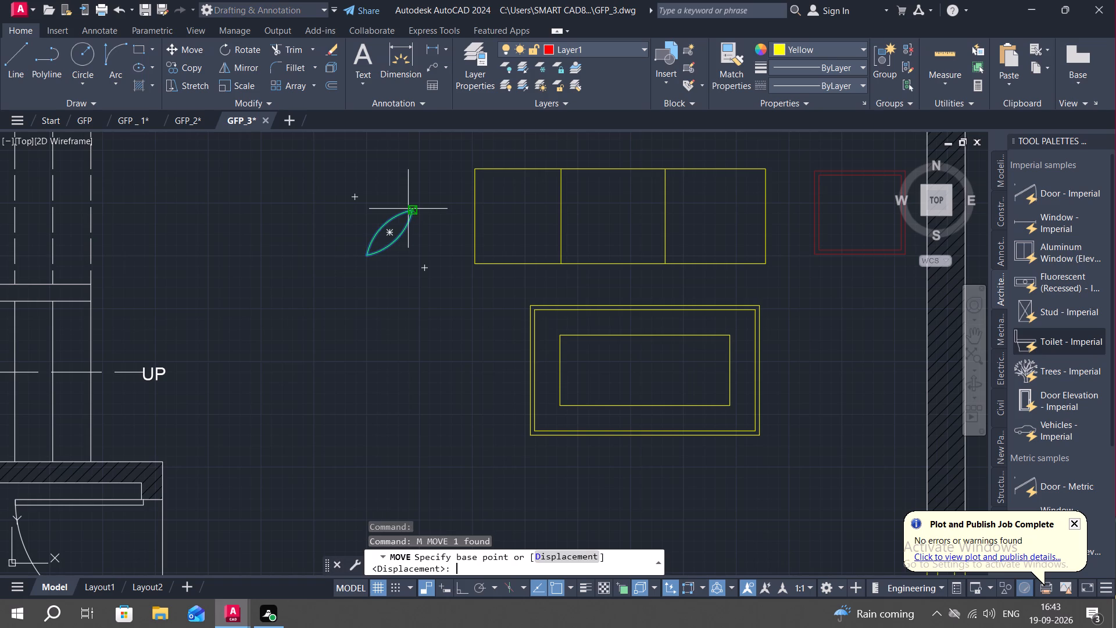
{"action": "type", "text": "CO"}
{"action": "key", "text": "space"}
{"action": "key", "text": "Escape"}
Copy the green leaf by its upper tip into the rectangle's first section, with the tip at the top edge.
{"action": "type", "text": "CO"}
{"action": "key", "text": "space"}
{"action": "left_click", "coordinate": [406, 223]}
{"action": "right_click", "coordinate": [406, 223]}
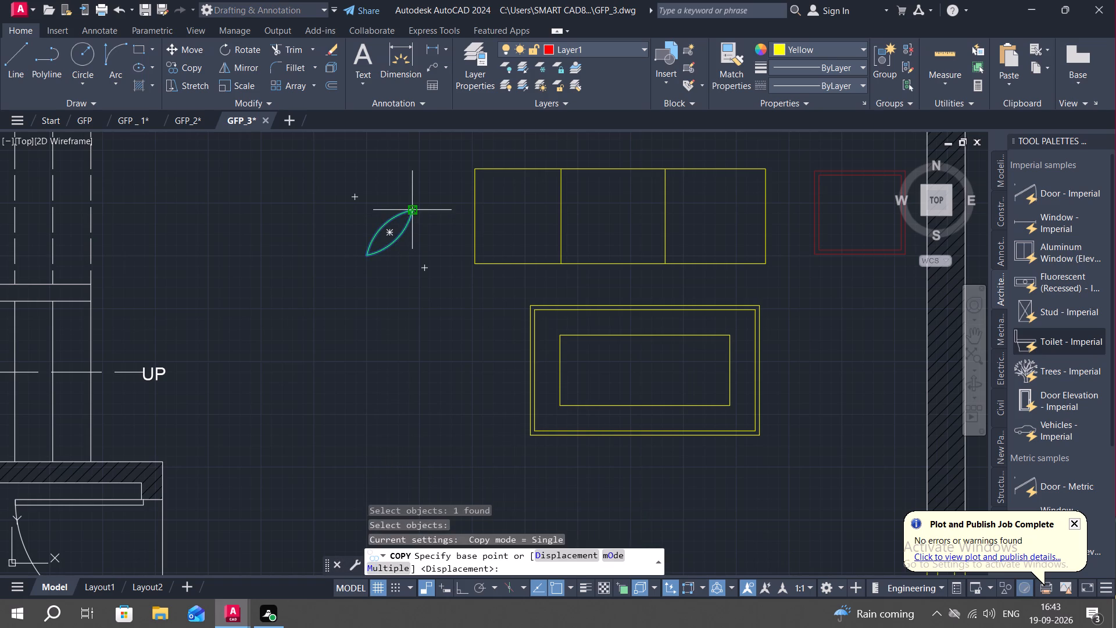
{"action": "left_click", "coordinate": [410, 209]}
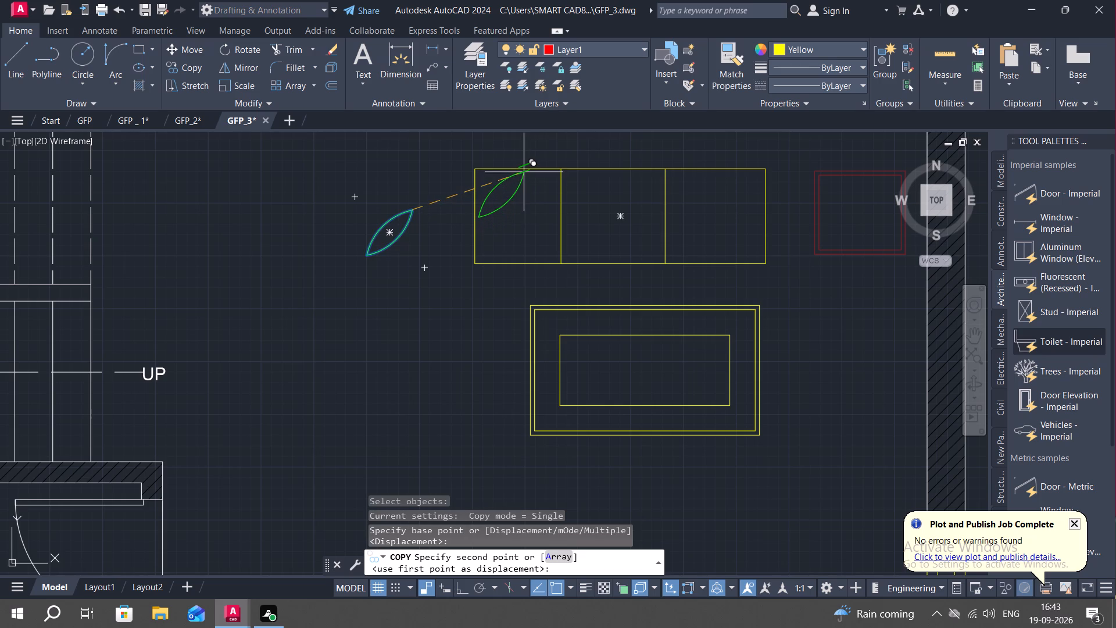
{"action": "left_click", "coordinate": [524, 172]}
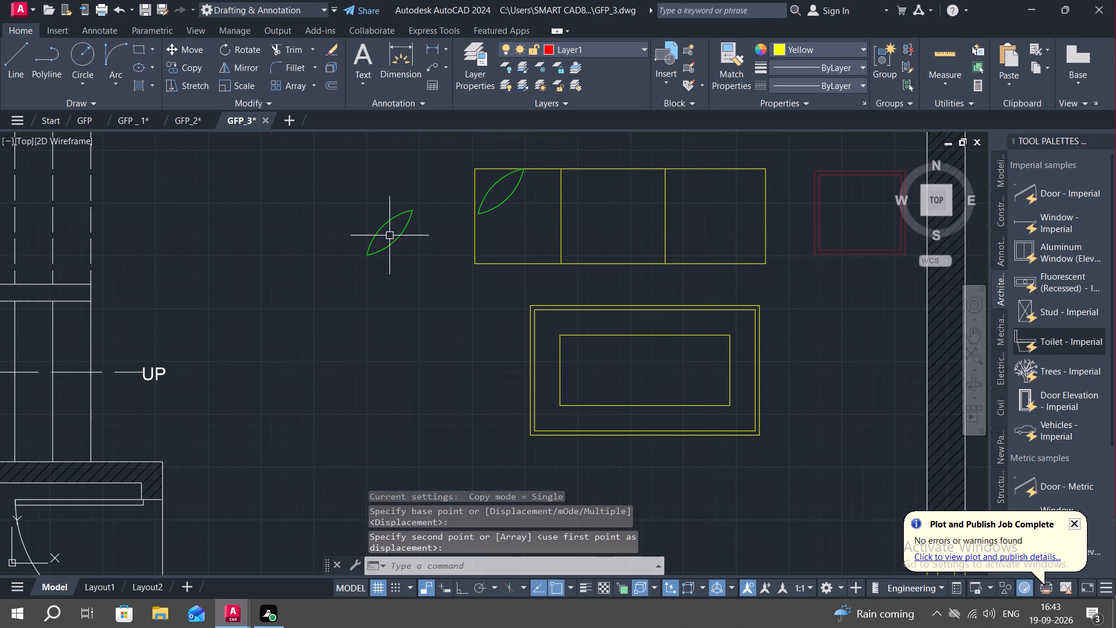
Rotate the original green leaf beside the rectangle about its upper tip until it lies roughly horizontal.
{"action": "key", "text": "r"}
{"action": "type", "text": "O"}
{"action": "key", "text": "space"}
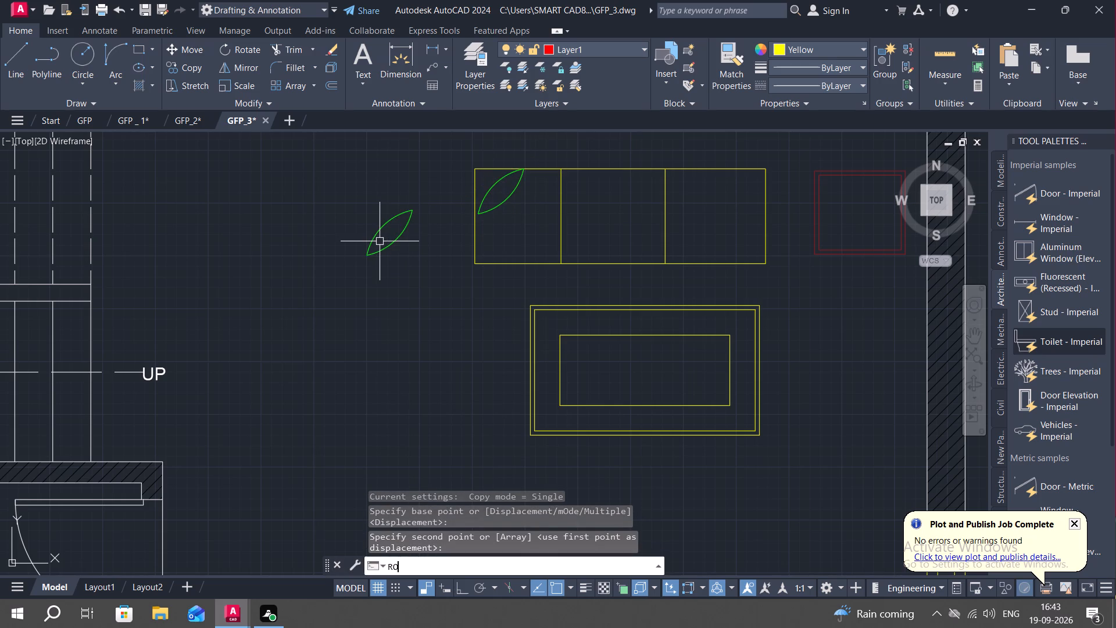
{"action": "left_click", "coordinate": [389, 244]}
{"action": "right_click", "coordinate": [389, 244]}
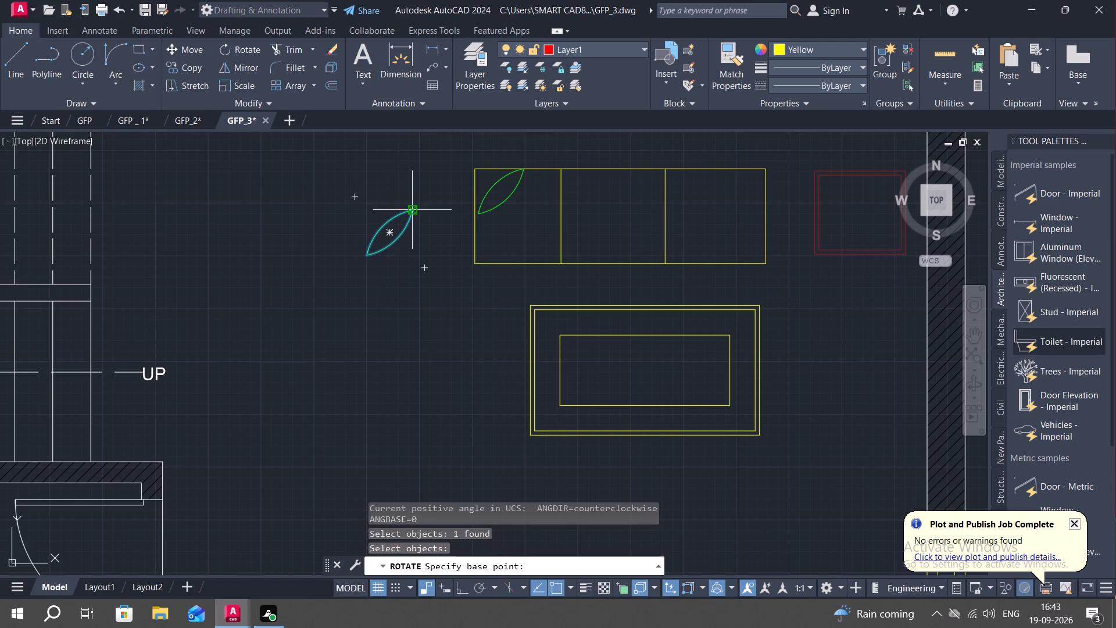
{"action": "left_click", "coordinate": [412, 210]}
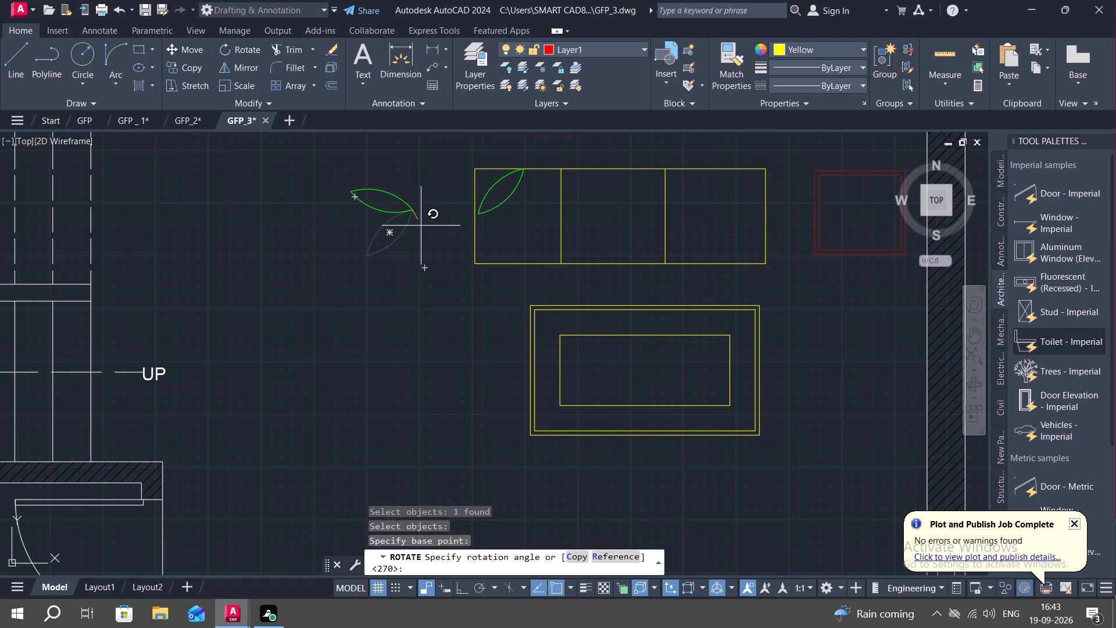
{"action": "key", "text": "F8"}
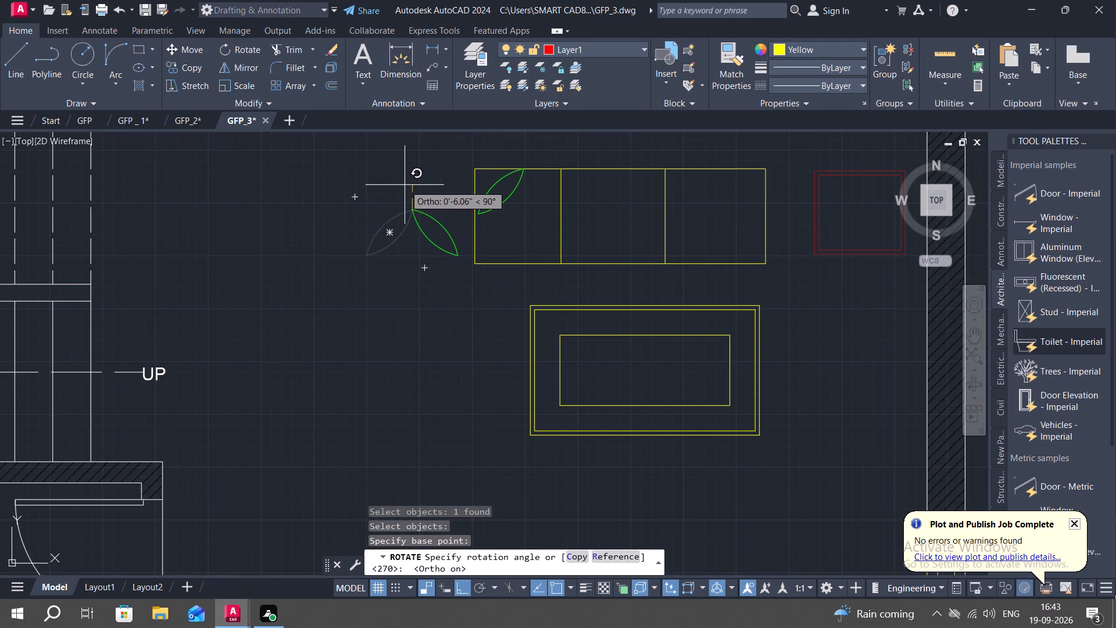
{"action": "key", "text": "F8"}
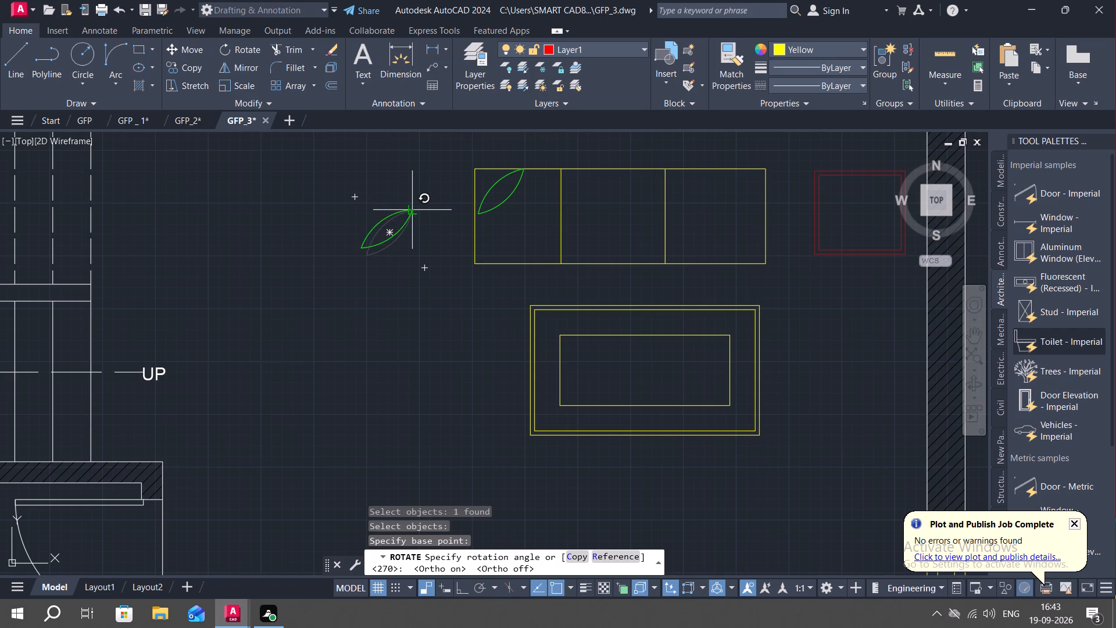
{"action": "scroll", "coordinate": [413, 201], "scroll_direction": "up", "scroll_amount": 2}
{"action": "middle_click_drag", "start_coordinate": [414, 202], "coordinate": [481, 249]}
{"action": "scroll", "coordinate": [492, 253], "scroll_direction": "down", "scroll_amount": 3}
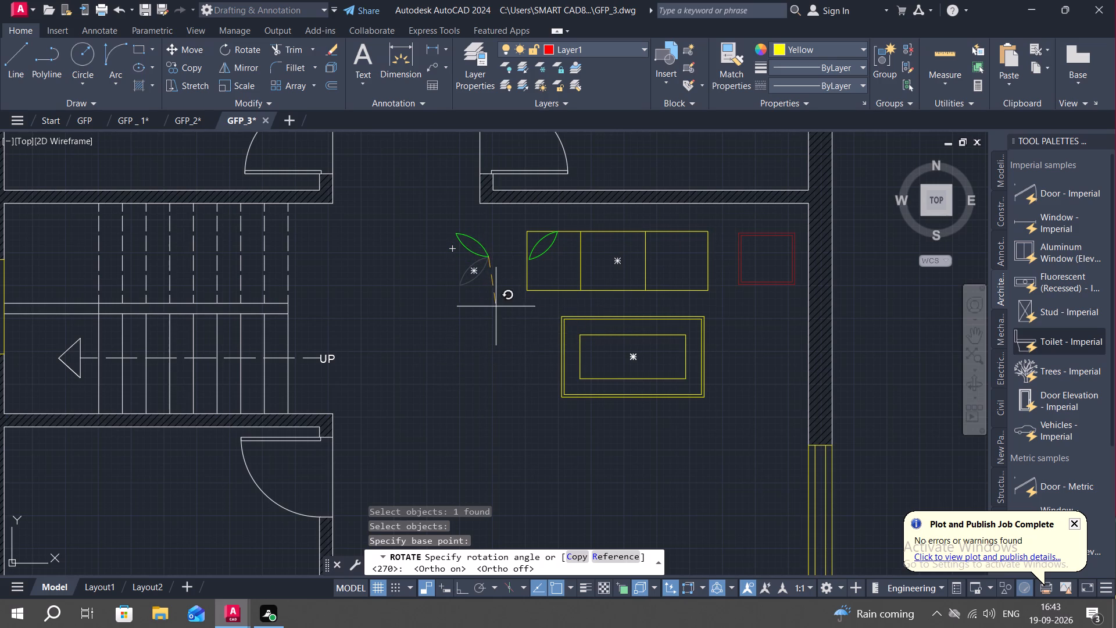
{"action": "left_click", "coordinate": [505, 272]}
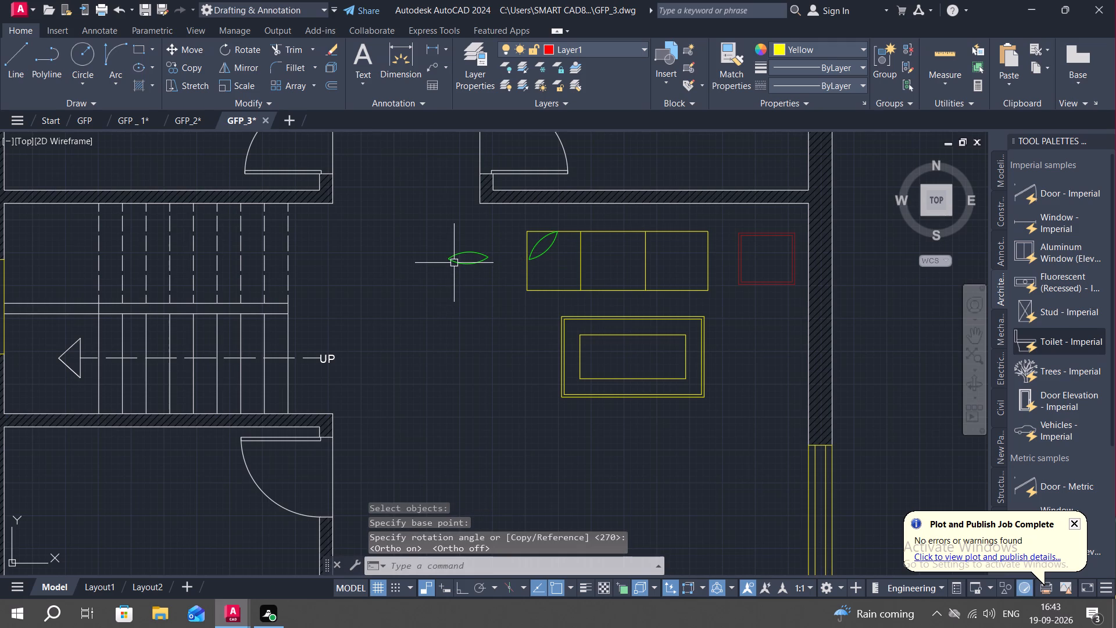
{"action": "key", "text": "v"}
{"action": "key", "text": "Escape"}
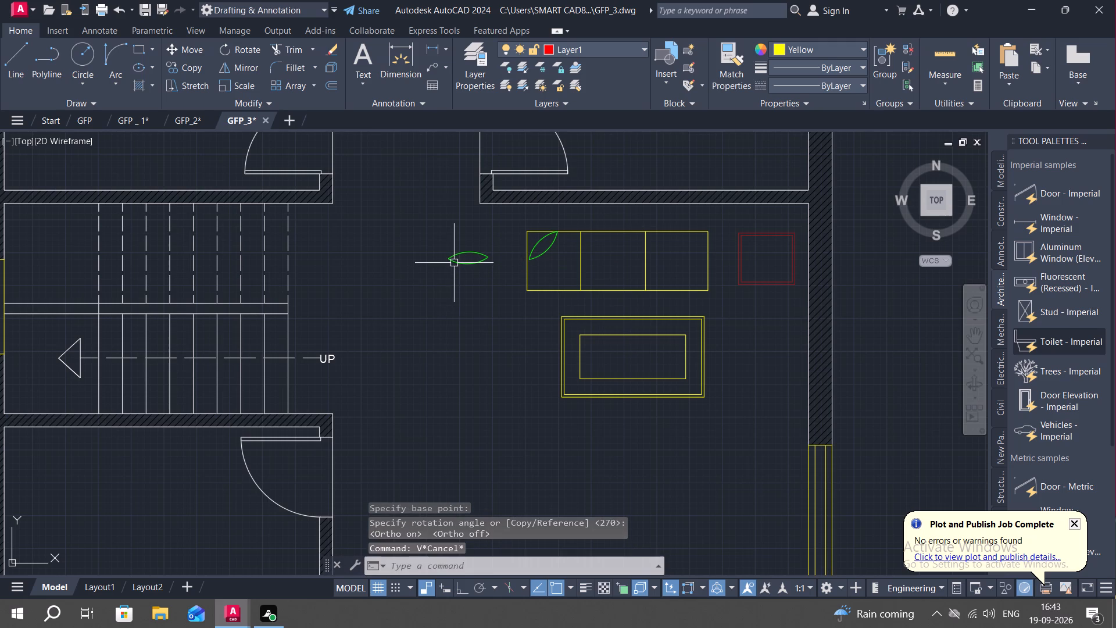
Copy the horizontal leaf by its left tip next to the slanted leaf's upper end, crossing the first divider.
{"action": "type", "text": "CO"}
{"action": "key", "text": "space"}
{"action": "left_click", "coordinate": [454, 262]}
{"action": "right_click", "coordinate": [454, 262]}
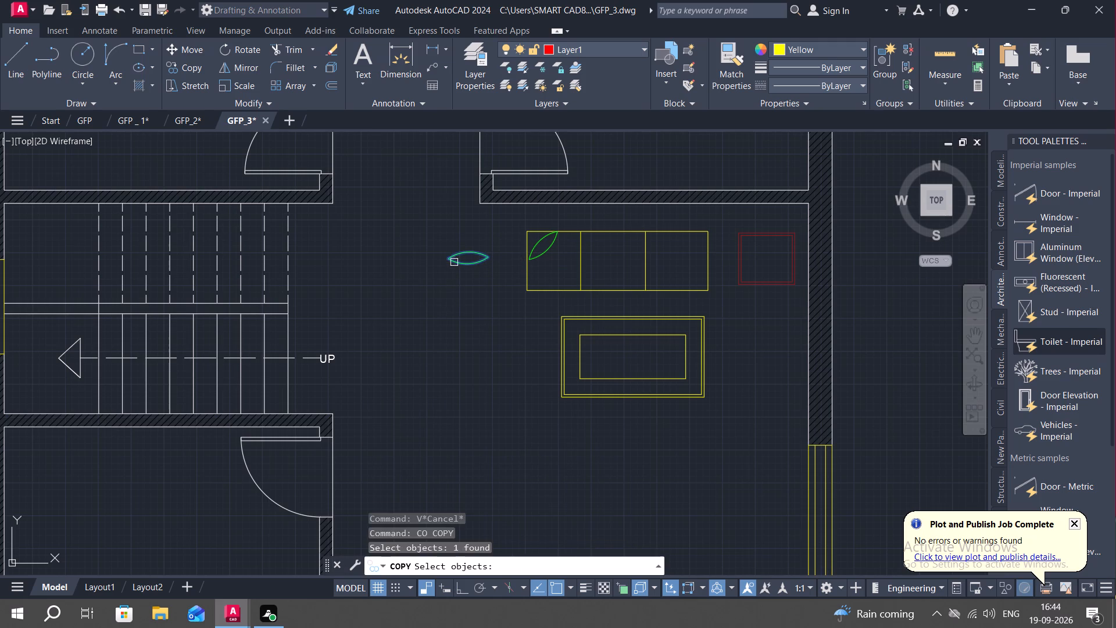
{"action": "scroll", "coordinate": [453, 261], "scroll_direction": "up", "scroll_amount": 1}
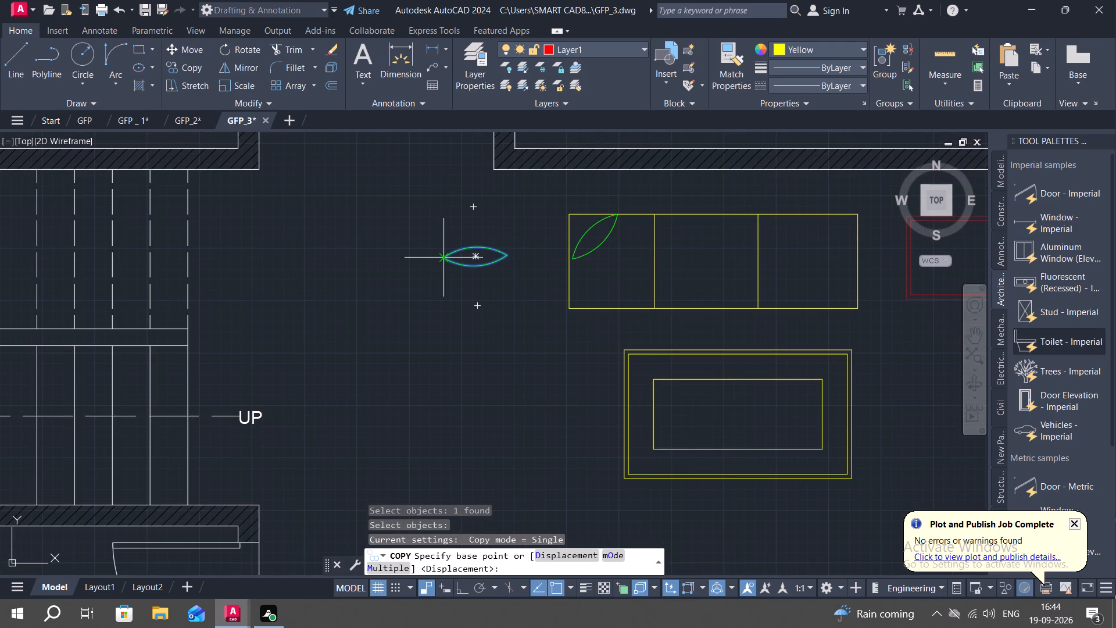
{"action": "left_click", "coordinate": [445, 256]}
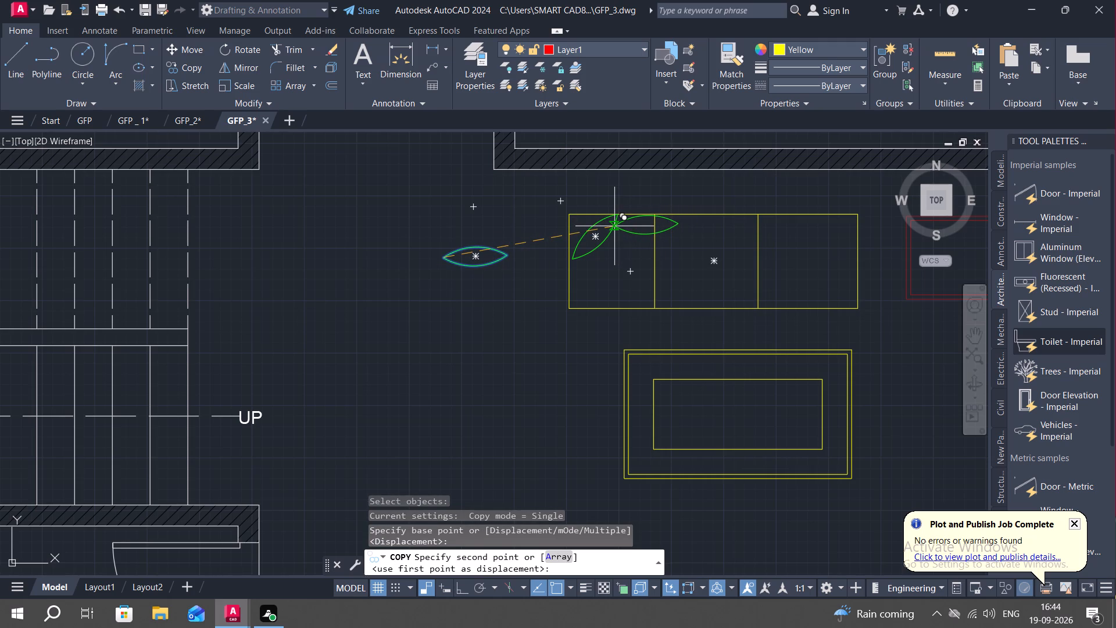
{"action": "left_click", "coordinate": [614, 226]}
Copy the horizontal leaf by its right tip into the rectangle's middle section, near the second divider.
{"action": "key", "text": "space"}
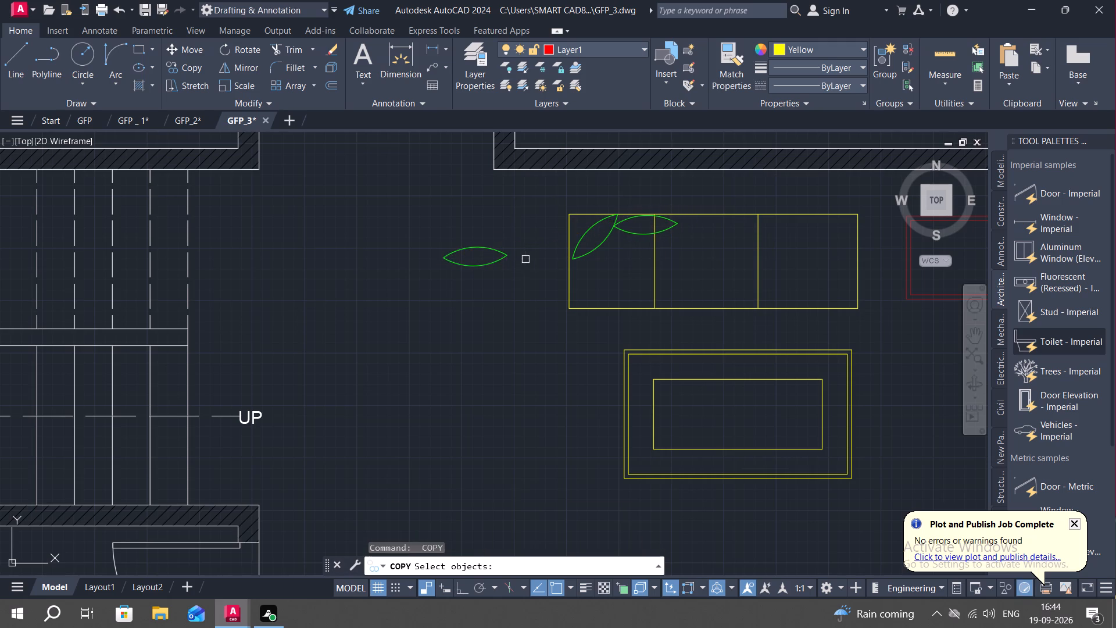
{"action": "left_click", "coordinate": [505, 261]}
{"action": "right_click", "coordinate": [502, 265]}
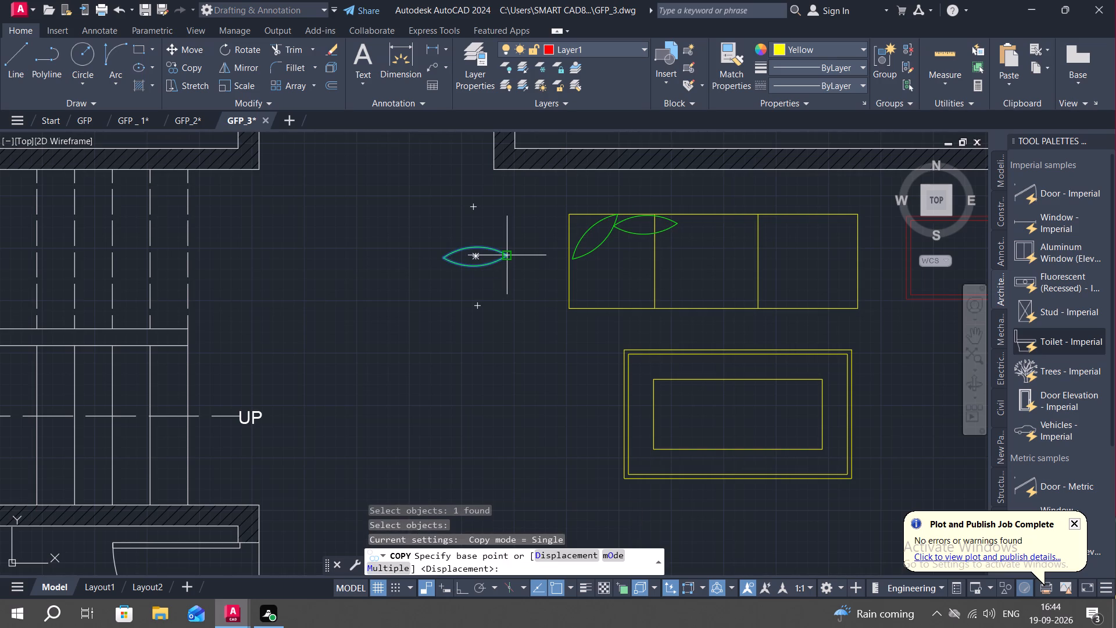
{"action": "left_click", "coordinate": [510, 252]}
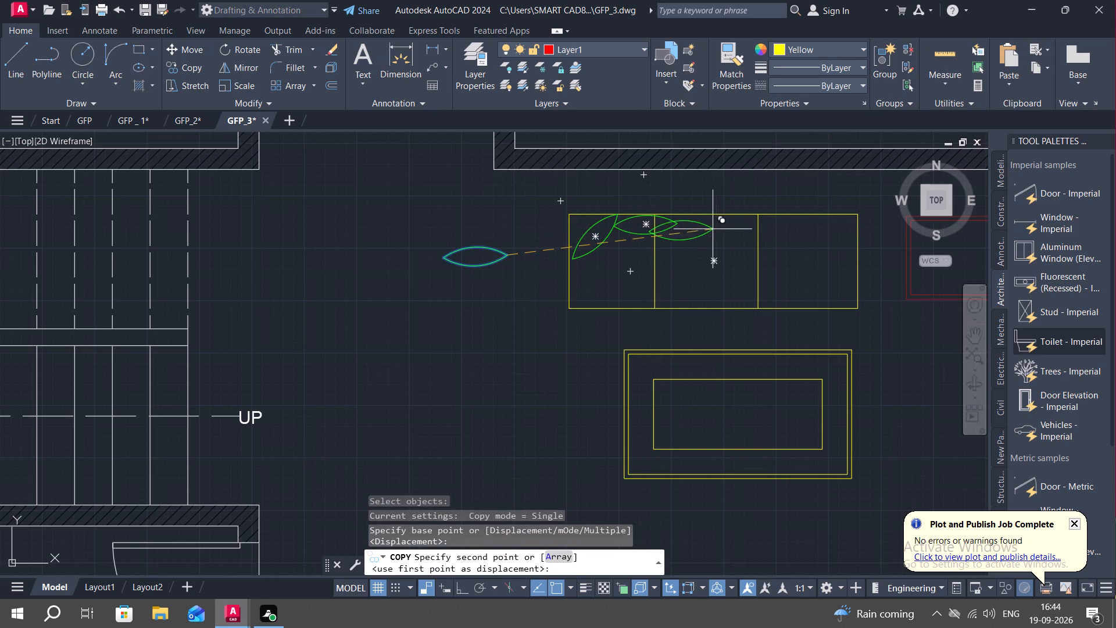
{"action": "left_click", "coordinate": [747, 226]}
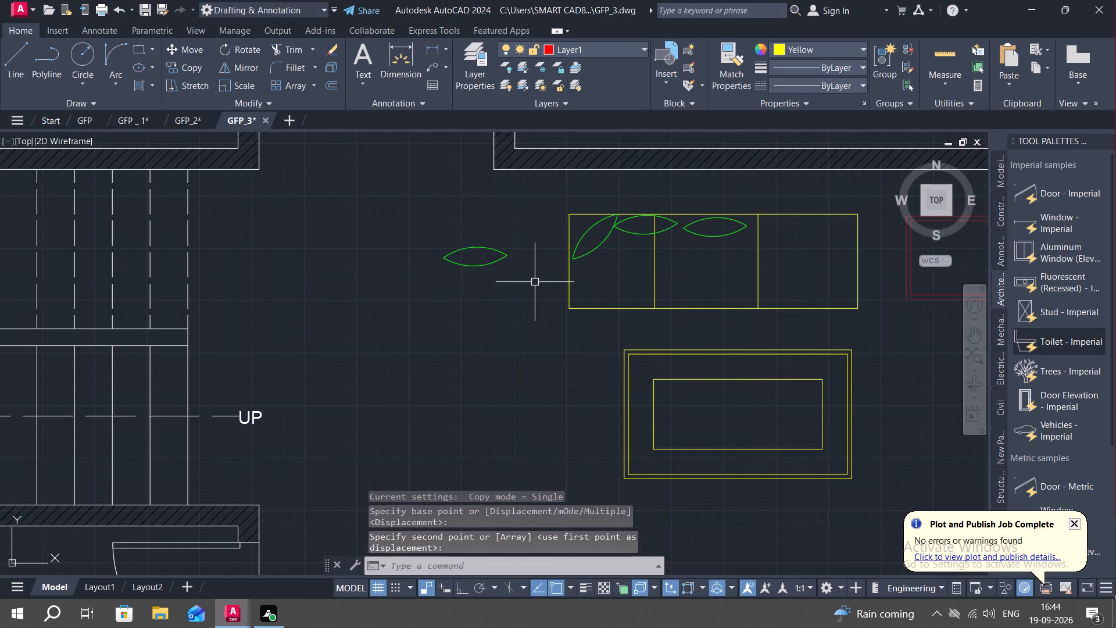
Offset the outline of the three-section yellow rectangle outward by 3".
{"action": "scroll", "coordinate": [536, 287], "scroll_direction": "down", "scroll_amount": 1}
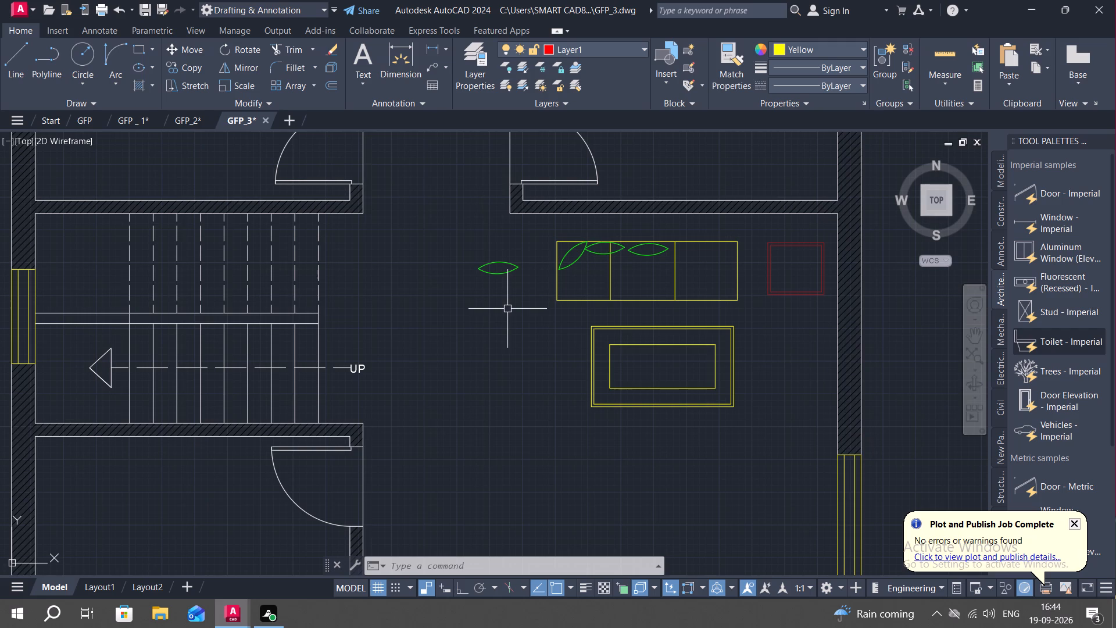
{"action": "type", "text": "O"}
{"action": "key", "text": "space"}
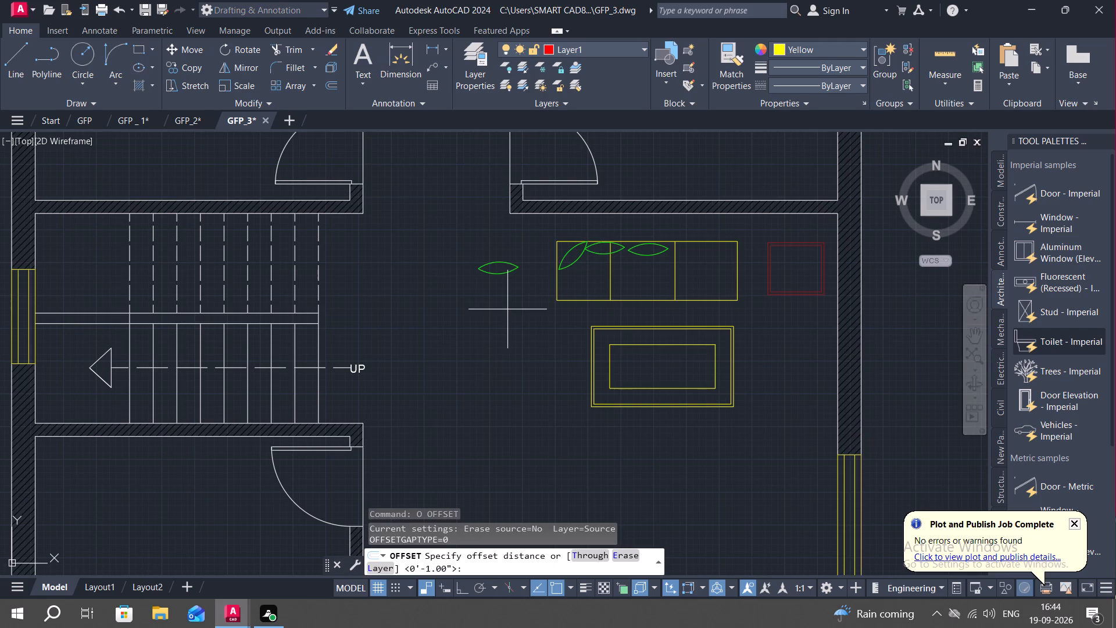
{"action": "type", "text": "3\""}
{"action": "key", "text": "space"}
{"action": "left_click", "coordinate": [556, 283]}
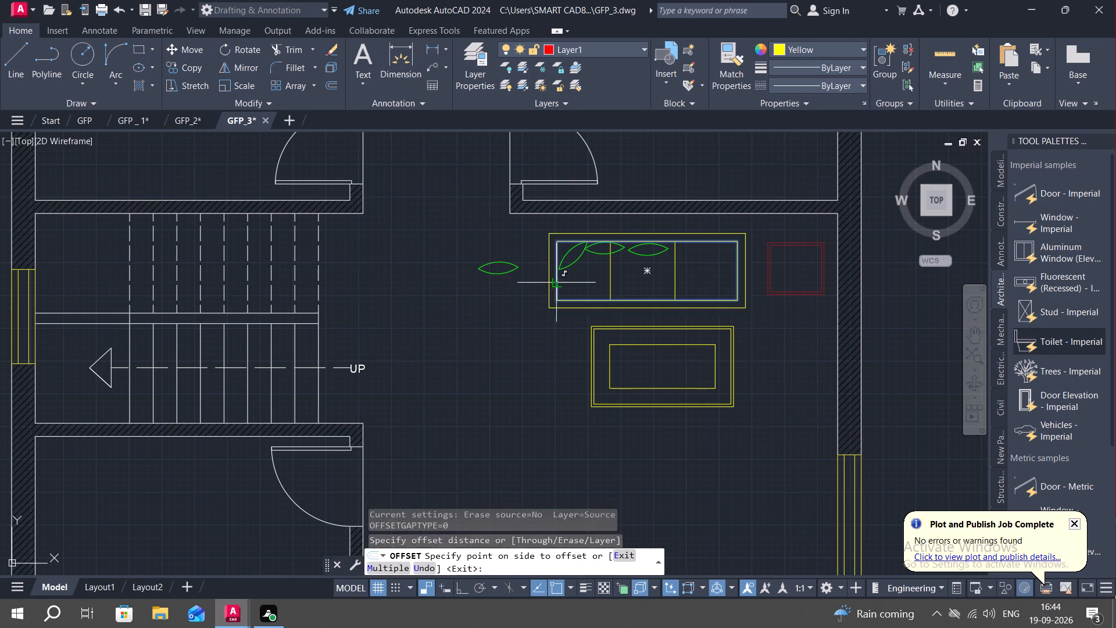
{"action": "left_click", "coordinate": [534, 267]}
{"action": "key", "text": "Escape"}
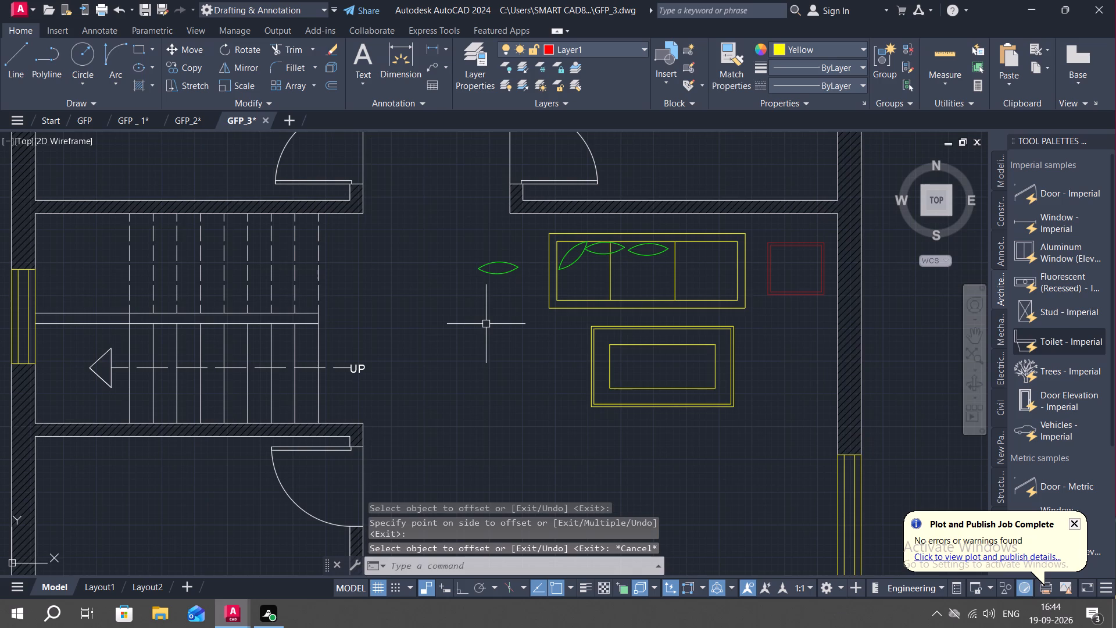
Trim away the bottom edge of the outer offset outline around the three-section yellow rectangle.
{"action": "type", "text": "TR"}
{"action": "key", "text": "space"}
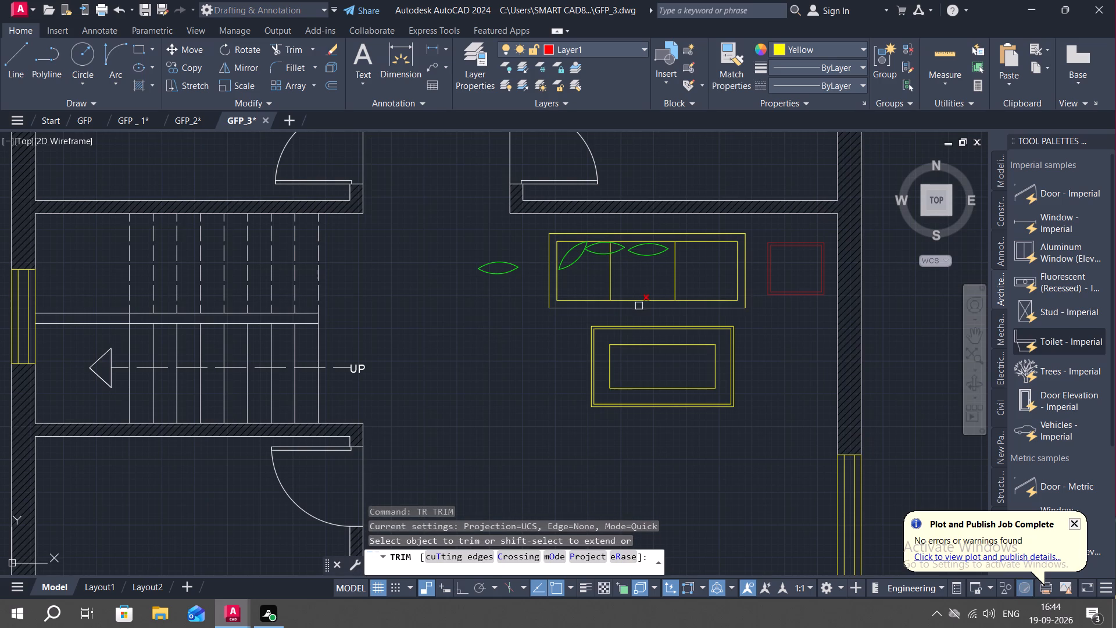
{"action": "left_click", "coordinate": [640, 307]}
{"action": "key", "text": "Escape"}
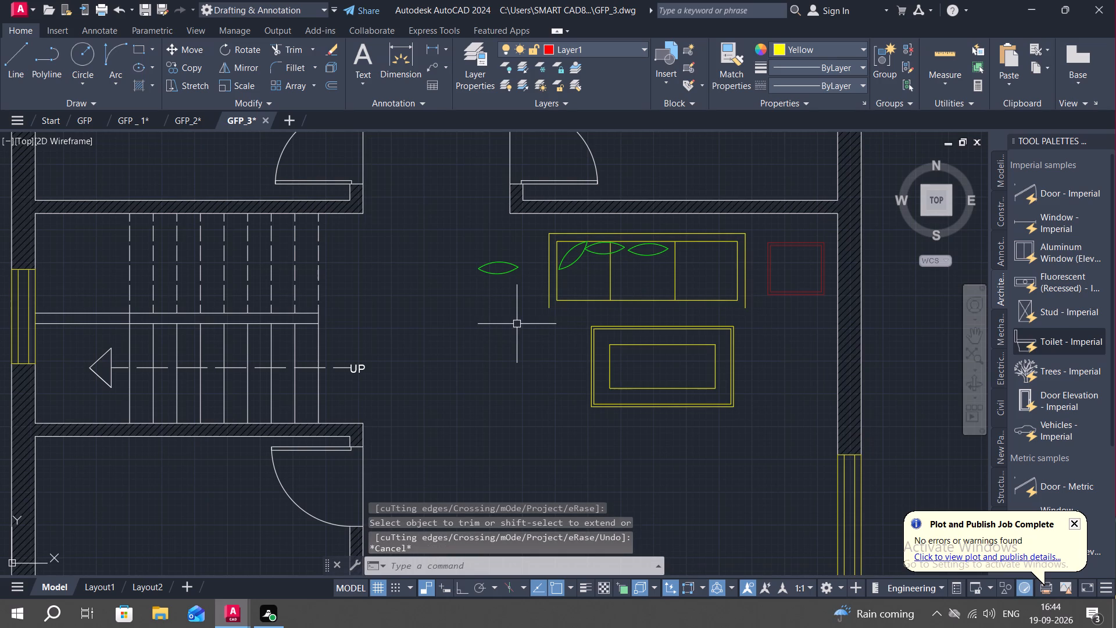
Draw a horizontal line between the outer outline's two sides, slightly above the inner rectangle's bottom edge.
{"action": "key", "text": "l"}
{"action": "key", "text": "space"}
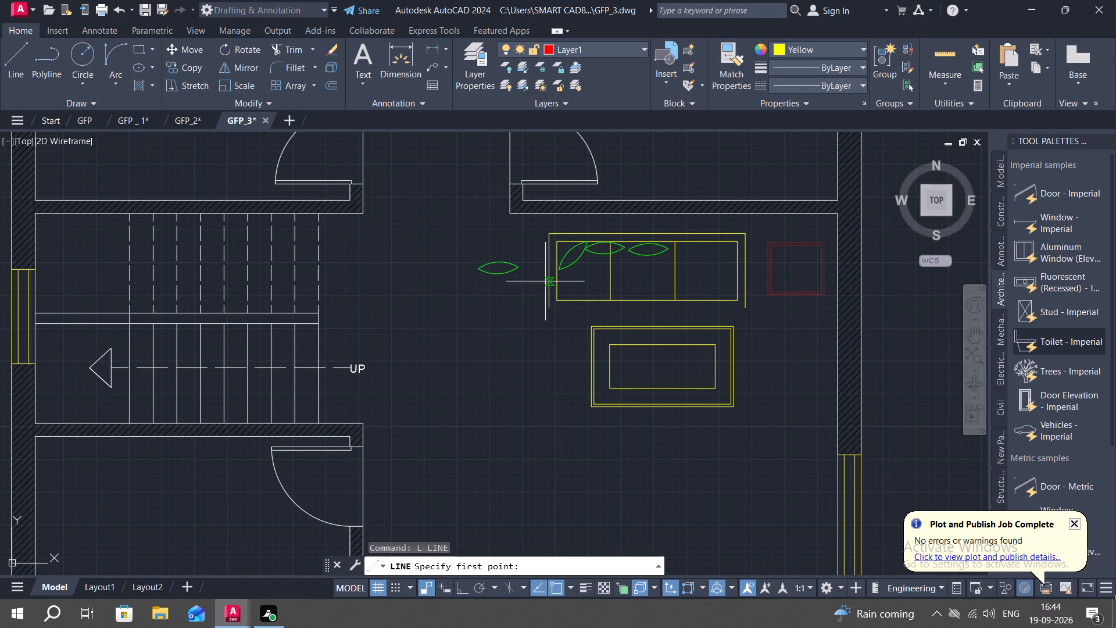
{"action": "left_click", "coordinate": [549, 287]}
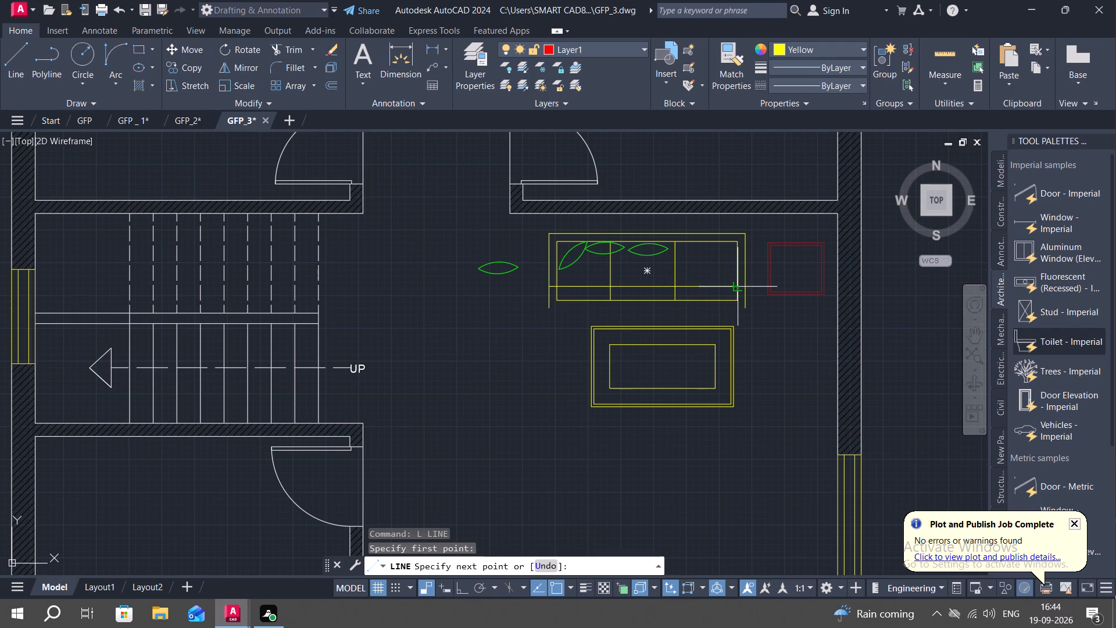
{"action": "left_click", "coordinate": [745, 286]}
{"action": "key", "text": "Escape"}
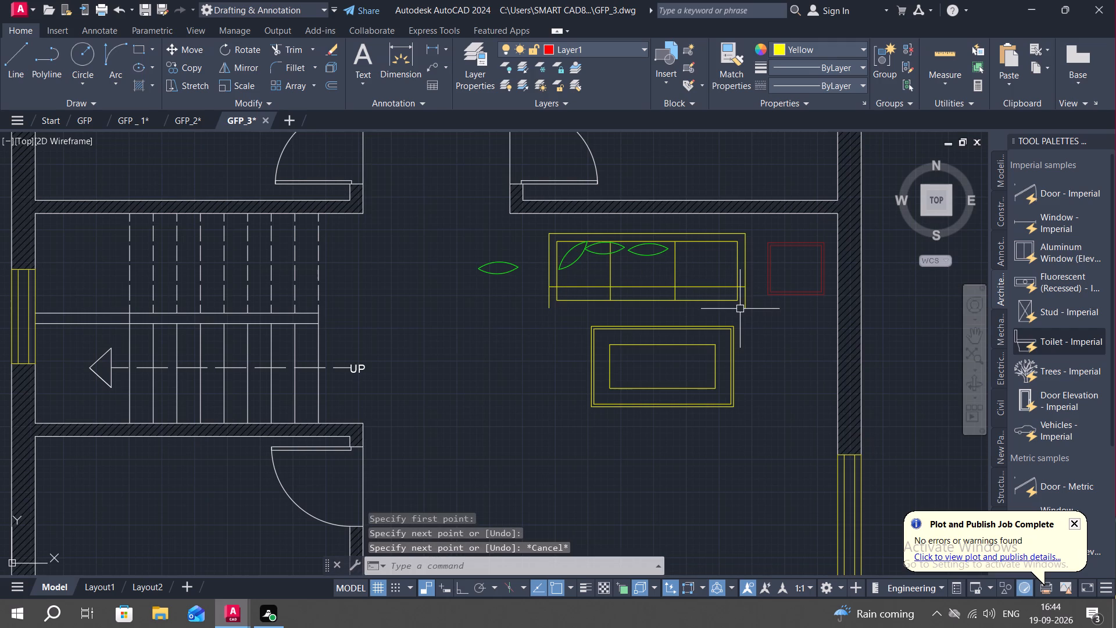
Trim the ends of the outer outline's two sides that extend below the new horizontal line.
{"action": "type", "text": "TR"}
{"action": "key", "text": "space"}
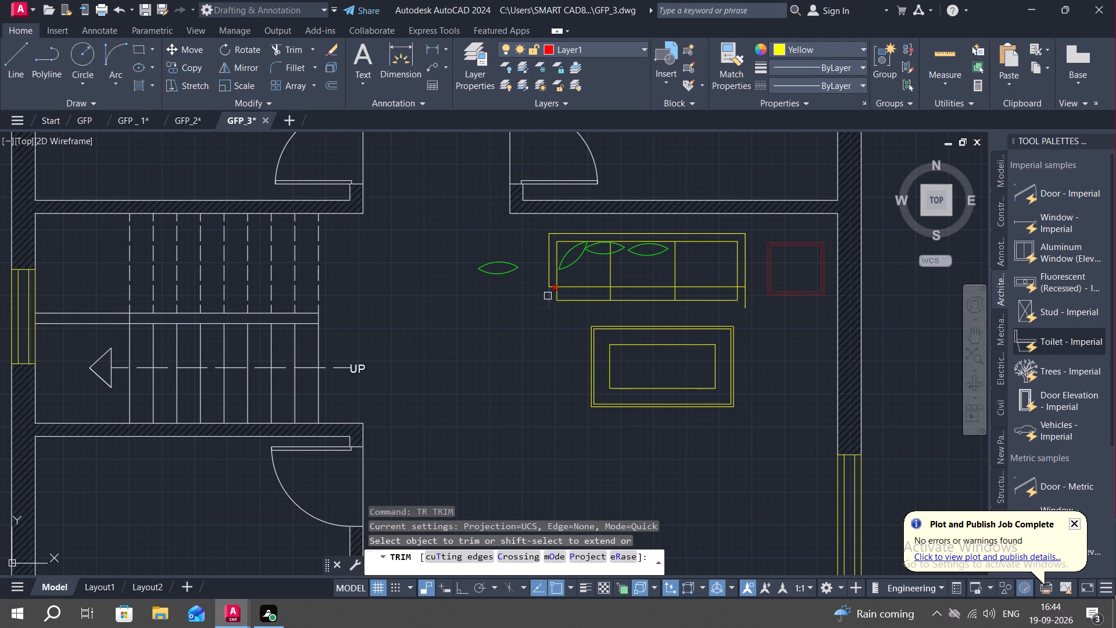
{"action": "left_click", "coordinate": [548, 296]}
{"action": "left_click", "coordinate": [745, 297]}
{"action": "key", "text": "Escape"}
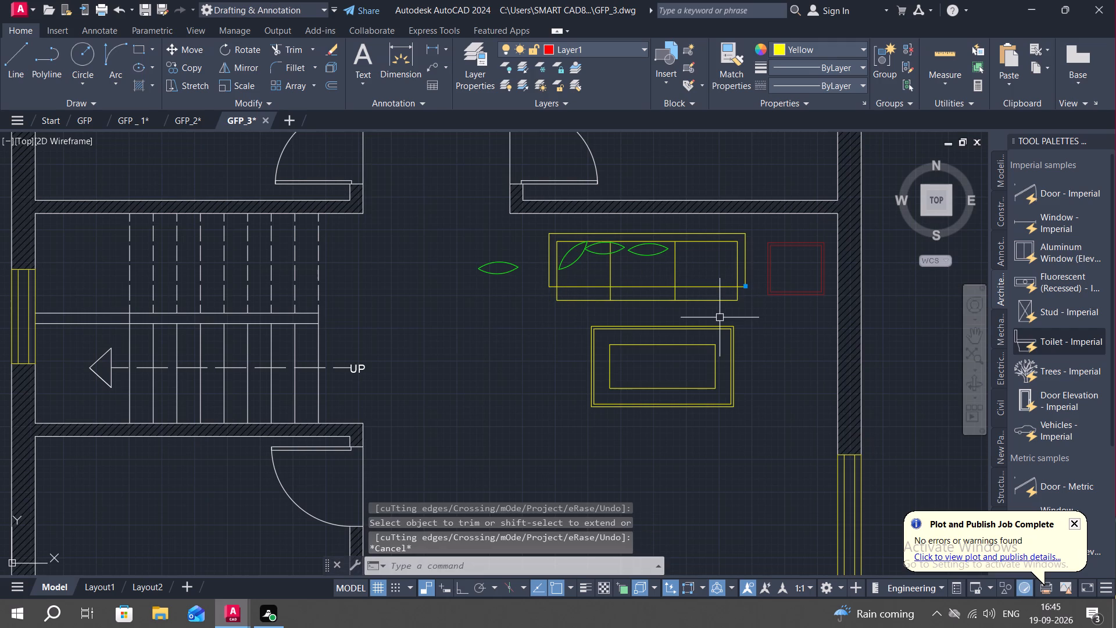
Fillet the outer outline's lower-right corner between the new horizontal line and the right side with zero radius.
{"action": "key", "text": "f"}
{"action": "key", "text": "space"}
{"action": "scroll", "coordinate": [718, 266], "scroll_direction": "up", "scroll_amount": 2}
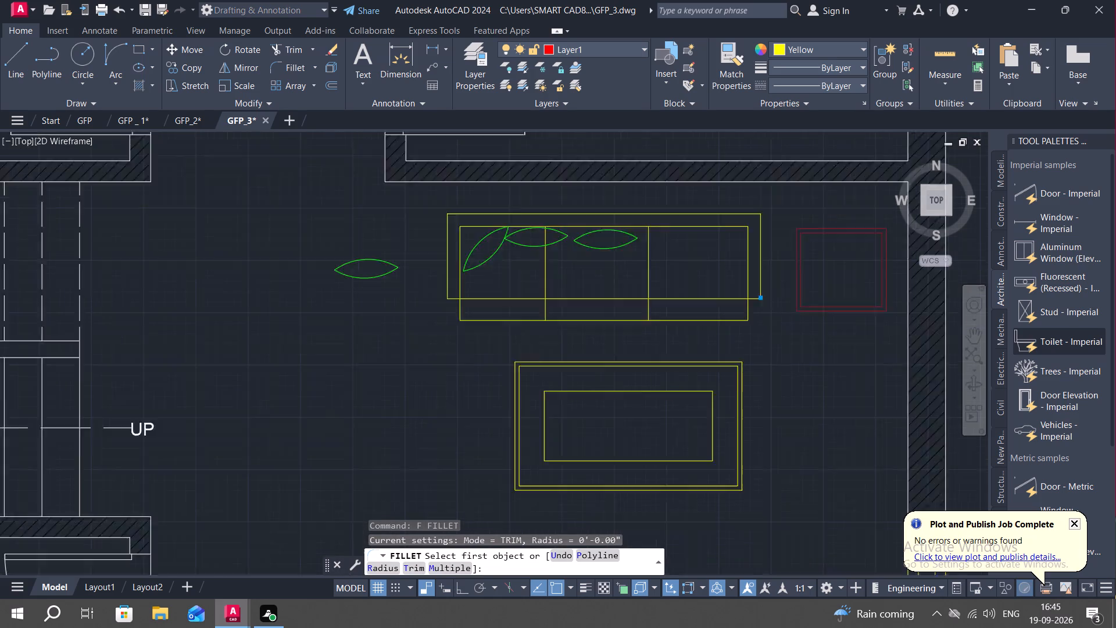
{"action": "left_click", "coordinate": [774, 317]}
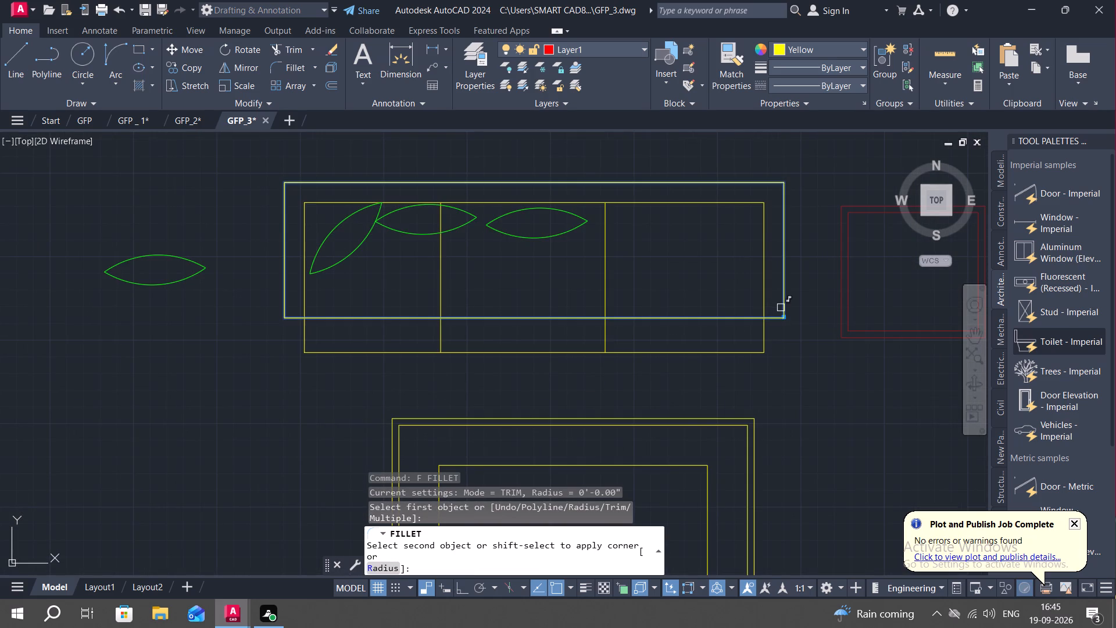
{"action": "left_click", "coordinate": [782, 308]}
{"action": "key", "text": "Escape"}
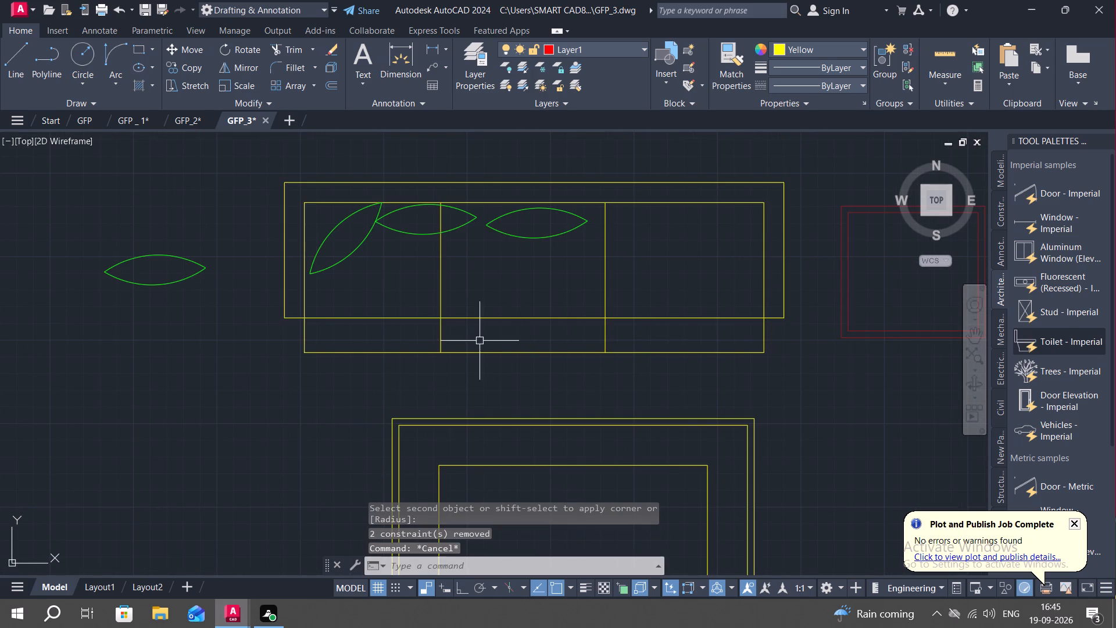
Delete the spare green leaf lying outside the three-section yellow furniture.
{"action": "scroll", "coordinate": [723, 311], "scroll_direction": "down", "scroll_amount": 2}
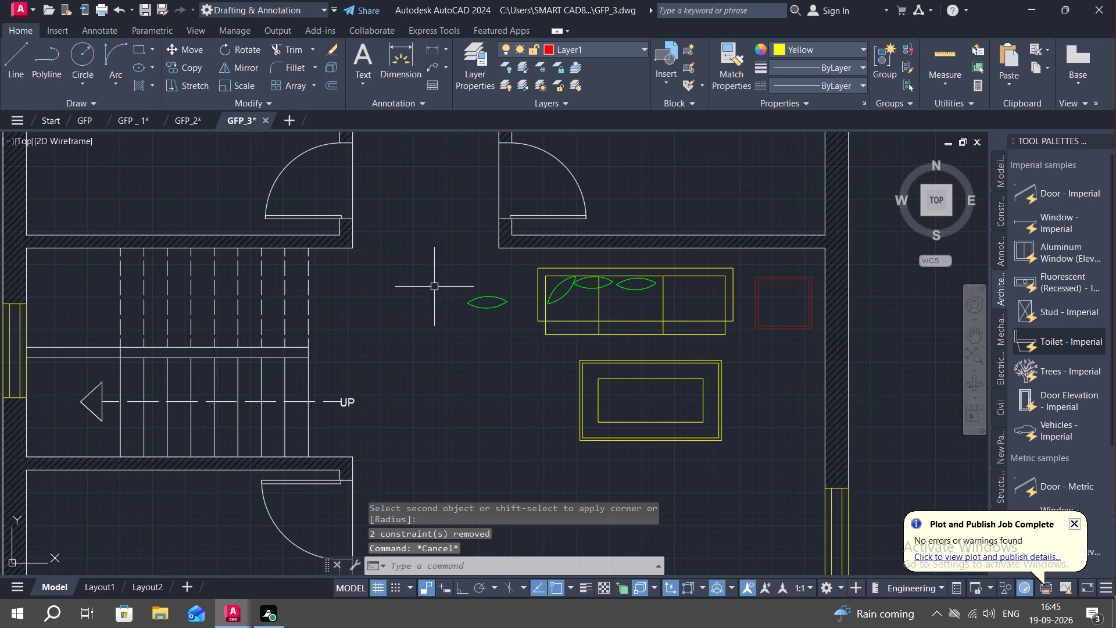
{"action": "left_click", "coordinate": [433, 283]}
{"action": "left_click", "coordinate": [513, 327]}
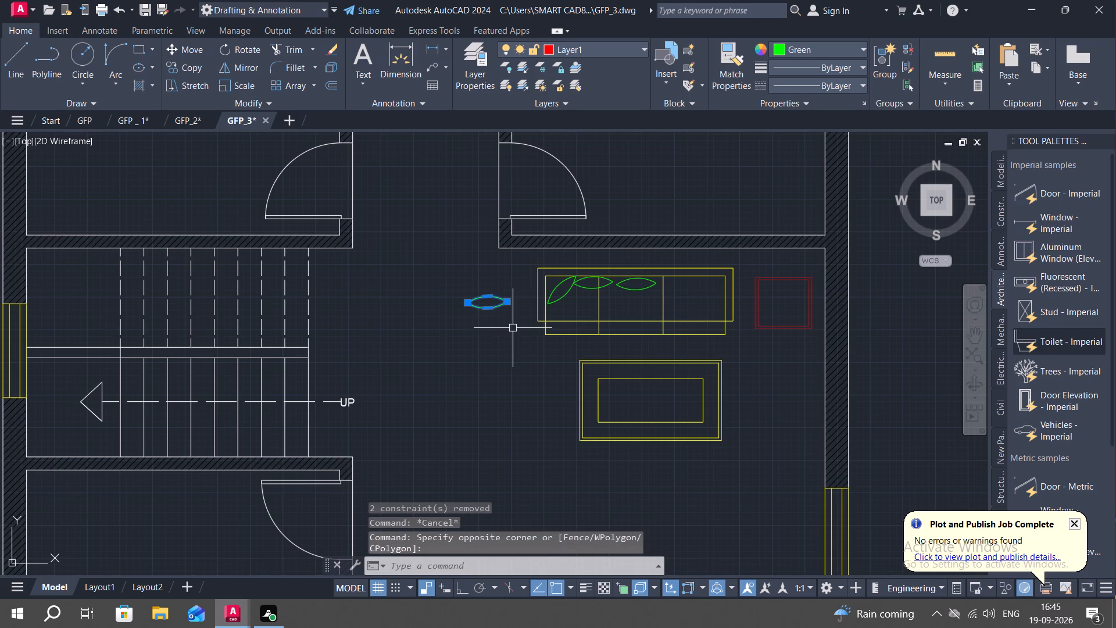
{"action": "key", "text": "Delete"}
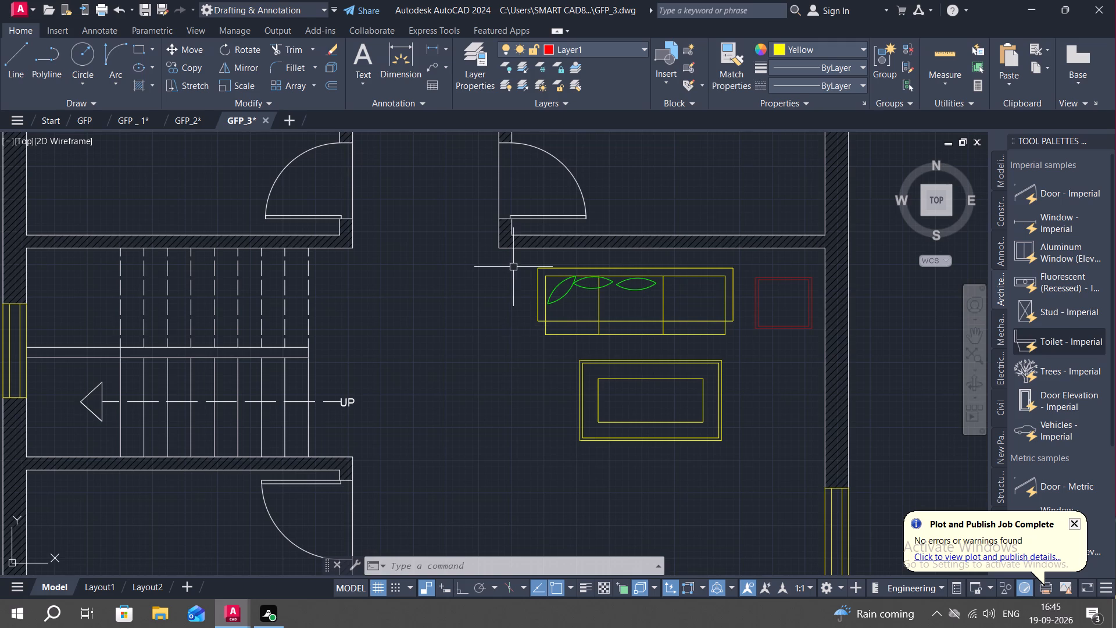
{"action": "left_click", "coordinate": [530, 261]}
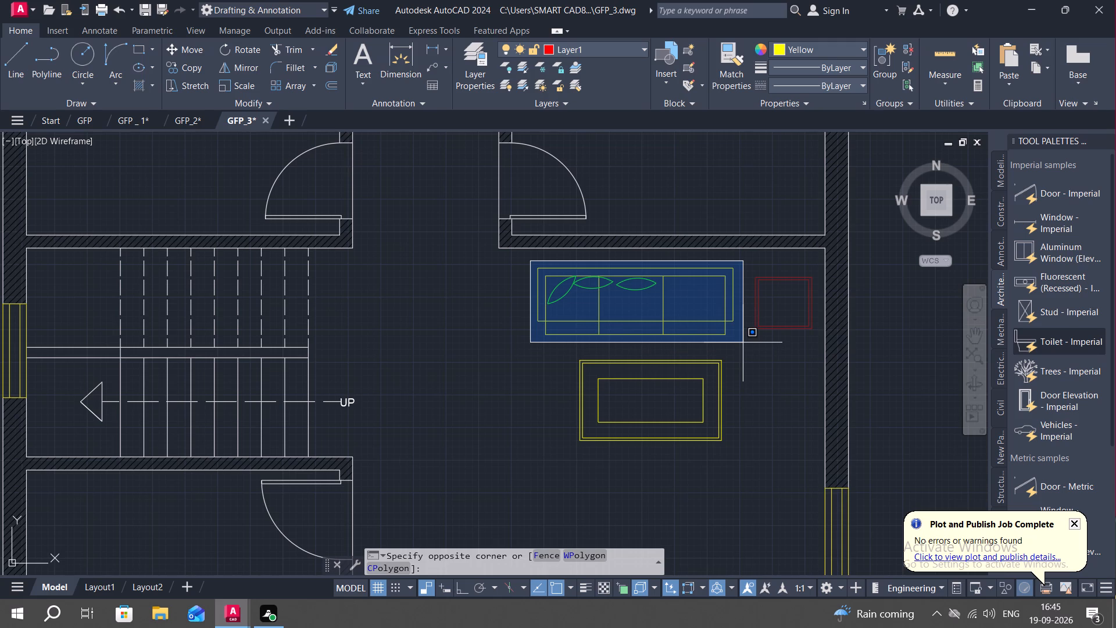
{"action": "key", "text": "Escape"}
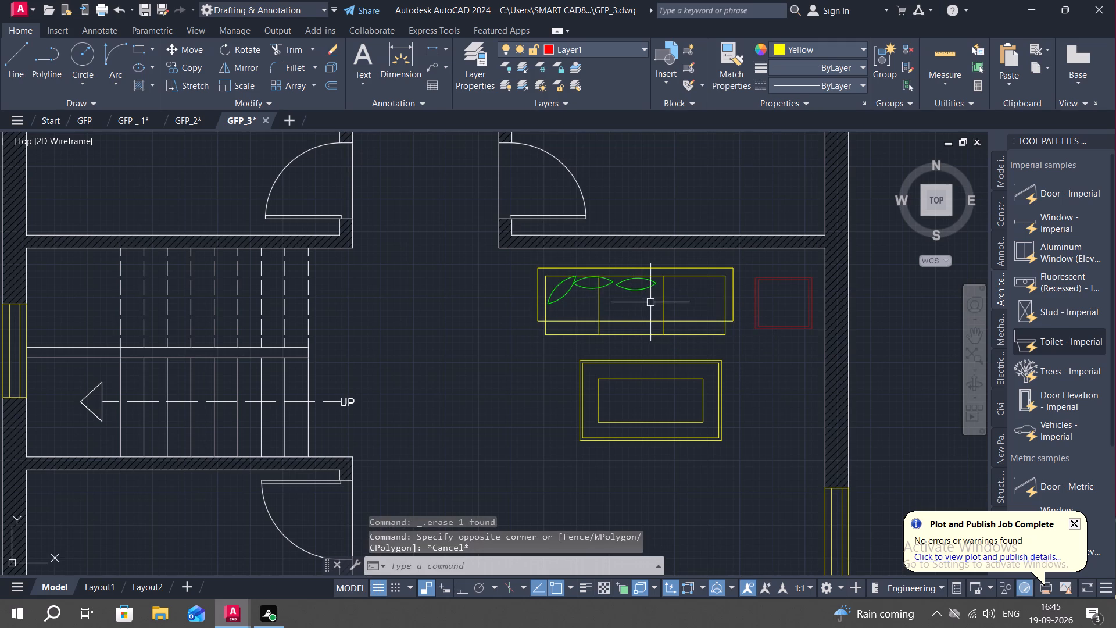
Offset the second divider 3" to the right and the first divider 3" to the left.
{"action": "key", "text": "o"}
{"action": "key", "text": "space"}
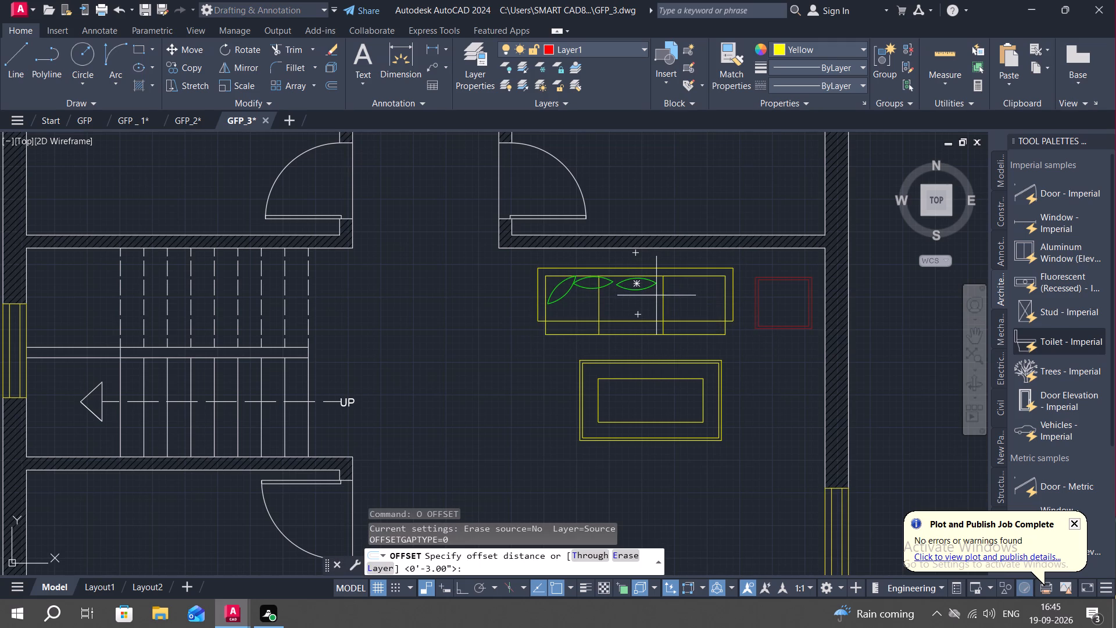
{"action": "type", "text": "3\""}
{"action": "key", "text": "space"}
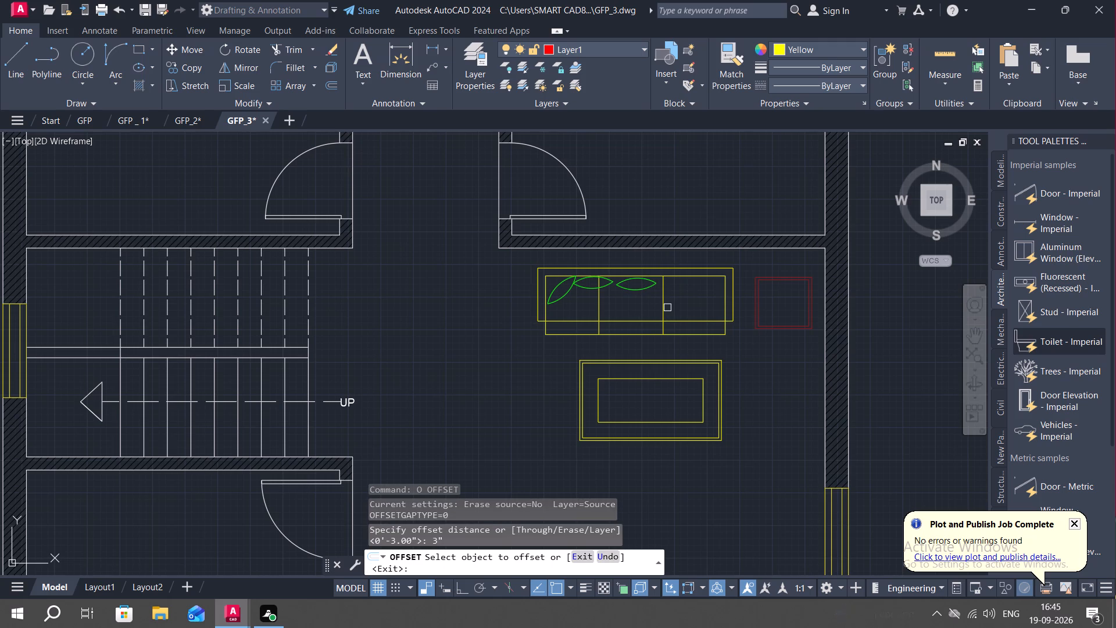
{"action": "left_click", "coordinate": [664, 301]}
{"action": "left_click", "coordinate": [679, 300]}
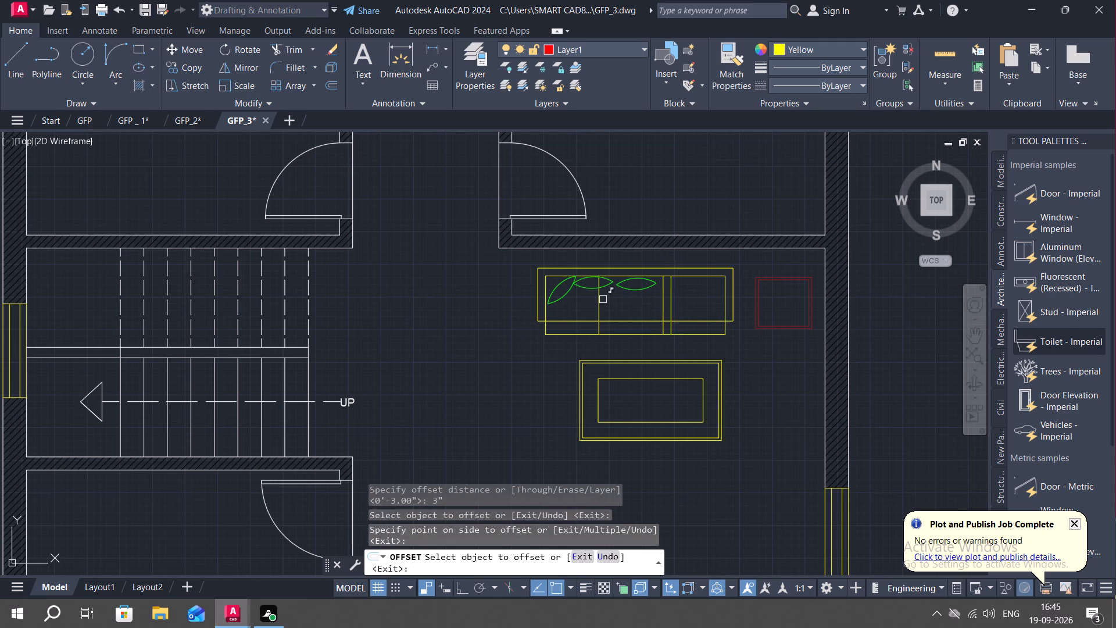
{"action": "left_click", "coordinate": [600, 298]}
{"action": "left_click", "coordinate": [581, 297]}
{"action": "key", "text": "Escape"}
Fillet the bottom ends of each pair of parallel divider lines to close them with a rounded end.
{"action": "key", "text": "f"}
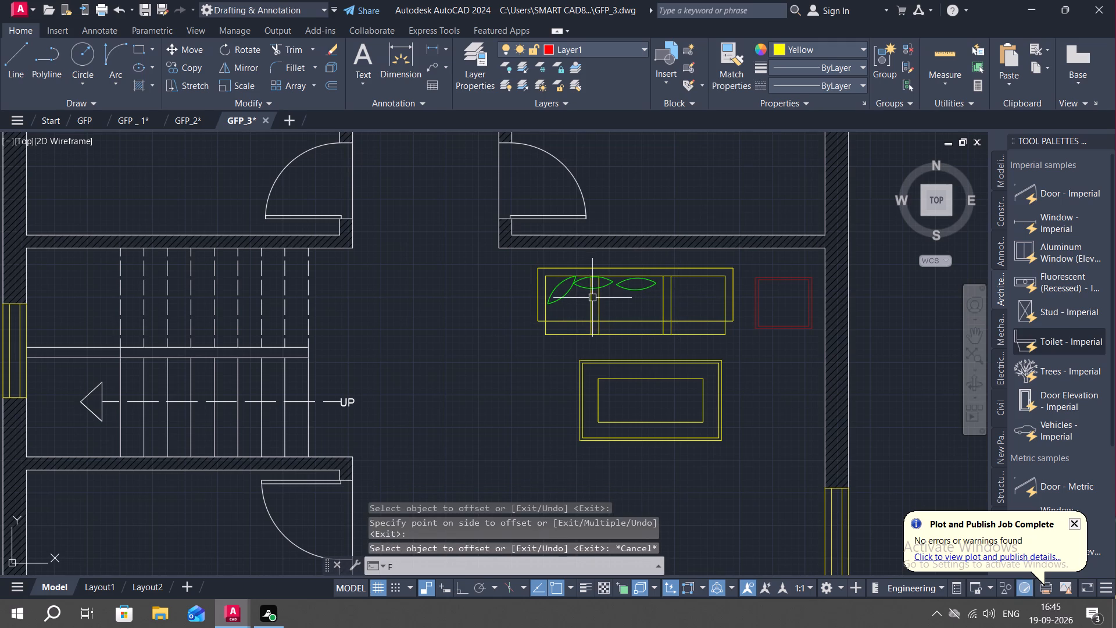
{"action": "key", "text": "space"}
{"action": "scroll", "coordinate": [591, 337], "scroll_direction": "up", "scroll_amount": 3}
{"action": "left_click", "coordinate": [589, 312]}
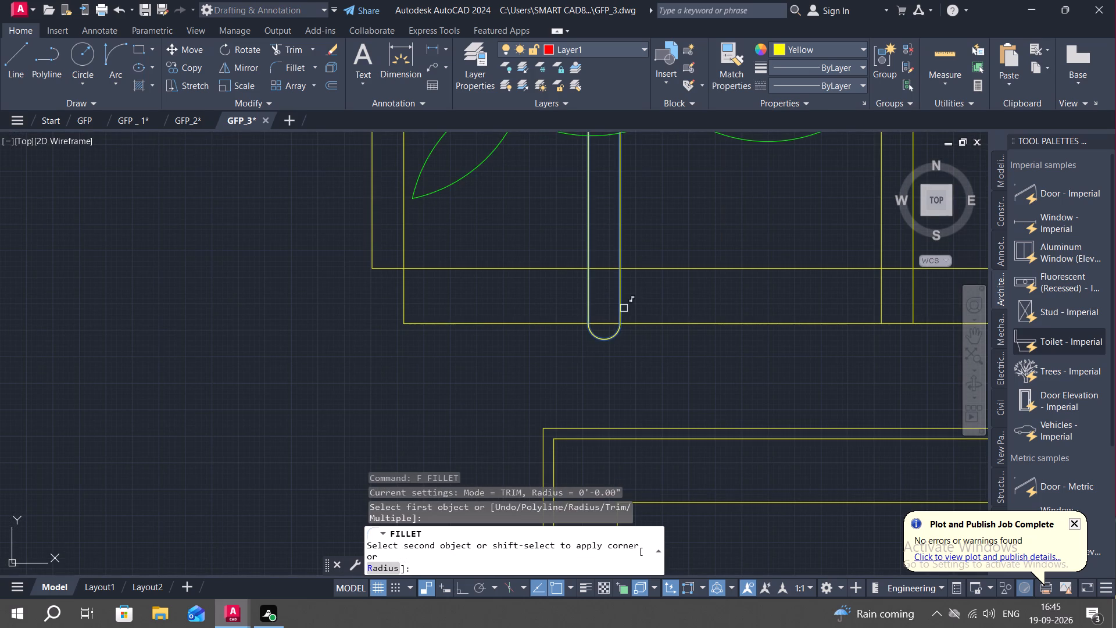
{"action": "left_click", "coordinate": [624, 308]}
{"action": "scroll", "coordinate": [602, 334], "scroll_direction": "down", "scroll_amount": 2}
{"action": "scroll", "coordinate": [658, 332], "scroll_direction": "down", "scroll_amount": 1}
{"action": "key", "text": "space"}
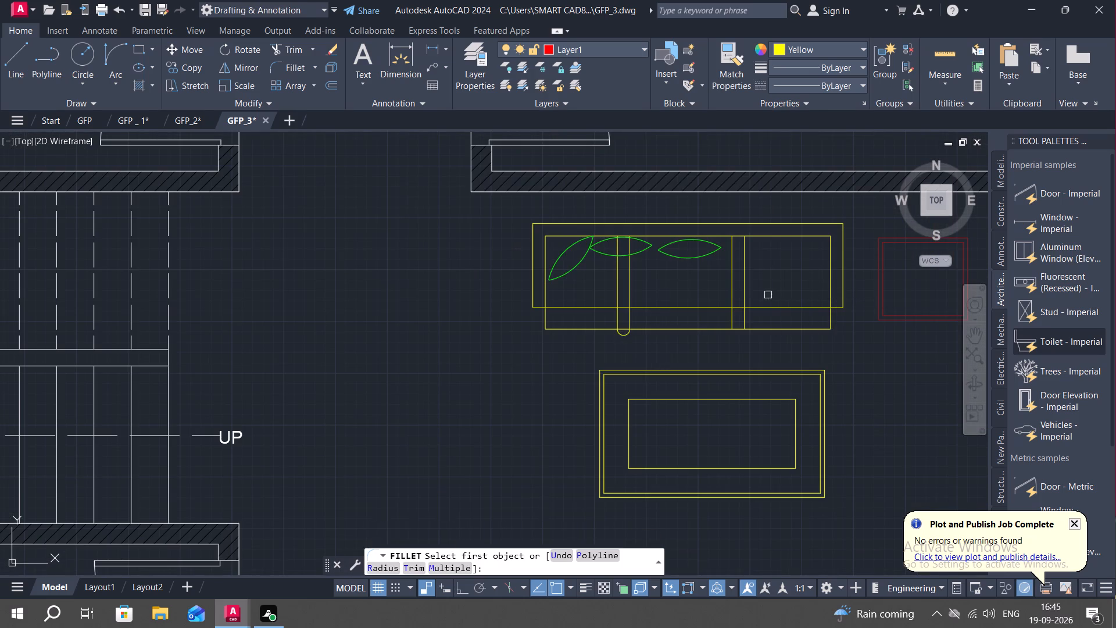
{"action": "left_click", "coordinate": [734, 315]}
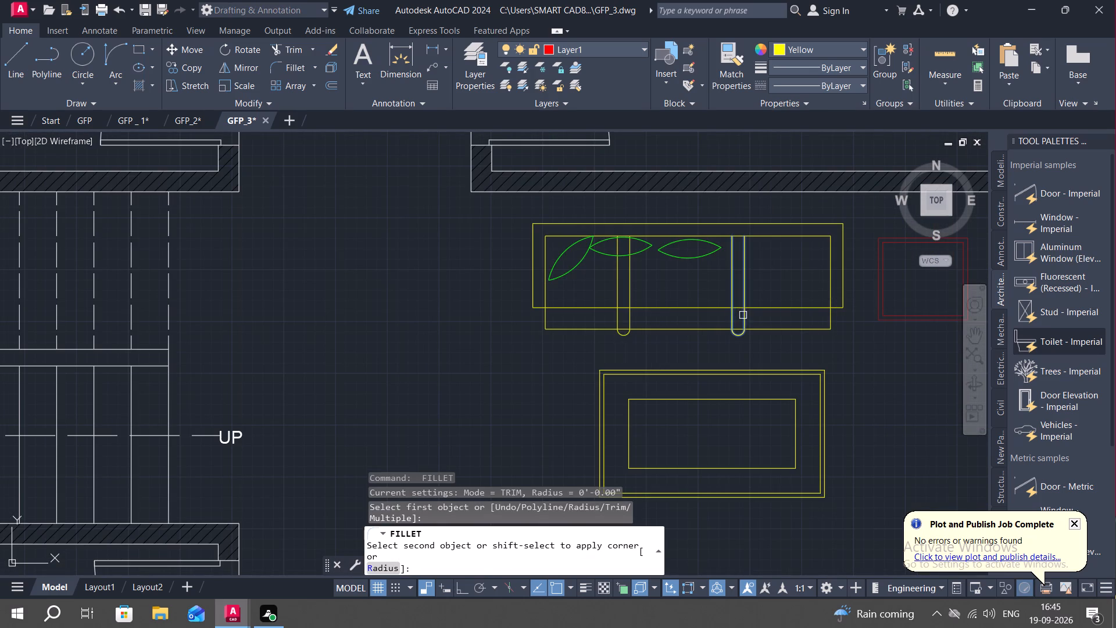
{"action": "left_click", "coordinate": [743, 315]}
{"action": "key", "text": "Escape"}
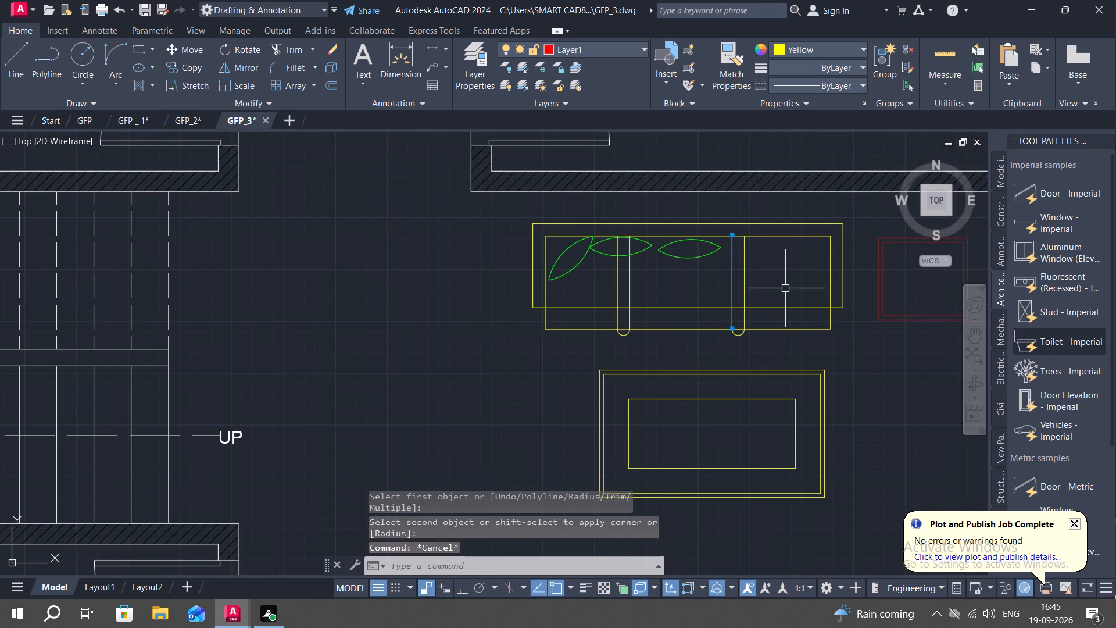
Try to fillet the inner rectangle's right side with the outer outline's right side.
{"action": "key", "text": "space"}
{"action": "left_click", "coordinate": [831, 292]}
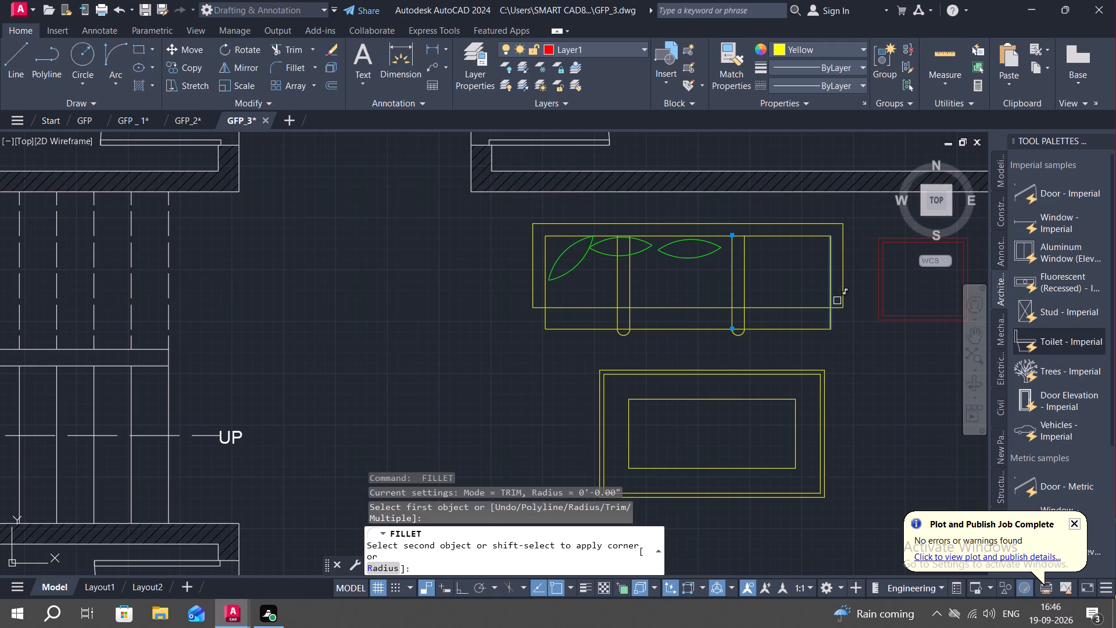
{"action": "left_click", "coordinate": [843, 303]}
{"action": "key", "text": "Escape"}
Fillet the outer outline's horizontal bottom line with its right side again, using zero radius.
{"action": "scroll", "coordinate": [828, 306], "scroll_direction": "up", "scroll_amount": 3}
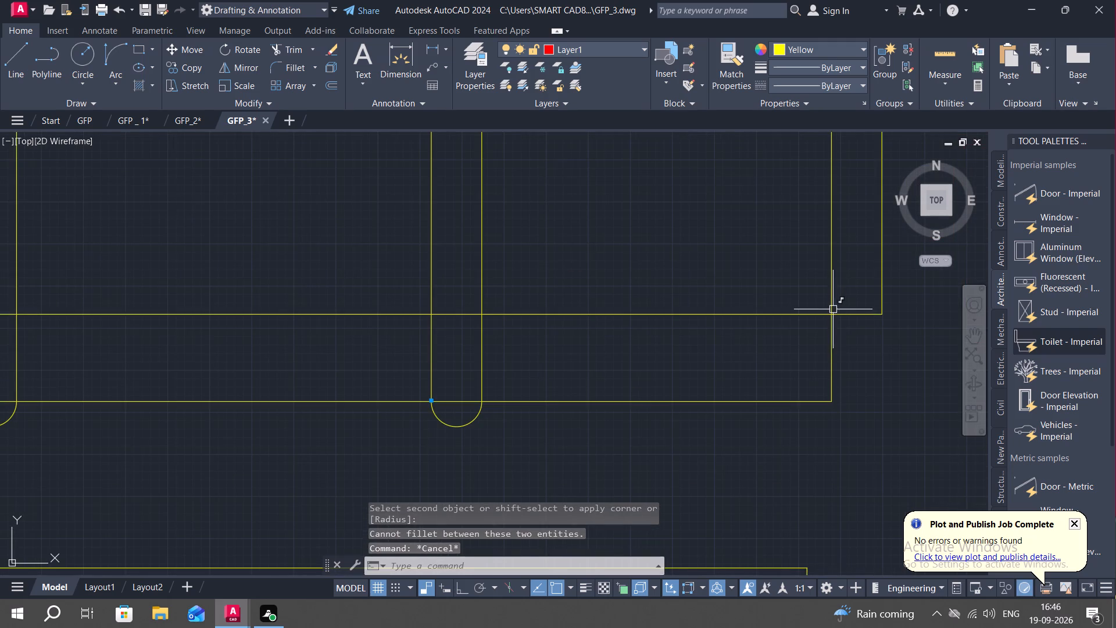
{"action": "key", "text": "space"}
{"action": "left_click", "coordinate": [843, 315]}
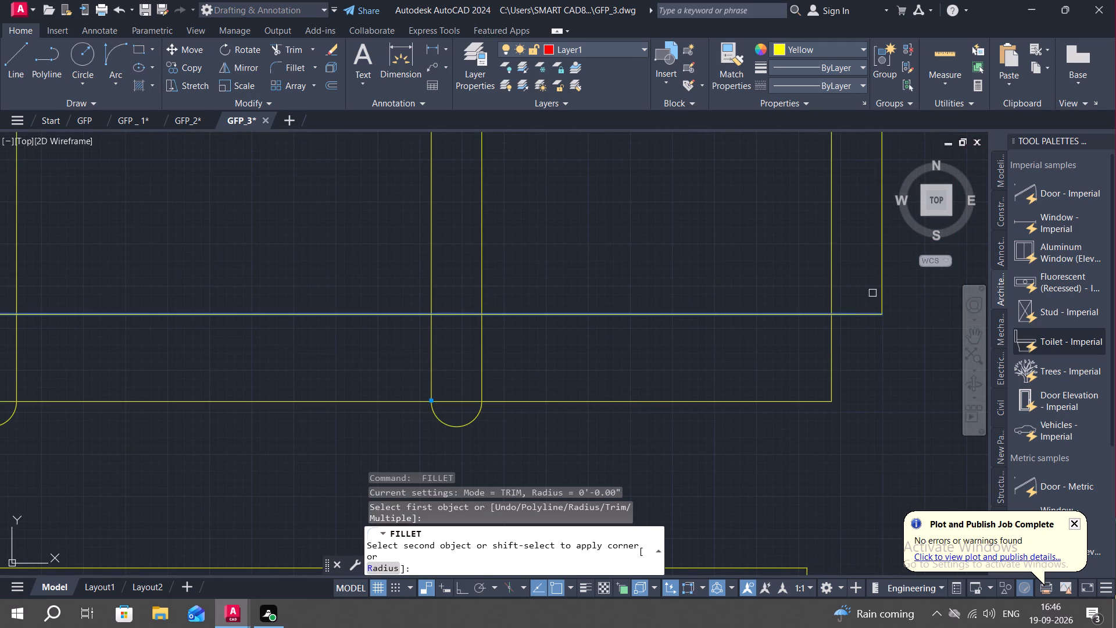
{"action": "left_click", "coordinate": [882, 291]}
{"action": "key", "text": "Escape"}
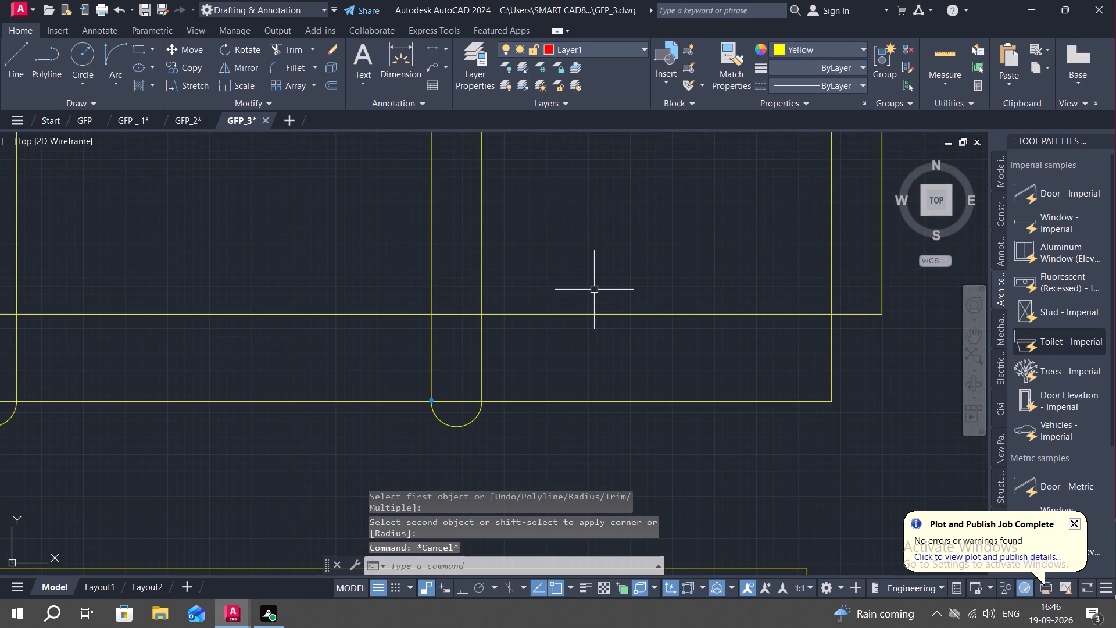
Trim the pieces of the outer outline's bottom line and the inner rectangle's bottom edge inside both rounded dividers.
{"action": "type", "text": "TR"}
{"action": "key", "text": "space"}
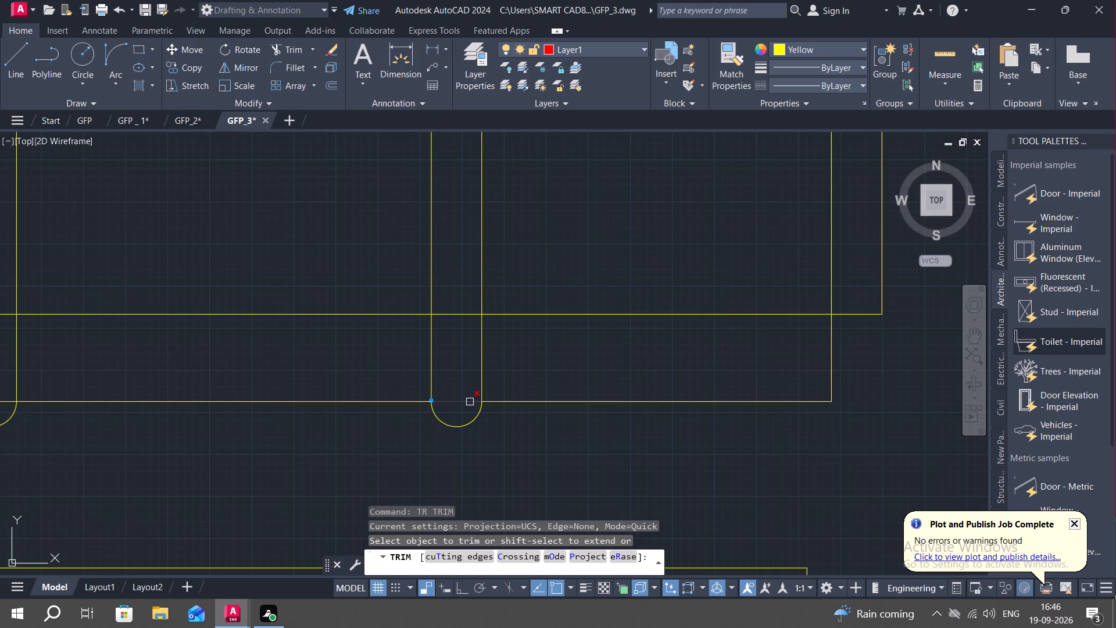
{"action": "left_click", "coordinate": [470, 402]}
{"action": "scroll", "coordinate": [467, 388], "scroll_direction": "down", "scroll_amount": 2}
{"action": "left_click", "coordinate": [466, 358]}
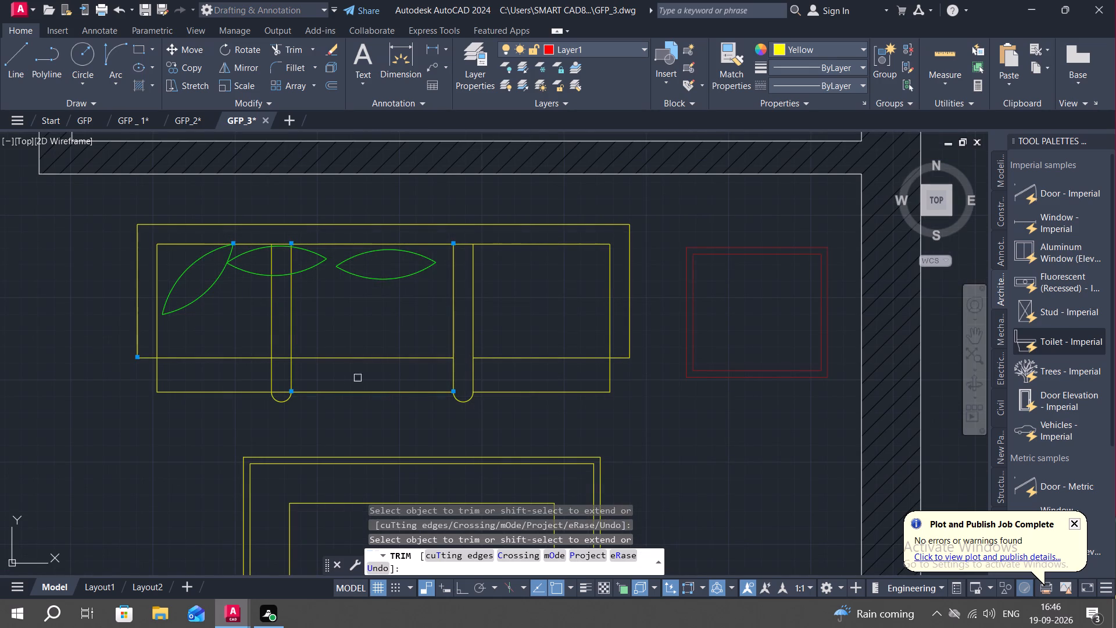
{"action": "left_click", "coordinate": [282, 358]}
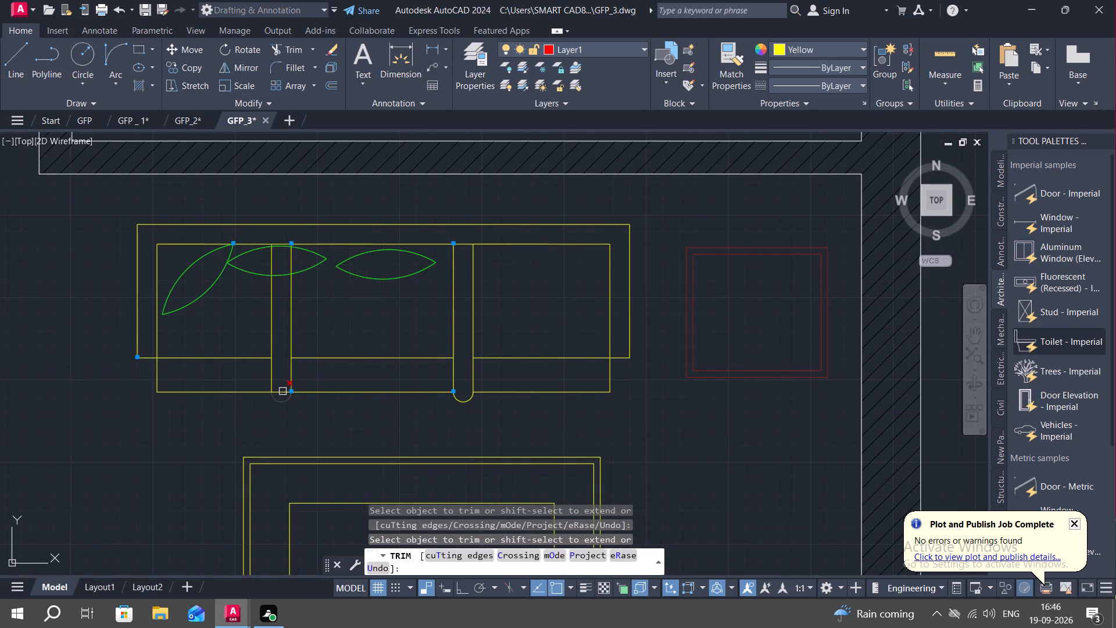
{"action": "left_click", "coordinate": [282, 391]}
{"action": "key", "text": "Escape"}
Copy the whole yellow three-section sofa with its green leaves from its upper-right corner to the empty area outside the right-hand wall.
{"action": "scroll", "coordinate": [213, 409], "scroll_direction": "down", "scroll_amount": 2}
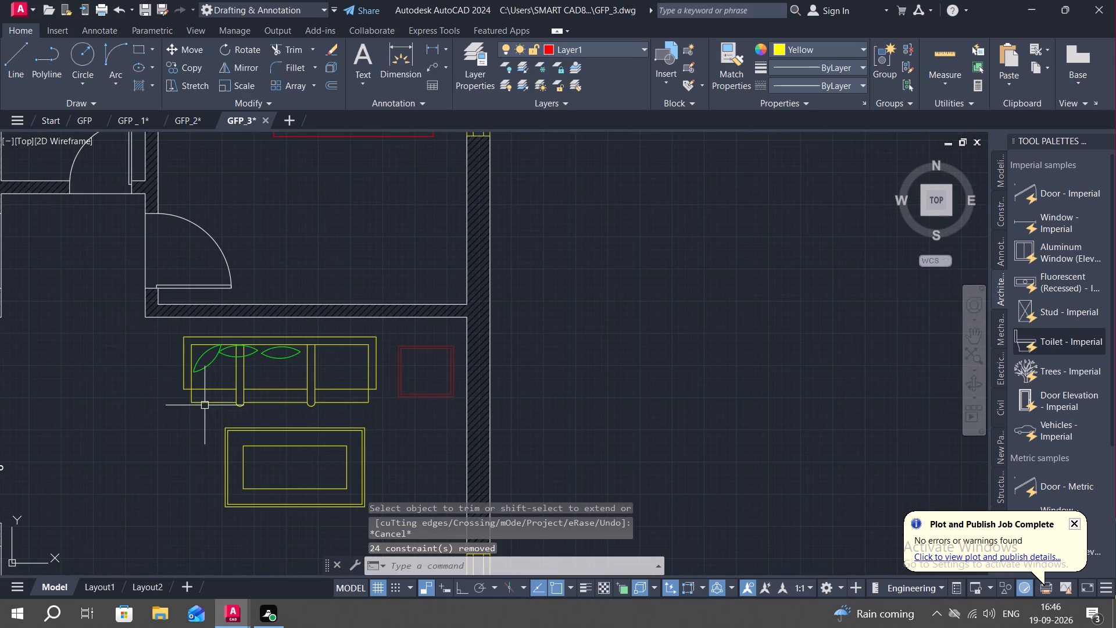
{"action": "middle_click_drag", "start_coordinate": [207, 404], "coordinate": [248, 396]}
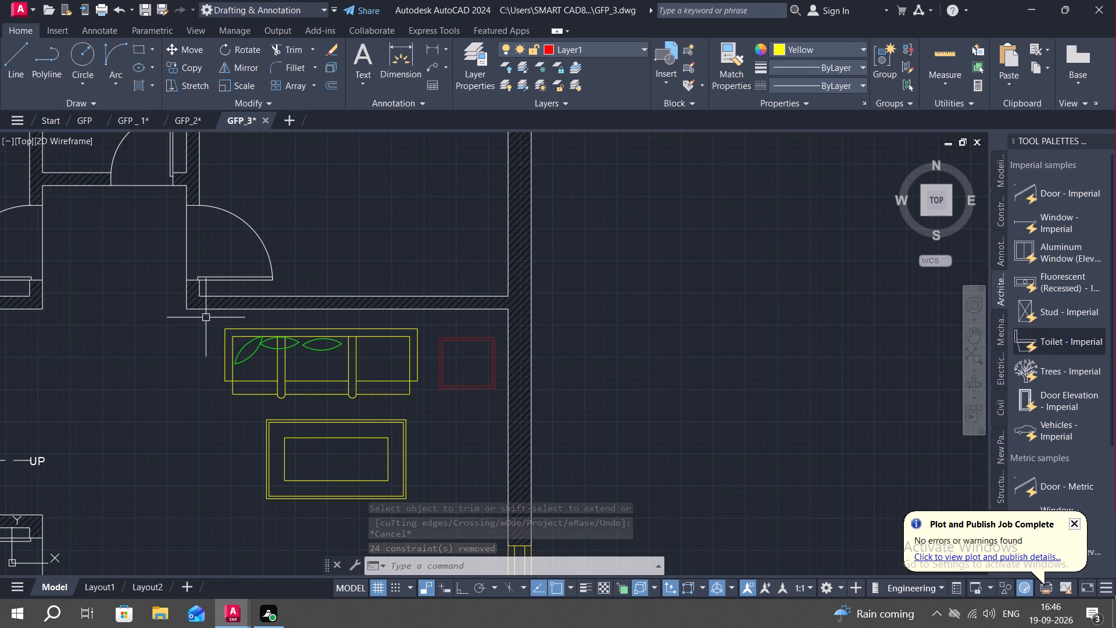
{"action": "left_click", "coordinate": [204, 317]}
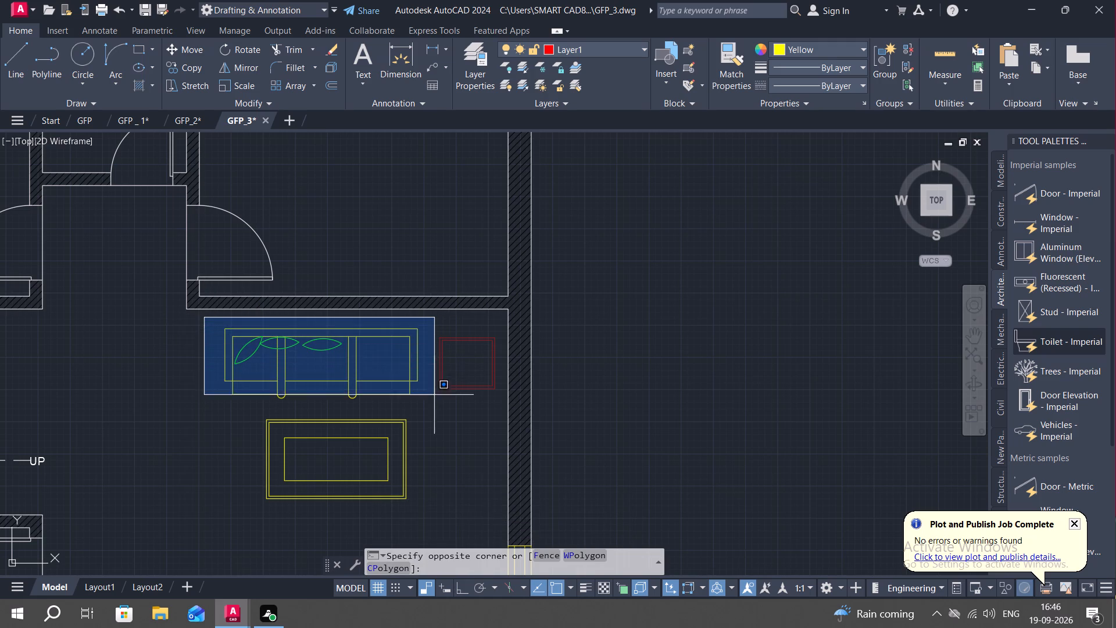
{"action": "left_click", "coordinate": [433, 411]}
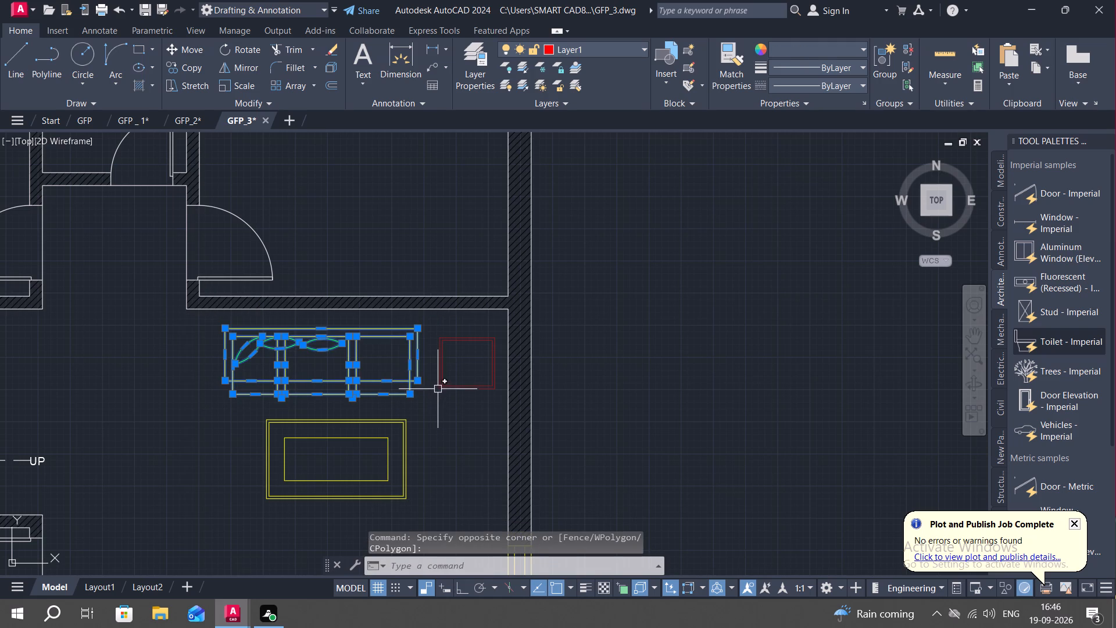
{"action": "left_click", "coordinate": [170, 65]}
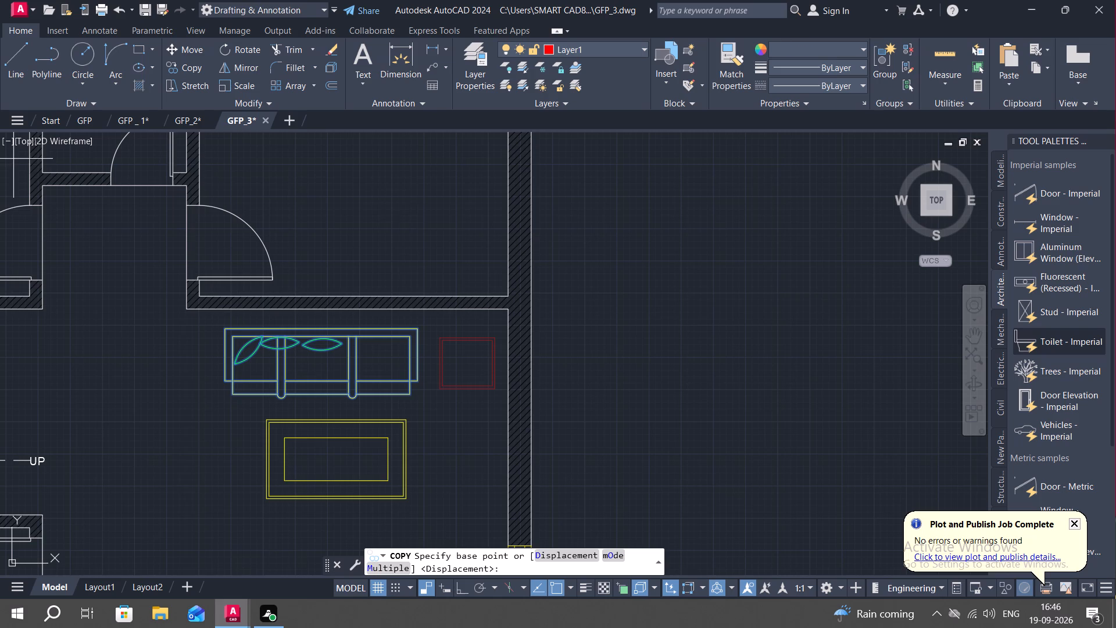
{"action": "left_click", "coordinate": [419, 330]}
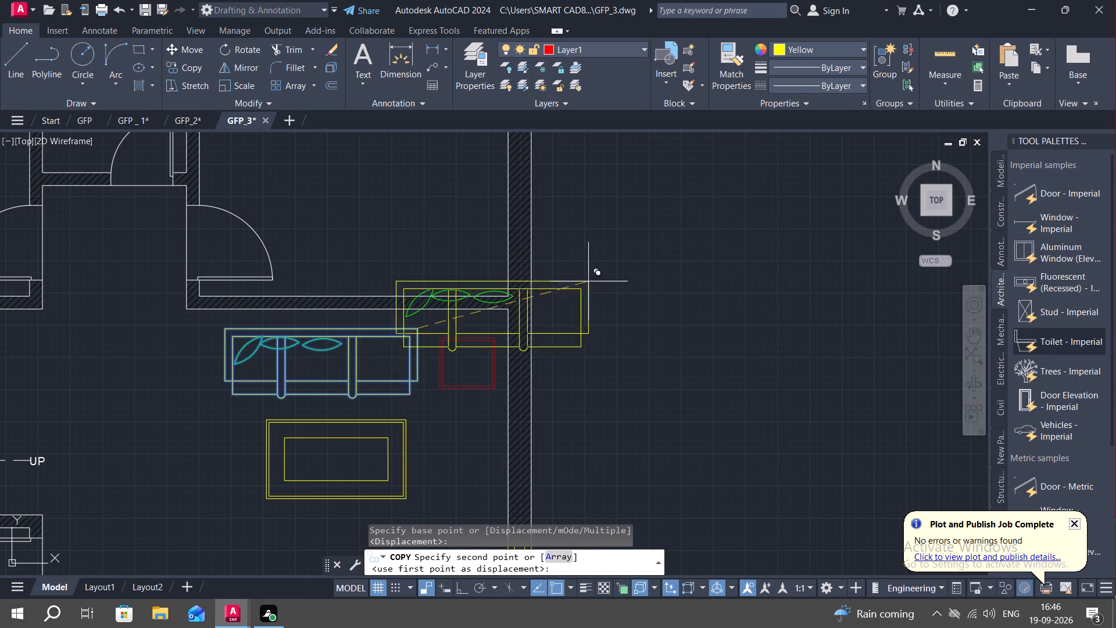
{"action": "middle_click_drag", "start_coordinate": [670, 291], "coordinate": [489, 291]}
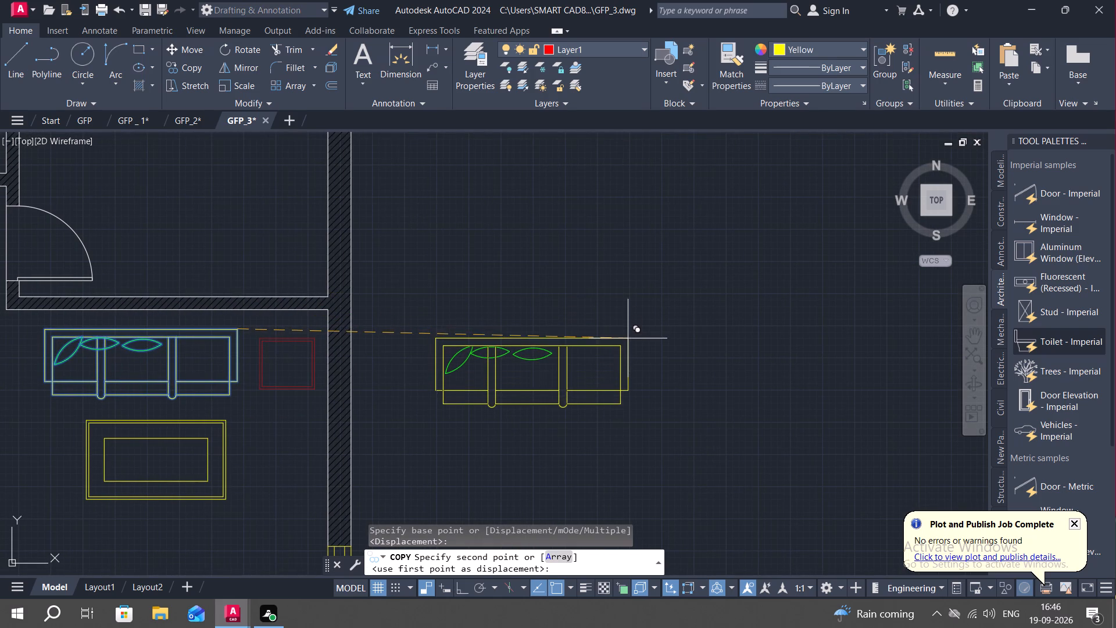
{"action": "left_click", "coordinate": [635, 327]}
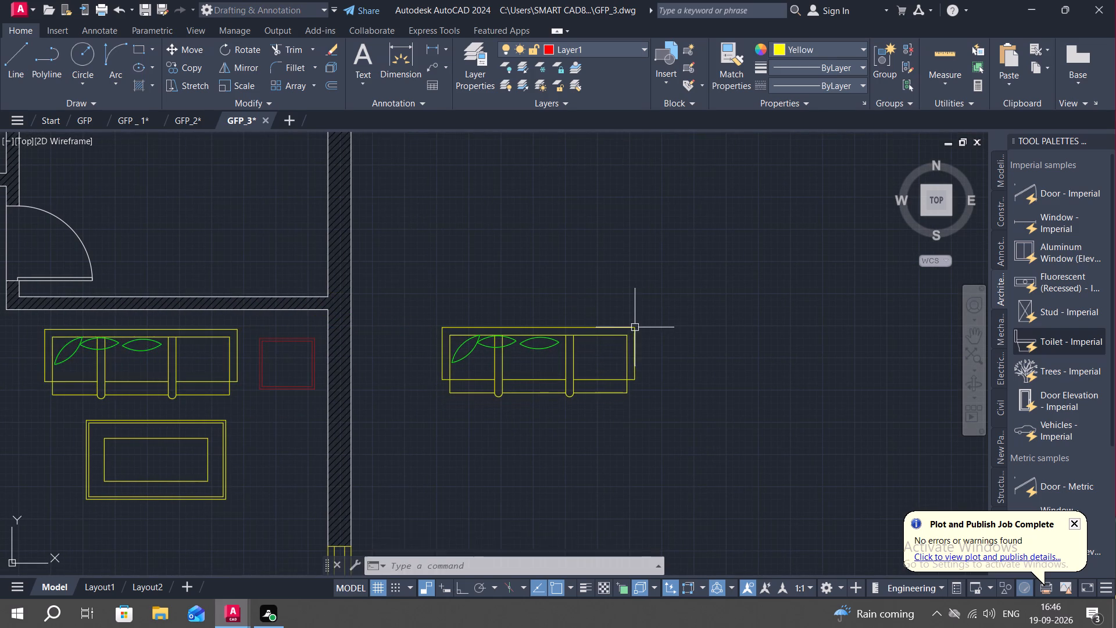
Join the connected segments of the copied sofa outside the wall into polylines.
{"action": "left_click", "coordinate": [420, 299]}
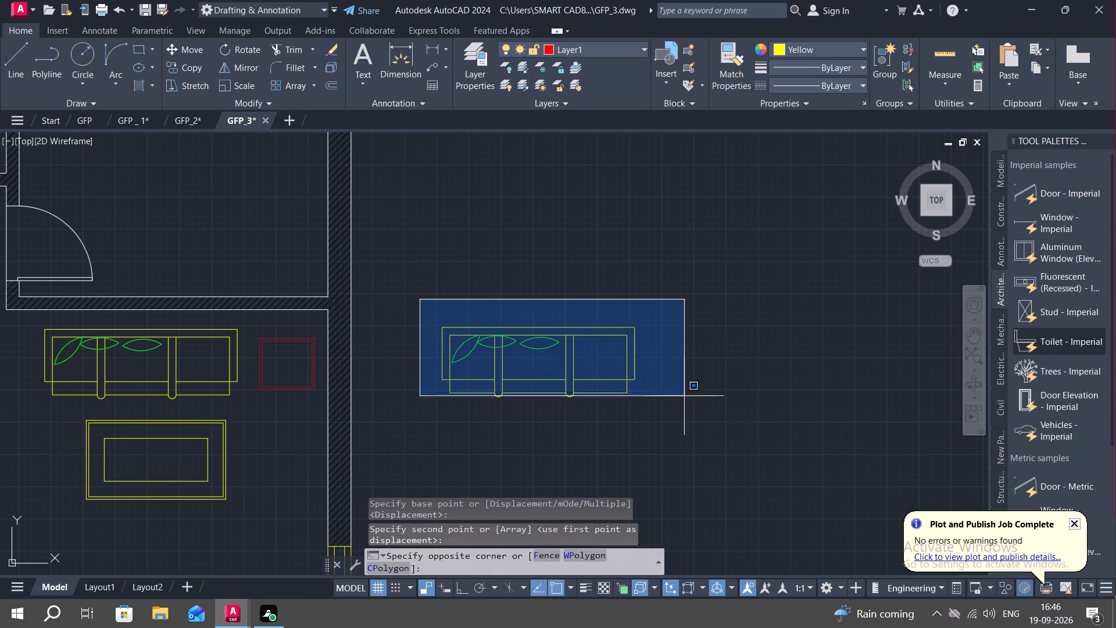
{"action": "left_click", "coordinate": [689, 431]}
{"action": "key", "text": "j"}
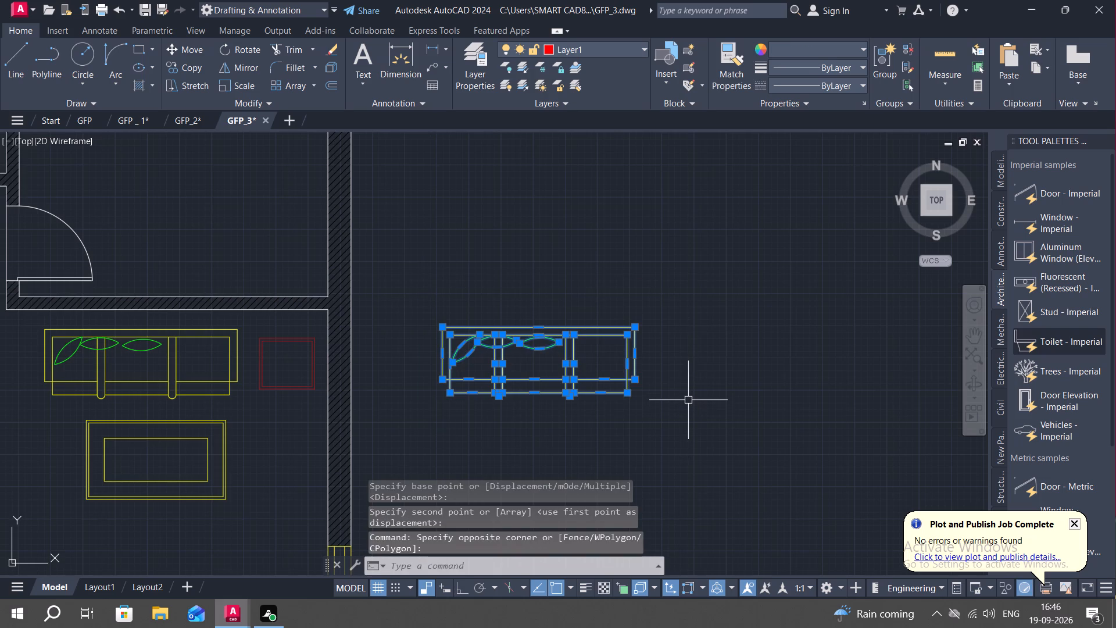
{"action": "key", "text": "space"}
{"action": "left_click", "coordinate": [631, 352]}
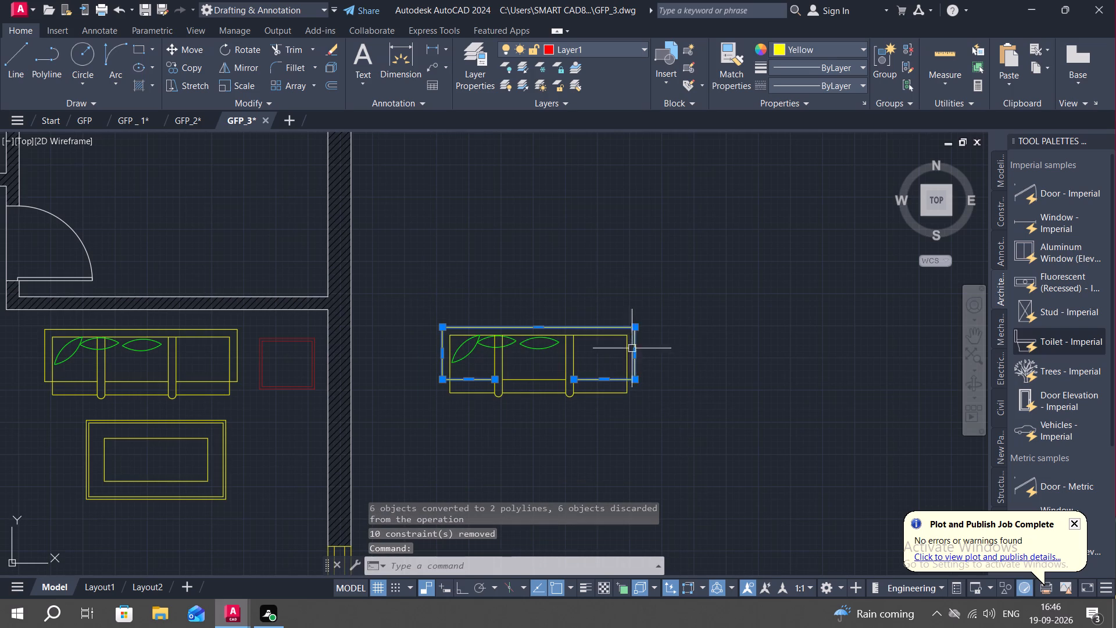
{"action": "key", "text": "Escape"}
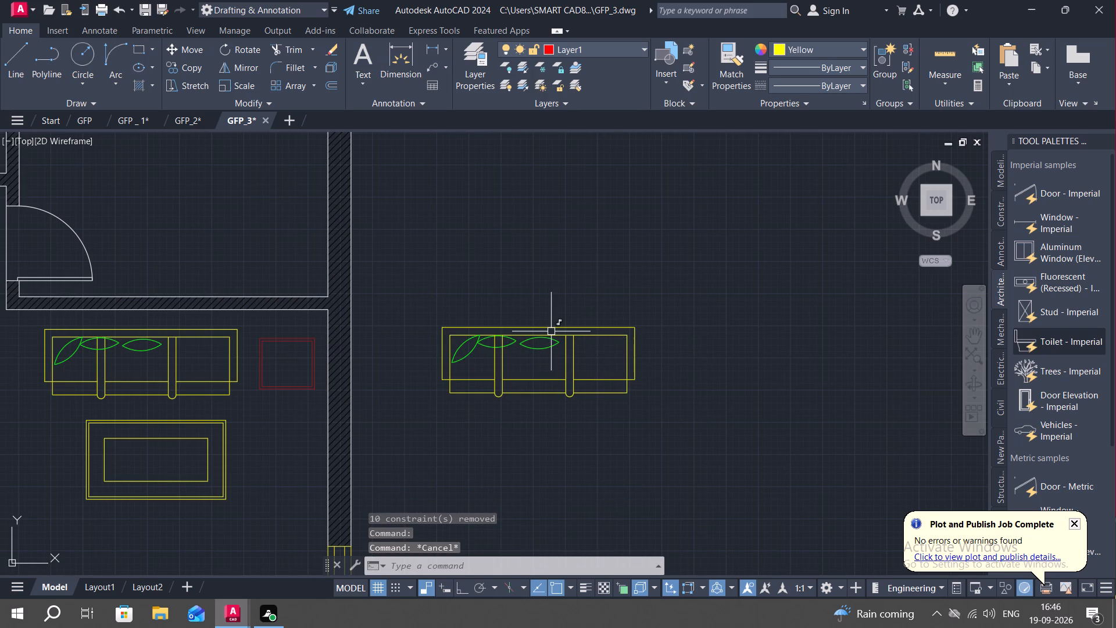
Rotate the copied sofa 90° counterclockwise about its upper-right corner, with Ortho on, so that it stands vertically.
{"action": "left_click", "coordinate": [412, 313]}
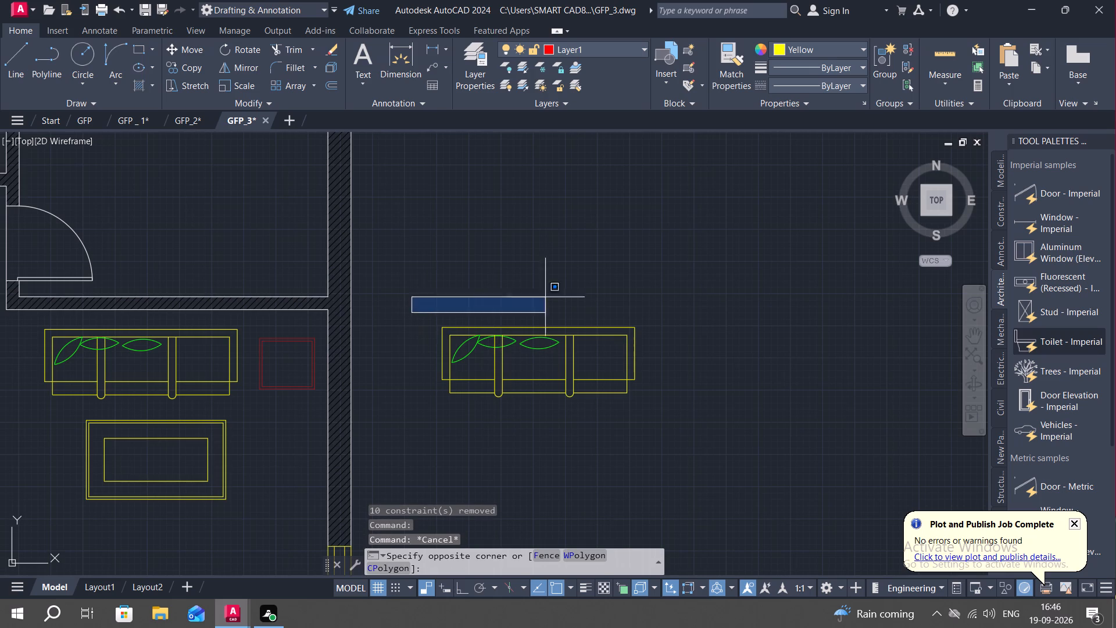
{"action": "left_click", "coordinate": [714, 443]}
{"action": "key", "text": "r"}
{"action": "type", "text": "O"}
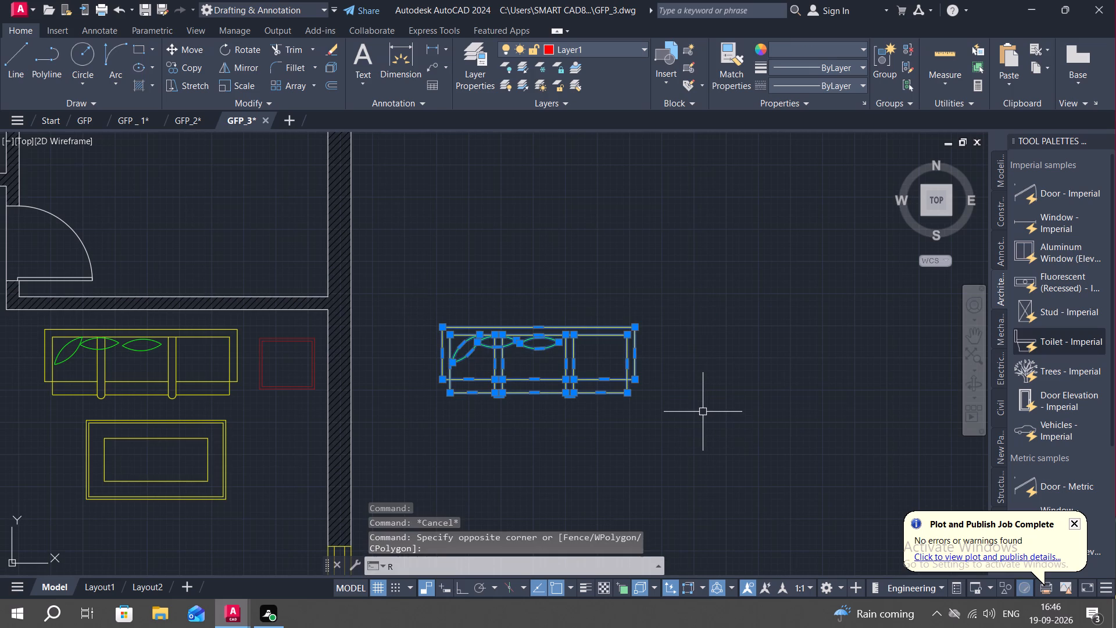
{"action": "key", "text": "space"}
{"action": "left_click", "coordinate": [632, 329]}
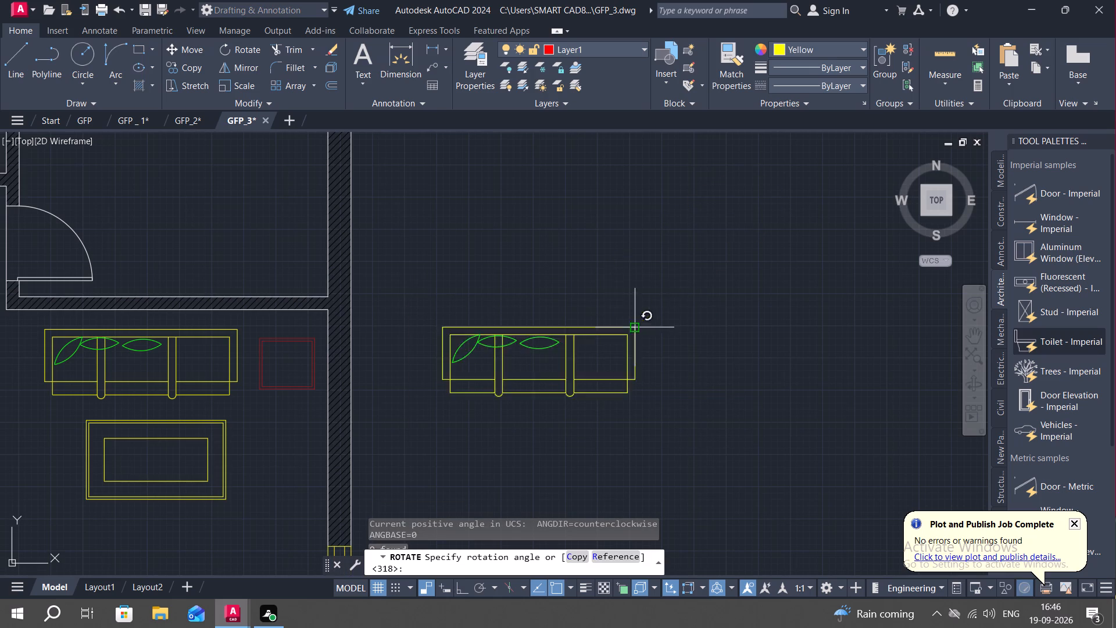
{"action": "key", "text": "F8"}
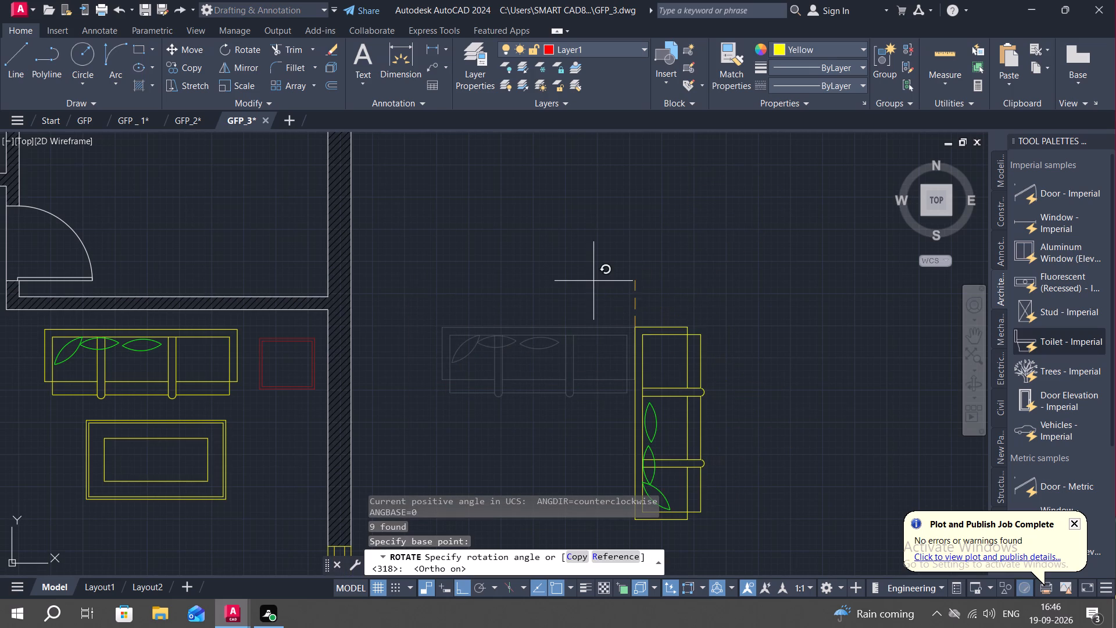
{"action": "left_click", "coordinate": [593, 281]}
Copy the vertical sofa from its back edge into the room, left of the yellow rectangular table, with Ortho off.
{"action": "left_click", "coordinate": [619, 297]}
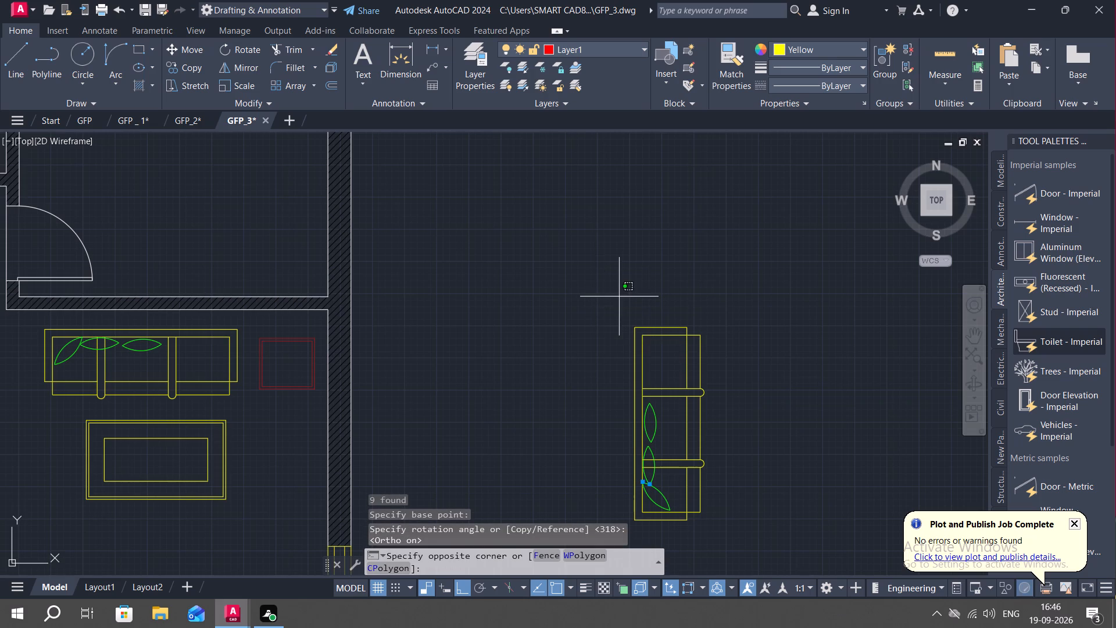
{"action": "left_click", "coordinate": [754, 548]}
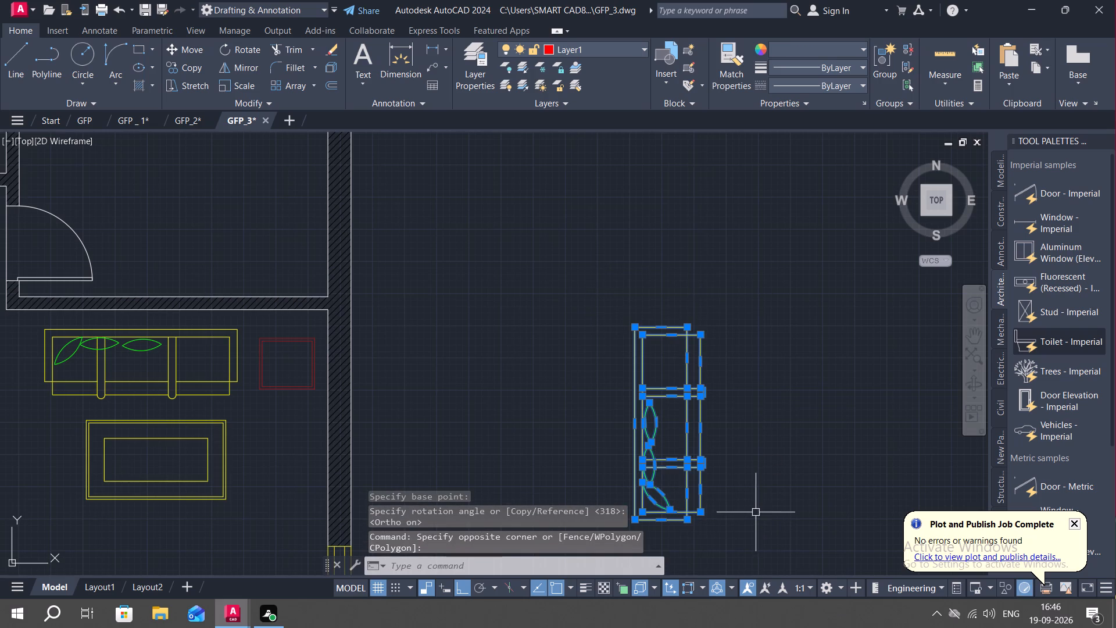
{"action": "left_click", "coordinate": [173, 68]}
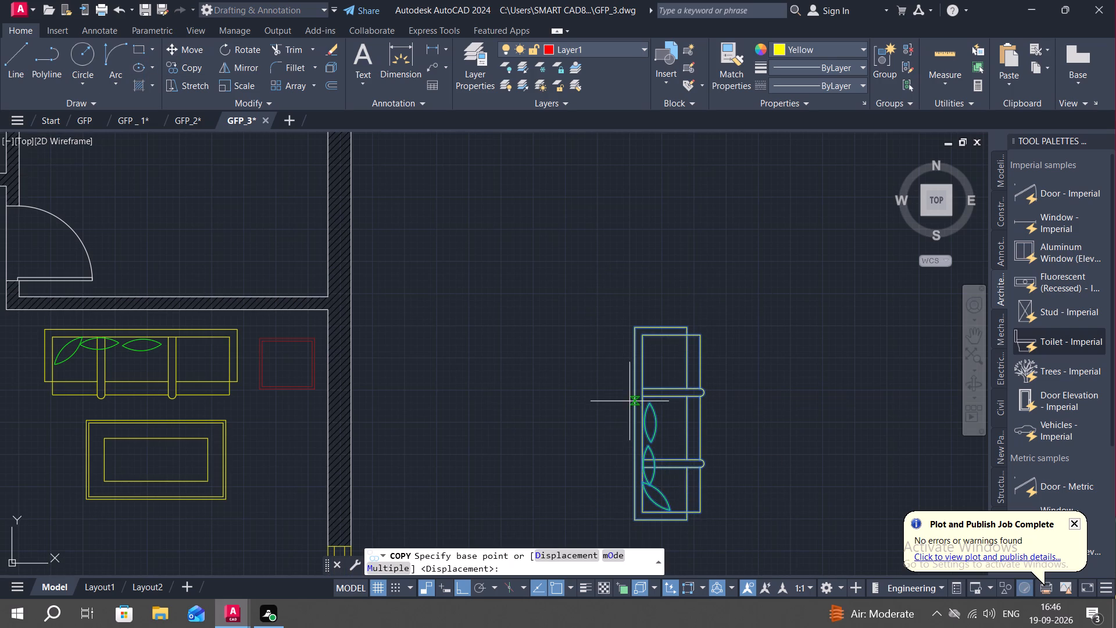
{"action": "left_click", "coordinate": [633, 419]}
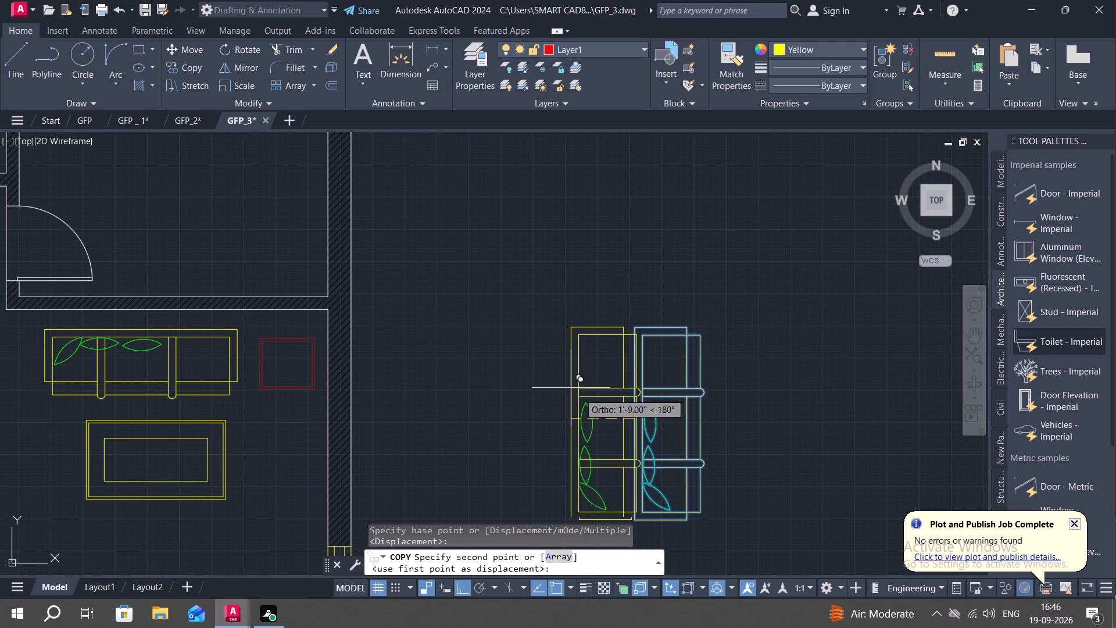
{"action": "middle_click_drag", "start_coordinate": [557, 378], "coordinate": [634, 209]}
{"action": "key", "text": "F8"}
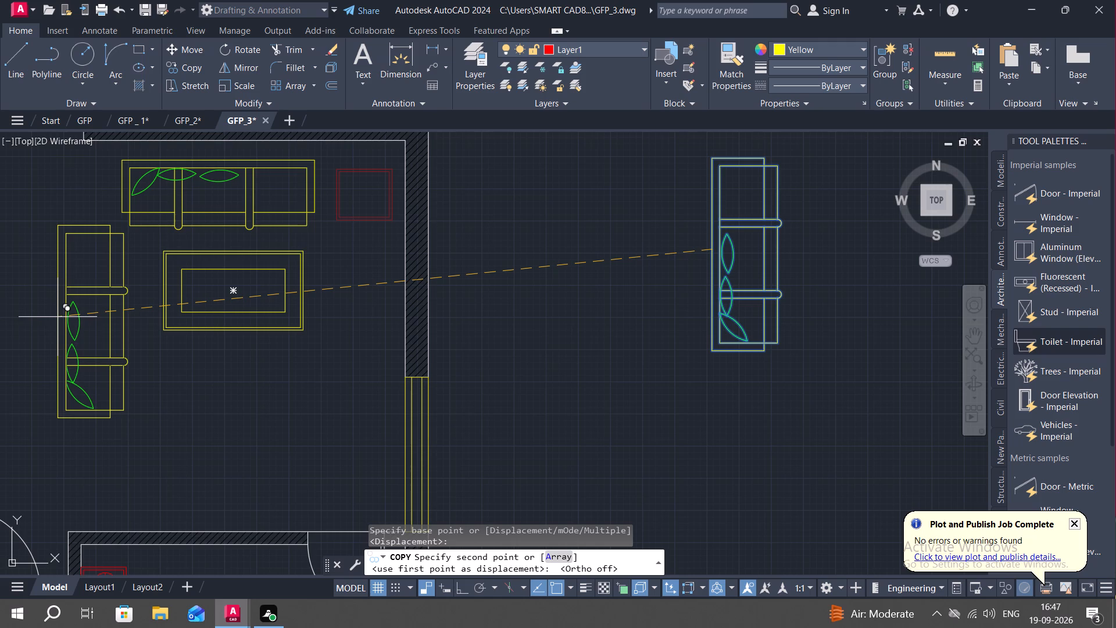
{"action": "left_click", "coordinate": [58, 317]}
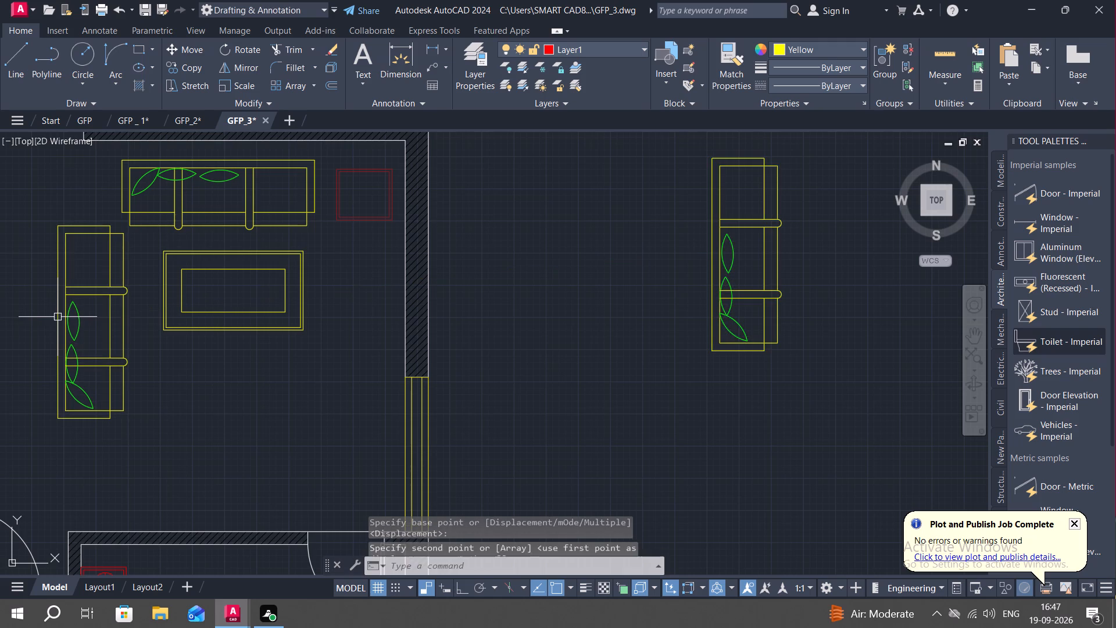
Delete the vertical sofa remaining in the empty area outside the wall.
{"action": "middle_click_drag", "start_coordinate": [674, 207], "coordinate": [625, 280]}
{"action": "left_click", "coordinate": [633, 210]}
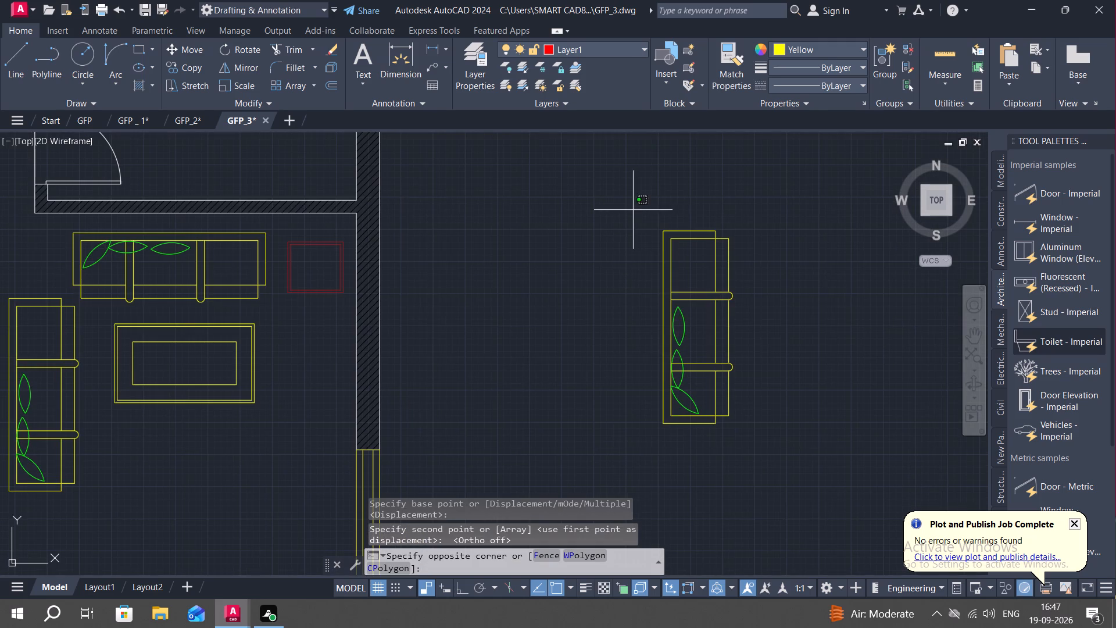
{"action": "left_click", "coordinate": [775, 448]}
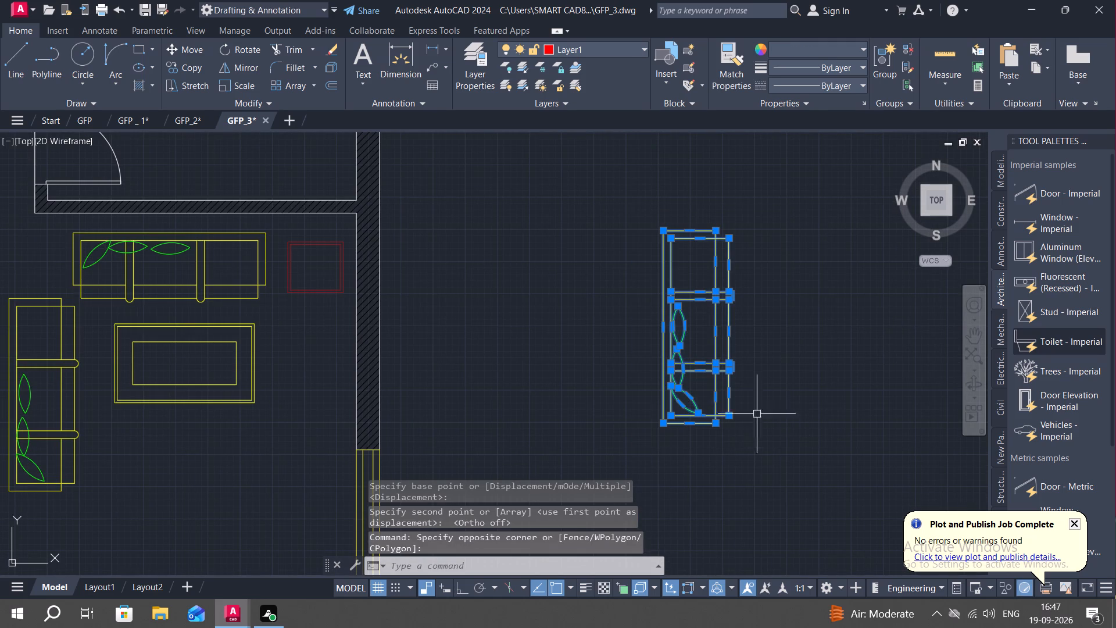
{"action": "key", "text": "Delete"}
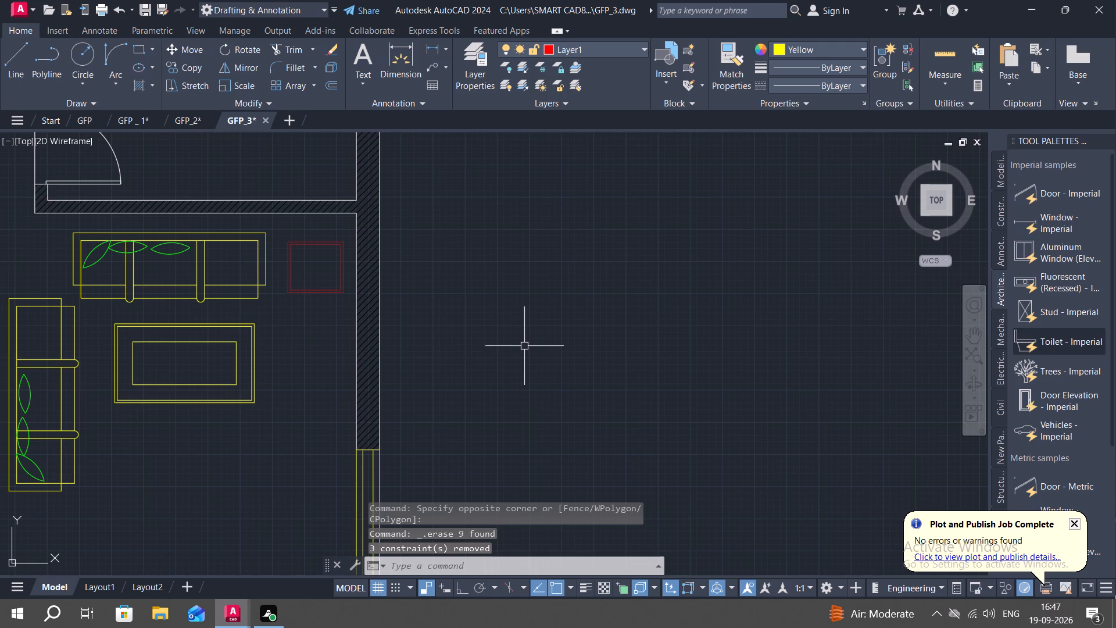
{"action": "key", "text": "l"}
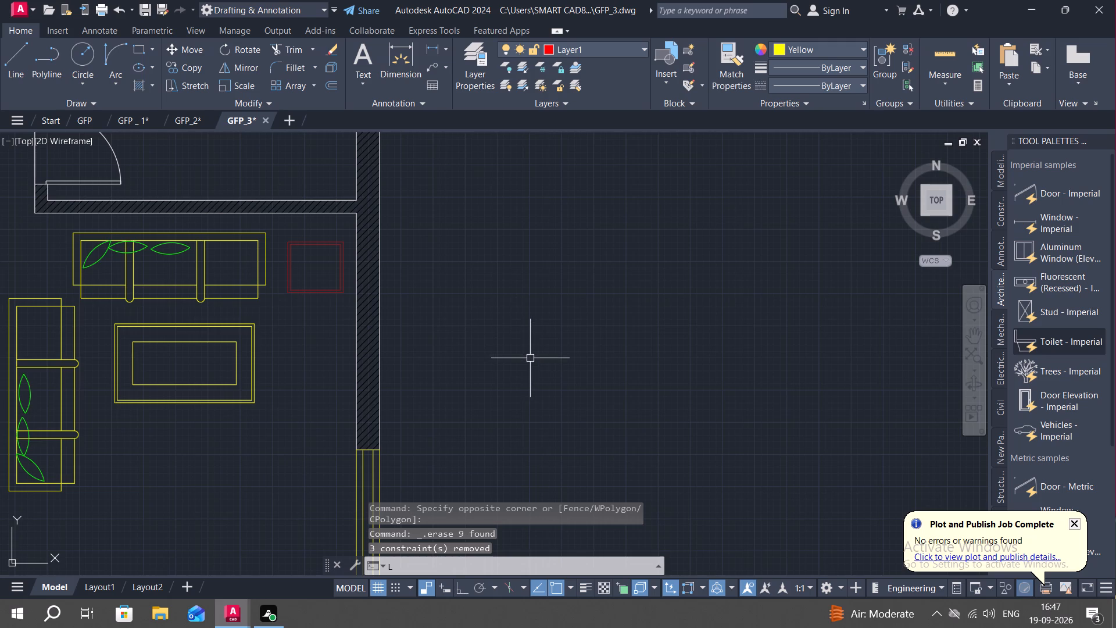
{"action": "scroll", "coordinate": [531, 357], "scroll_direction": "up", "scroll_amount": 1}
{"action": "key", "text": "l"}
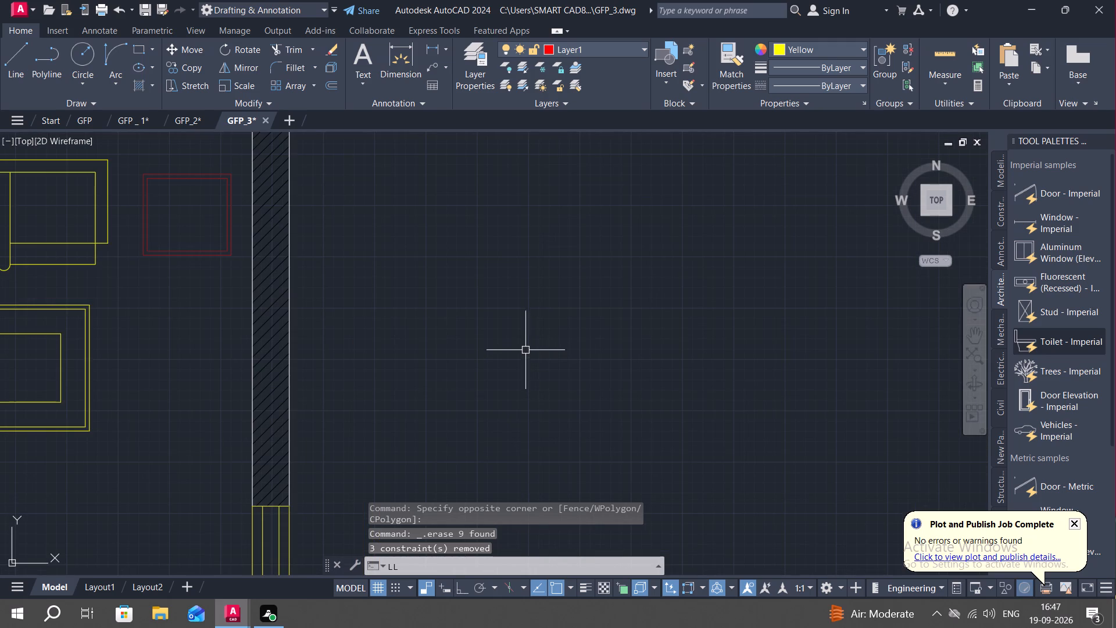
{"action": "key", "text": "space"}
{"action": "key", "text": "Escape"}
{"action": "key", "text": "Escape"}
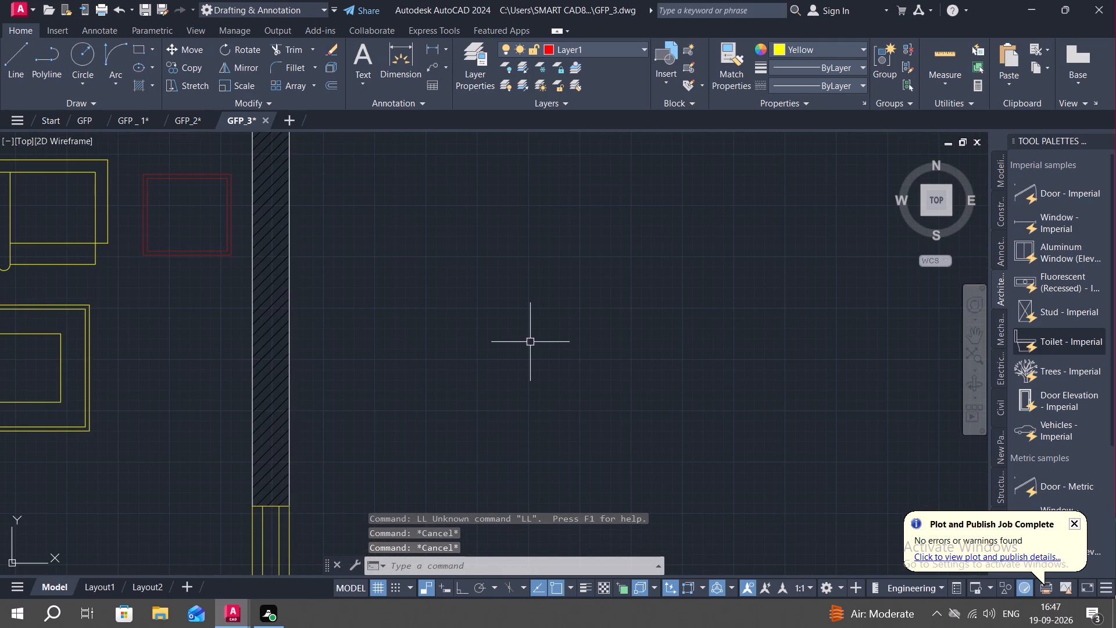
Draw two crossing yellow diagonal lines of similar length, forming an X in the empty area outside the right-hand wall.
{"action": "key", "text": "l"}
{"action": "key", "text": "space"}
{"action": "left_click", "coordinate": [529, 358]}
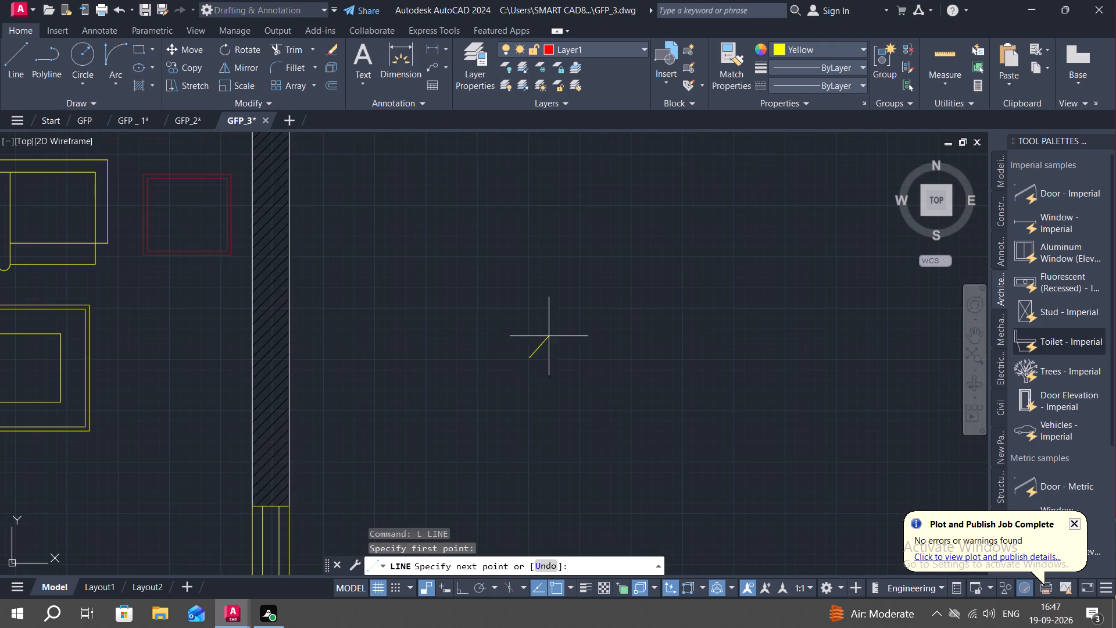
{"action": "left_click", "coordinate": [580, 309]}
{"action": "key", "text": "Escape"}
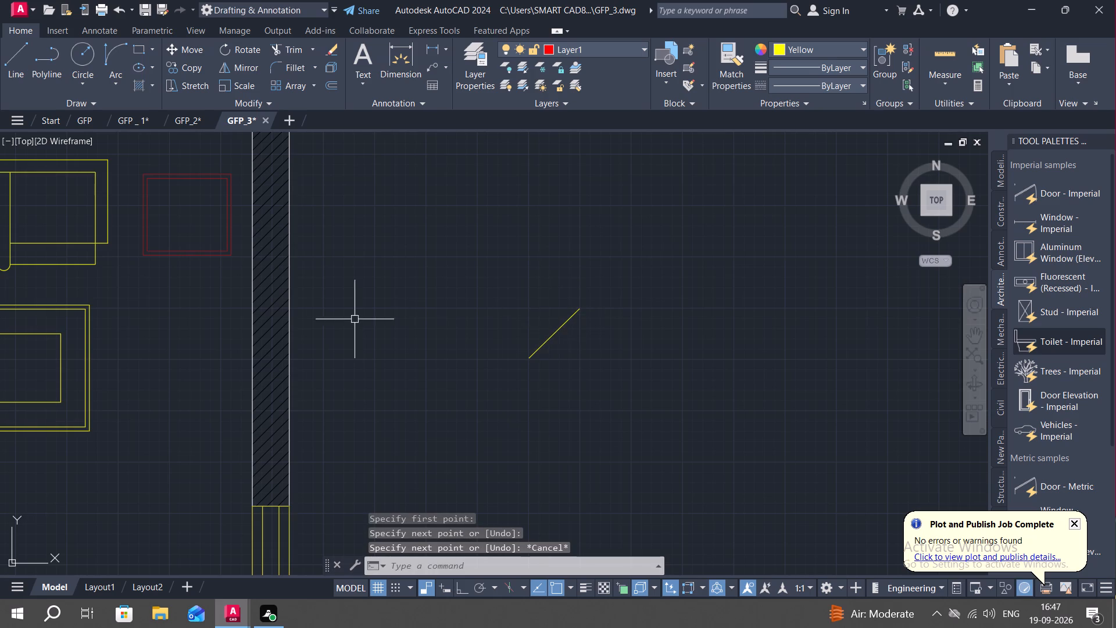
{"action": "left_click", "coordinate": [109, 45]}
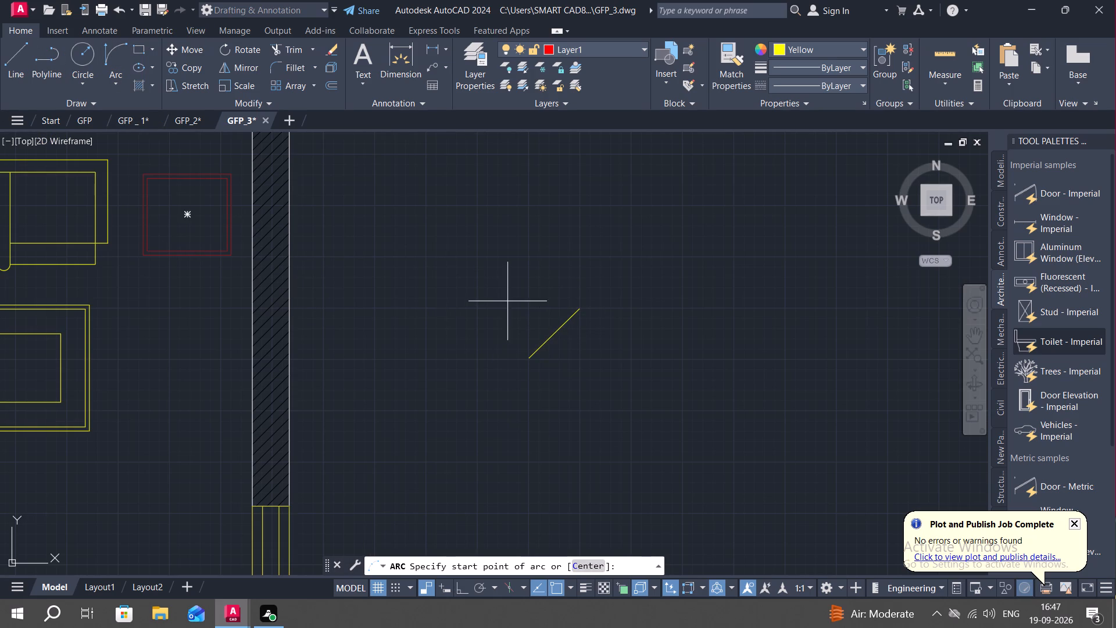
{"action": "key", "text": "Escape"}
{"action": "key", "text": "l"}
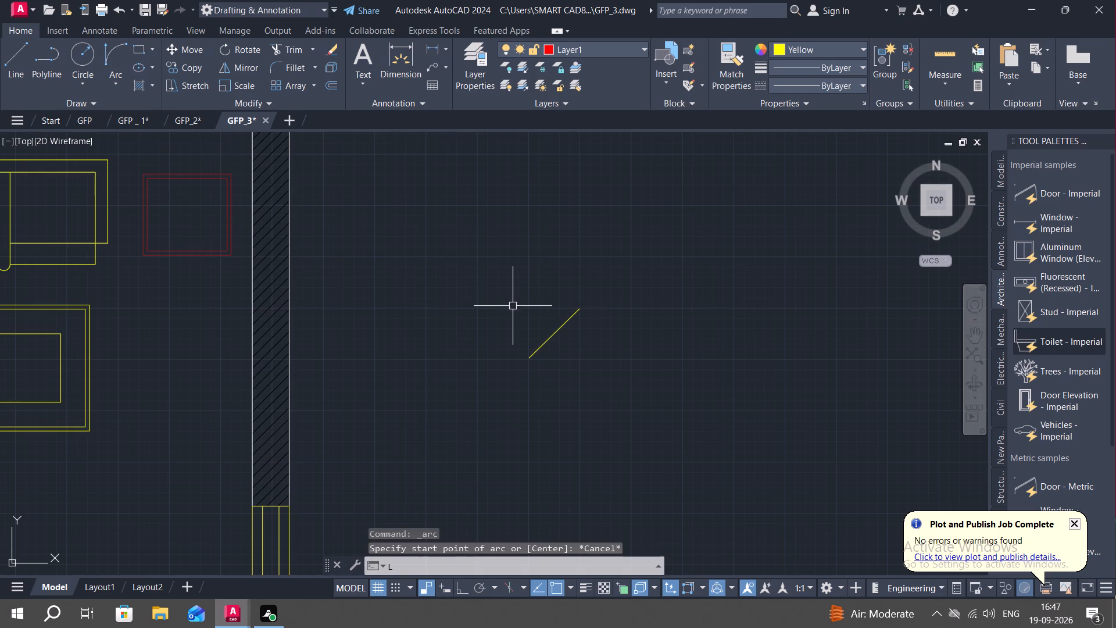
{"action": "key", "text": "space"}
{"action": "left_click", "coordinate": [531, 308]}
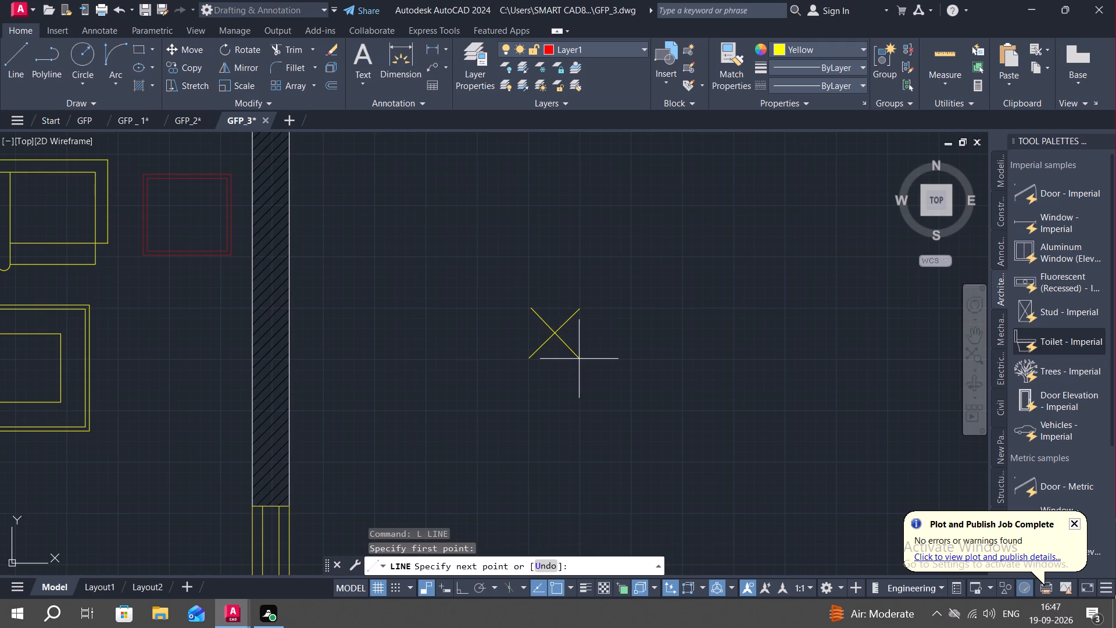
{"action": "scroll", "coordinate": [571, 356], "scroll_direction": "up", "scroll_amount": 2}
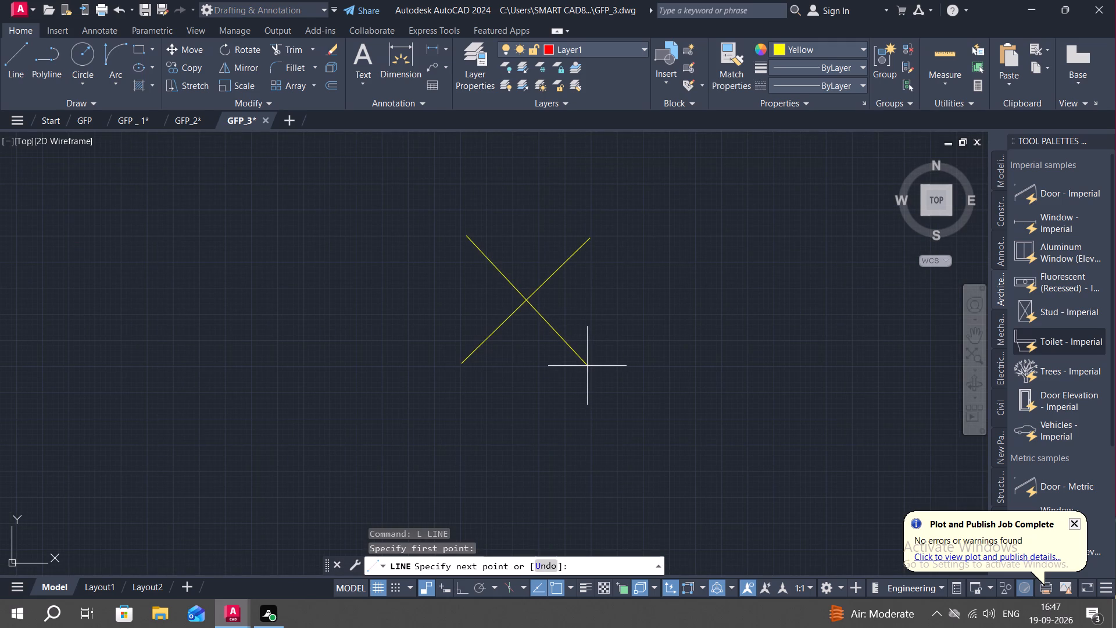
{"action": "left_click", "coordinate": [587, 366]}
{"action": "key", "text": "Escape"}
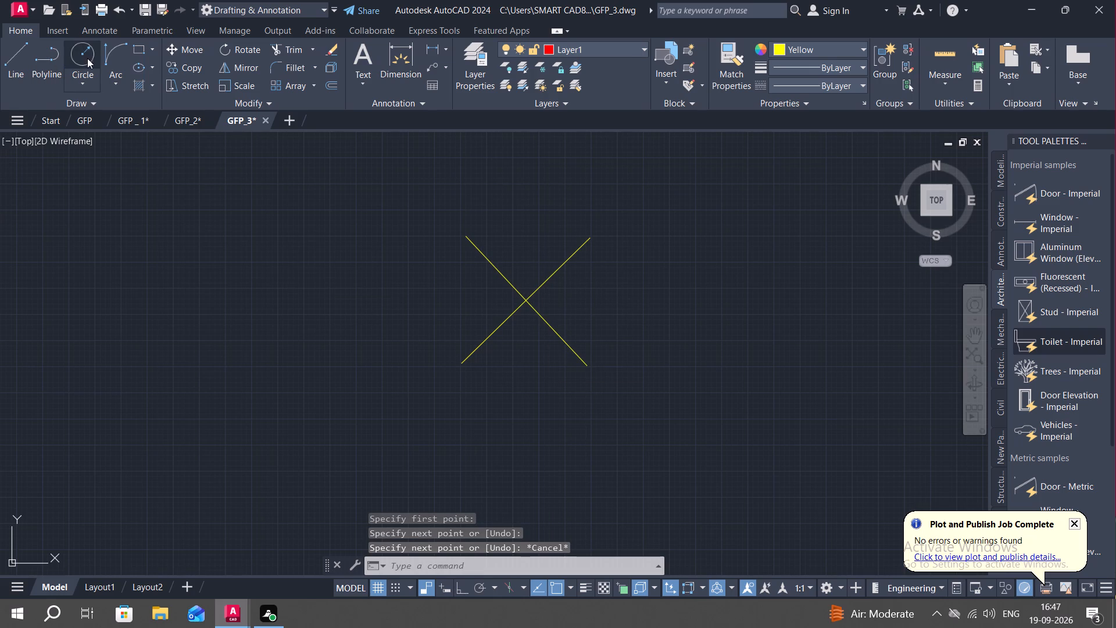
Draw a start-end-direction arc from the X's lower-left end to its crossing point, bulging toward the upper left.
{"action": "left_click", "coordinate": [113, 48]}
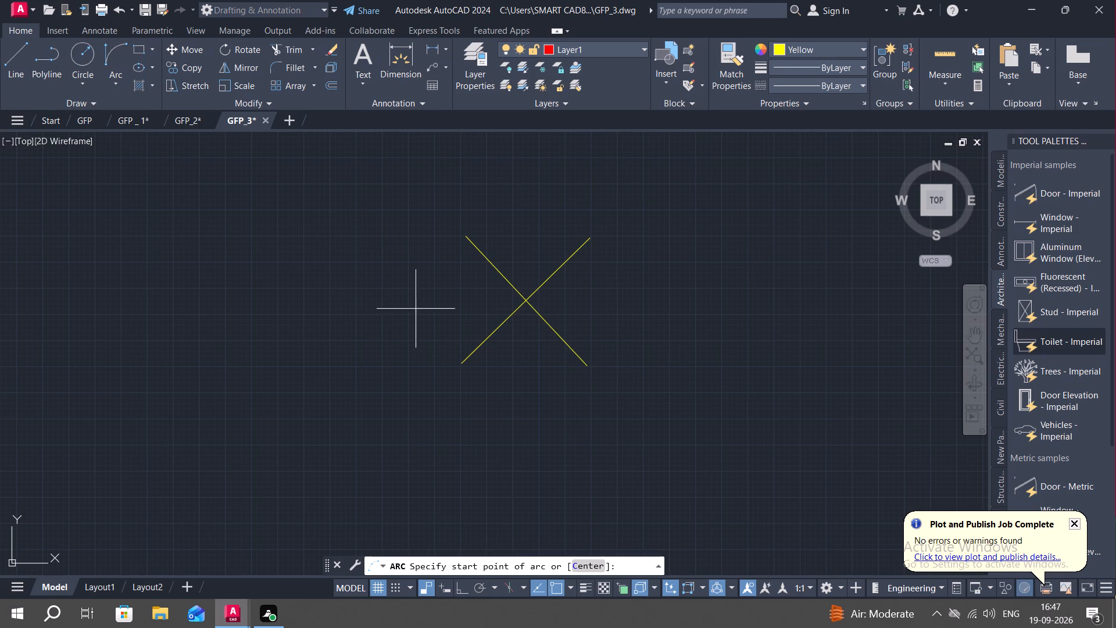
{"action": "left_click", "coordinate": [462, 363]}
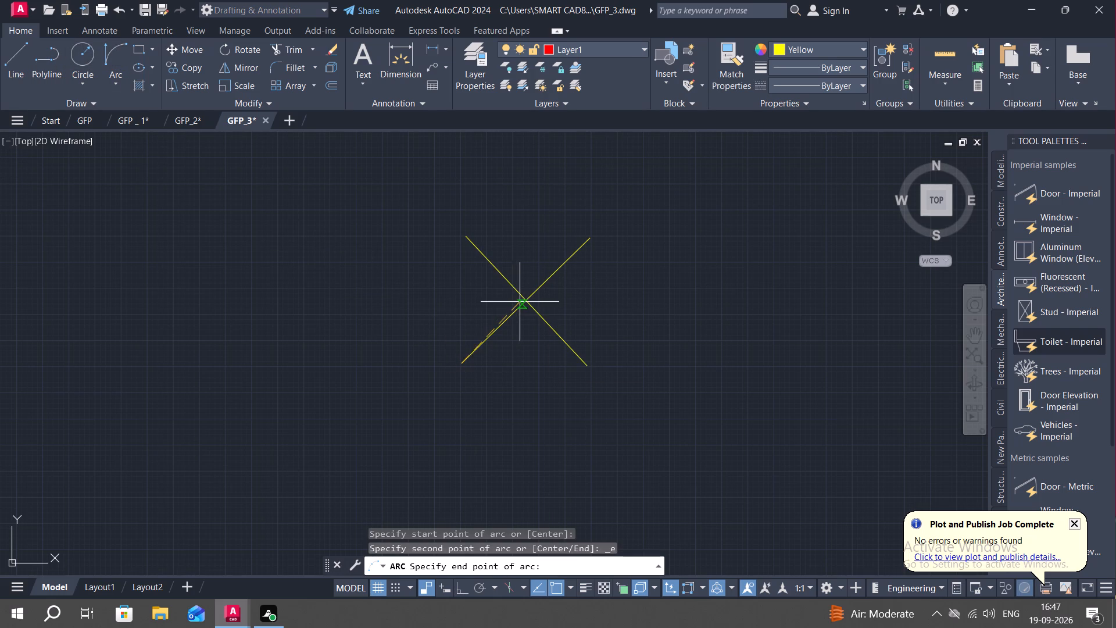
{"action": "left_click", "coordinate": [523, 302]}
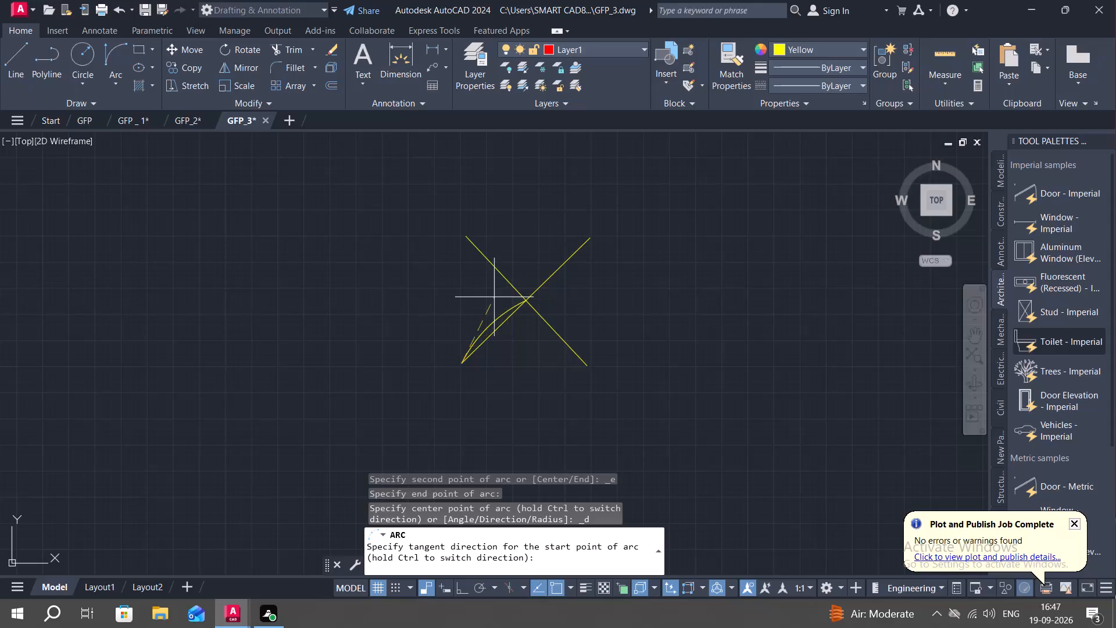
{"action": "left_click", "coordinate": [463, 306]}
Mirror the arc about the upper-left diagonal into the X's upper-right arm, keeping the original.
{"action": "middle_click_drag", "start_coordinate": [494, 331], "coordinate": [434, 283]}
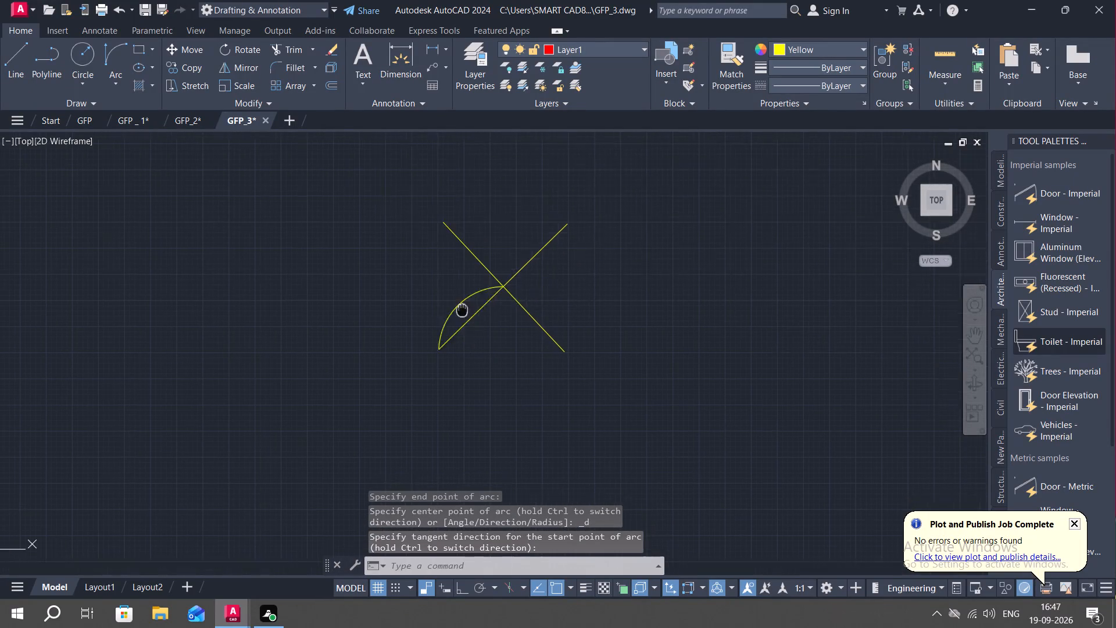
{"action": "middle_click_drag", "start_coordinate": [434, 283], "coordinate": [417, 252]}
{"action": "middle_click_drag", "start_coordinate": [431, 263], "coordinate": [528, 307]}
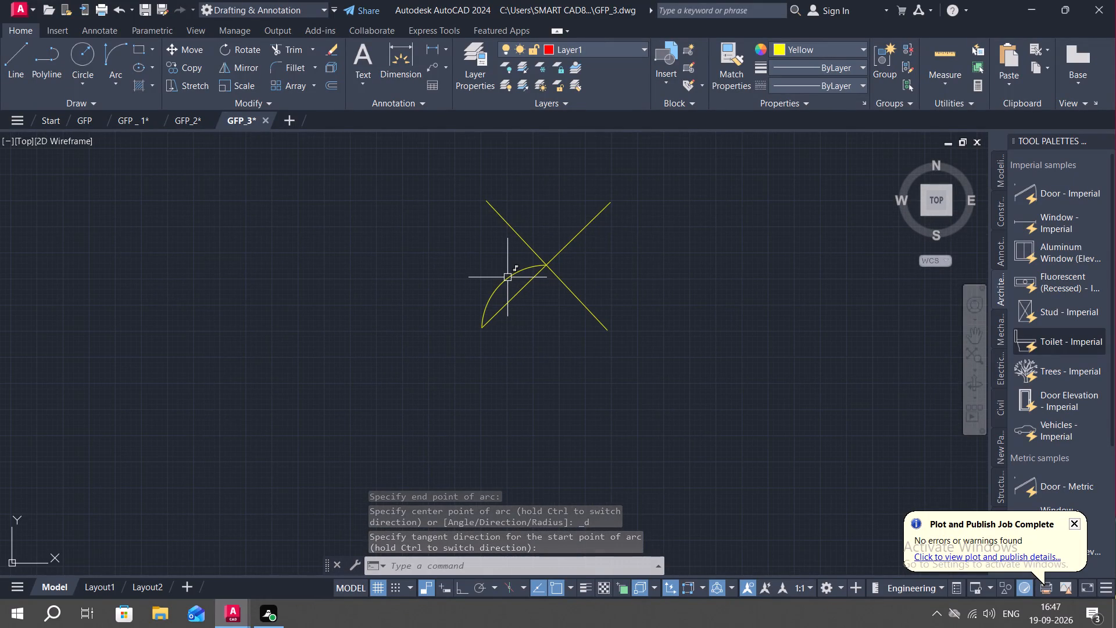
{"action": "type", "text": "MI"}
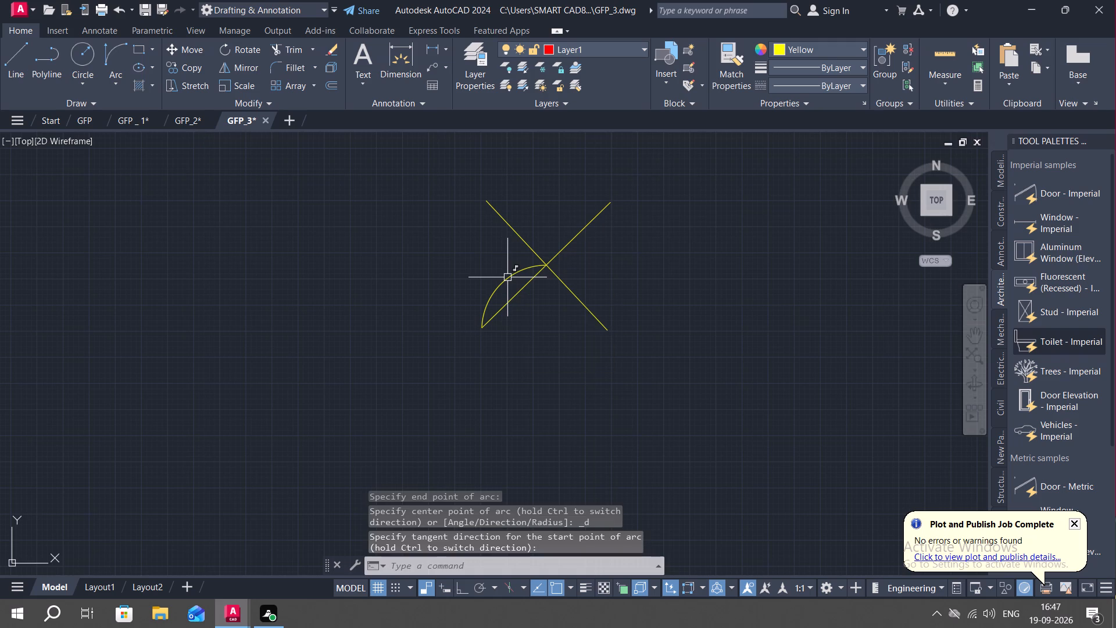
{"action": "key", "text": "space"}
{"action": "left_click", "coordinate": [514, 273]}
{"action": "right_click_drag", "start_coordinate": [511, 273], "coordinate": [507, 280]}
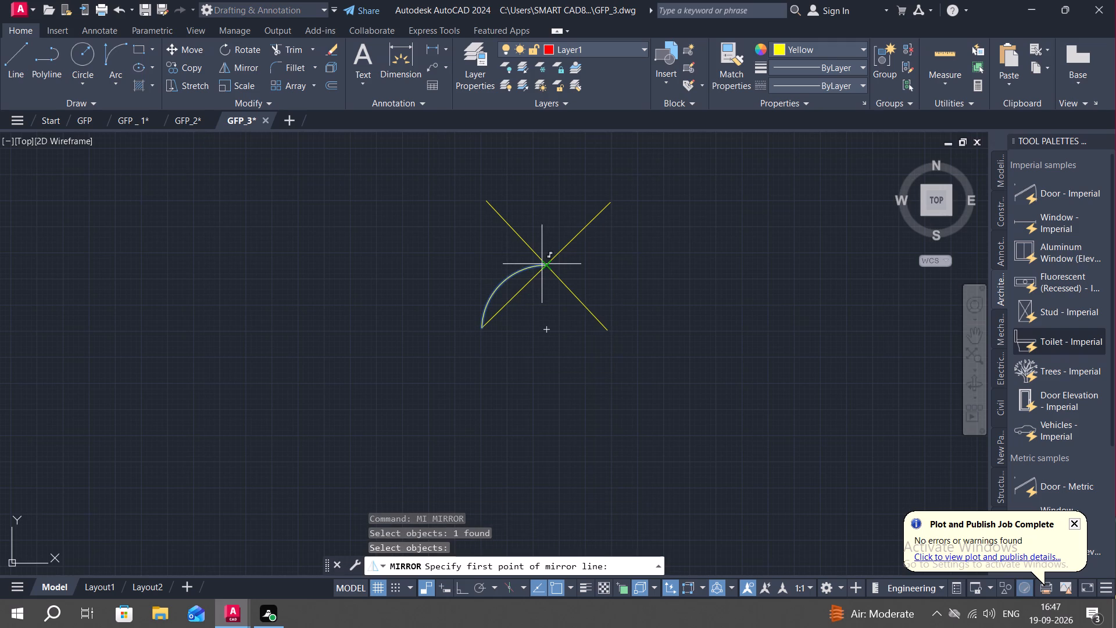
{"action": "left_click", "coordinate": [542, 265]}
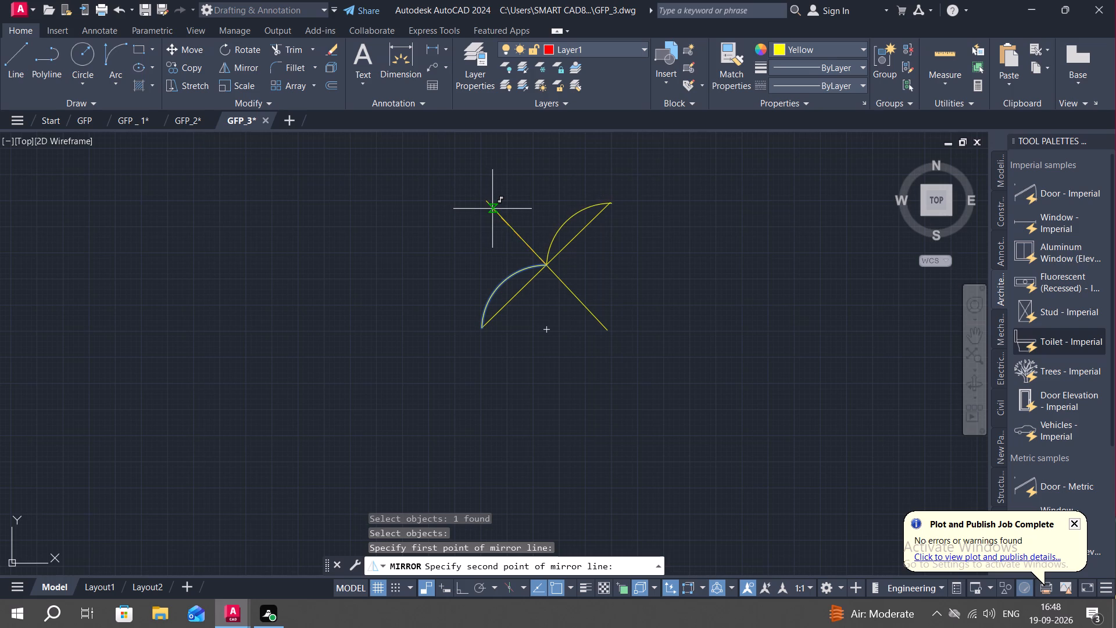
{"action": "left_click", "coordinate": [492, 209]}
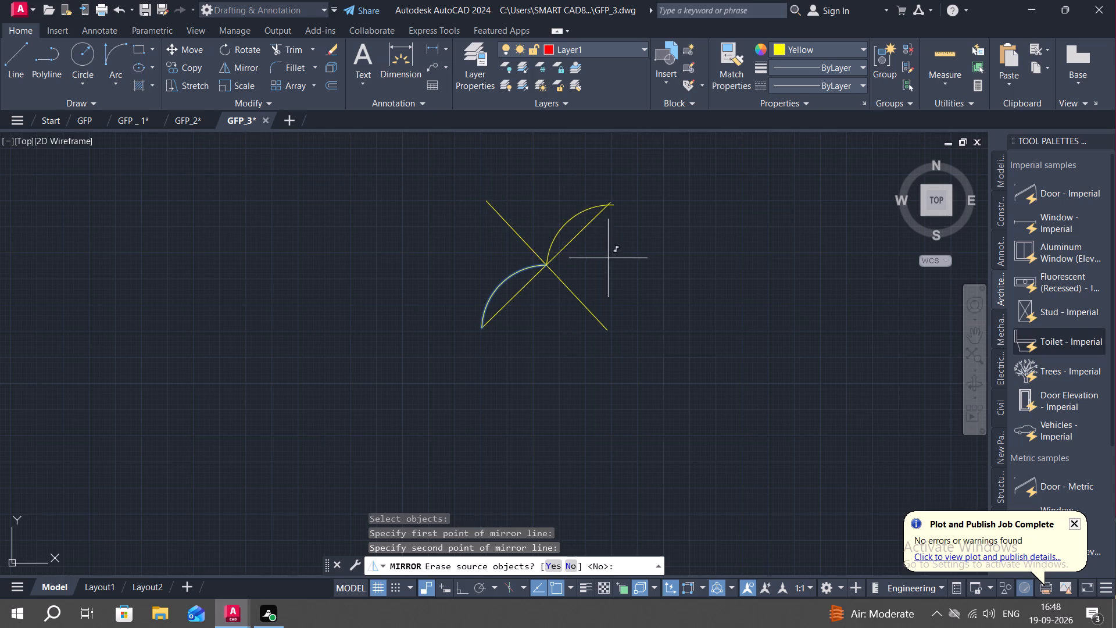
{"action": "key", "text": "space"}
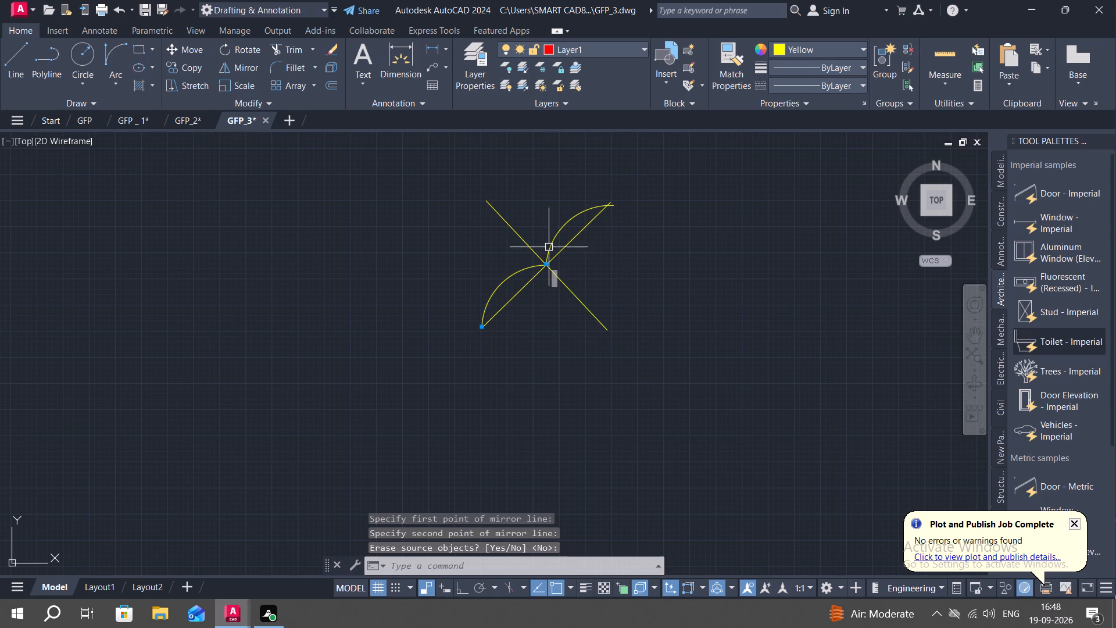
Mirror the upper-right arc about a roughly horizontal line through the crossing point onto the lower-right arm, keeping the original.
{"action": "key", "text": "space"}
{"action": "left_click", "coordinate": [553, 242]}
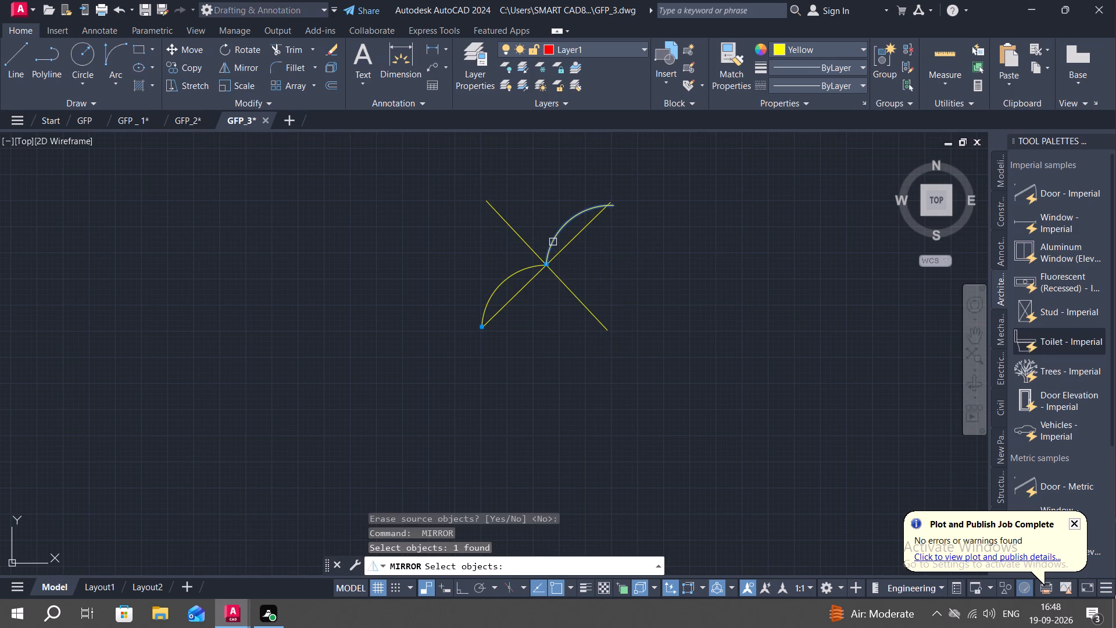
{"action": "right_click", "coordinate": [553, 241]}
{"action": "left_click", "coordinate": [548, 265]}
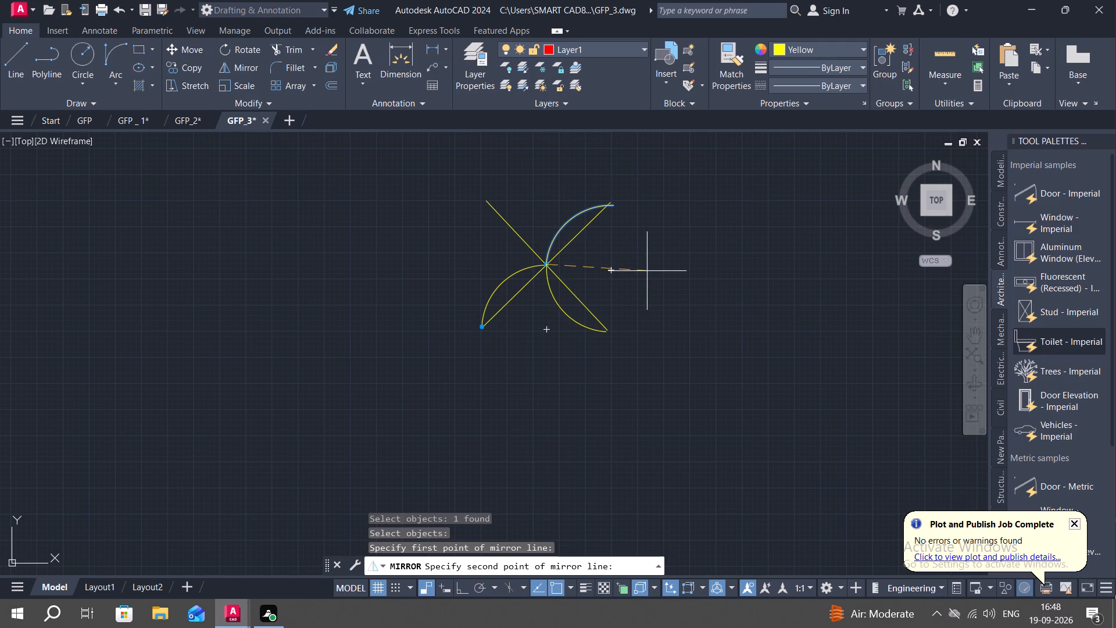
{"action": "left_click", "coordinate": [649, 270]}
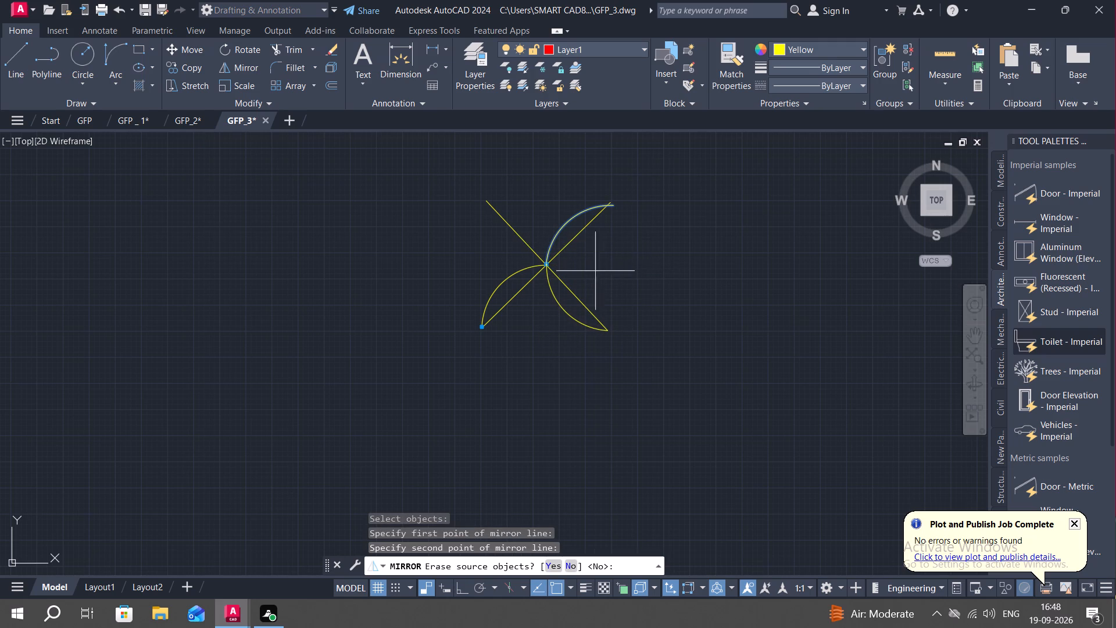
{"action": "key", "text": "space"}
Mirror the upper-right arc about a roughly vertical line through the crossing point onto the upper-left arm, keeping the original.
{"action": "key", "text": "space"}
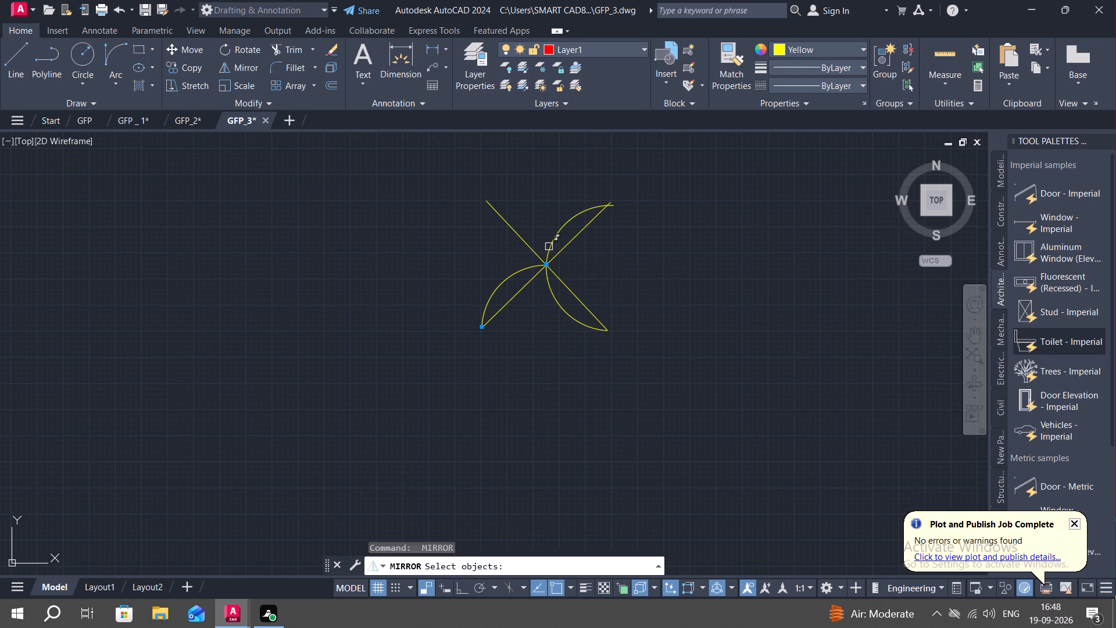
{"action": "left_click", "coordinate": [549, 247]}
{"action": "right_click", "coordinate": [544, 270]}
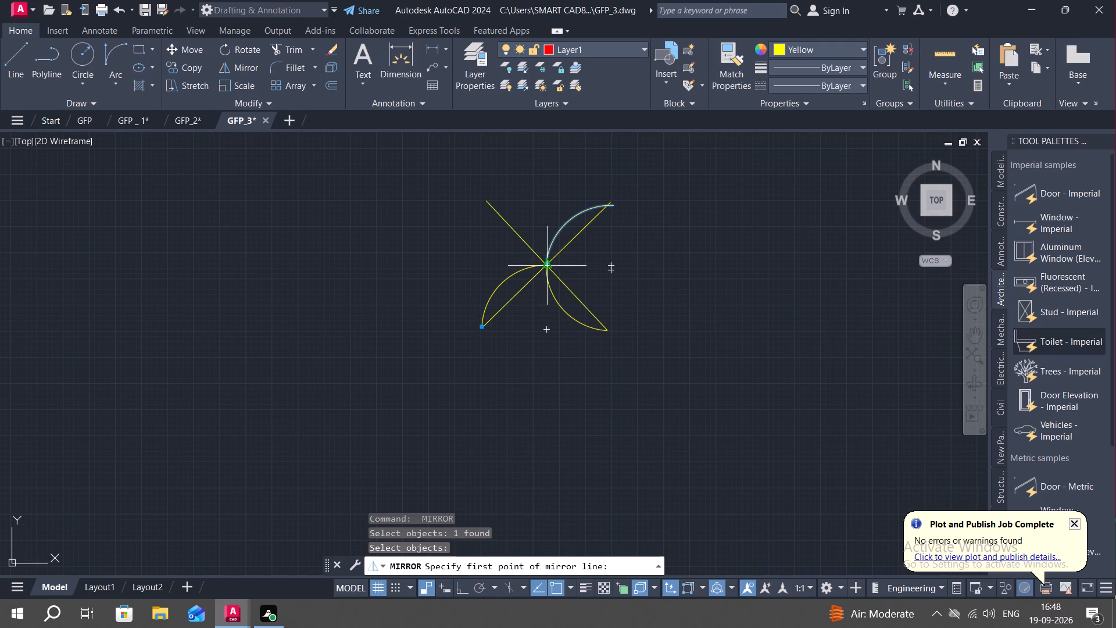
{"action": "left_click", "coordinate": [541, 267]}
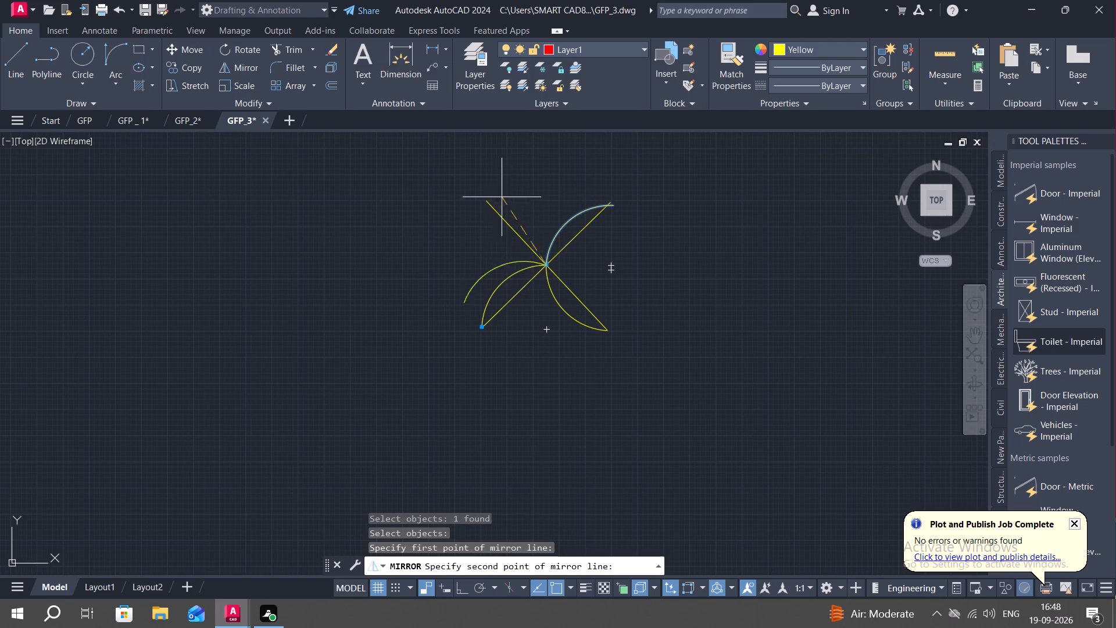
{"action": "left_click", "coordinate": [550, 182]}
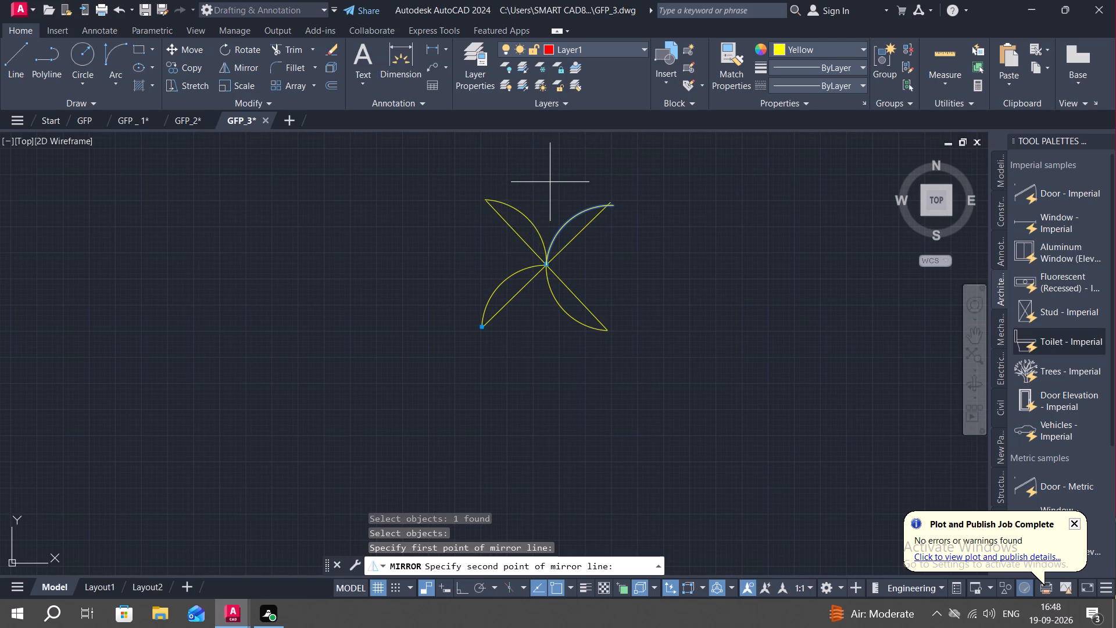
{"action": "key", "text": "space"}
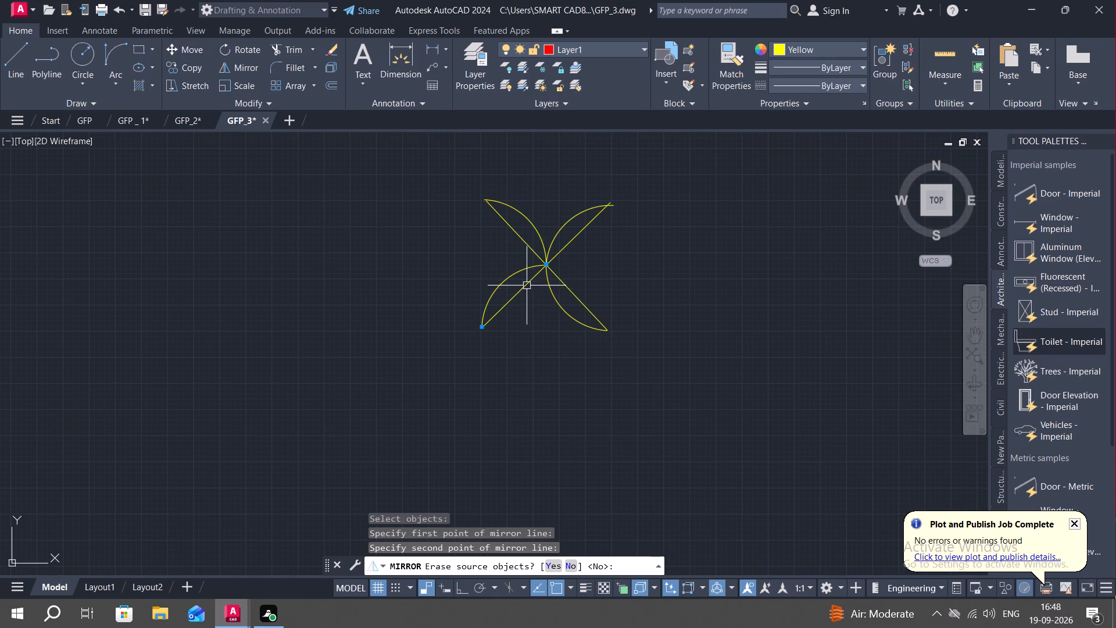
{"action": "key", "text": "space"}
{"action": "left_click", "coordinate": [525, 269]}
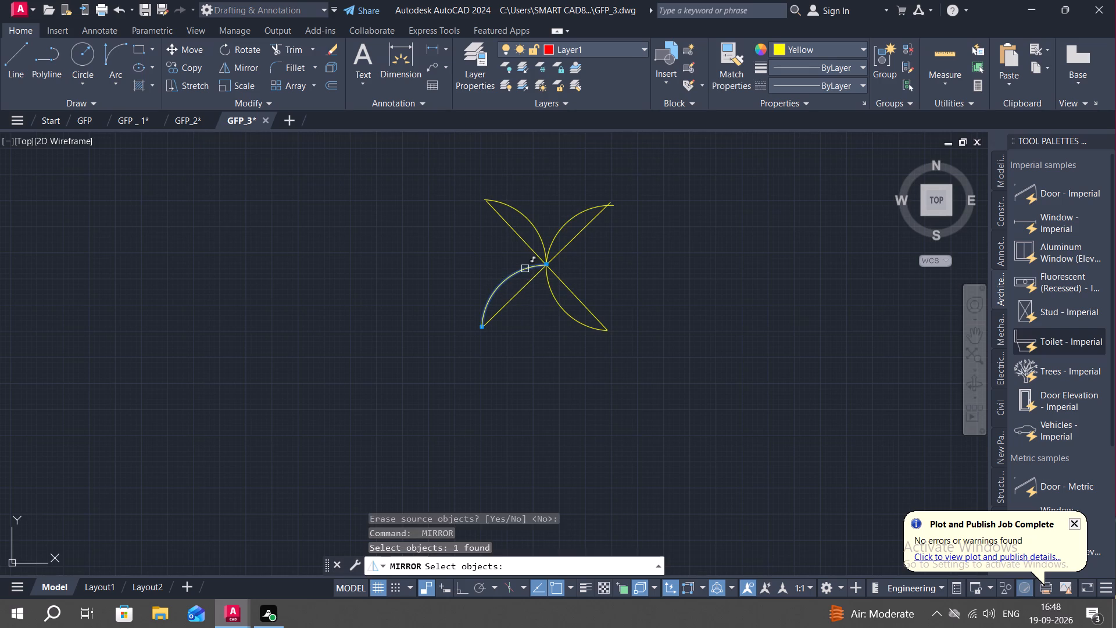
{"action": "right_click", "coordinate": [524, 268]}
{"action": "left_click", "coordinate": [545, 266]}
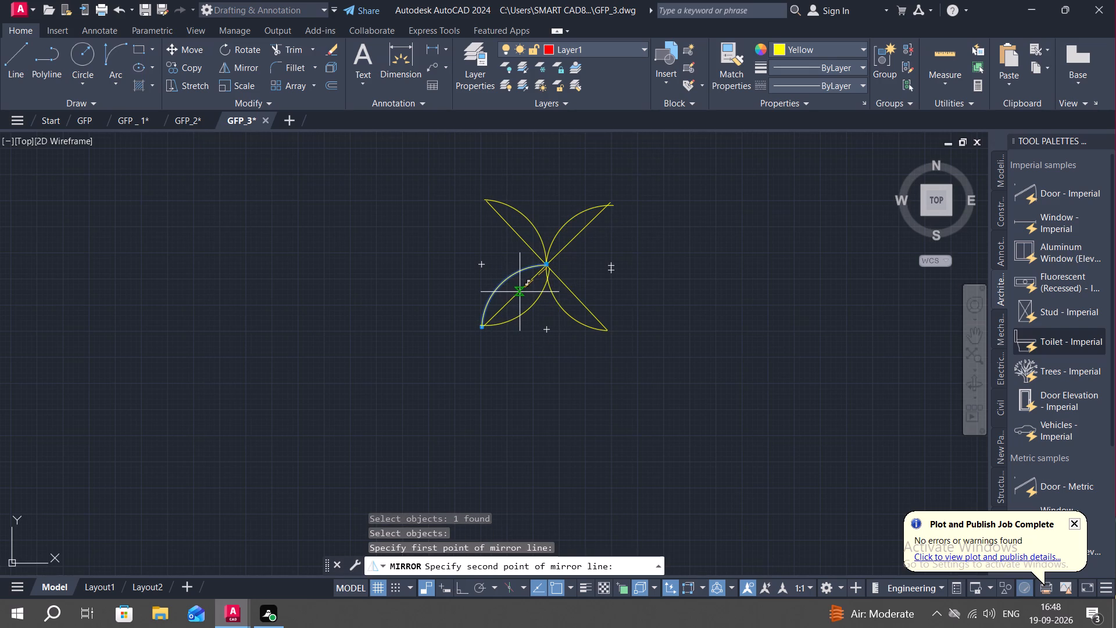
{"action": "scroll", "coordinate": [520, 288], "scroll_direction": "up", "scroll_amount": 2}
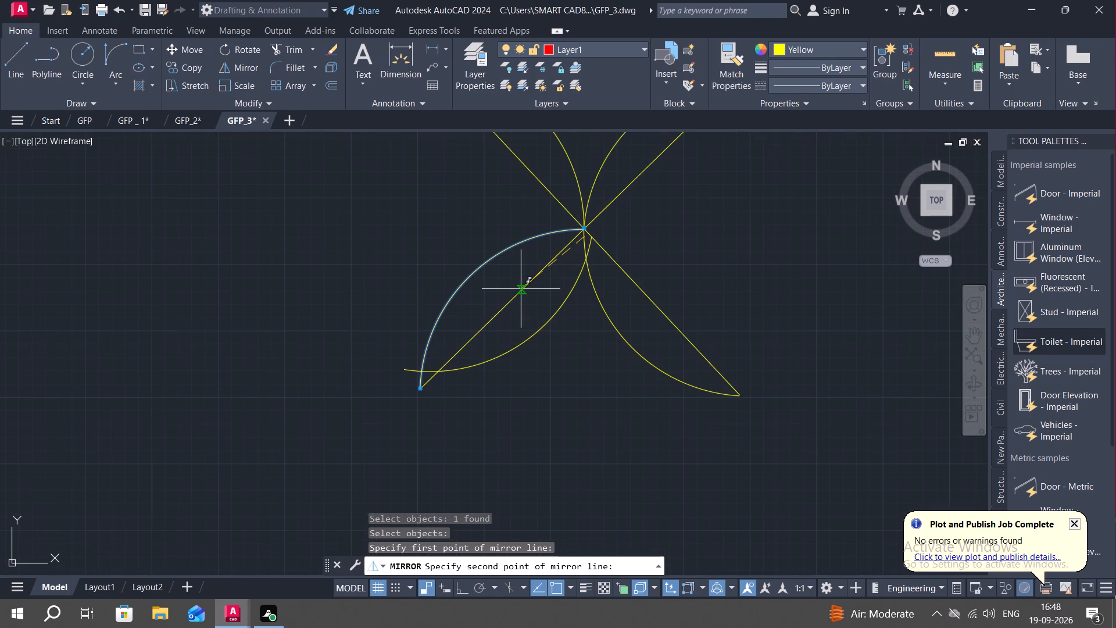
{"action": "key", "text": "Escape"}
Mirror the lower-left arc about its diagonal, from the crossing point to the arm's end, closing the lower-left petal and keeping the original.
{"action": "scroll", "coordinate": [595, 251], "scroll_direction": "up", "scroll_amount": 2}
{"action": "middle_click_drag", "start_coordinate": [573, 234], "coordinate": [632, 236]}
{"action": "key", "text": "space"}
{"action": "left_click", "coordinate": [616, 202]}
{"action": "right_click", "coordinate": [615, 202]}
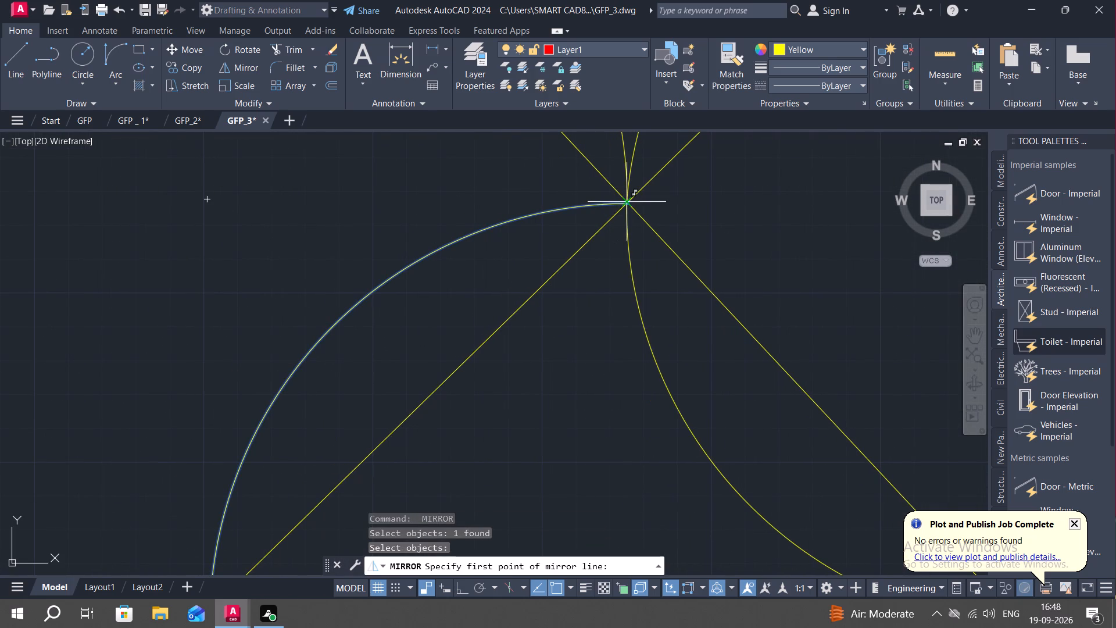
{"action": "left_click", "coordinate": [627, 202]}
{"action": "scroll", "coordinate": [584, 251], "scroll_direction": "down", "scroll_amount": 2}
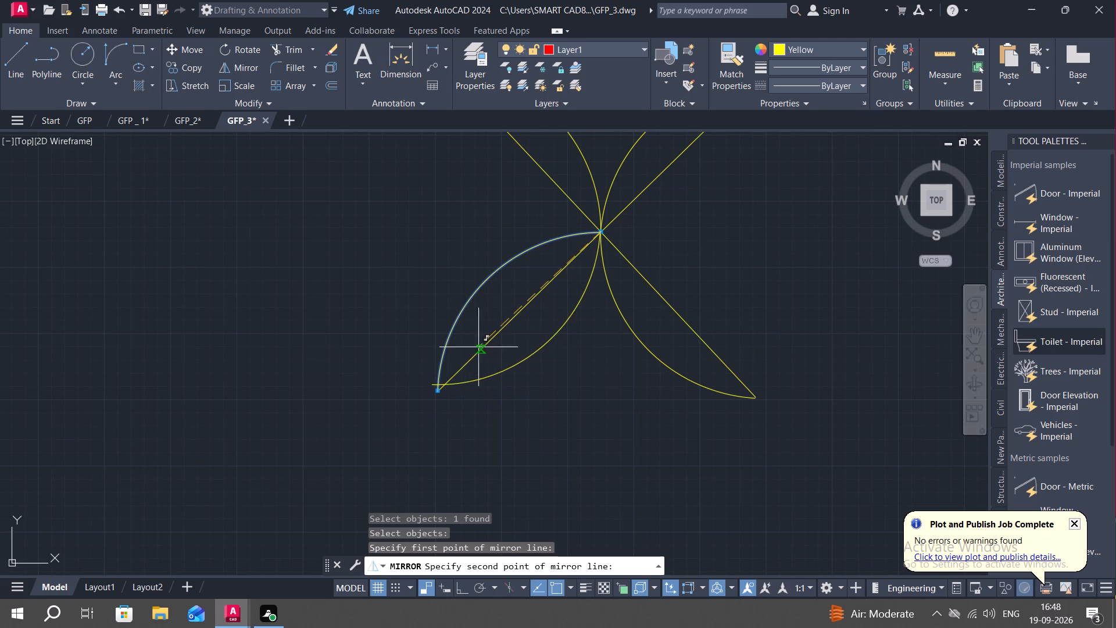
{"action": "left_click", "coordinate": [437, 394]}
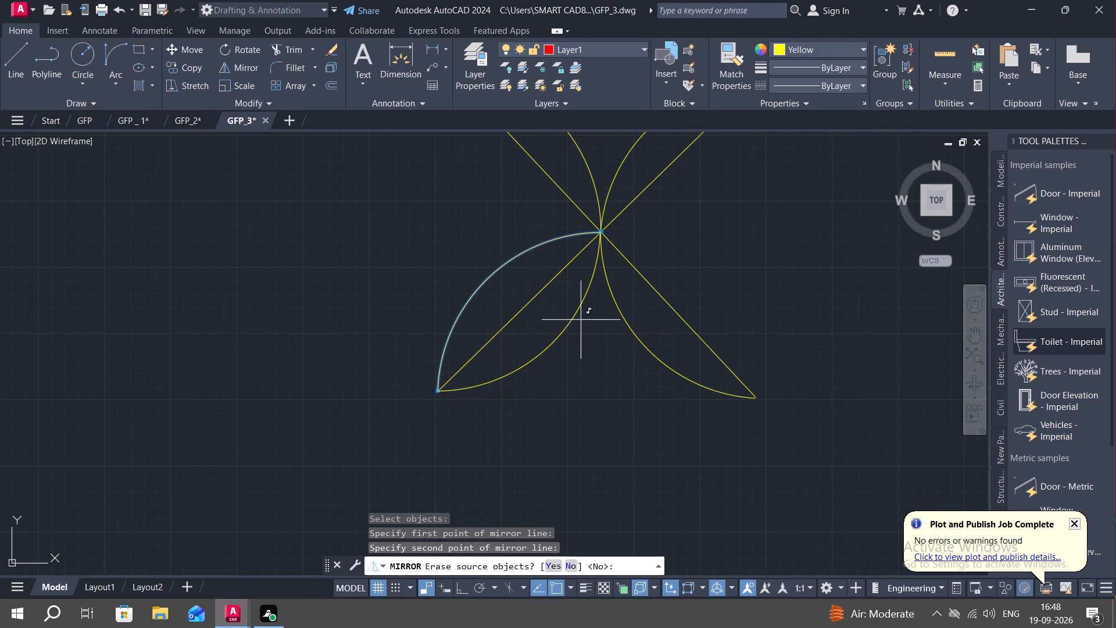
{"action": "key", "text": "space"}
Mirror the lower-right arc about its diagonal to close the lower-right petal, keeping the original.
{"action": "key", "text": "space"}
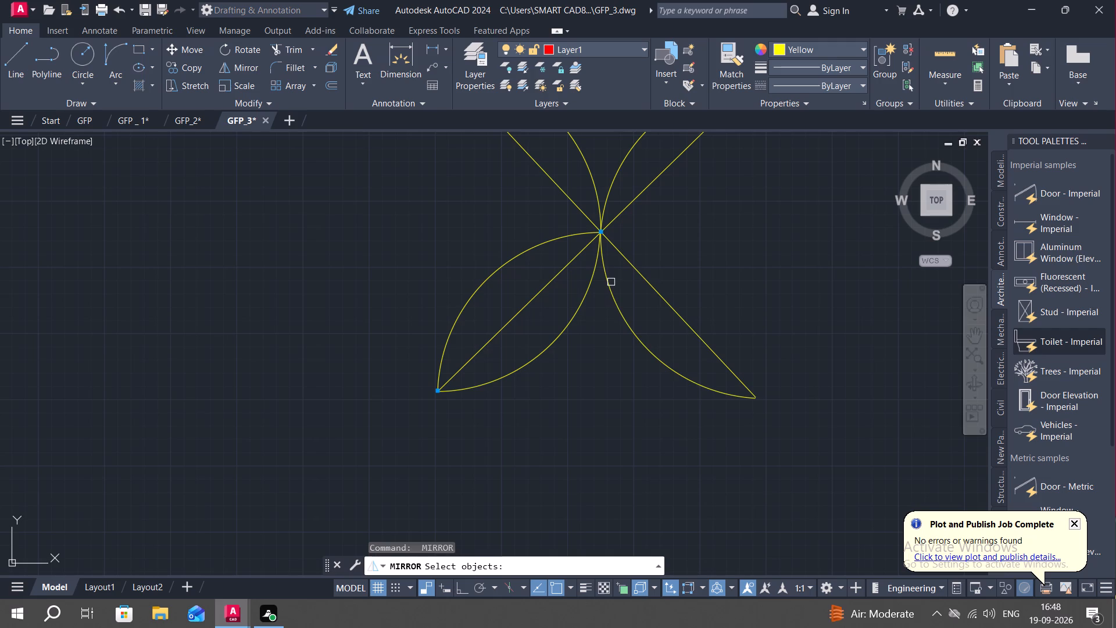
{"action": "left_click", "coordinate": [611, 282]}
{"action": "right_click", "coordinate": [611, 276]}
{"action": "left_click", "coordinate": [604, 230]}
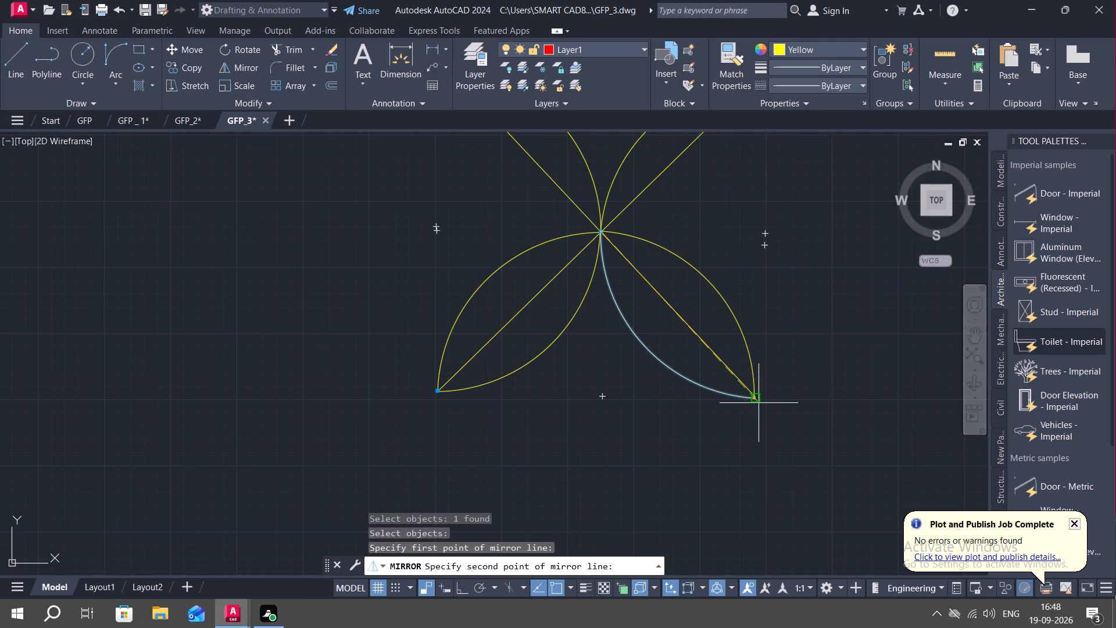
{"action": "scroll", "coordinate": [759, 404], "scroll_direction": "up", "scroll_amount": 2}
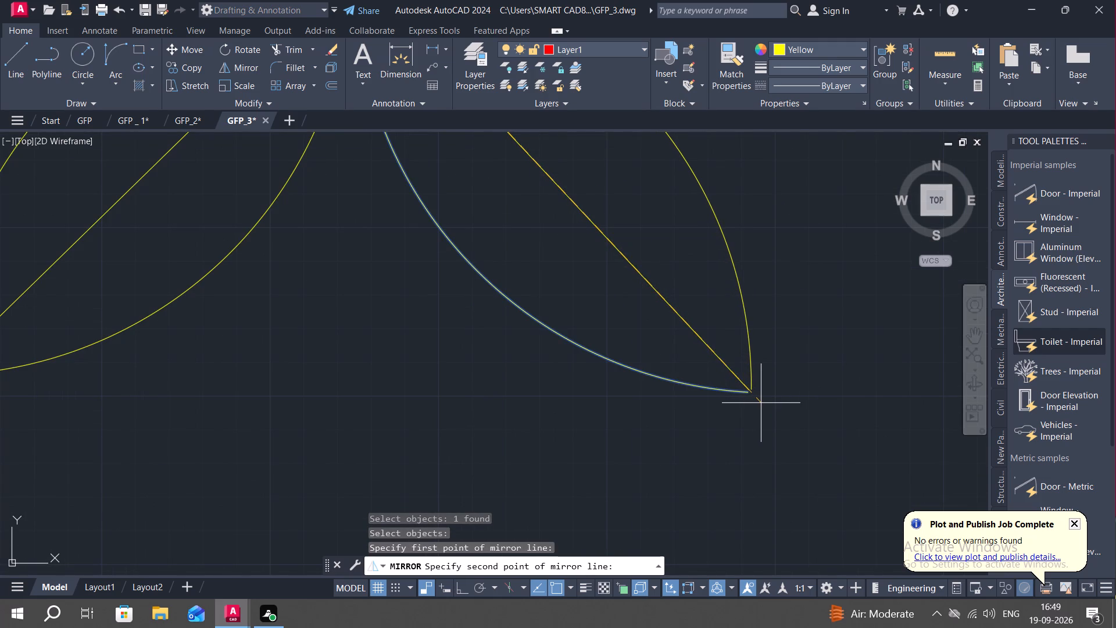
{"action": "left_click", "coordinate": [761, 403]}
{"action": "scroll", "coordinate": [704, 384], "scroll_direction": "down", "scroll_amount": 4}
{"action": "middle_click_drag", "start_coordinate": [696, 324], "coordinate": [738, 395]}
{"action": "key", "text": "space"}
Mirror the upper-right arc about its diagonal to close the upper-right petal, keeping the original.
{"action": "key", "text": "space"}
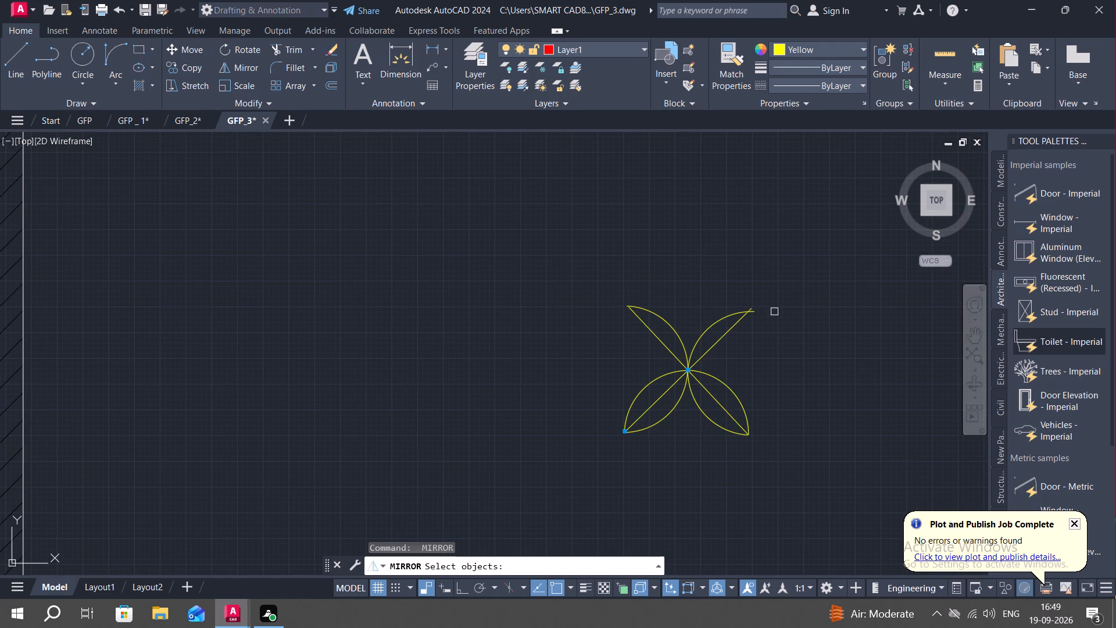
{"action": "left_click", "coordinate": [724, 318]}
{"action": "right_click", "coordinate": [697, 361]}
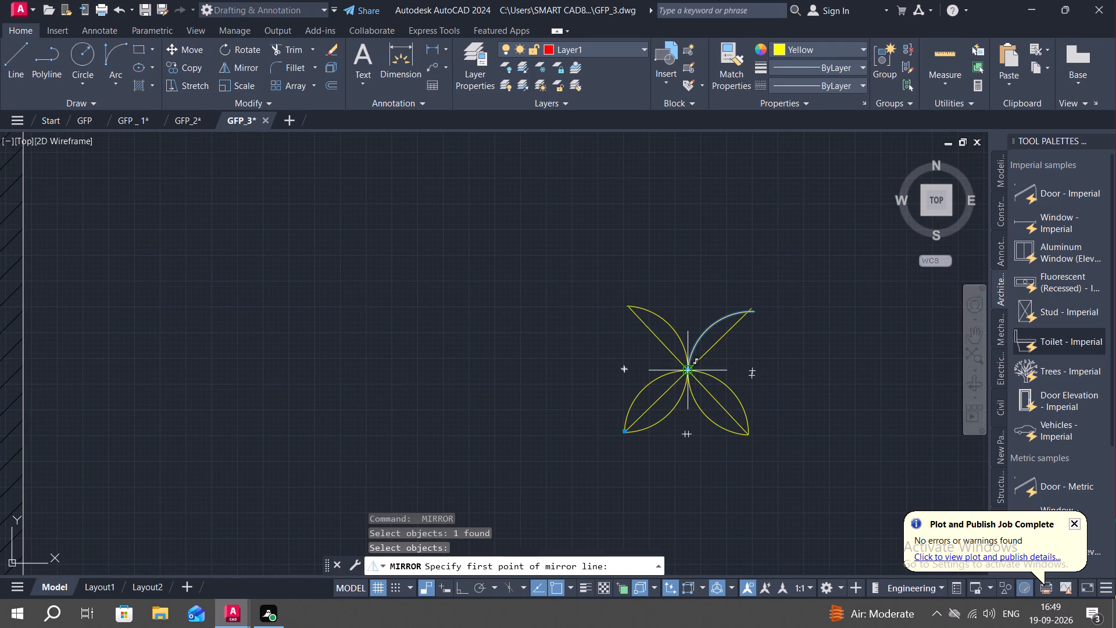
{"action": "left_click", "coordinate": [685, 372]}
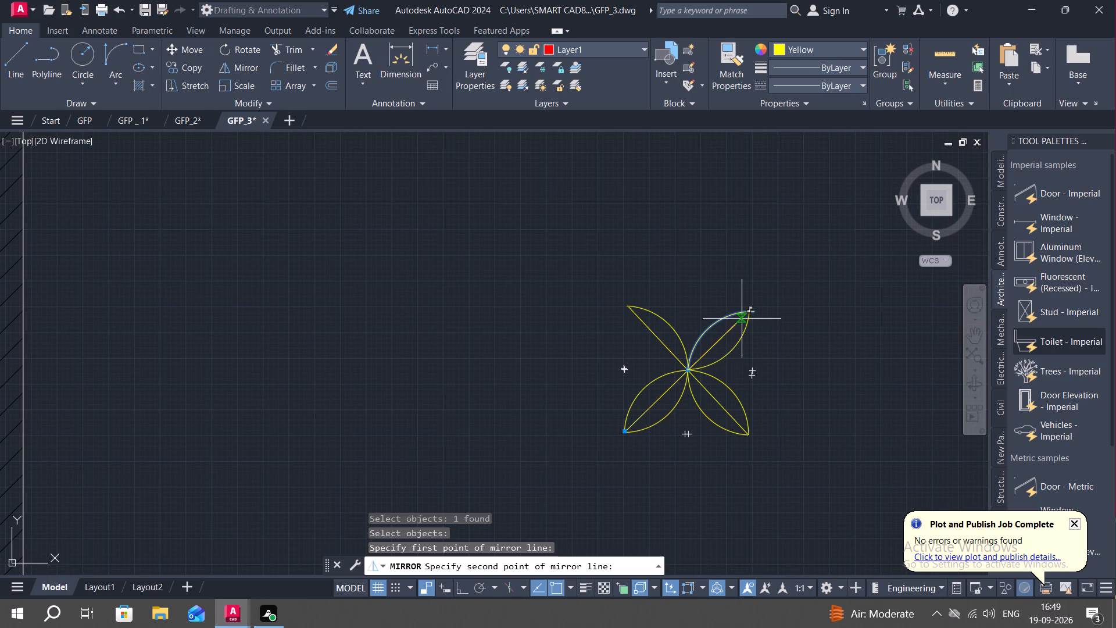
{"action": "left_click", "coordinate": [742, 319]}
{"action": "key", "text": "space"}
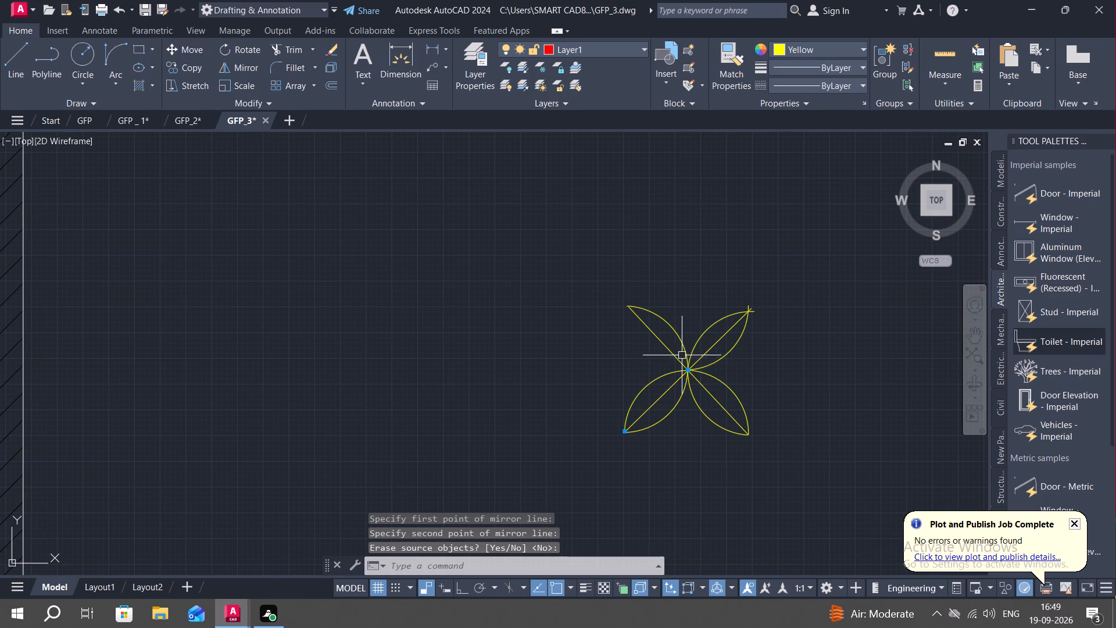
Mirror the upper-left arc about its diagonal to close the upper-left petal, keeping the original.
{"action": "key", "text": "space"}
{"action": "left_click", "coordinate": [682, 347]}
{"action": "right_click", "coordinate": [682, 340]}
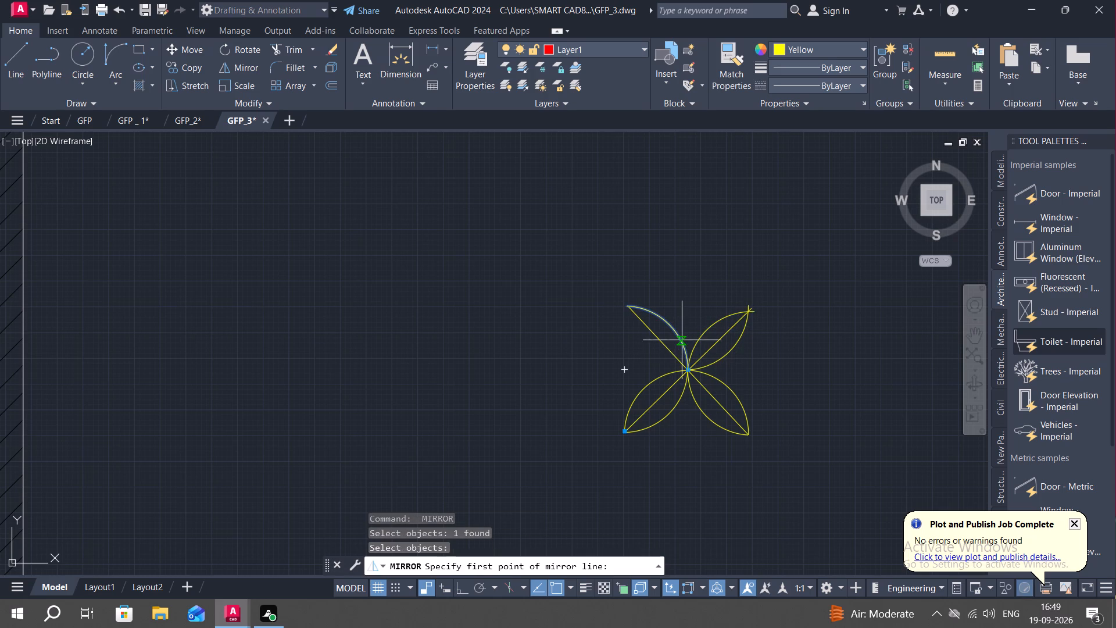
{"action": "left_click", "coordinate": [691, 370]}
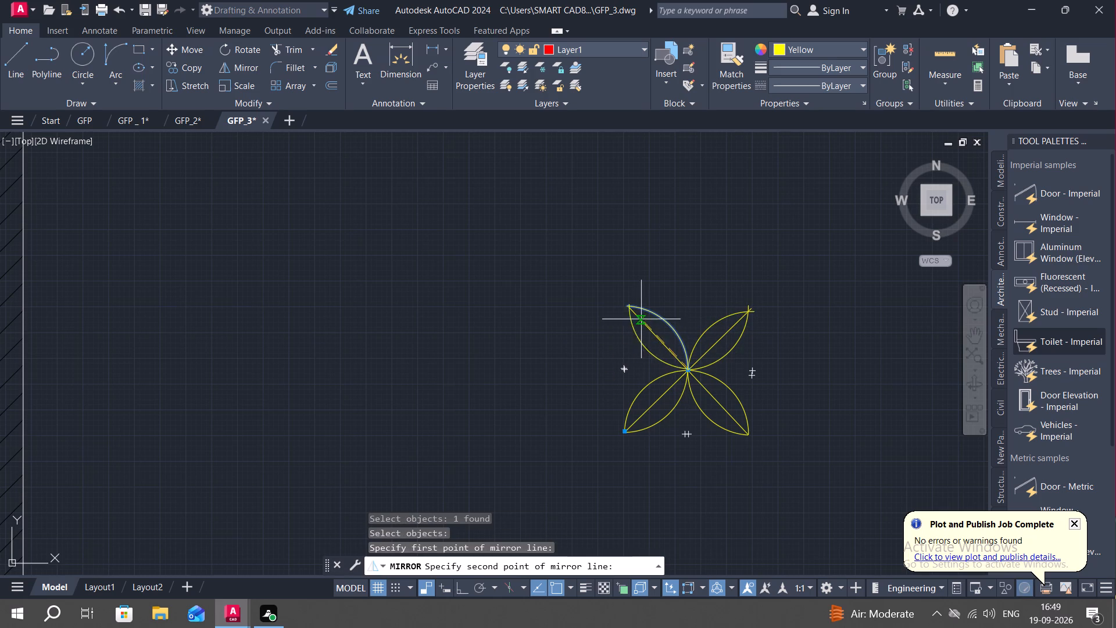
{"action": "left_click", "coordinate": [633, 303]}
{"action": "key", "text": "space"}
{"action": "scroll", "coordinate": [636, 361], "scroll_direction": "down", "scroll_amount": 1}
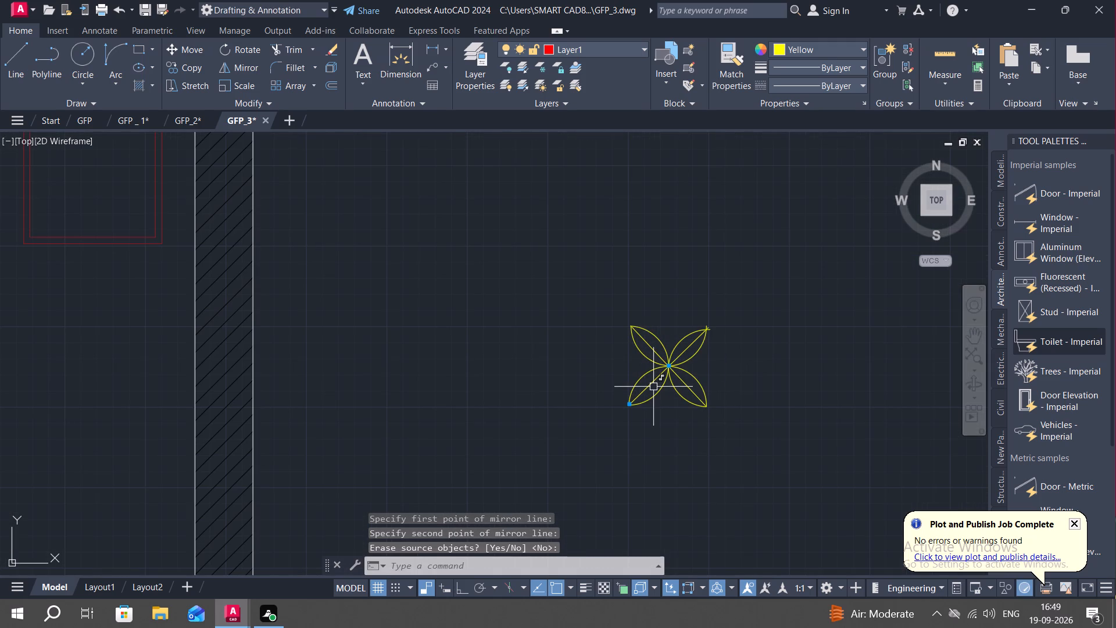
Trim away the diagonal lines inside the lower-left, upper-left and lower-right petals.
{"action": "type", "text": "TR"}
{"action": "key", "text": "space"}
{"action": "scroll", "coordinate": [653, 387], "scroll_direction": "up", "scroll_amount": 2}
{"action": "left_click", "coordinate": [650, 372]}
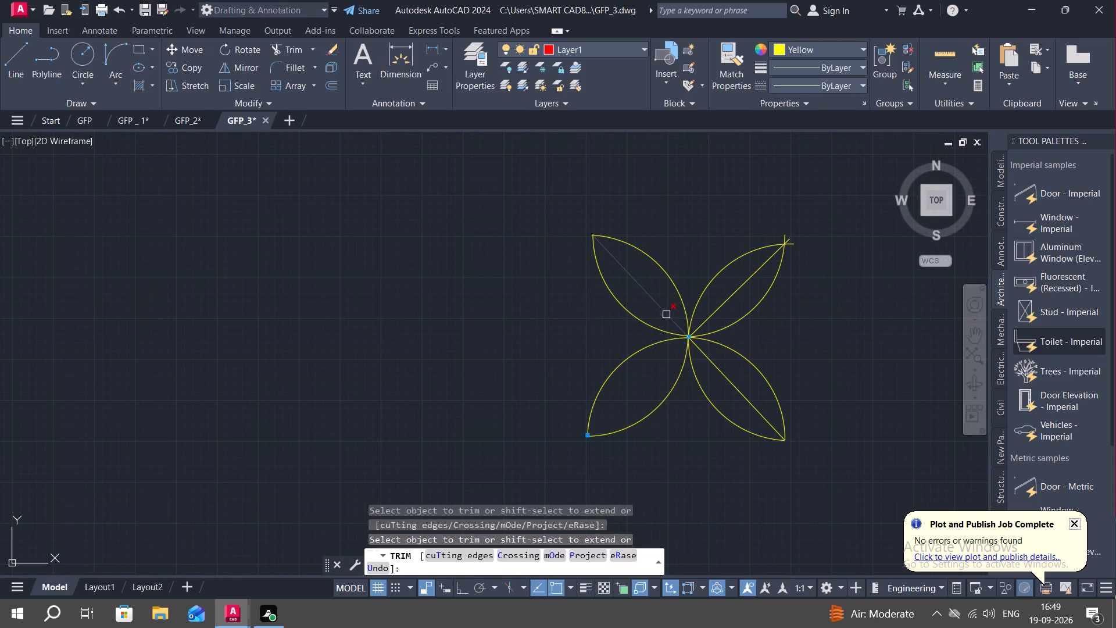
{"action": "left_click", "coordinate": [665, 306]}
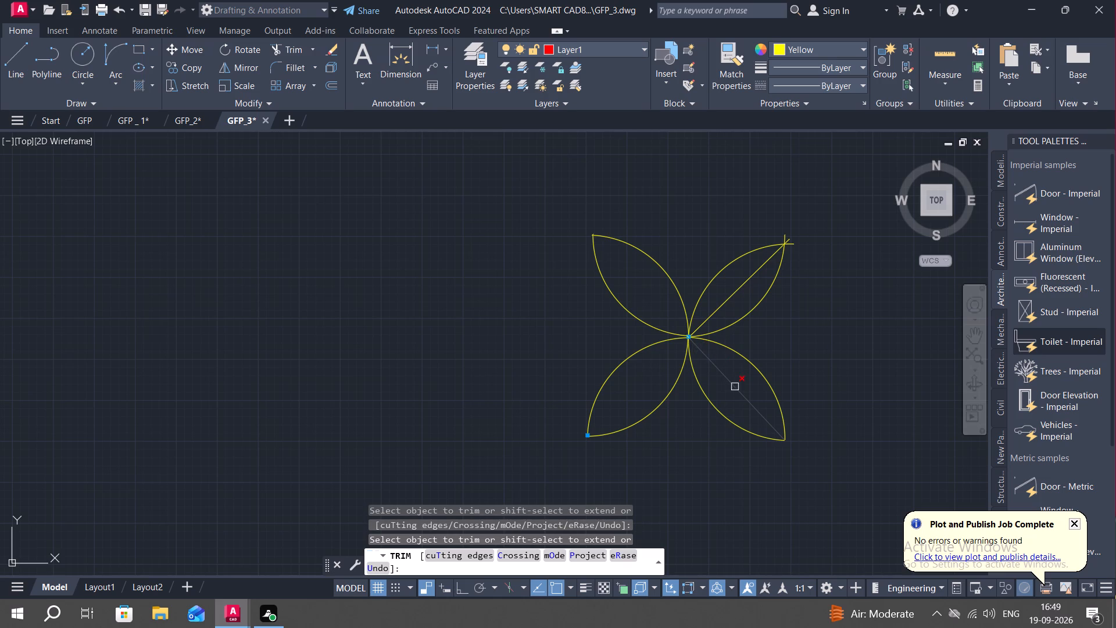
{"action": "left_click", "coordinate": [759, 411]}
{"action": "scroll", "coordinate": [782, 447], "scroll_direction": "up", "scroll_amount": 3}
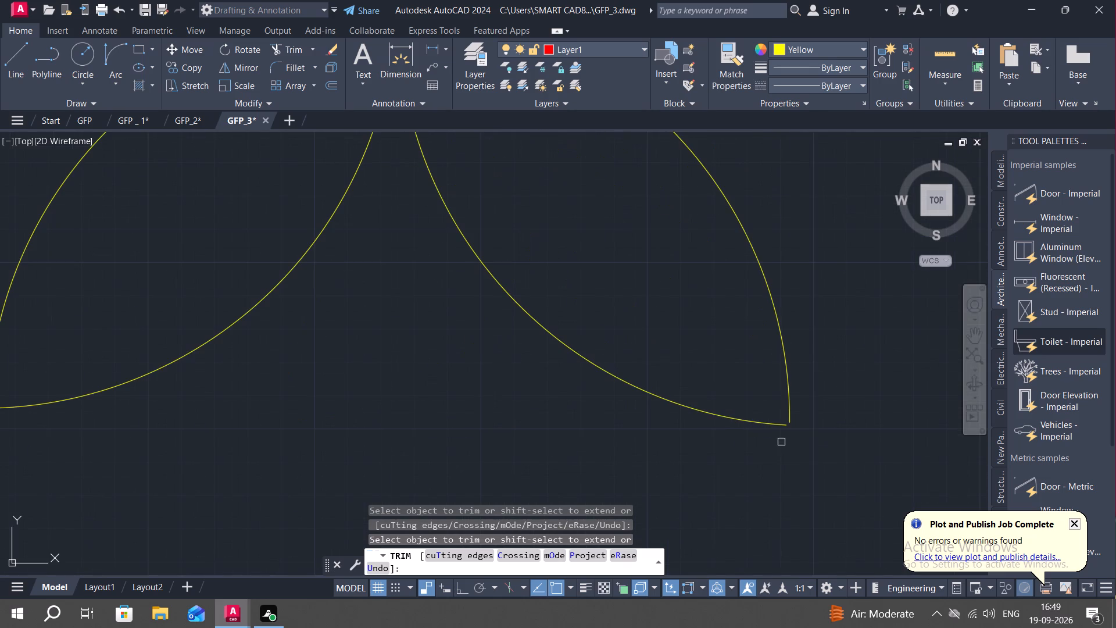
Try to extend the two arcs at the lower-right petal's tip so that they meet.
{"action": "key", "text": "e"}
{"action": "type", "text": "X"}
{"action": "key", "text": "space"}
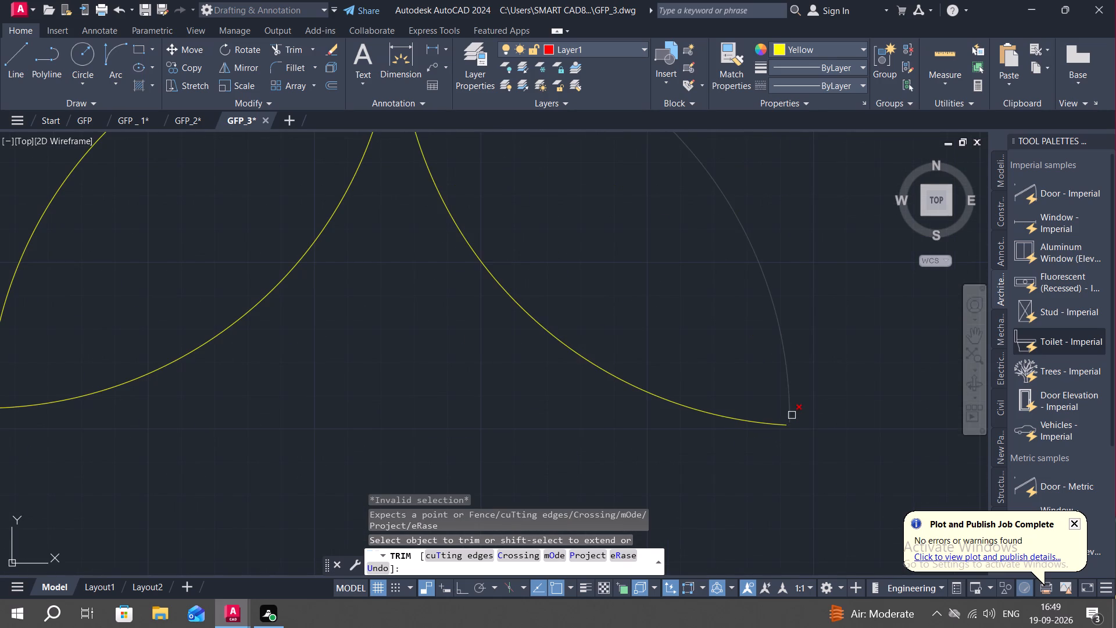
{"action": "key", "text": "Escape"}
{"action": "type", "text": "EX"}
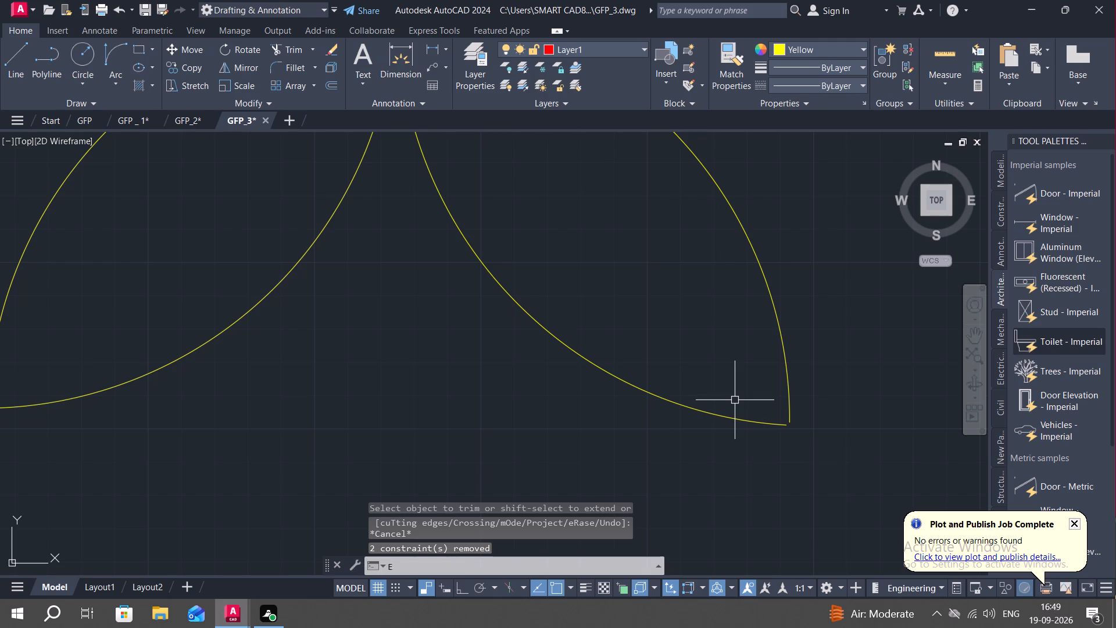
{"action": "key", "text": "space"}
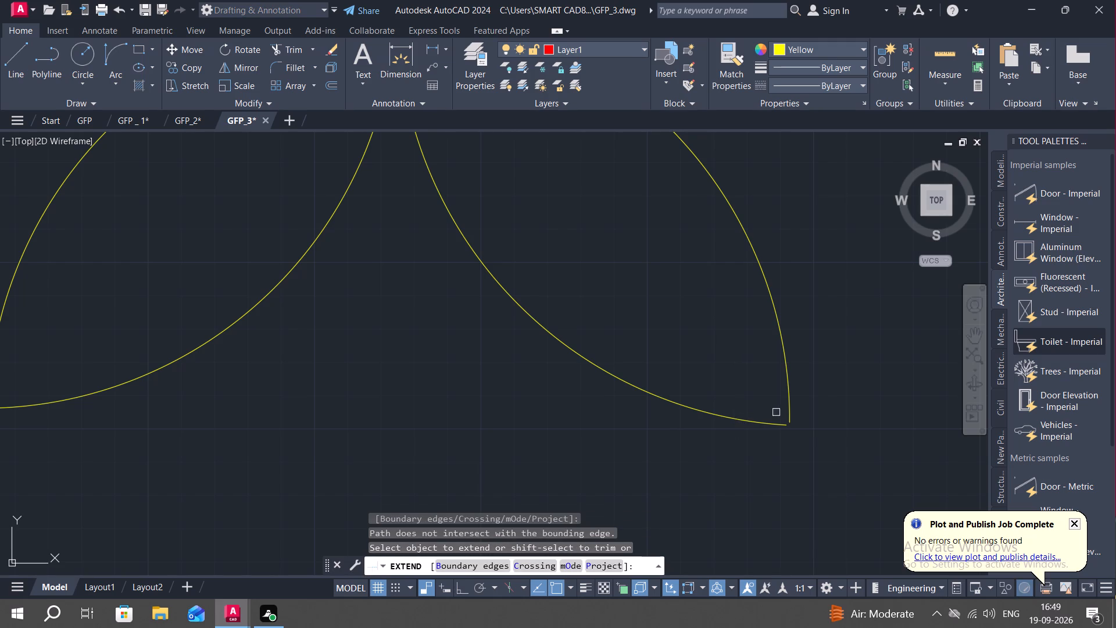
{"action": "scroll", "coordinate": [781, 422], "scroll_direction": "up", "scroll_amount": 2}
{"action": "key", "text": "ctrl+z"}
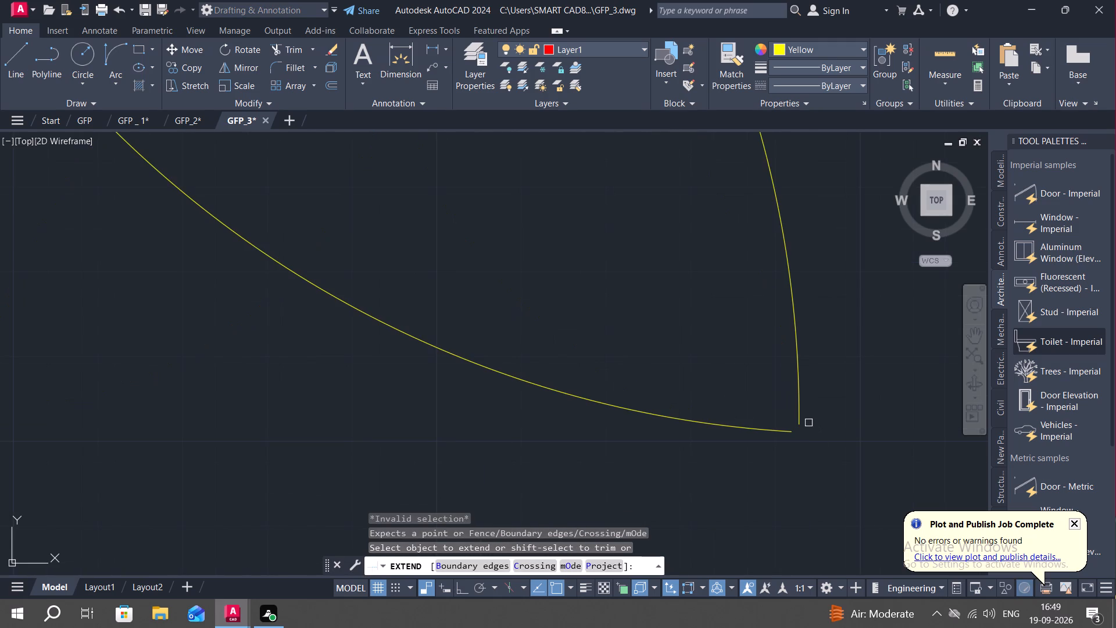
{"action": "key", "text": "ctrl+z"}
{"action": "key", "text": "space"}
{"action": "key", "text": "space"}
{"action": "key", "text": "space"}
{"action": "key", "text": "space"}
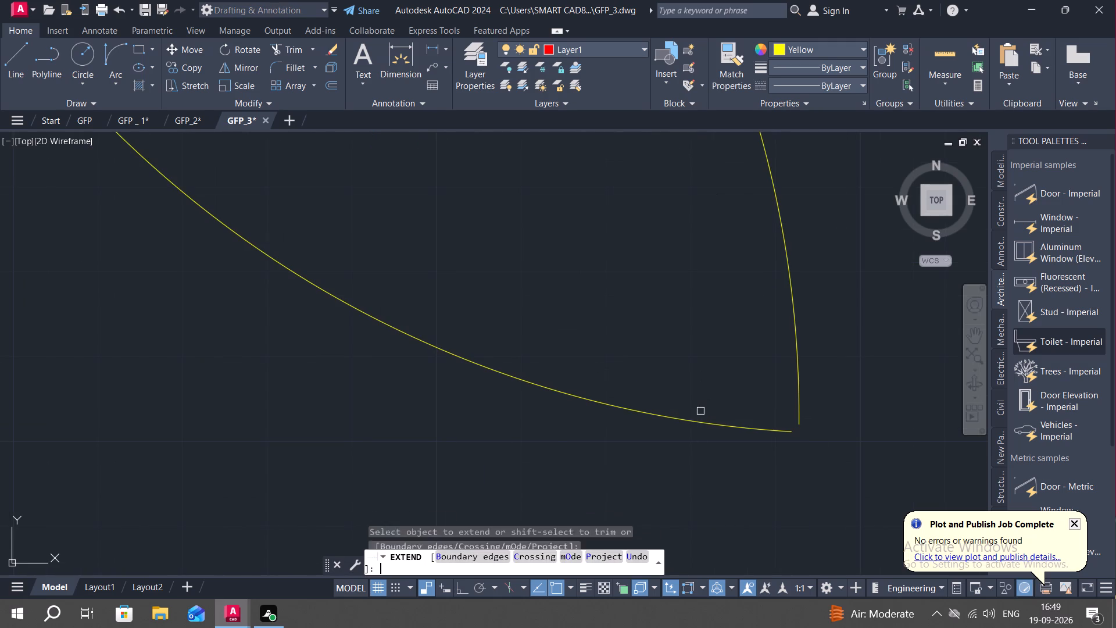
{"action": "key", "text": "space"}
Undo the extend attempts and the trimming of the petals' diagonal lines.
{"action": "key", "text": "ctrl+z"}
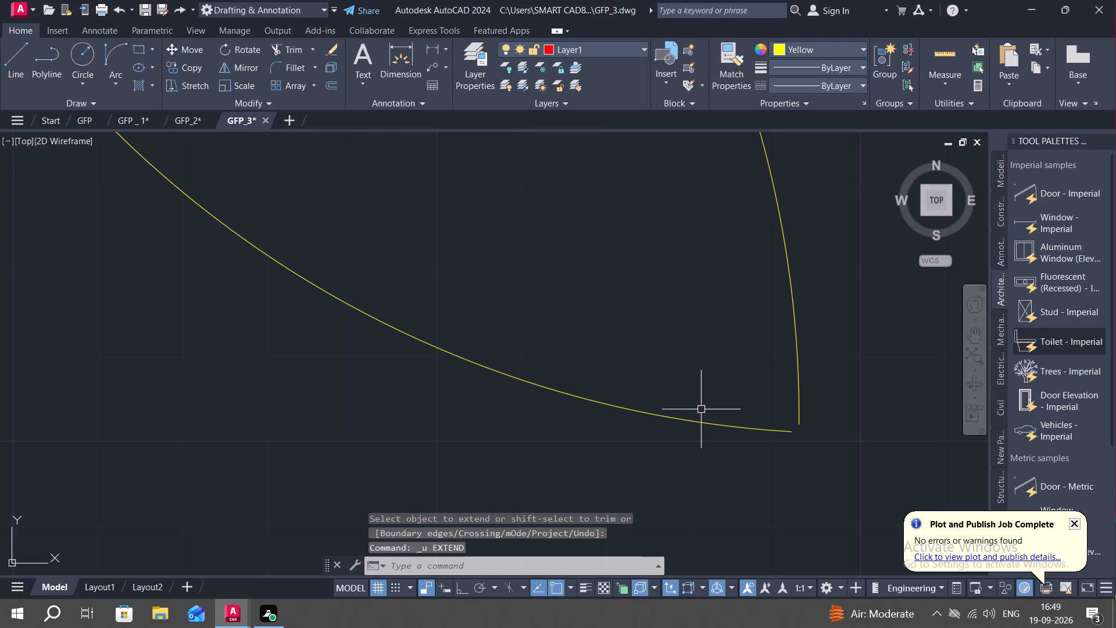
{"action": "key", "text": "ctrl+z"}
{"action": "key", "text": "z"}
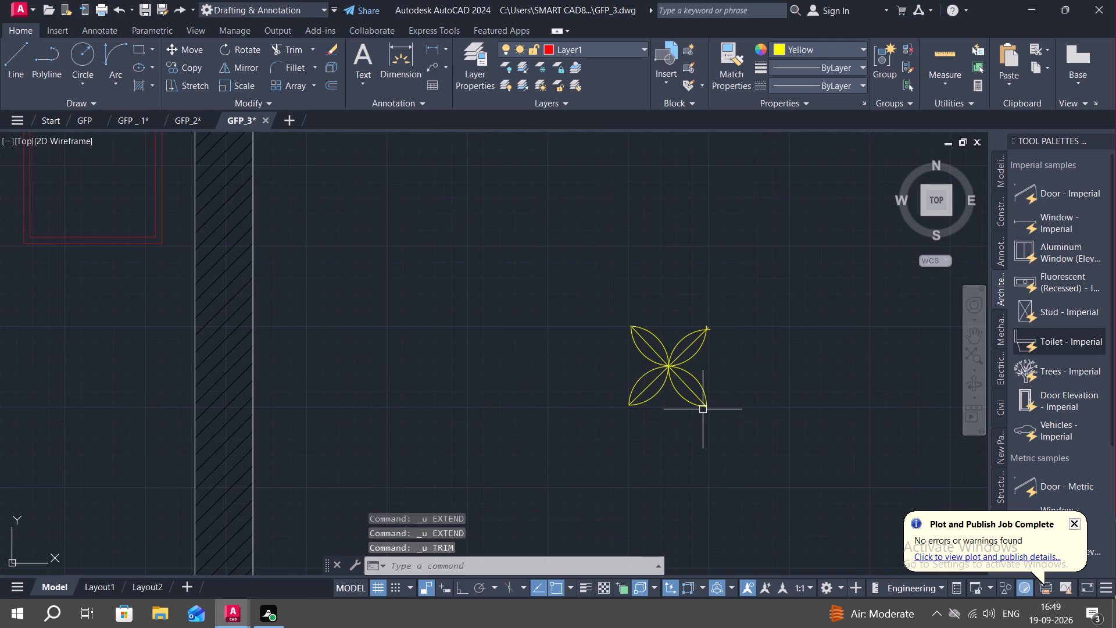
Draw a short line outward from the lower-right diagonal's end, continuing past the petal's tip.
{"action": "scroll", "coordinate": [703, 409], "scroll_direction": "up", "scroll_amount": 6}
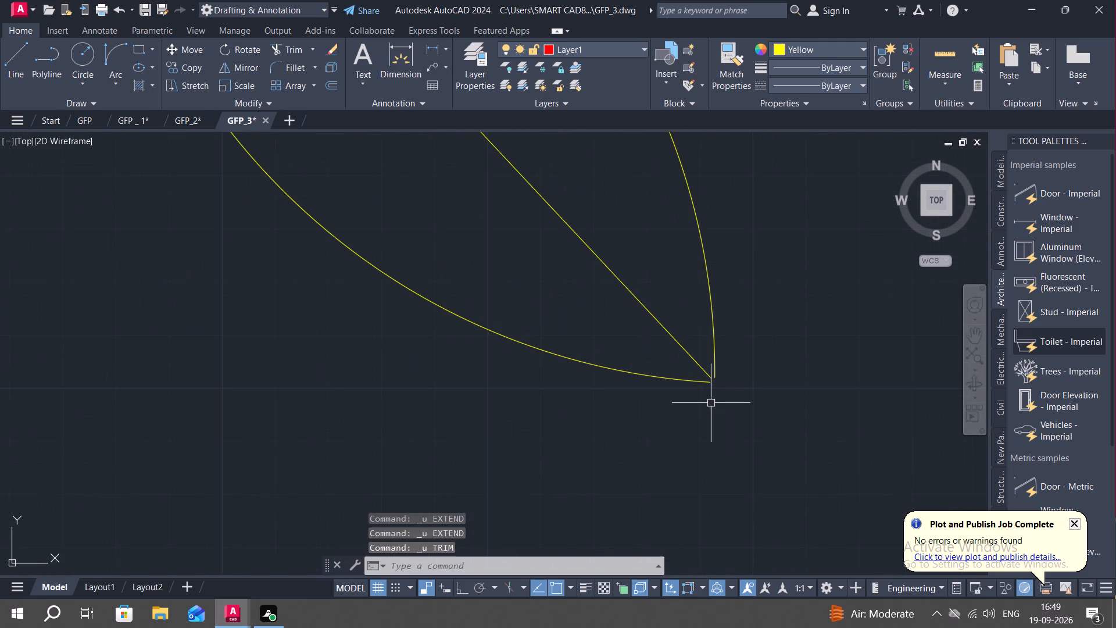
{"action": "scroll", "coordinate": [725, 402], "scroll_direction": "up", "scroll_amount": 2}
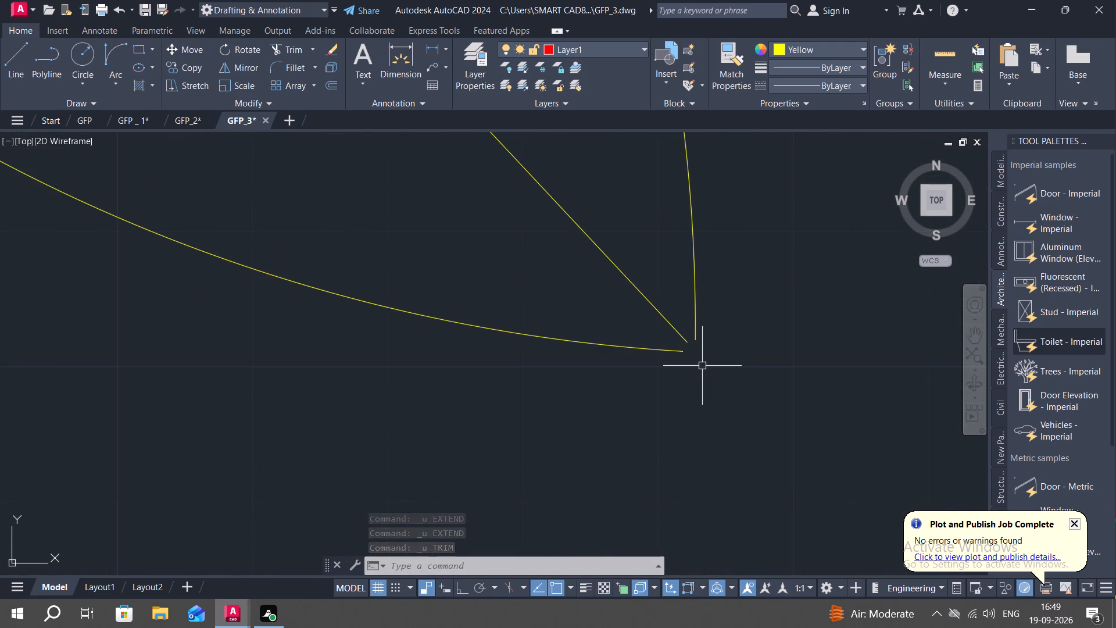
{"action": "key", "text": "l"}
{"action": "key", "text": "space"}
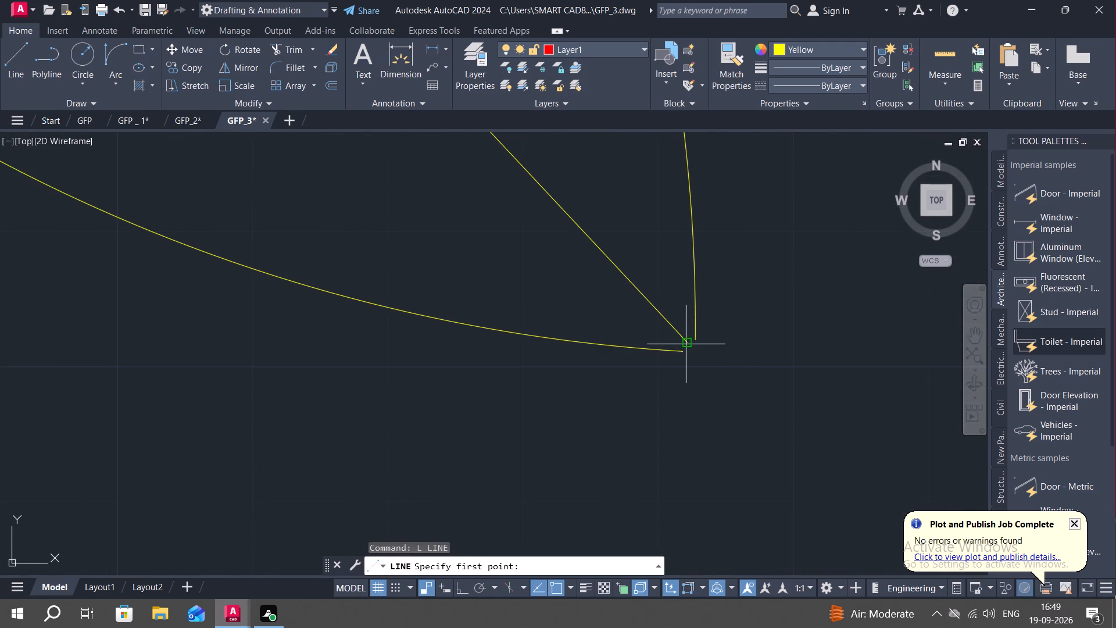
{"action": "left_click", "coordinate": [686, 344]}
{"action": "left_click", "coordinate": [752, 416]}
{"action": "key", "text": "Escape"}
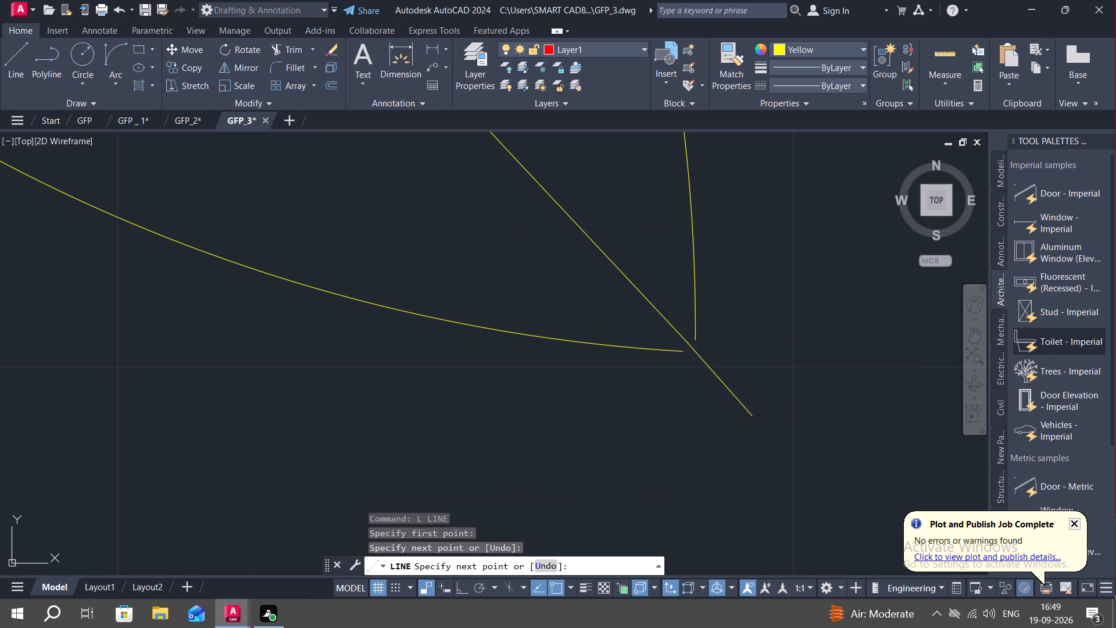
Extend both arcs of the lower-right petal to the short line at its tip.
{"action": "type", "text": "EX"}
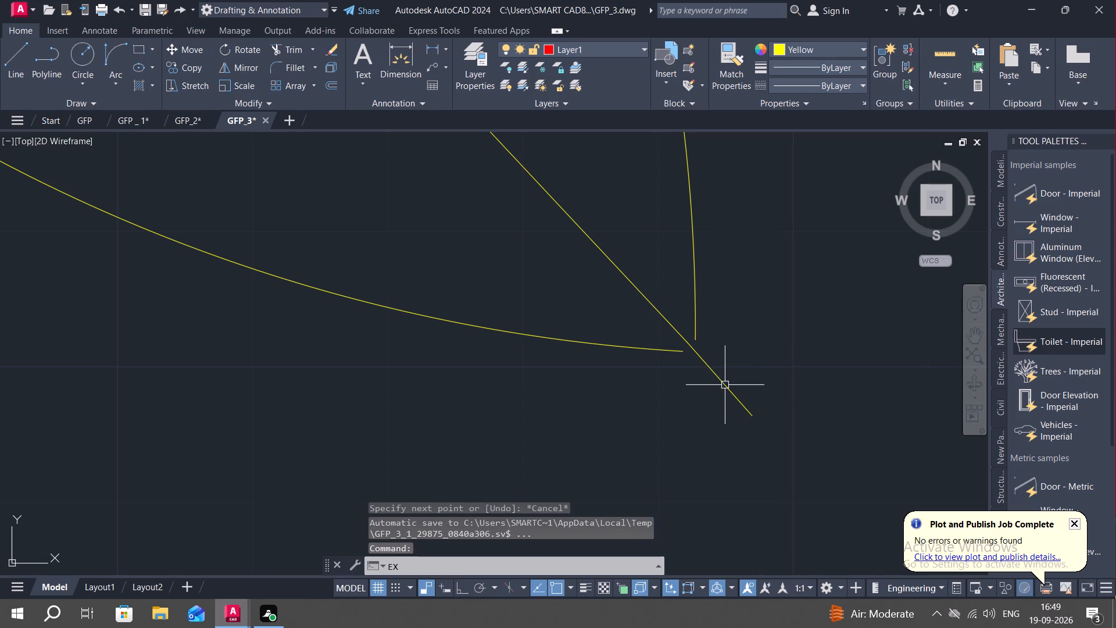
{"action": "key", "text": "space"}
{"action": "left_click", "coordinate": [675, 352]}
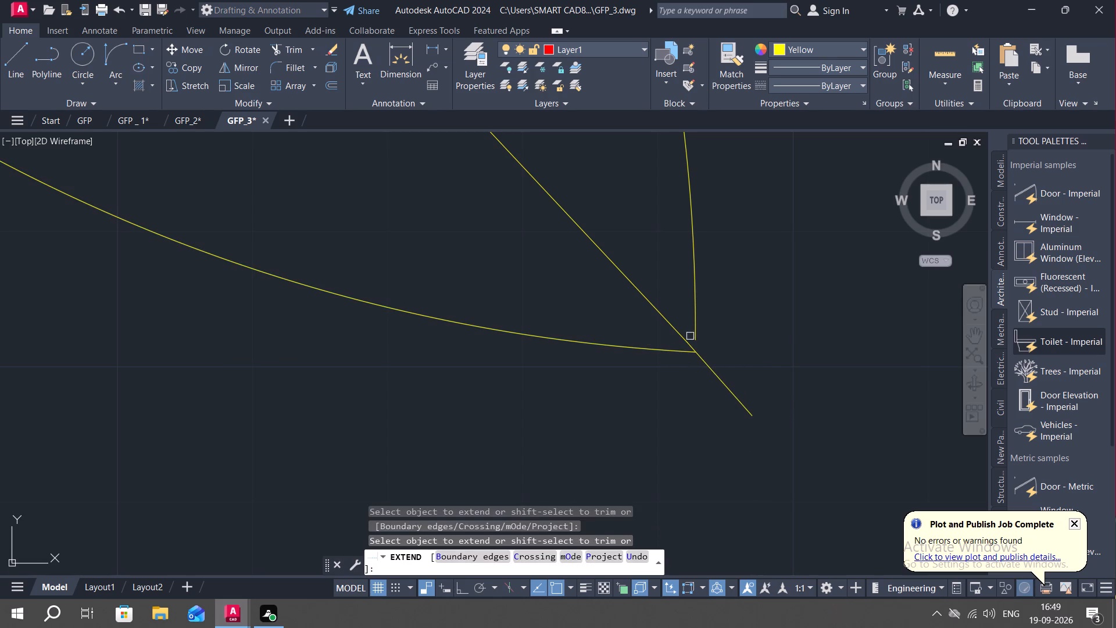
{"action": "left_click", "coordinate": [694, 329]}
{"action": "key", "text": "Escape"}
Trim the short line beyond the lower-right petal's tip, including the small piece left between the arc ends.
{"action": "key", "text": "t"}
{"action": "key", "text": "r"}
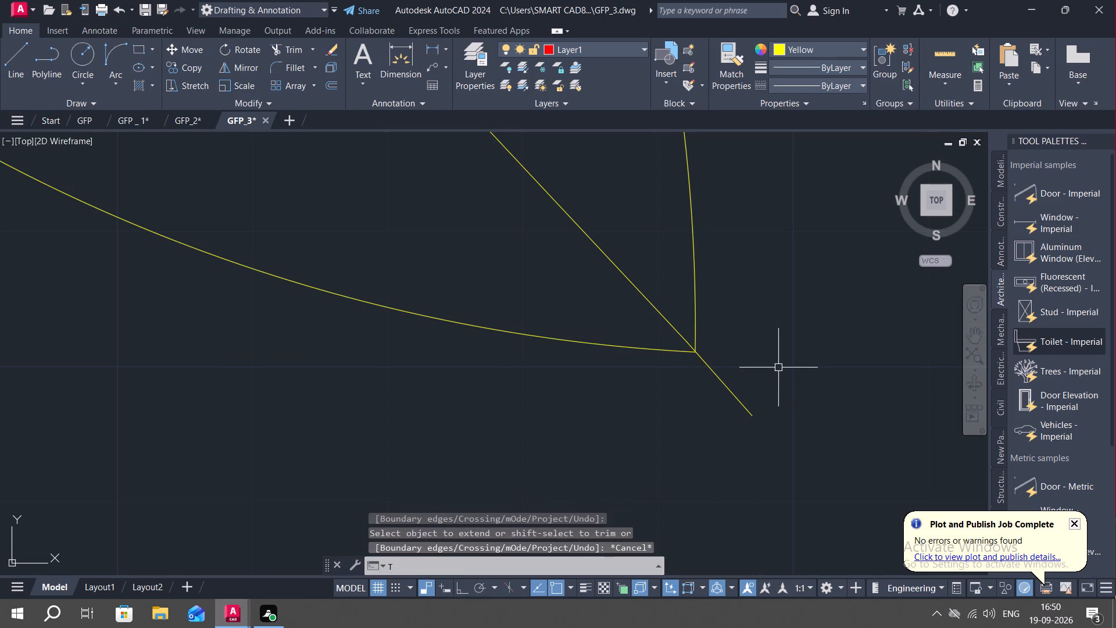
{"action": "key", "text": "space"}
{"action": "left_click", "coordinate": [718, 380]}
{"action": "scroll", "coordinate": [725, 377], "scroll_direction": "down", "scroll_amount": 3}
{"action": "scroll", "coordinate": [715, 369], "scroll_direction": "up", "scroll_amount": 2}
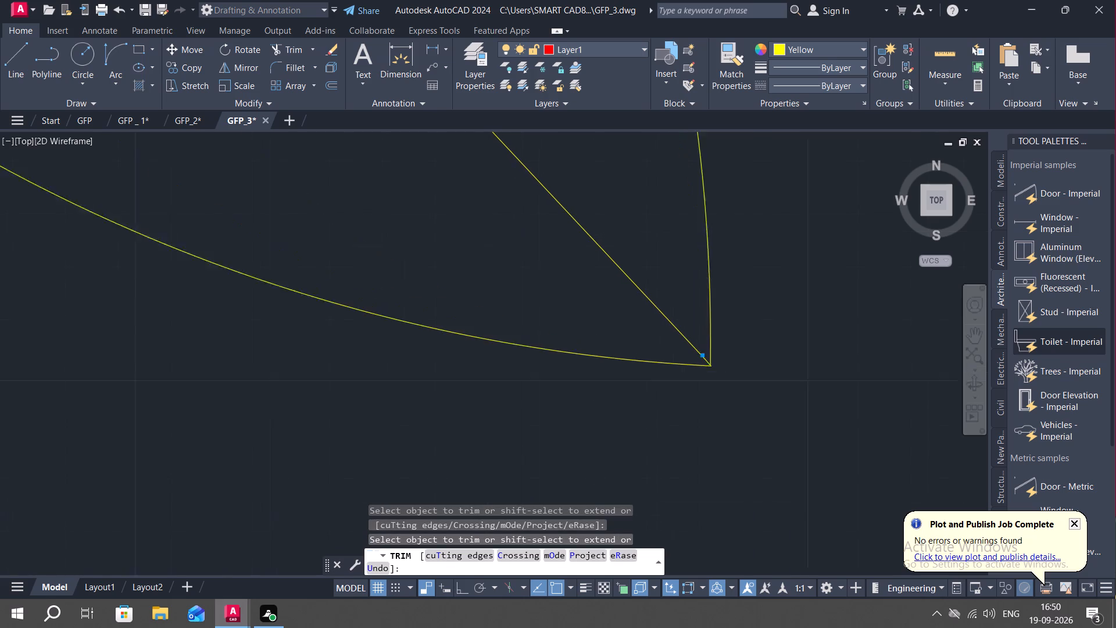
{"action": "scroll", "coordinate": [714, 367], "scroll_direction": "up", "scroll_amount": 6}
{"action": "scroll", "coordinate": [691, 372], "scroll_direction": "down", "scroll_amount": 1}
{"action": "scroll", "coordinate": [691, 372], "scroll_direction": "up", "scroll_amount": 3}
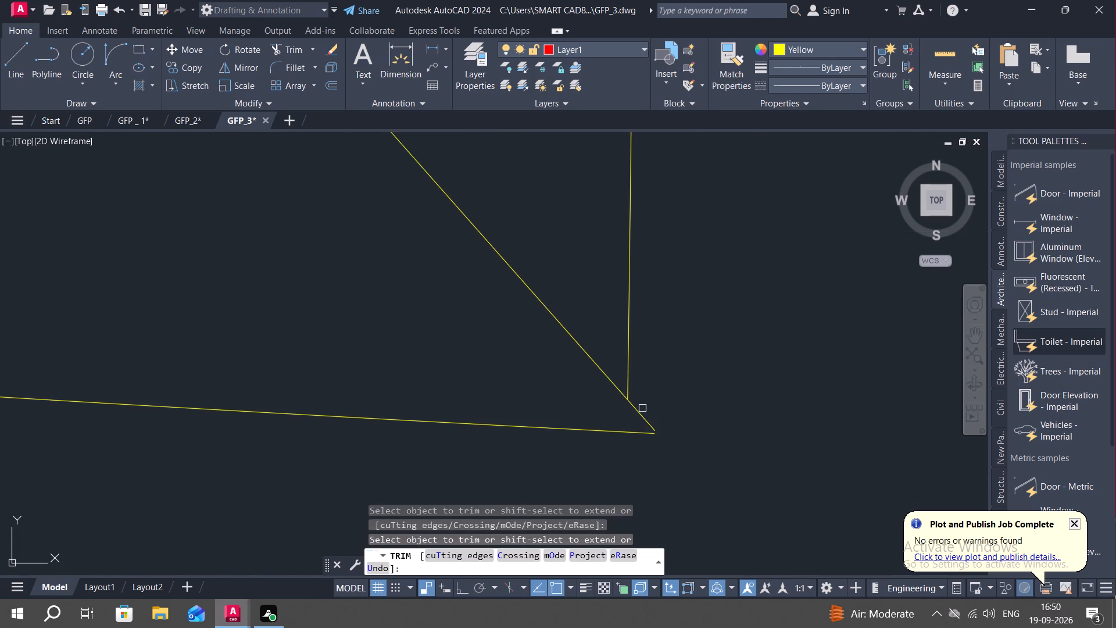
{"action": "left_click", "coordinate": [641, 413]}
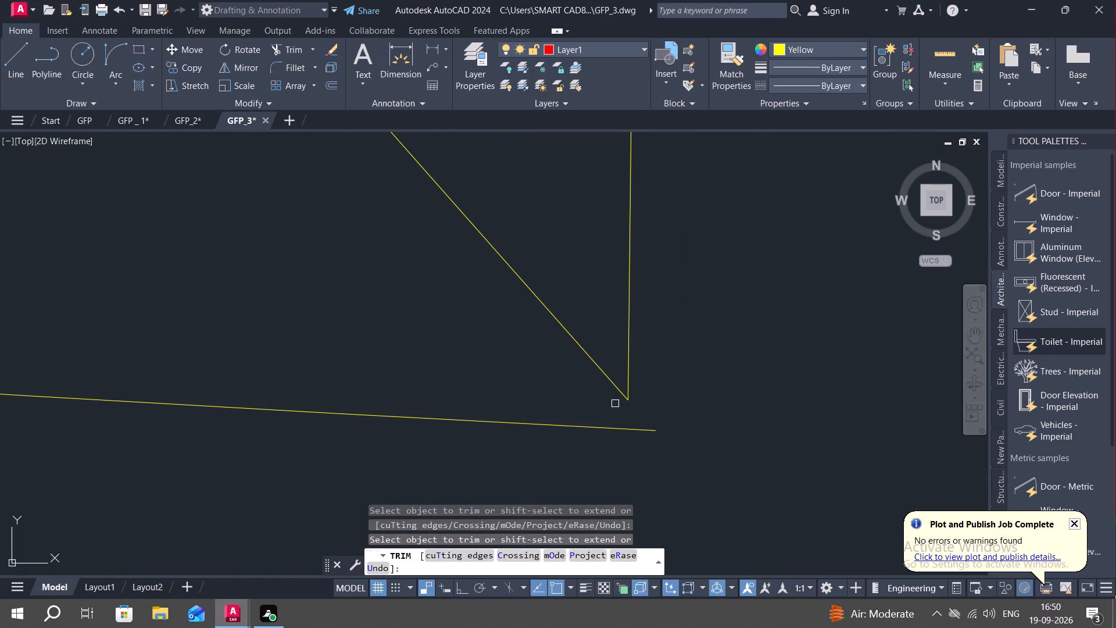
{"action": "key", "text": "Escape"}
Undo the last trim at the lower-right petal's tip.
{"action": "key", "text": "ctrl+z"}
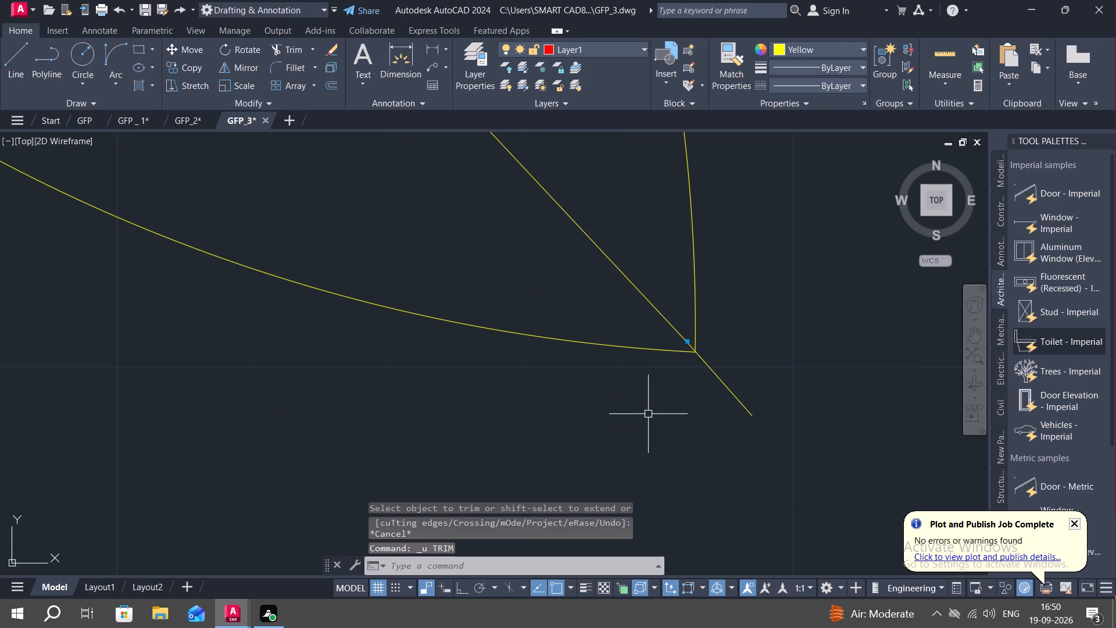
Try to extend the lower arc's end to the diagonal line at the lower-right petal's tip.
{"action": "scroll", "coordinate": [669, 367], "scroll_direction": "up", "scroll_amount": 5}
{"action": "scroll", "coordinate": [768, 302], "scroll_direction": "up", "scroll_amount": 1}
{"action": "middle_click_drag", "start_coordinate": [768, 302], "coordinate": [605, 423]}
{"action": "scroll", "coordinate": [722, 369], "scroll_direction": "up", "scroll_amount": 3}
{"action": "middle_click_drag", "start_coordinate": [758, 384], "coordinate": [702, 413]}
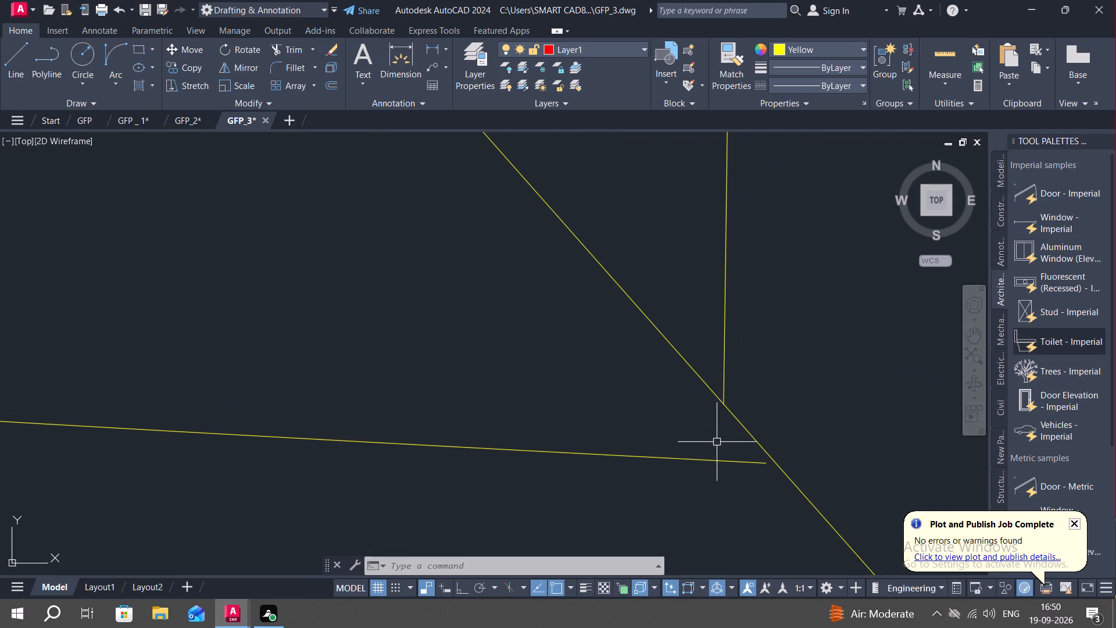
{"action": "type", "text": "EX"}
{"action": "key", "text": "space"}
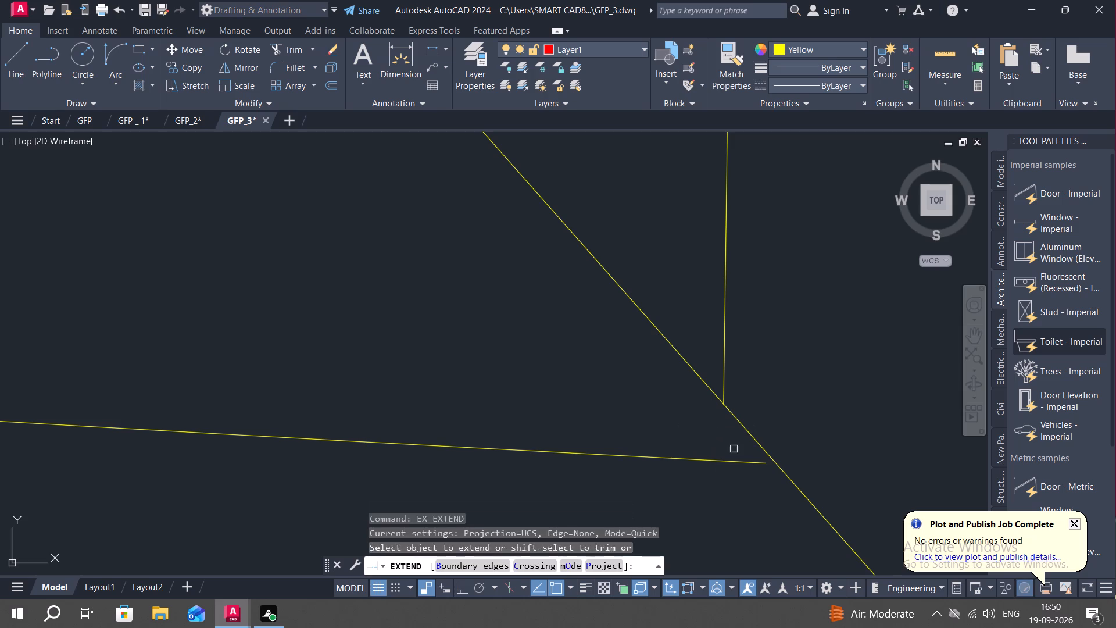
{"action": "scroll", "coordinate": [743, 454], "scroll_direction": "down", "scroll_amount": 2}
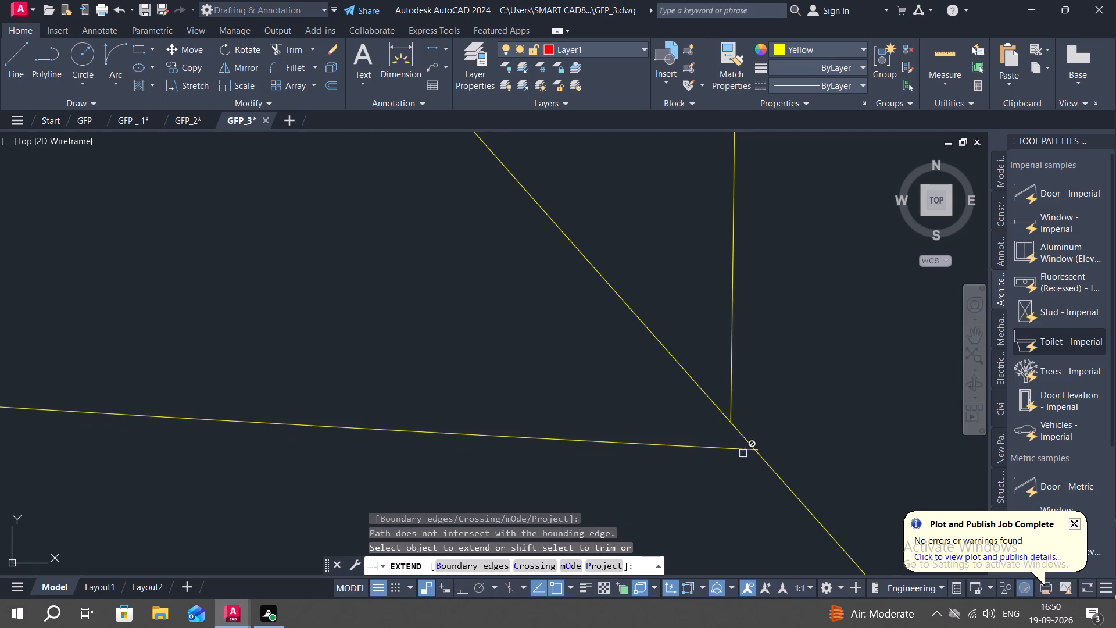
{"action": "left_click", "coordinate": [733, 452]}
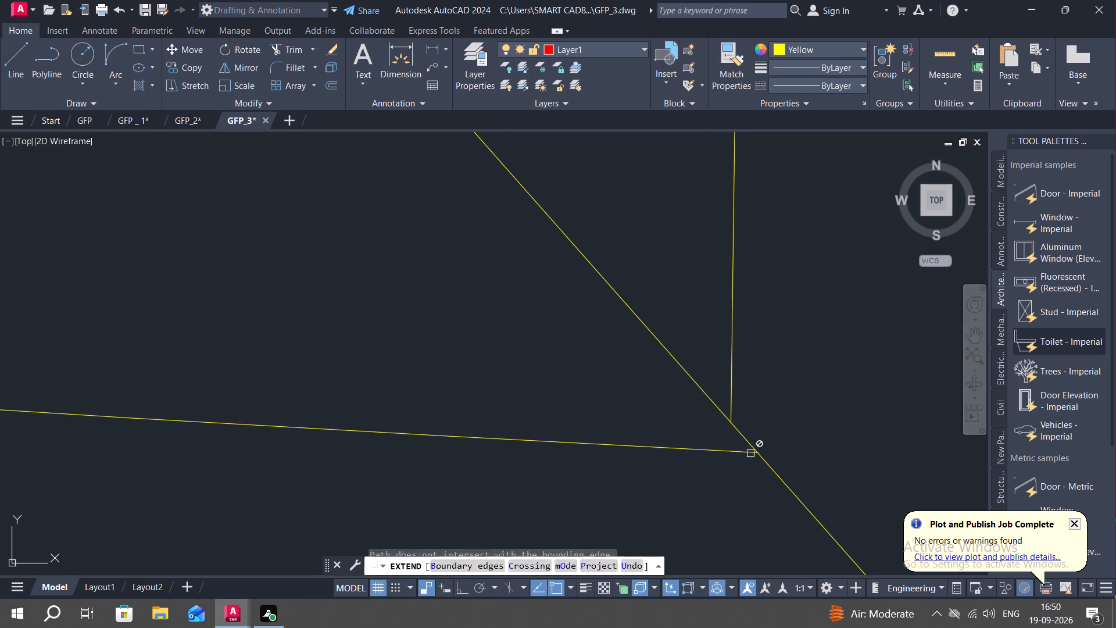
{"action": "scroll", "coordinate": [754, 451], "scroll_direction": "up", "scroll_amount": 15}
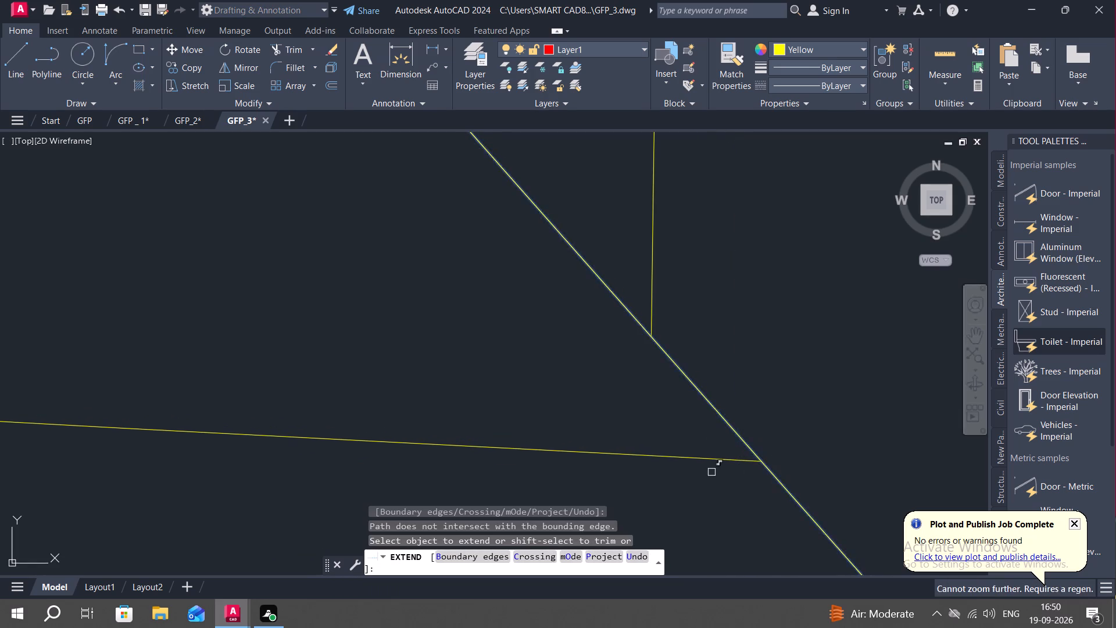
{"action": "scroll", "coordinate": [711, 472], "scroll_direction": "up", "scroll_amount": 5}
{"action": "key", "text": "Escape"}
Erase the outer right-hand arc of the lower-right petal, keeping its lower arc and diagonal.
{"action": "scroll", "coordinate": [758, 468], "scroll_direction": "up", "scroll_amount": 7}
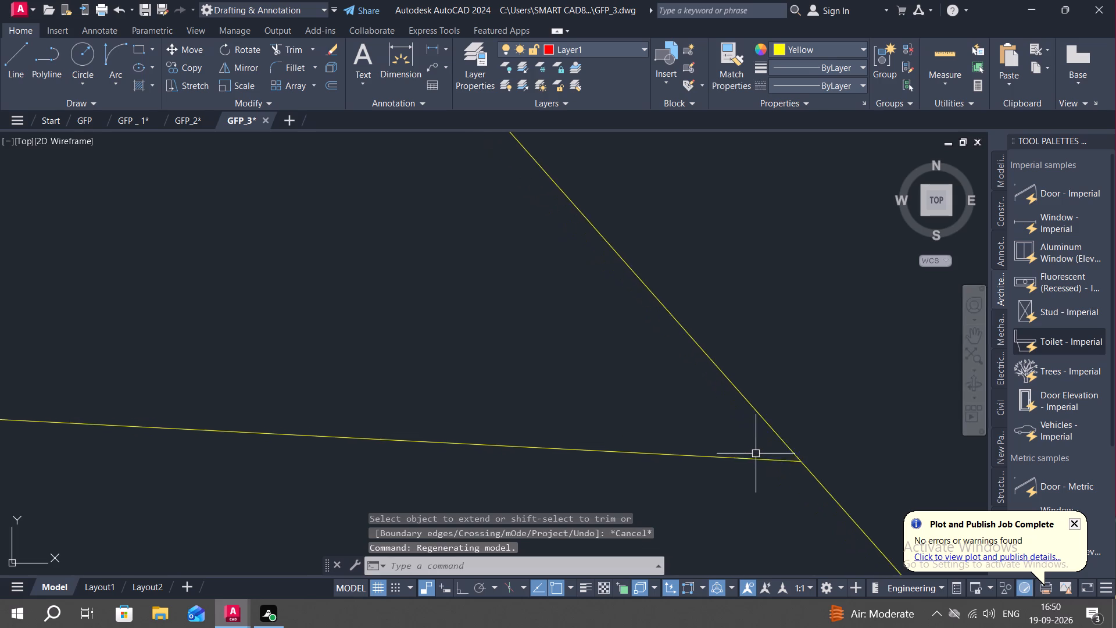
{"action": "scroll", "coordinate": [756, 454], "scroll_direction": "up", "scroll_amount": 2}
{"action": "scroll", "coordinate": [745, 455], "scroll_direction": "down", "scroll_amount": 3}
{"action": "scroll", "coordinate": [660, 452], "scroll_direction": "down", "scroll_amount": 6}
{"action": "scroll", "coordinate": [572, 420], "scroll_direction": "down", "scroll_amount": 2}
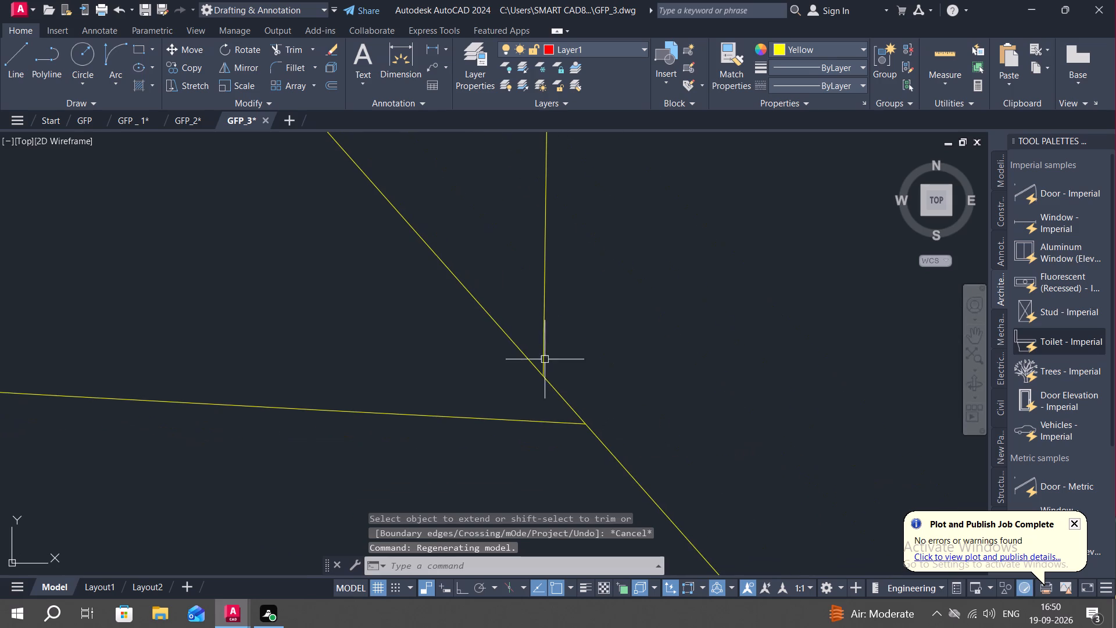
{"action": "scroll", "coordinate": [542, 327], "scroll_direction": "down", "scroll_amount": 1}
{"action": "left_click", "coordinate": [542, 327]}
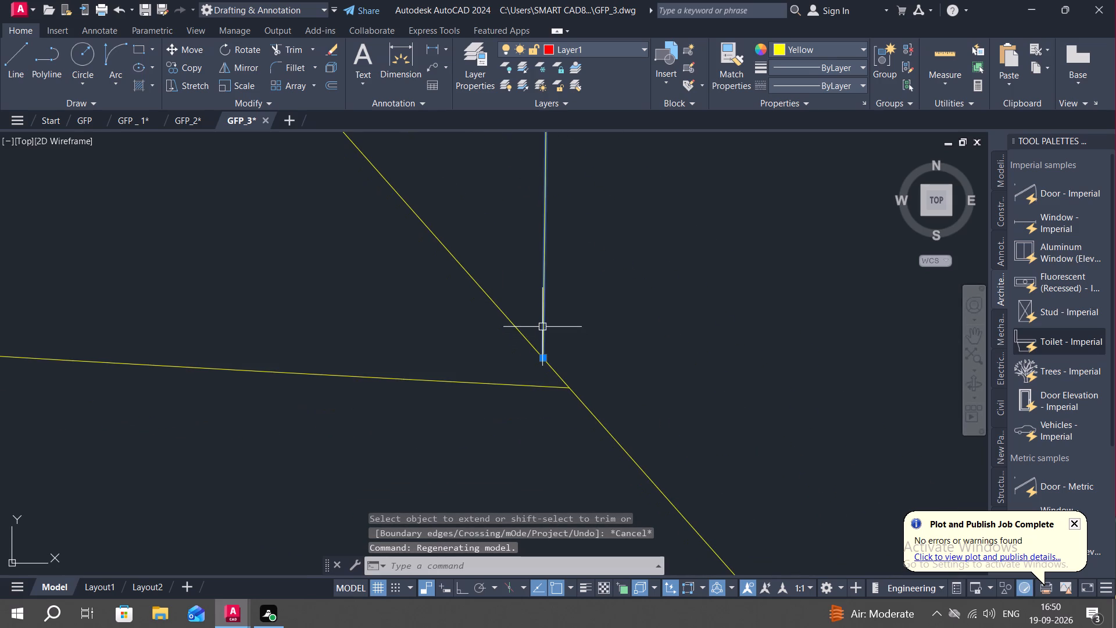
{"action": "key", "text": "Delete"}
{"action": "scroll", "coordinate": [542, 324], "scroll_direction": "down", "scroll_amount": 7}
{"action": "scroll", "coordinate": [568, 320], "scroll_direction": "up", "scroll_amount": 1}
{"action": "scroll", "coordinate": [569, 320], "scroll_direction": "down", "scroll_amount": 10}
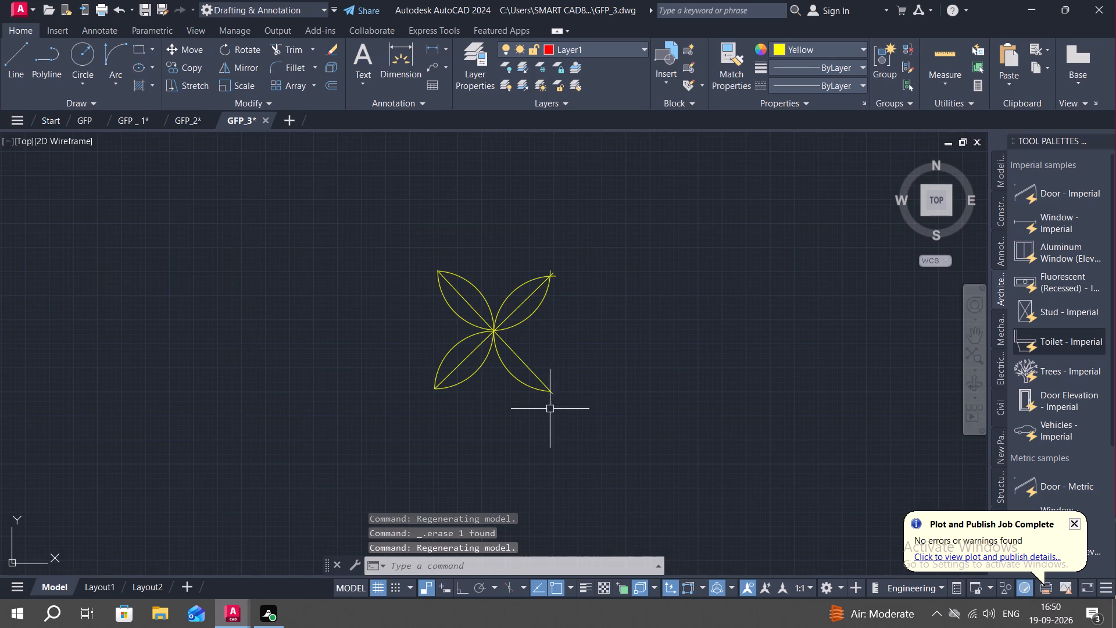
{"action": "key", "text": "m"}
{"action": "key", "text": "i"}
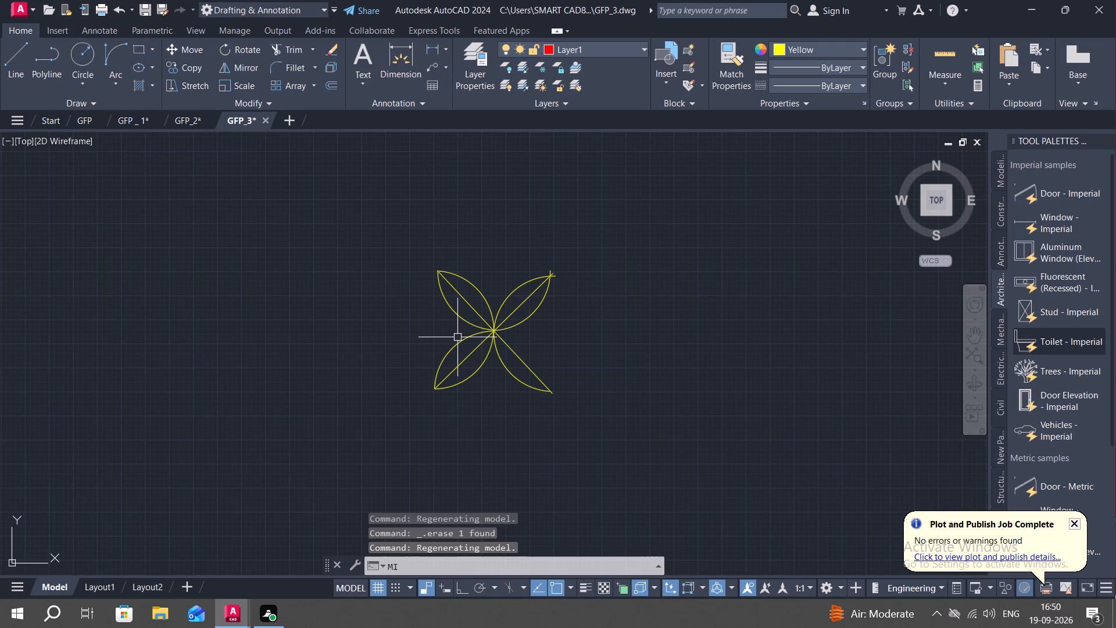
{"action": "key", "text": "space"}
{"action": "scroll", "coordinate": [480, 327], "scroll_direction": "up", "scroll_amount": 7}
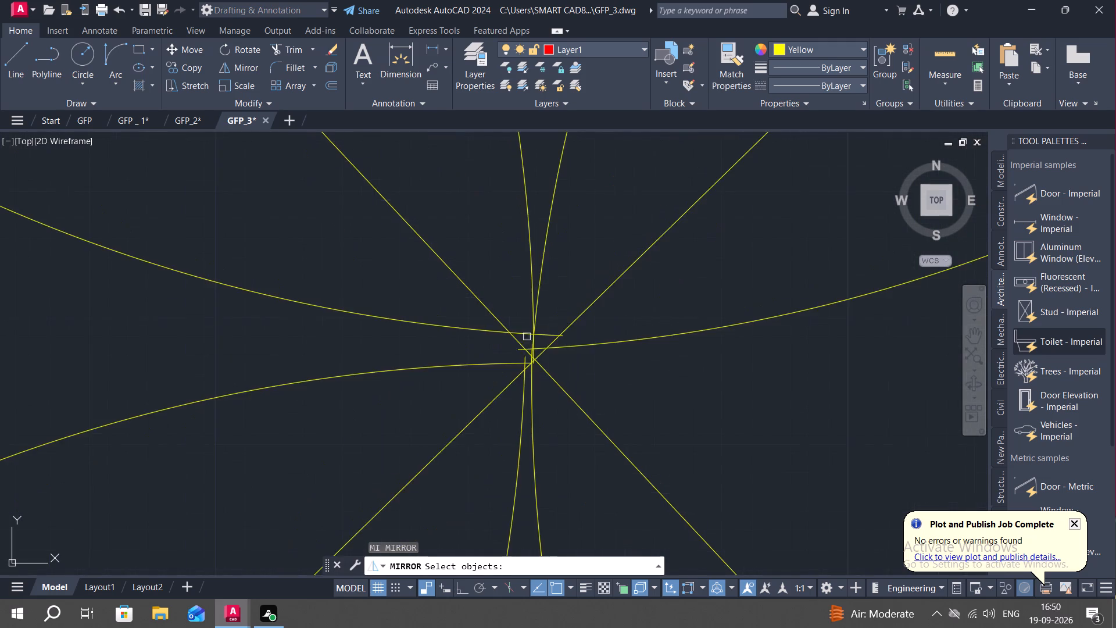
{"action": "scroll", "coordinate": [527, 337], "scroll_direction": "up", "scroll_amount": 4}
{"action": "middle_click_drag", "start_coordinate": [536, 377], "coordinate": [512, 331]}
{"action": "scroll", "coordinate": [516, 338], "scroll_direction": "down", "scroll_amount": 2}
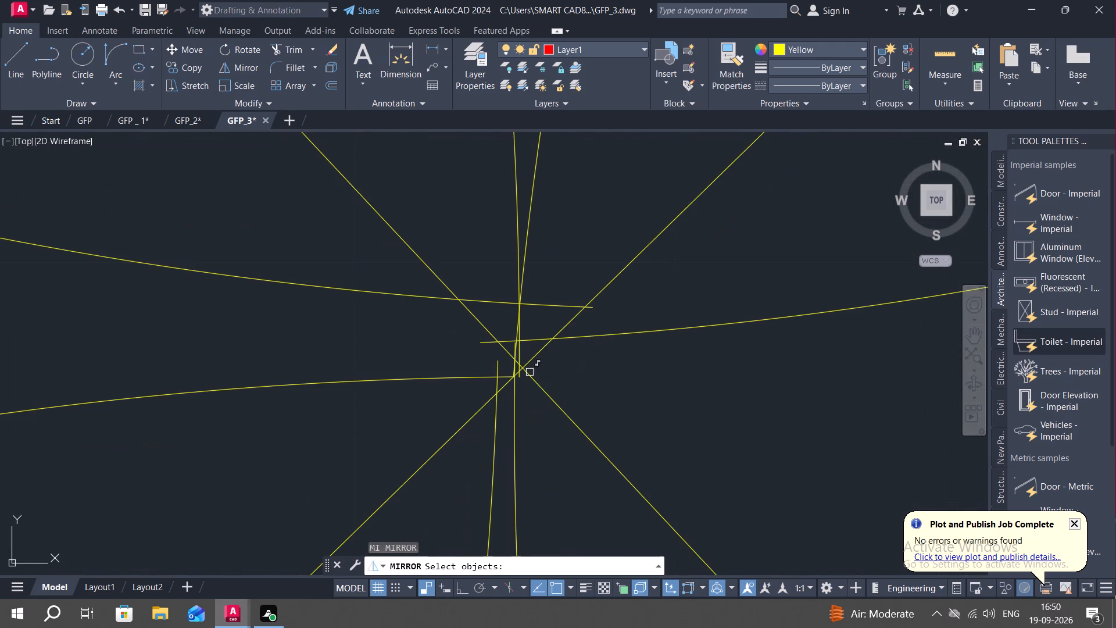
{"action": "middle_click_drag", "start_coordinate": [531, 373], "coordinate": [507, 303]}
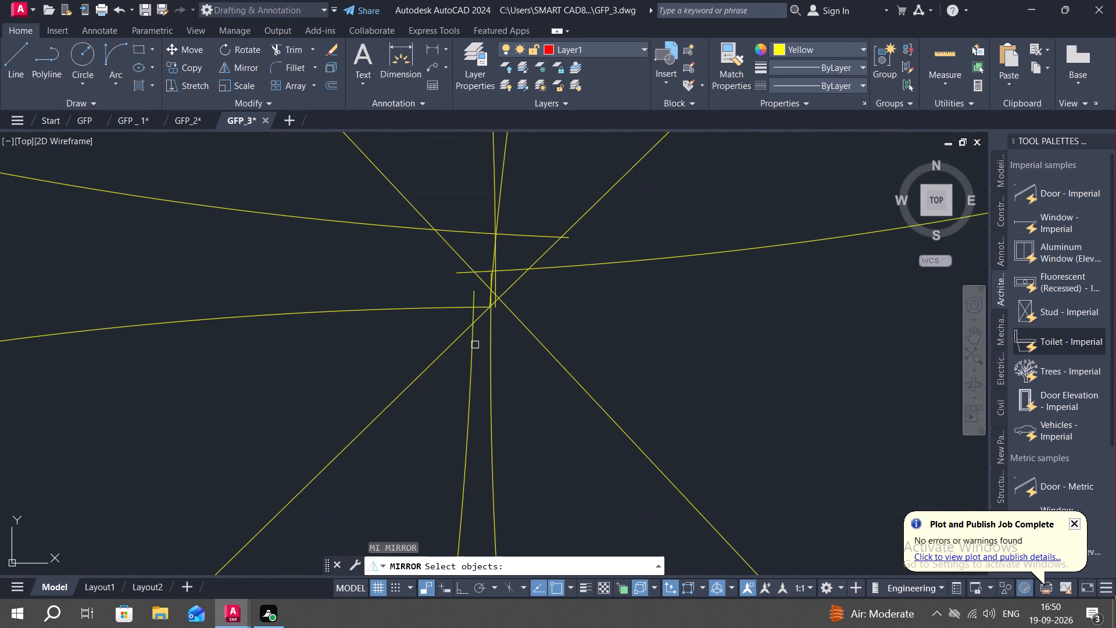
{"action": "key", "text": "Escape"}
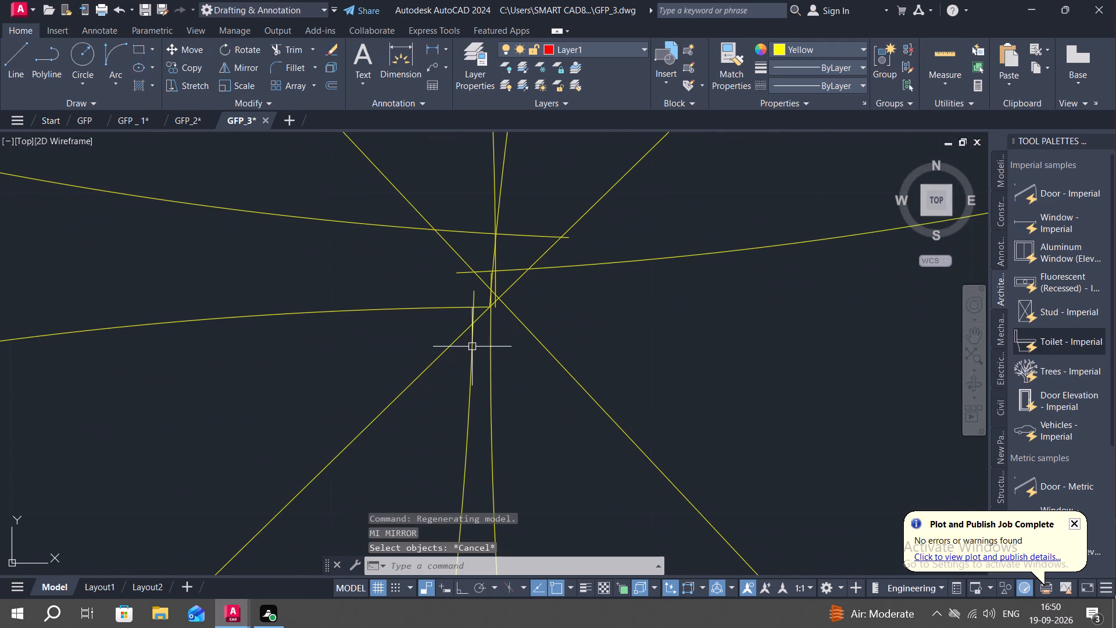
Undo the erase, line and extend edits made at the lower-right petal's tip.
{"action": "key", "text": "ctrl+z"}
{"action": "key", "text": "ctrl+z"}
{"action": "key", "text": "ctrl+z"}
{"action": "key", "text": "ctrl+z"}
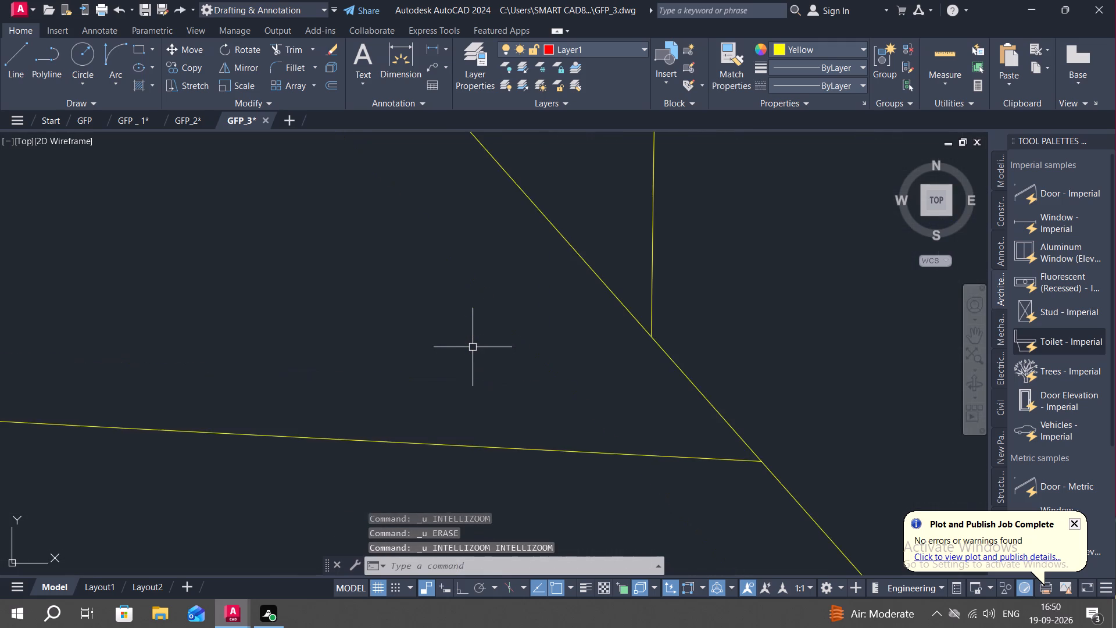
{"action": "scroll", "coordinate": [473, 347], "scroll_direction": "down", "scroll_amount": 3}
{"action": "key", "text": "ctrl+z"}
{"action": "scroll", "coordinate": [498, 353], "scroll_direction": "down", "scroll_amount": 3}
{"action": "key", "text": "ctrl+z"}
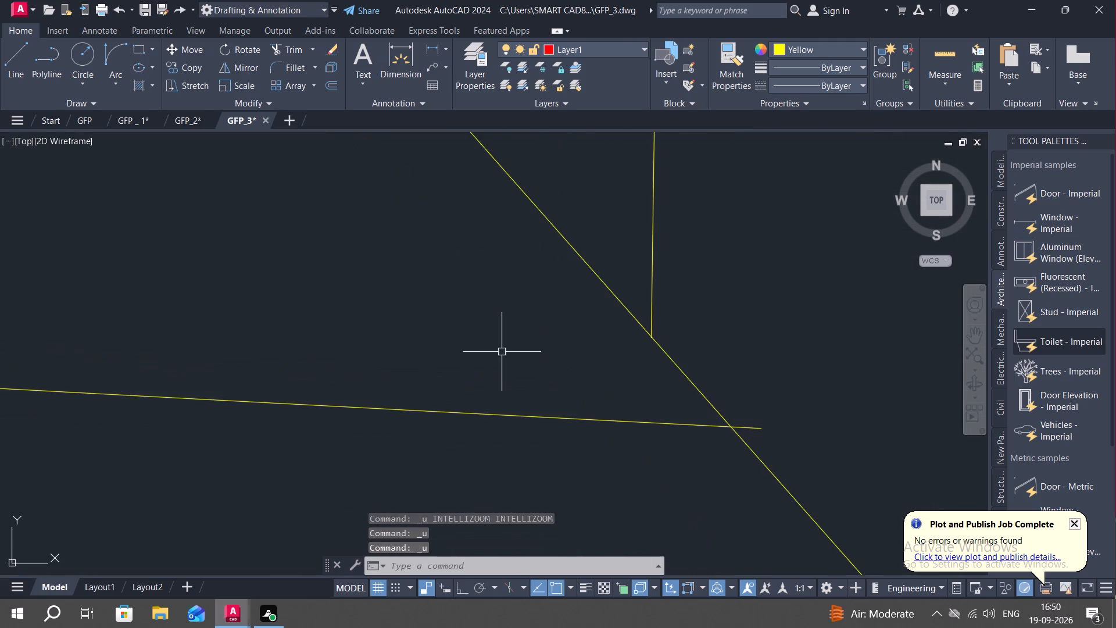
{"action": "key", "text": "ctrl+z"}
{"action": "key", "text": "ctrl+z"}
{"action": "key", "text": "ctrl+z"}
{"action": "key", "text": "ctrl+z"}
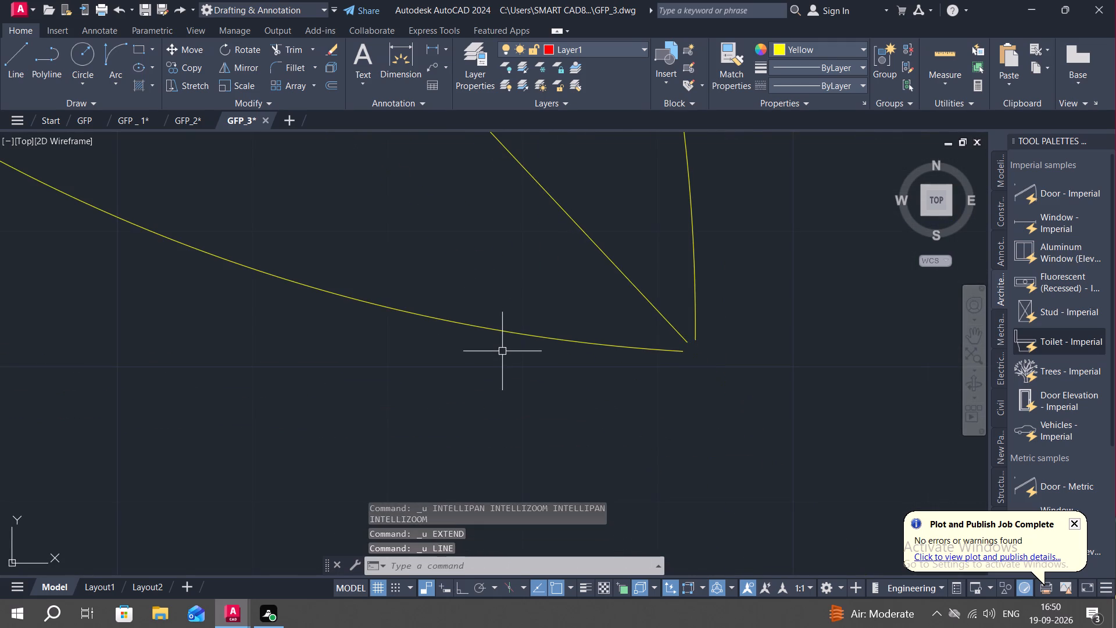
Undo the mirrored second arcs that close the upper-left, upper-right, lower-left and lower-right petals.
{"action": "key", "text": "ctrl+z"}
{"action": "key", "text": "ctrl+z"}
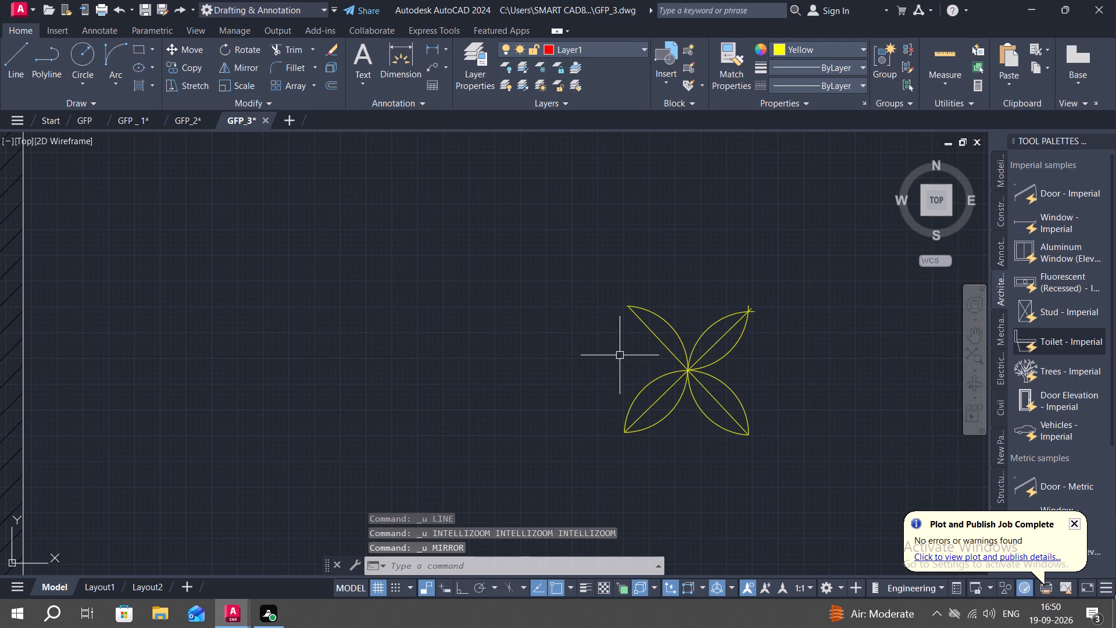
{"action": "key", "text": "ctrl+z"}
{"action": "scroll", "coordinate": [691, 374], "scroll_direction": "up", "scroll_amount": 7}
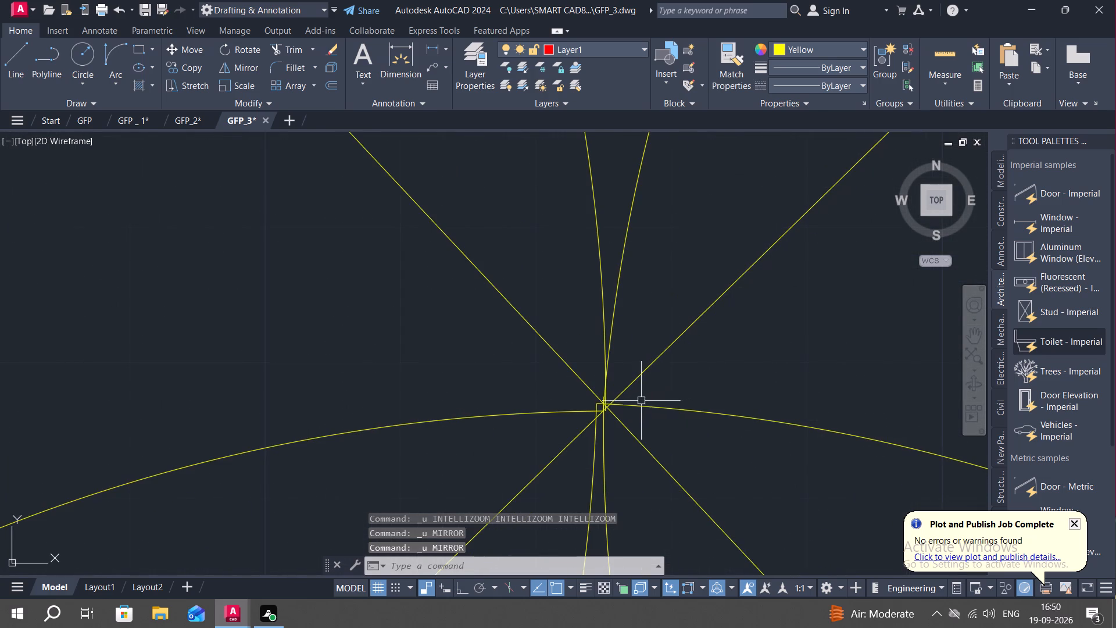
{"action": "scroll", "coordinate": [599, 407], "scroll_direction": "up", "scroll_amount": 4}
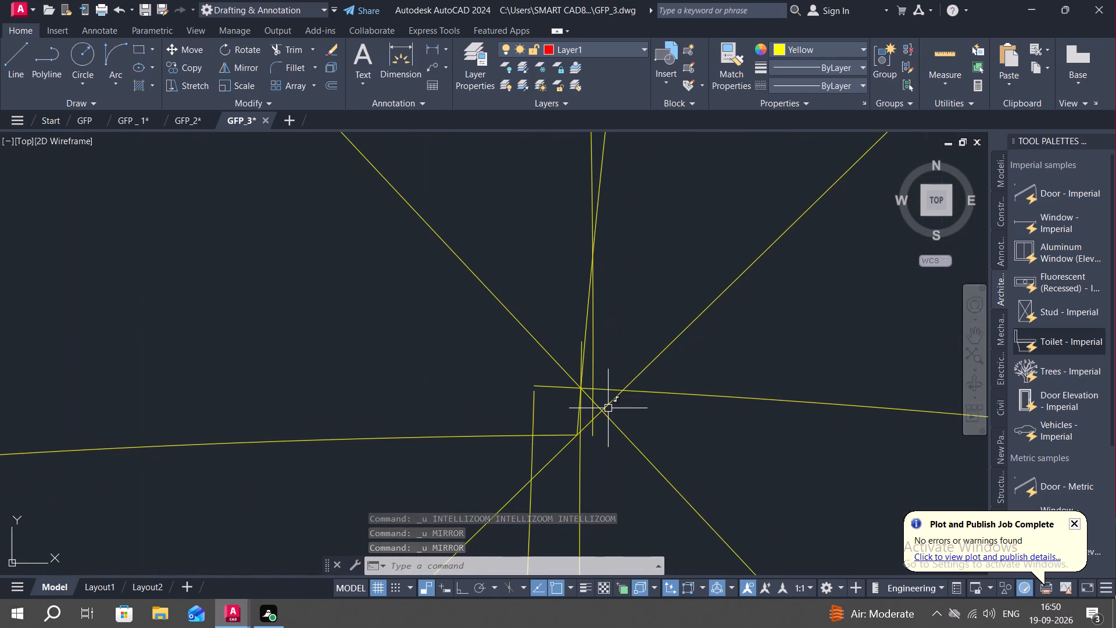
{"action": "key", "text": "ctrl+z"}
{"action": "key", "text": "ctrl+z"}
{"action": "key", "text": "z"}
{"action": "key", "text": "ctrl+z"}
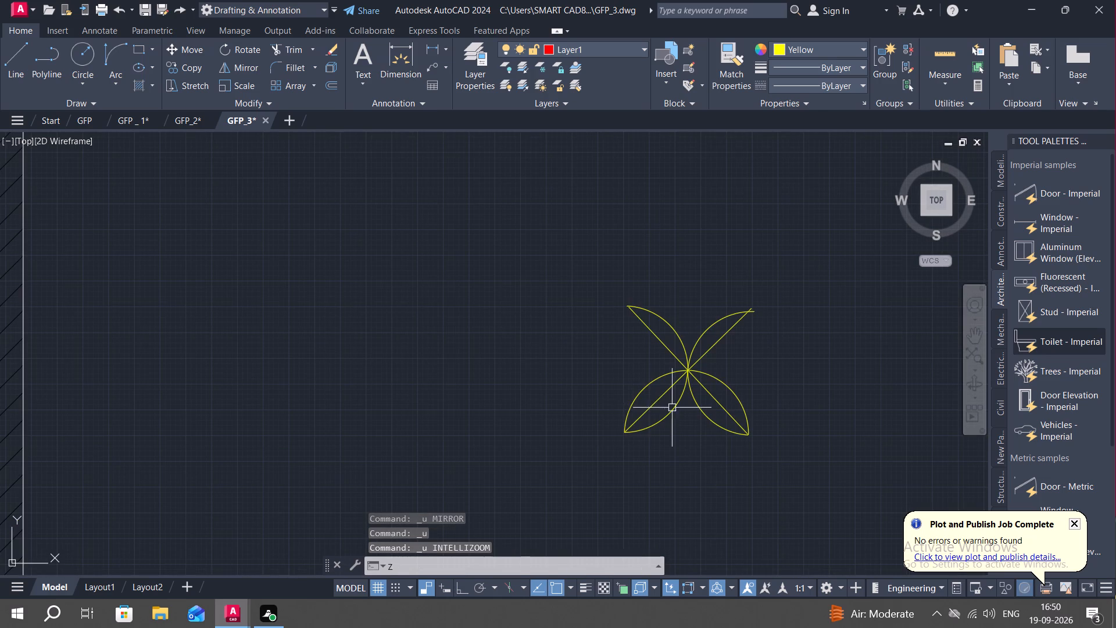
{"action": "key", "text": "ctrl+z"}
{"action": "key", "text": "ctrl+z"}
{"action": "key", "text": "z"}
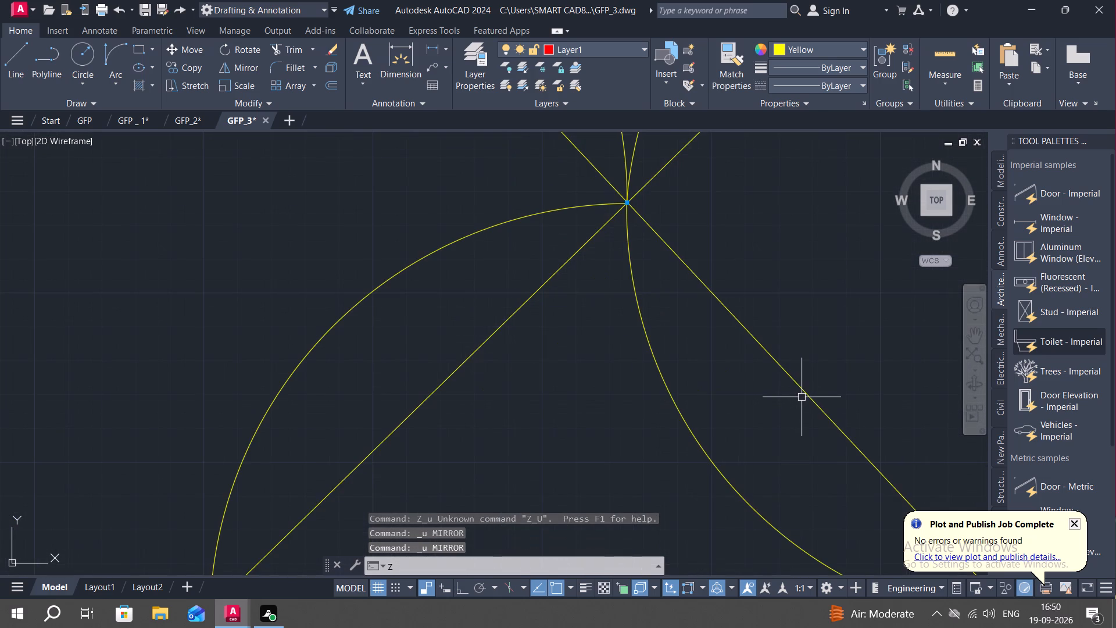
Undo the mirrored single arcs on the lower-right and upper-left diagonals.
{"action": "scroll", "coordinate": [621, 230], "scroll_direction": "up", "scroll_amount": 6}
{"action": "middle_click_drag", "start_coordinate": [627, 220], "coordinate": [600, 483]}
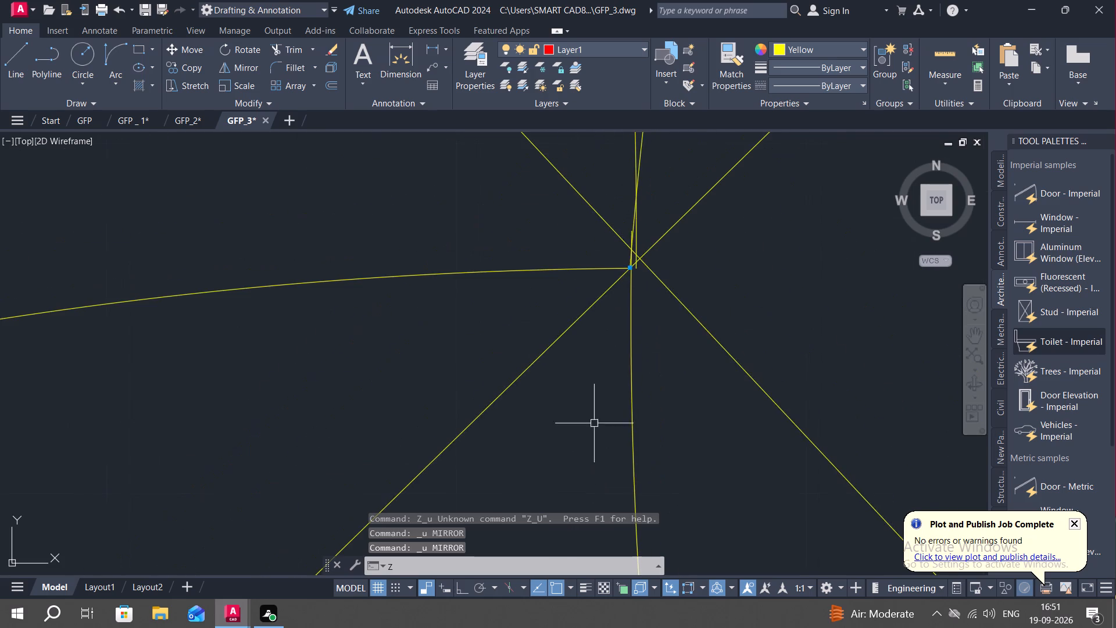
{"action": "scroll", "coordinate": [611, 330], "scroll_direction": "up", "scroll_amount": 2}
{"action": "middle_click_drag", "start_coordinate": [626, 308], "coordinate": [560, 508]}
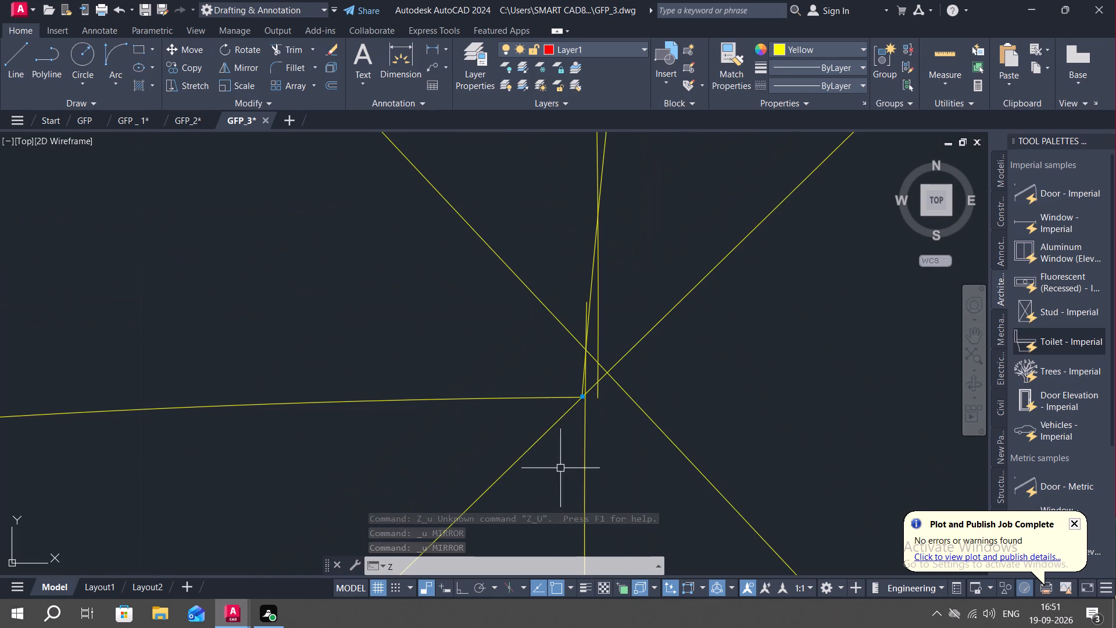
{"action": "key", "text": "ctrl+z"}
{"action": "key", "text": "ctrl+z"}
{"action": "key", "text": "ctrl+z"}
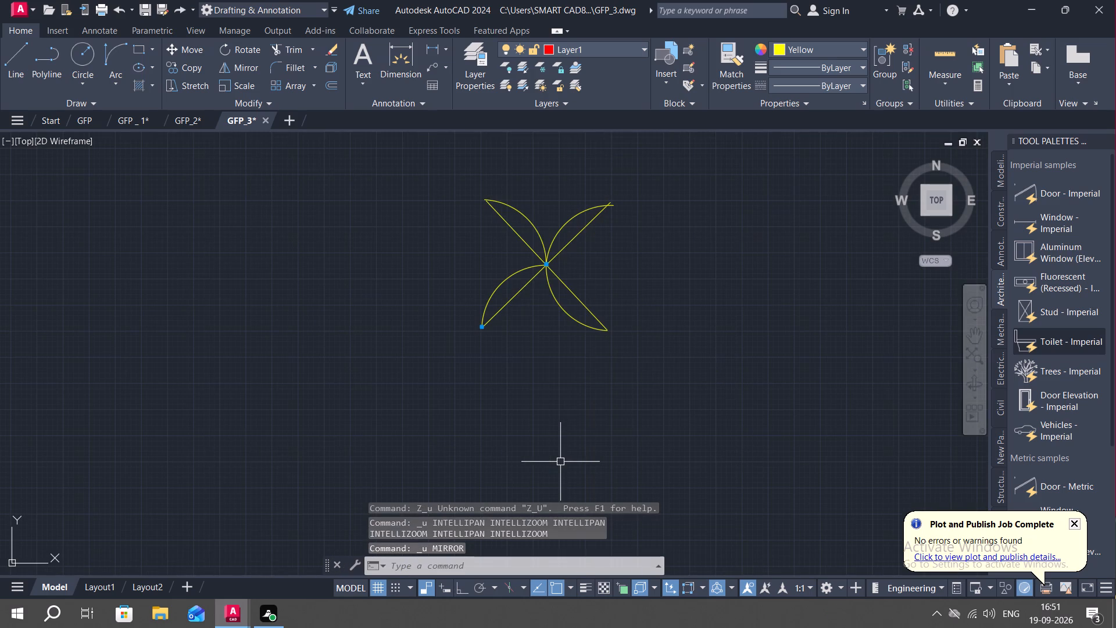
{"action": "key", "text": "ctrl+z"}
{"action": "key", "text": "ctrl+z"}
Undo the mirrored arc on the upper-right diagonal.
{"action": "scroll", "coordinate": [544, 253], "scroll_direction": "up", "scroll_amount": 7}
{"action": "scroll", "coordinate": [550, 362], "scroll_direction": "down", "scroll_amount": 3}
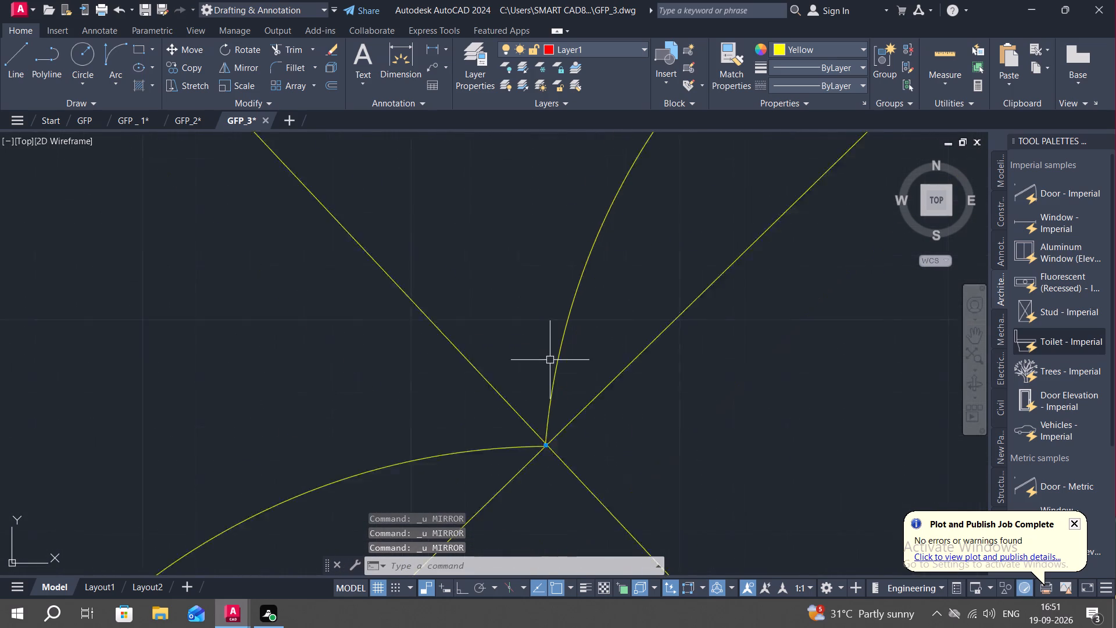
{"action": "middle_click_drag", "start_coordinate": [549, 345], "coordinate": [552, 274]}
{"action": "scroll", "coordinate": [540, 352], "scroll_direction": "up", "scroll_amount": 3}
{"action": "scroll", "coordinate": [582, 323], "scroll_direction": "up", "scroll_amount": 4}
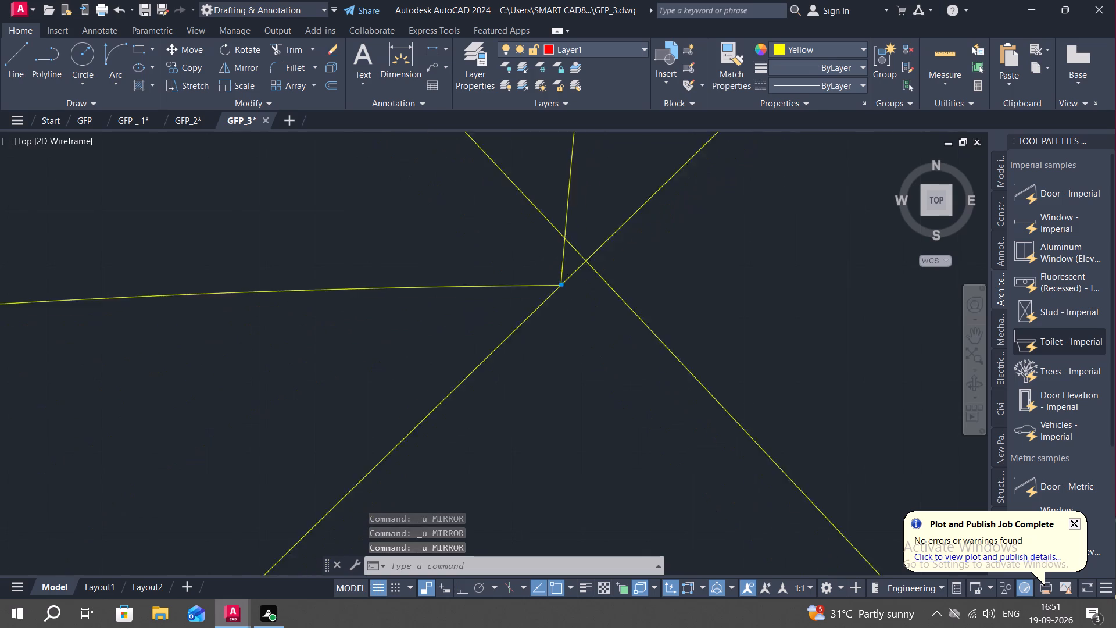
{"action": "scroll", "coordinate": [581, 312], "scroll_direction": "up", "scroll_amount": 1}
{"action": "key", "text": "ctrl+z"}
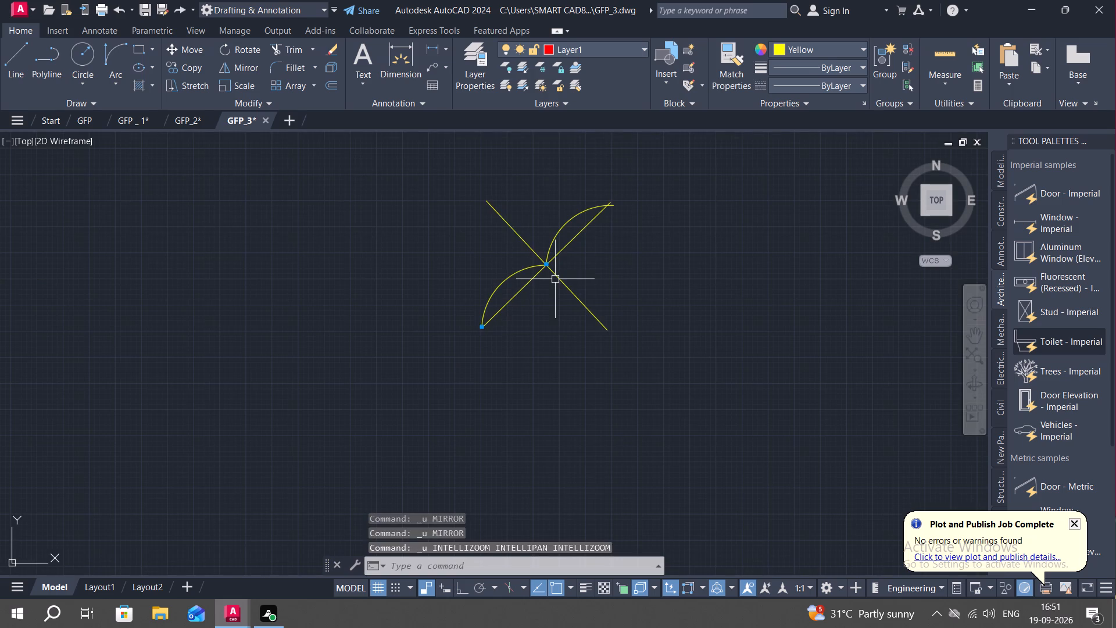
{"action": "scroll", "coordinate": [548, 259], "scroll_direction": "up", "scroll_amount": 6}
{"action": "key", "text": "ctrl+z"}
{"action": "key", "text": "ctrl+z"}
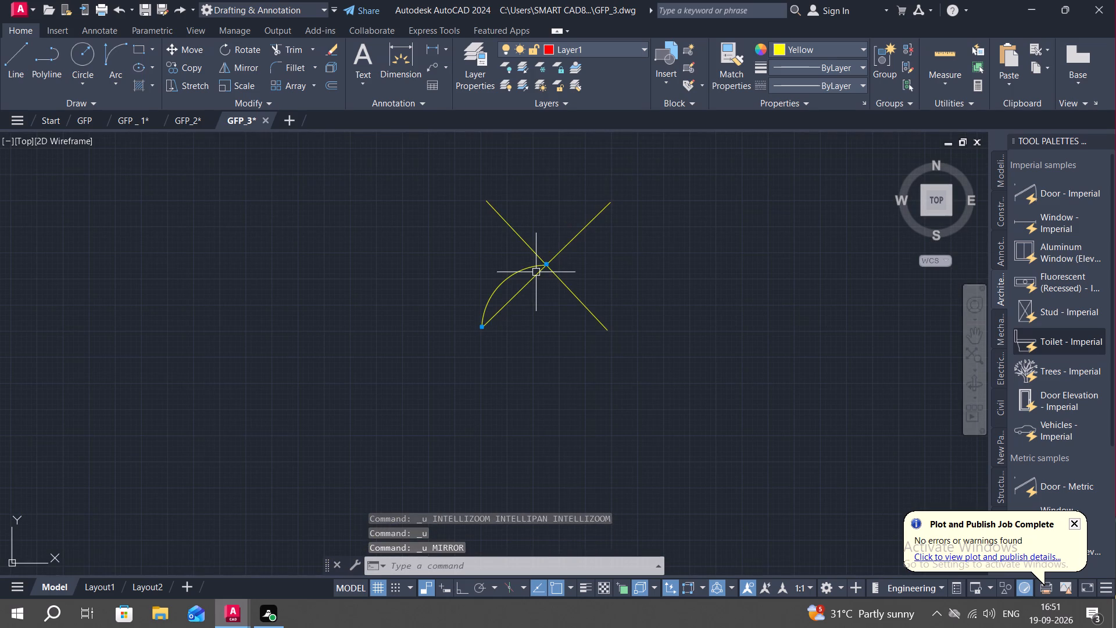
Undo the original lower-left petal arc, back to the two crossing diagonals.
{"action": "scroll", "coordinate": [545, 262], "scroll_direction": "up", "scroll_amount": 6}
{"action": "scroll", "coordinate": [531, 312], "scroll_direction": "up", "scroll_amount": 4}
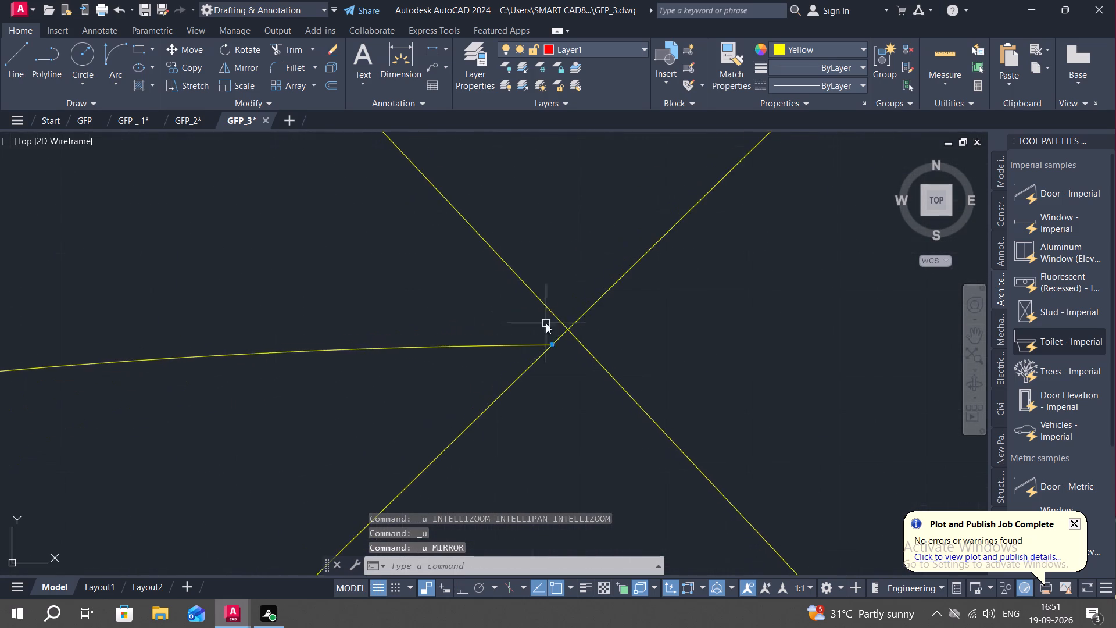
{"action": "scroll", "coordinate": [555, 357], "scroll_direction": "up", "scroll_amount": 2}
{"action": "left_click", "coordinate": [525, 330]}
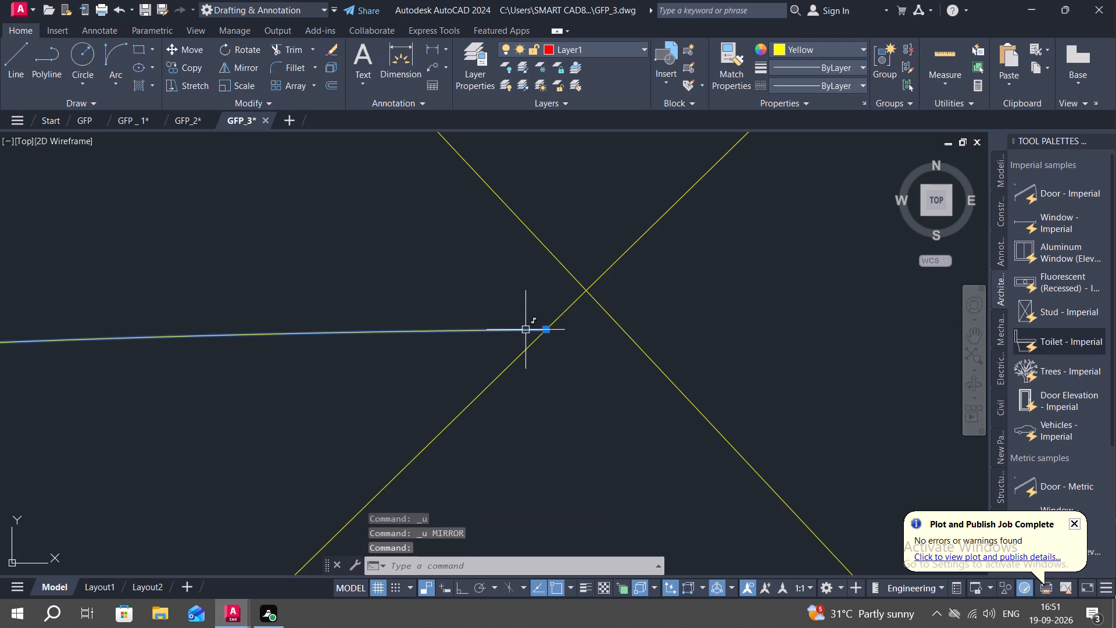
{"action": "key", "text": "Return"}
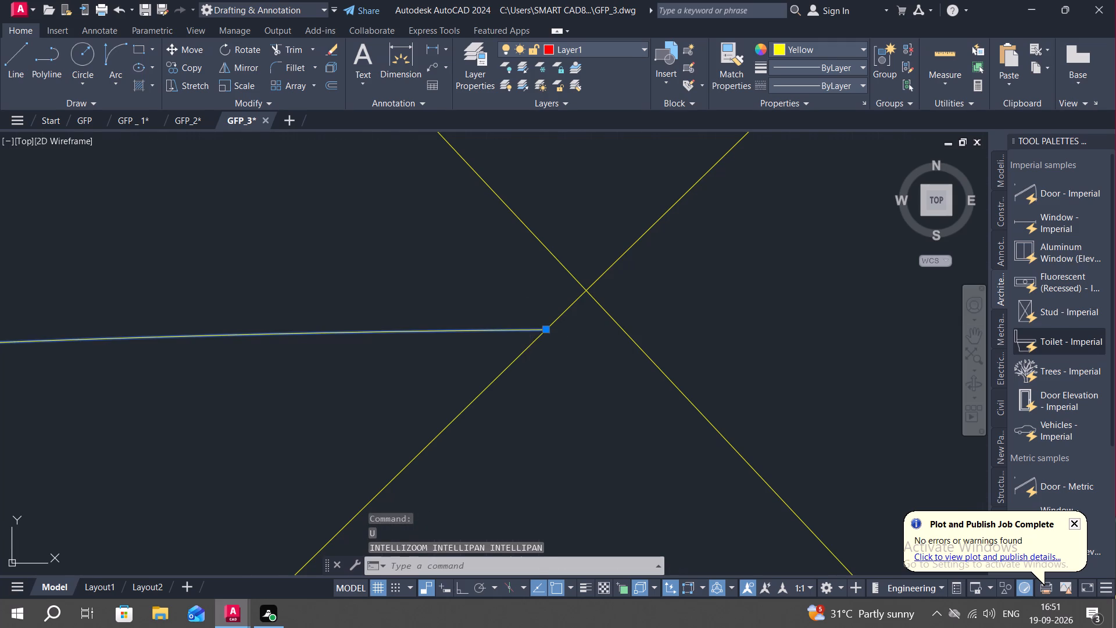
{"action": "left_click", "coordinate": [494, 309]}
{"action": "key", "text": "Return"}
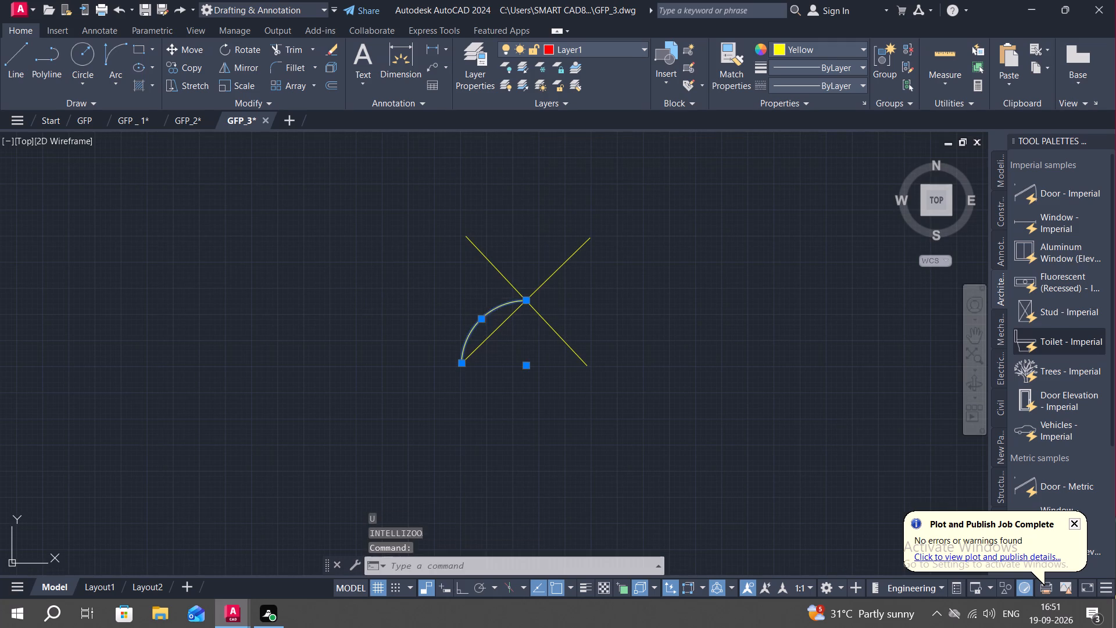
Draw a start-end-direction arc from the diagonals' intersection to the lower-left diagonal's end, bulging outward to the upper left.
{"action": "left_click", "coordinate": [108, 46]}
{"action": "scroll", "coordinate": [509, 297], "scroll_direction": "up", "scroll_amount": 3}
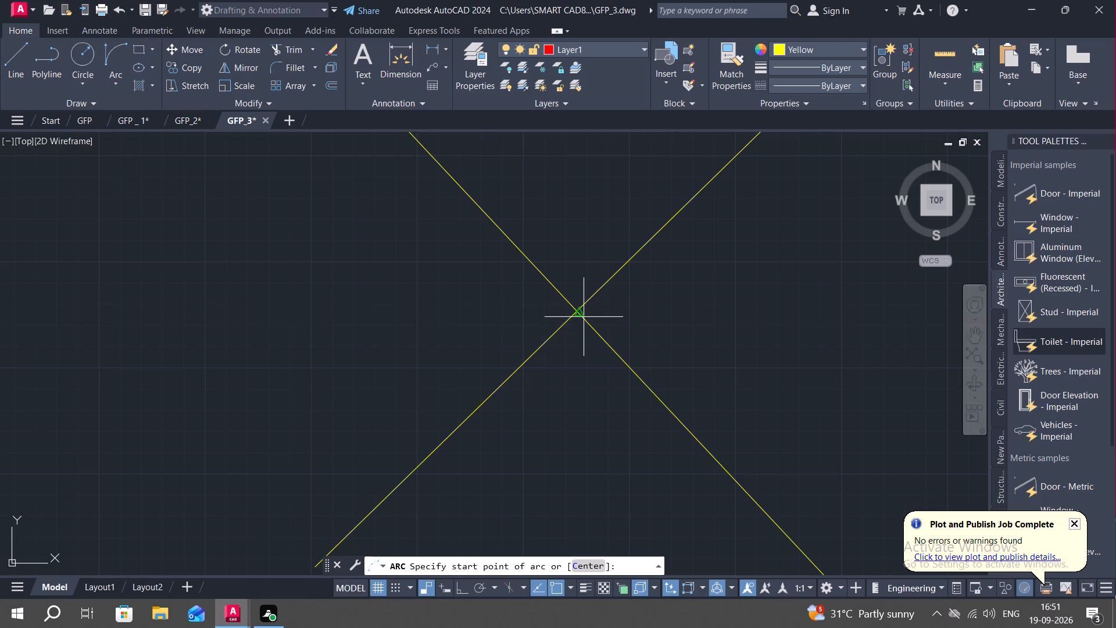
{"action": "scroll", "coordinate": [575, 305], "scroll_direction": "up", "scroll_amount": 3}
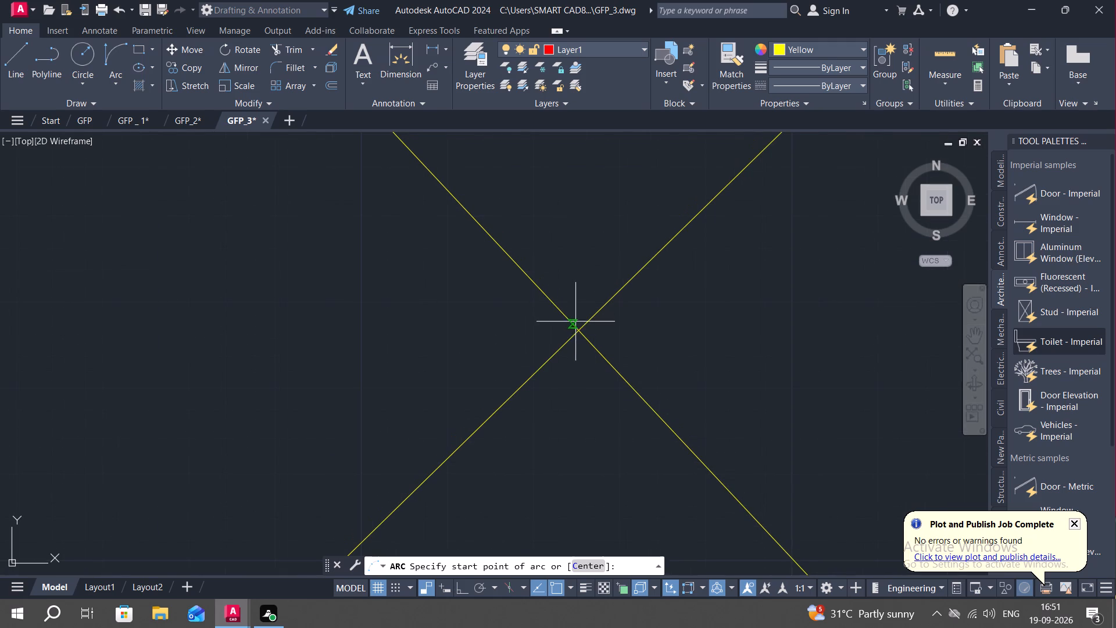
{"action": "left_click", "coordinate": [581, 331]}
{"action": "middle_click_drag", "start_coordinate": [536, 426], "coordinate": [491, 212]}
{"action": "scroll", "coordinate": [430, 320], "scroll_direction": "down", "scroll_amount": 2}
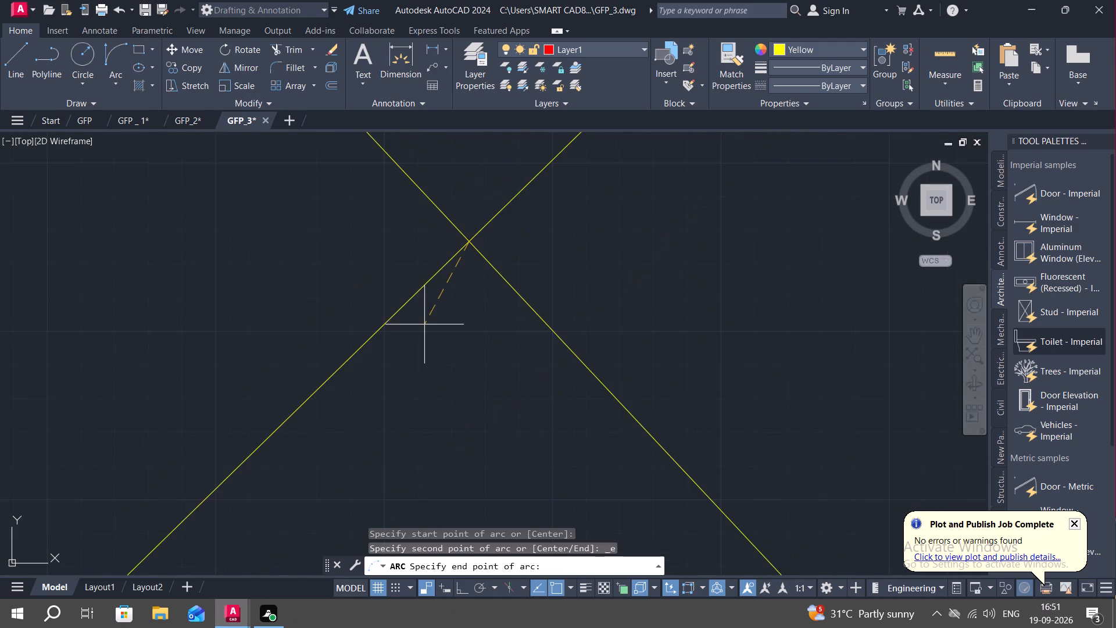
{"action": "scroll", "coordinate": [403, 362], "scroll_direction": "down", "scroll_amount": 5}
{"action": "scroll", "coordinate": [380, 365], "scroll_direction": "up", "scroll_amount": 2}
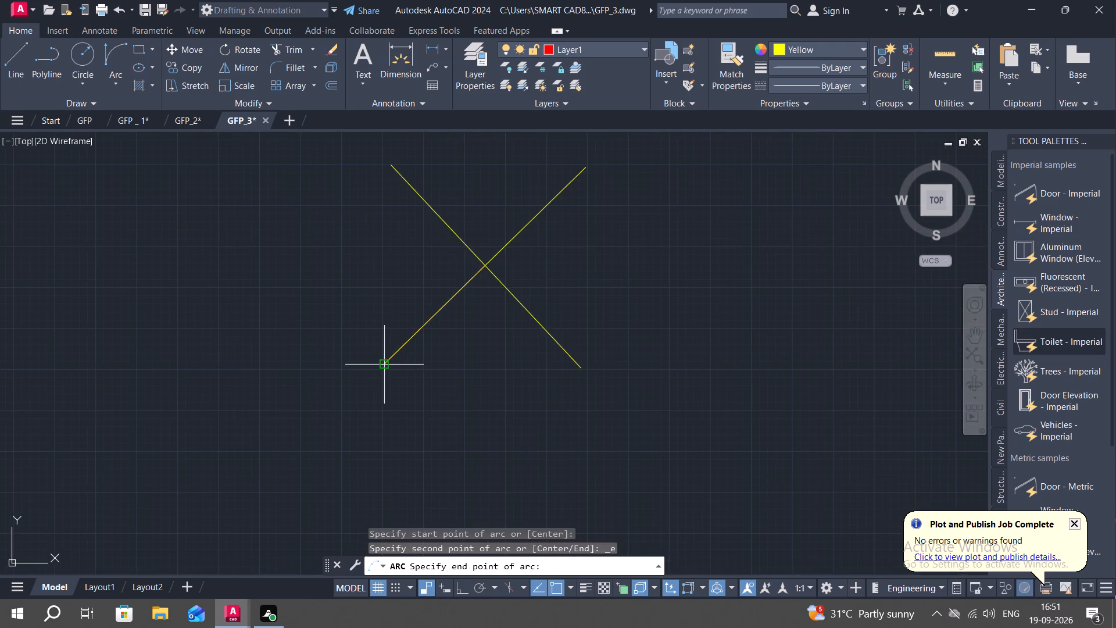
{"action": "scroll", "coordinate": [380, 365], "scroll_direction": "up", "scroll_amount": 2}
{"action": "left_click", "coordinate": [388, 363]}
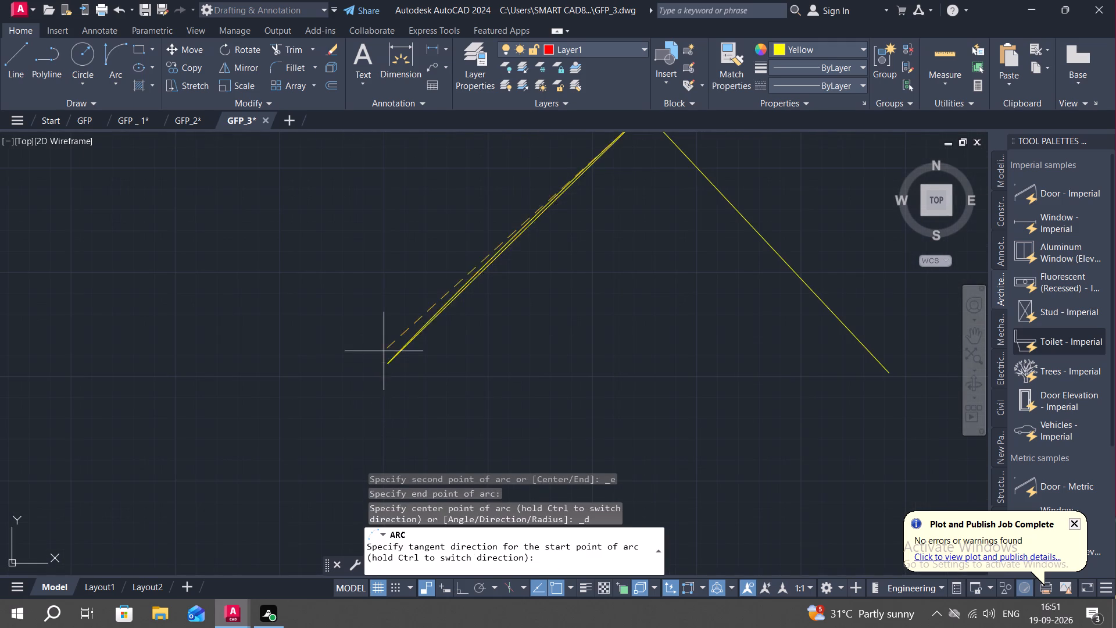
{"action": "middle_click_drag", "start_coordinate": [359, 326], "coordinate": [377, 427]}
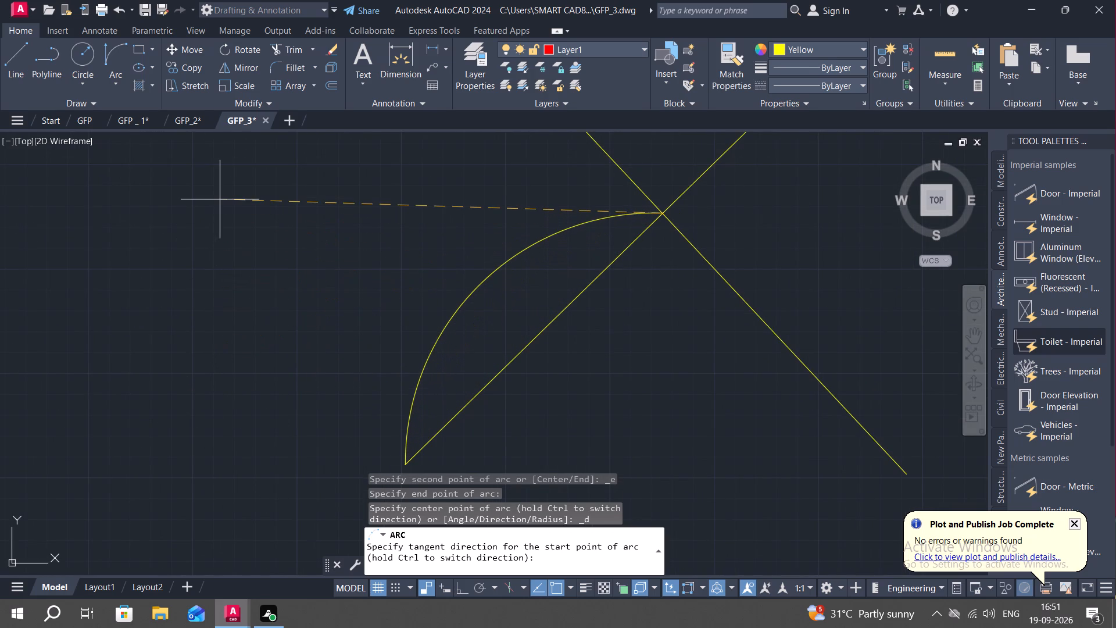
{"action": "left_click", "coordinate": [251, 259]}
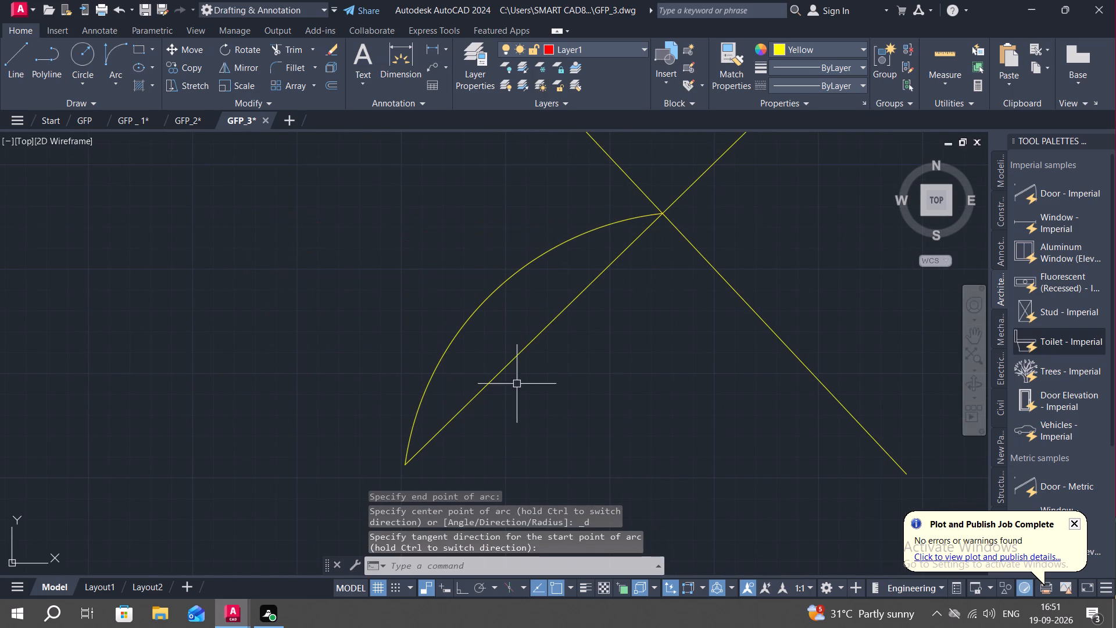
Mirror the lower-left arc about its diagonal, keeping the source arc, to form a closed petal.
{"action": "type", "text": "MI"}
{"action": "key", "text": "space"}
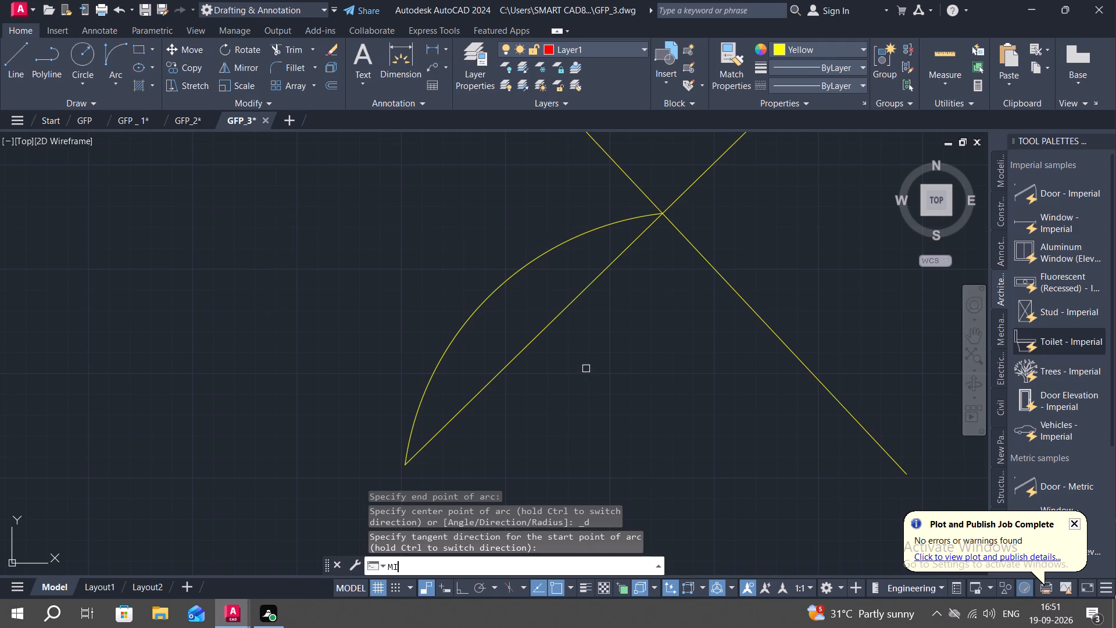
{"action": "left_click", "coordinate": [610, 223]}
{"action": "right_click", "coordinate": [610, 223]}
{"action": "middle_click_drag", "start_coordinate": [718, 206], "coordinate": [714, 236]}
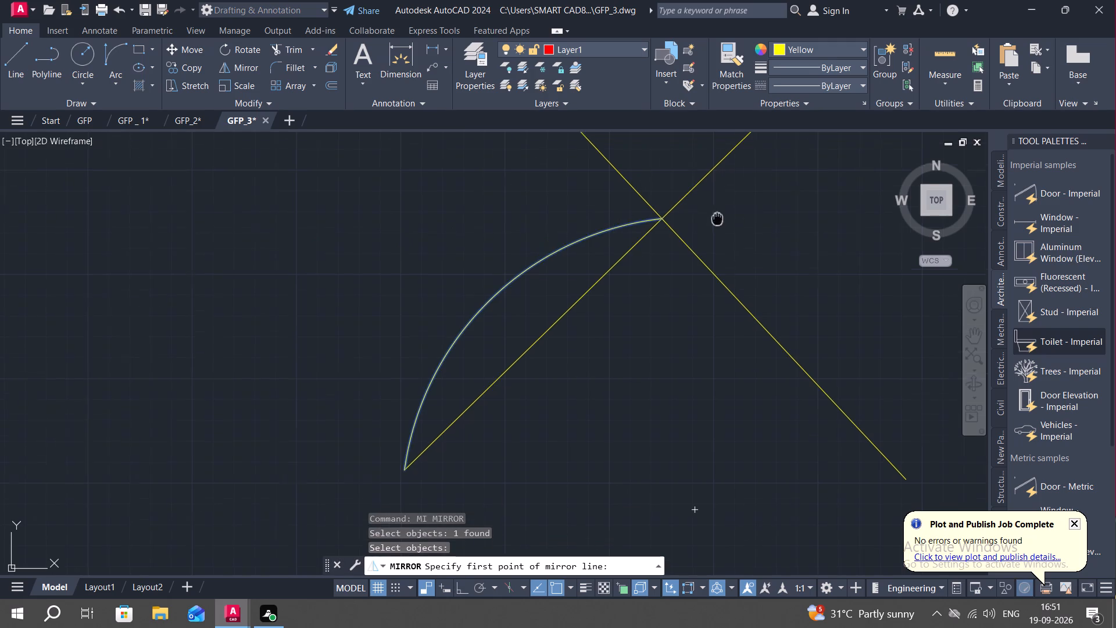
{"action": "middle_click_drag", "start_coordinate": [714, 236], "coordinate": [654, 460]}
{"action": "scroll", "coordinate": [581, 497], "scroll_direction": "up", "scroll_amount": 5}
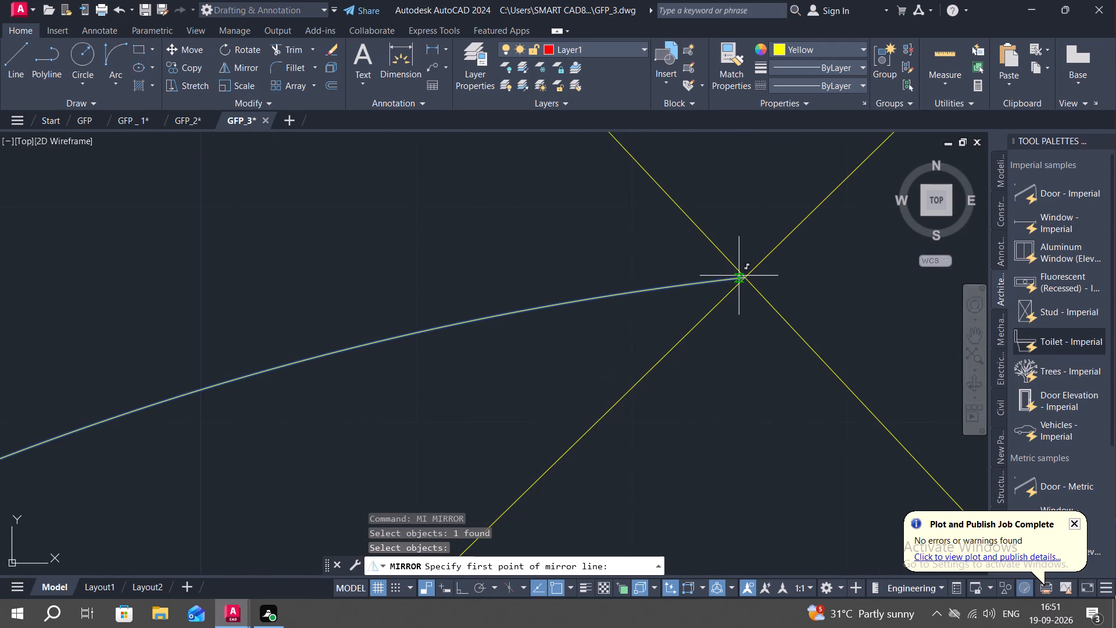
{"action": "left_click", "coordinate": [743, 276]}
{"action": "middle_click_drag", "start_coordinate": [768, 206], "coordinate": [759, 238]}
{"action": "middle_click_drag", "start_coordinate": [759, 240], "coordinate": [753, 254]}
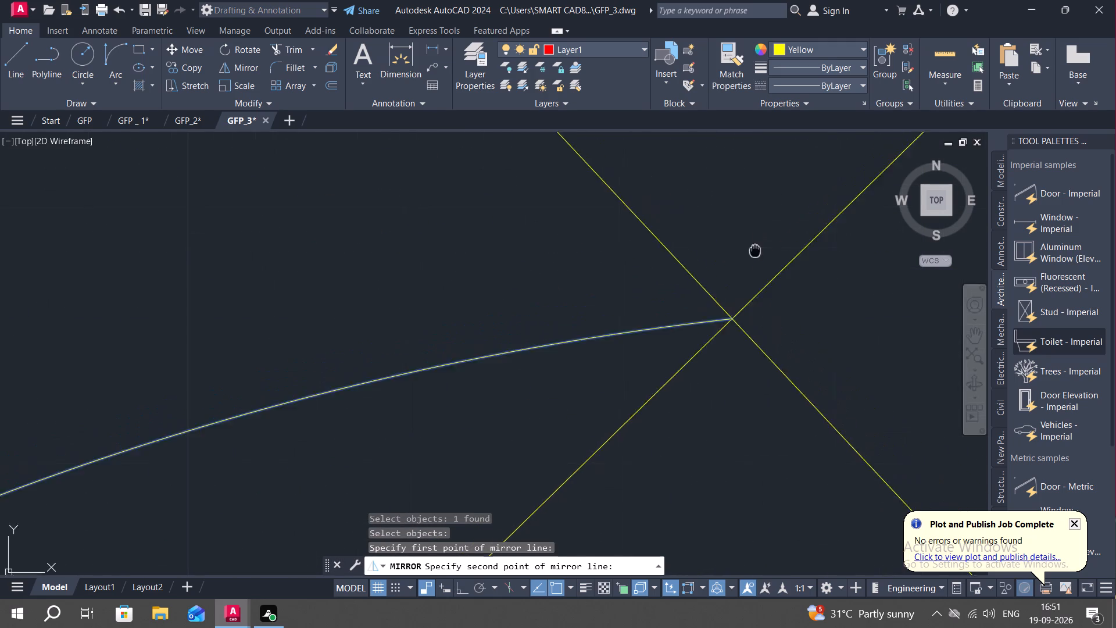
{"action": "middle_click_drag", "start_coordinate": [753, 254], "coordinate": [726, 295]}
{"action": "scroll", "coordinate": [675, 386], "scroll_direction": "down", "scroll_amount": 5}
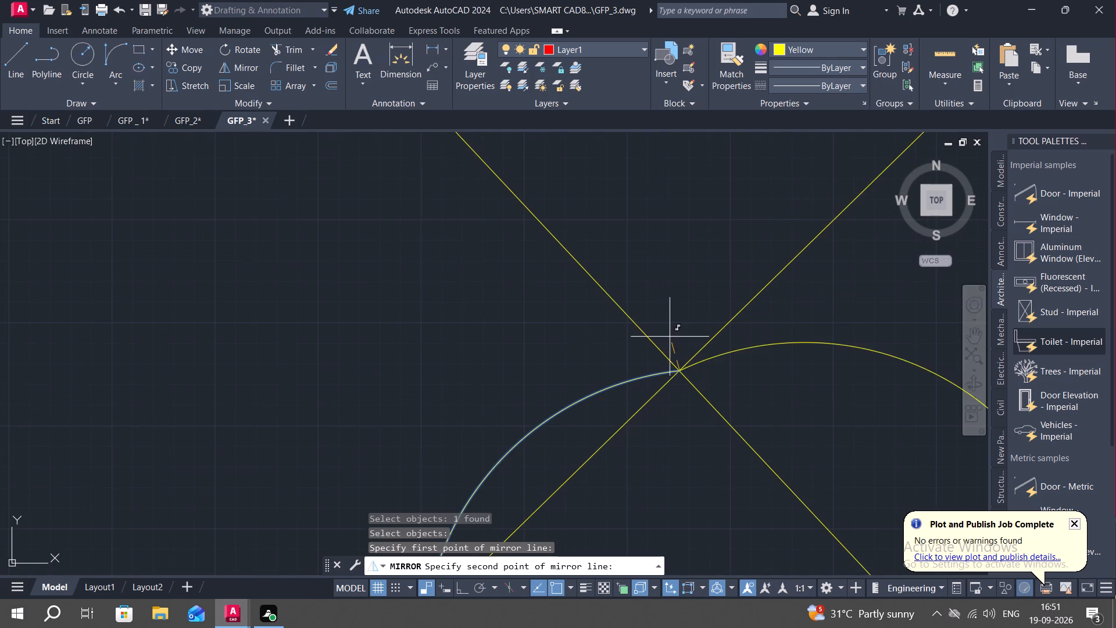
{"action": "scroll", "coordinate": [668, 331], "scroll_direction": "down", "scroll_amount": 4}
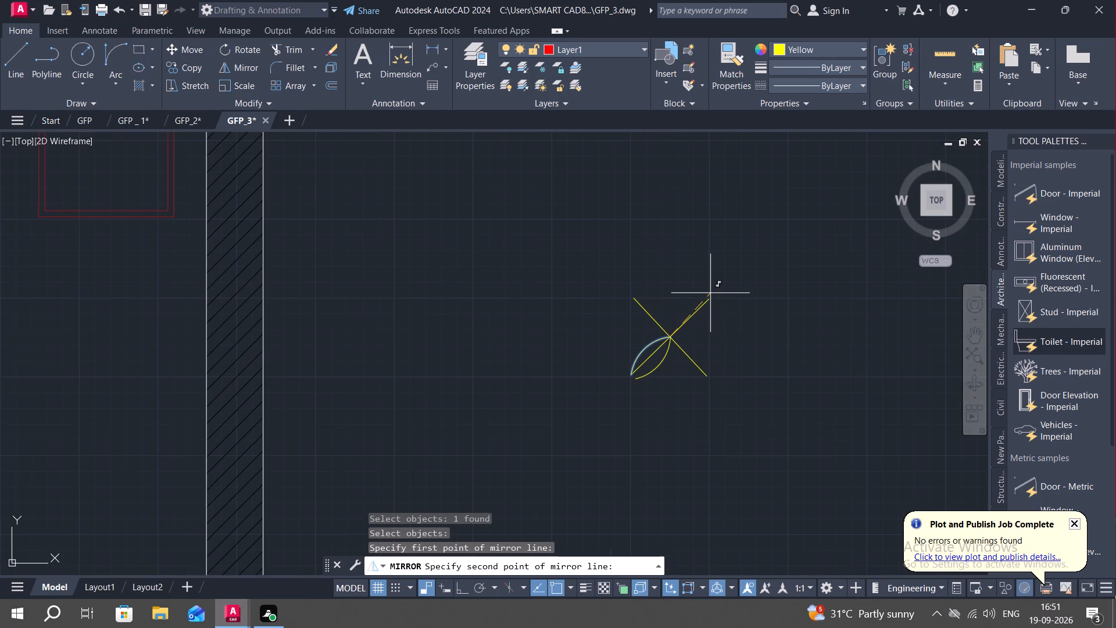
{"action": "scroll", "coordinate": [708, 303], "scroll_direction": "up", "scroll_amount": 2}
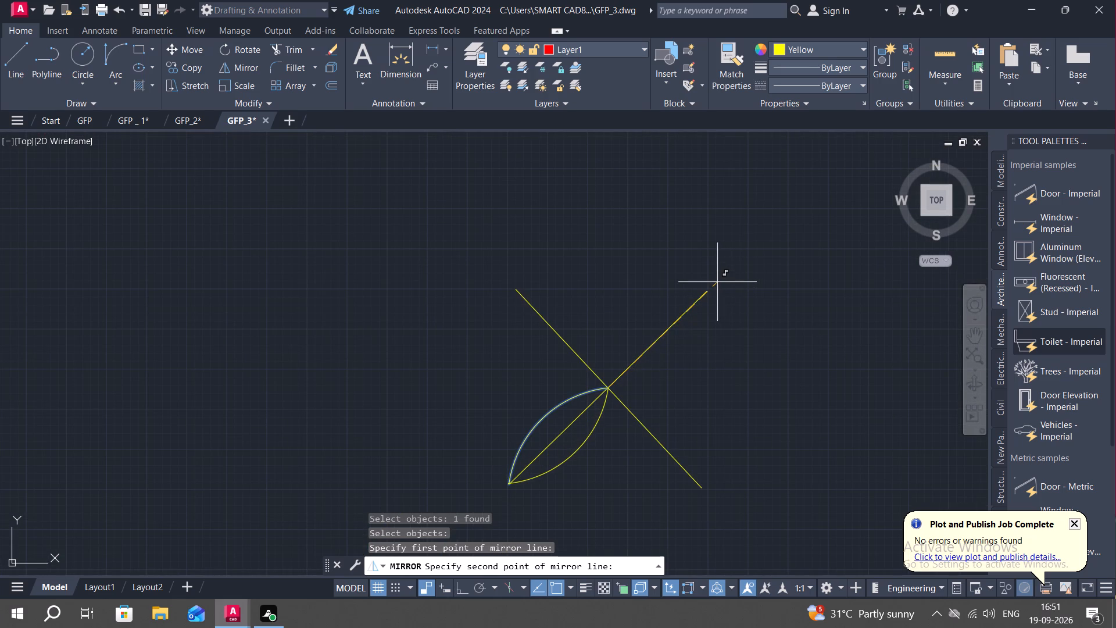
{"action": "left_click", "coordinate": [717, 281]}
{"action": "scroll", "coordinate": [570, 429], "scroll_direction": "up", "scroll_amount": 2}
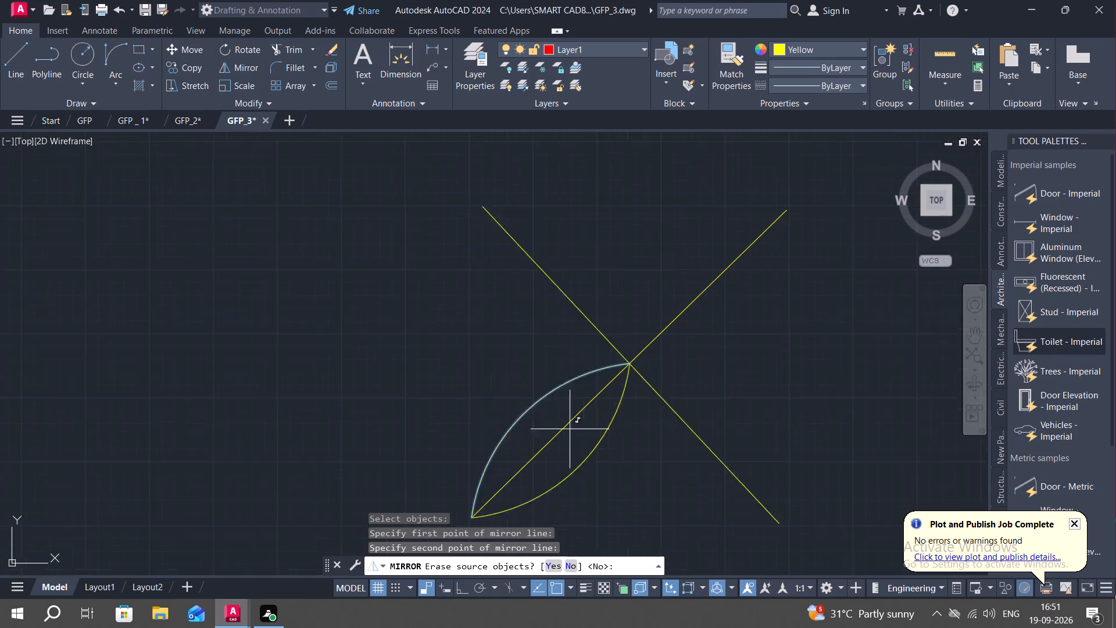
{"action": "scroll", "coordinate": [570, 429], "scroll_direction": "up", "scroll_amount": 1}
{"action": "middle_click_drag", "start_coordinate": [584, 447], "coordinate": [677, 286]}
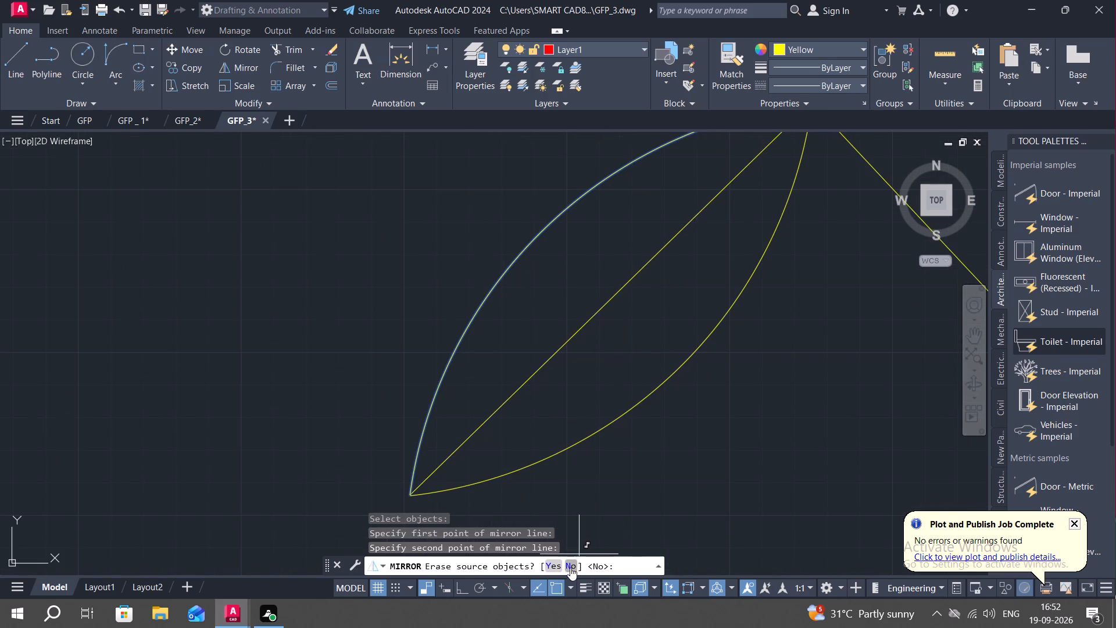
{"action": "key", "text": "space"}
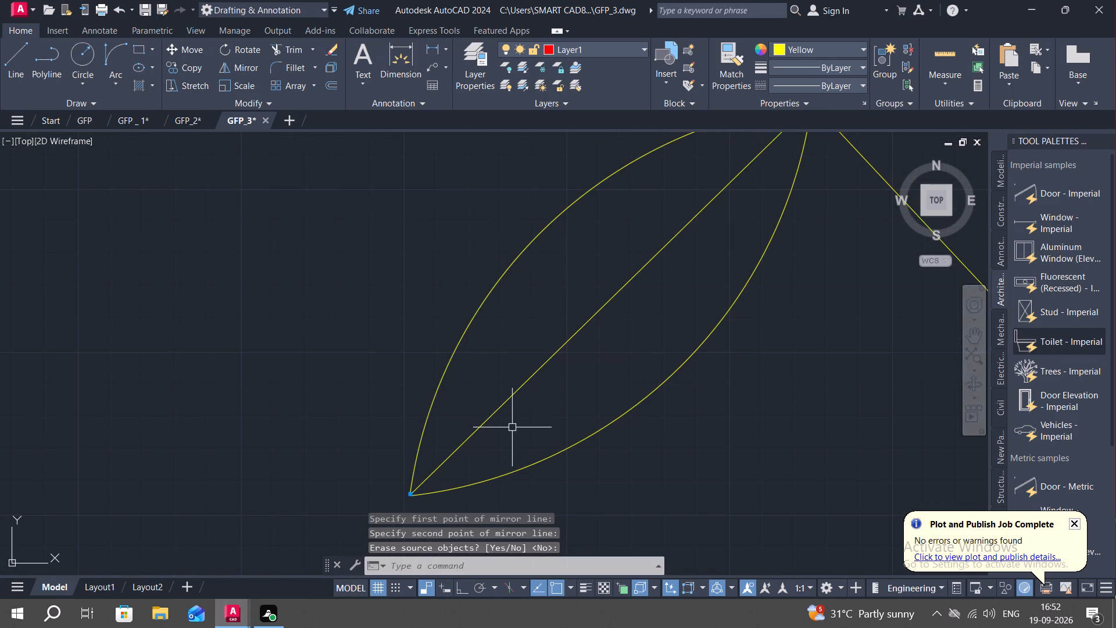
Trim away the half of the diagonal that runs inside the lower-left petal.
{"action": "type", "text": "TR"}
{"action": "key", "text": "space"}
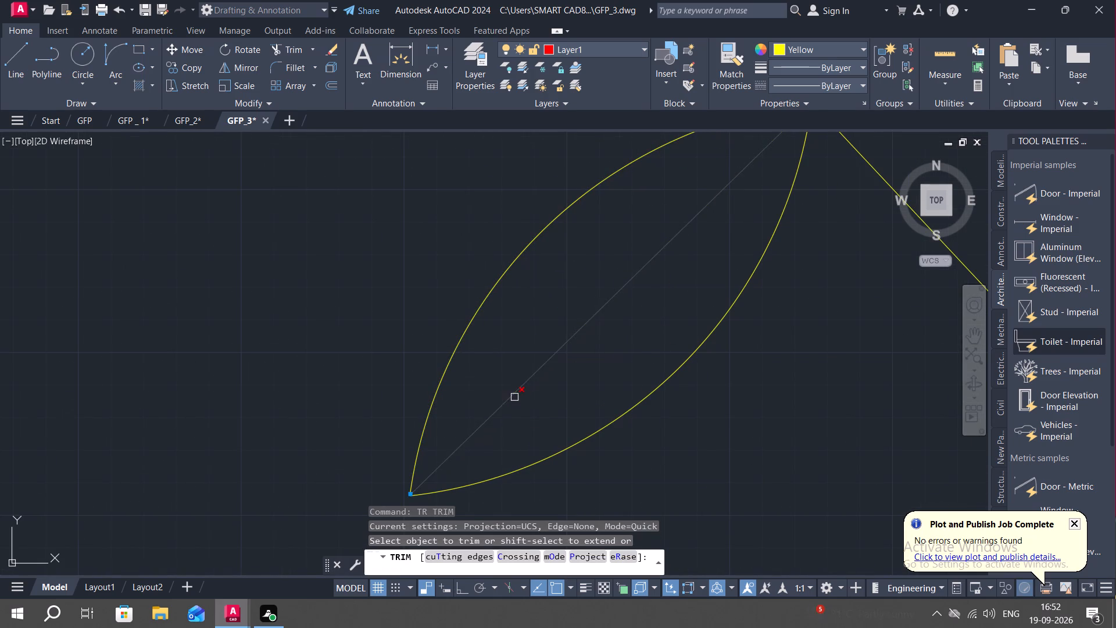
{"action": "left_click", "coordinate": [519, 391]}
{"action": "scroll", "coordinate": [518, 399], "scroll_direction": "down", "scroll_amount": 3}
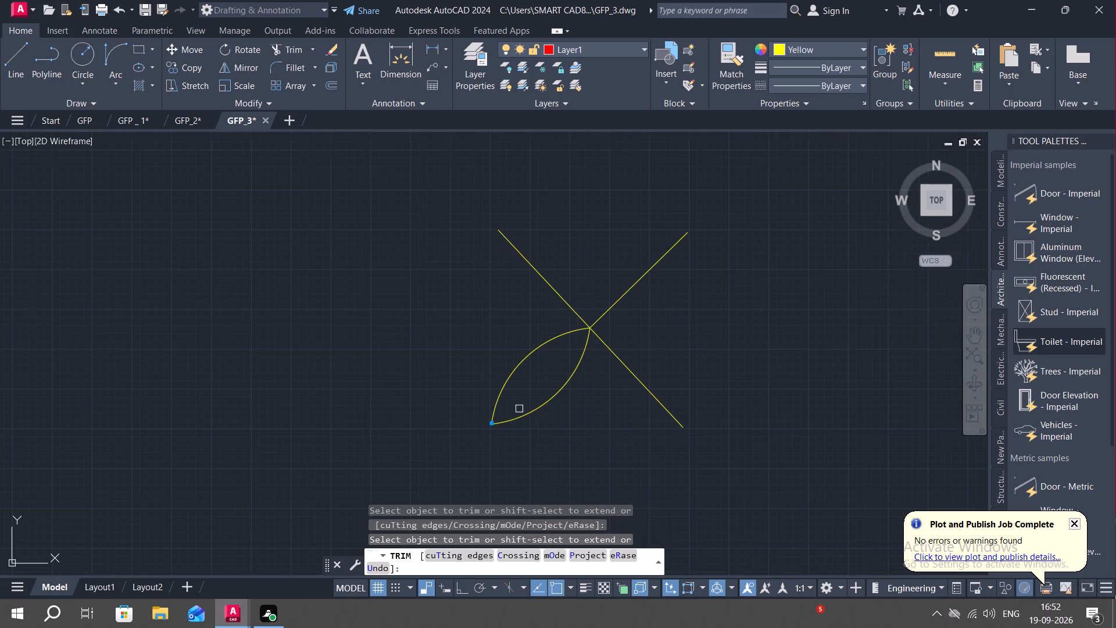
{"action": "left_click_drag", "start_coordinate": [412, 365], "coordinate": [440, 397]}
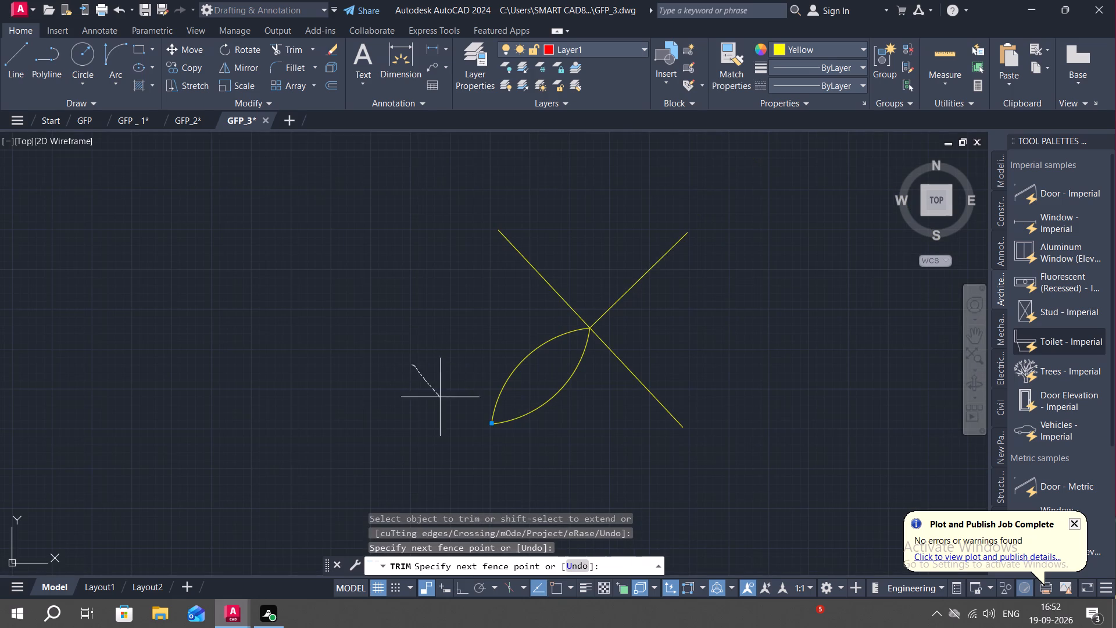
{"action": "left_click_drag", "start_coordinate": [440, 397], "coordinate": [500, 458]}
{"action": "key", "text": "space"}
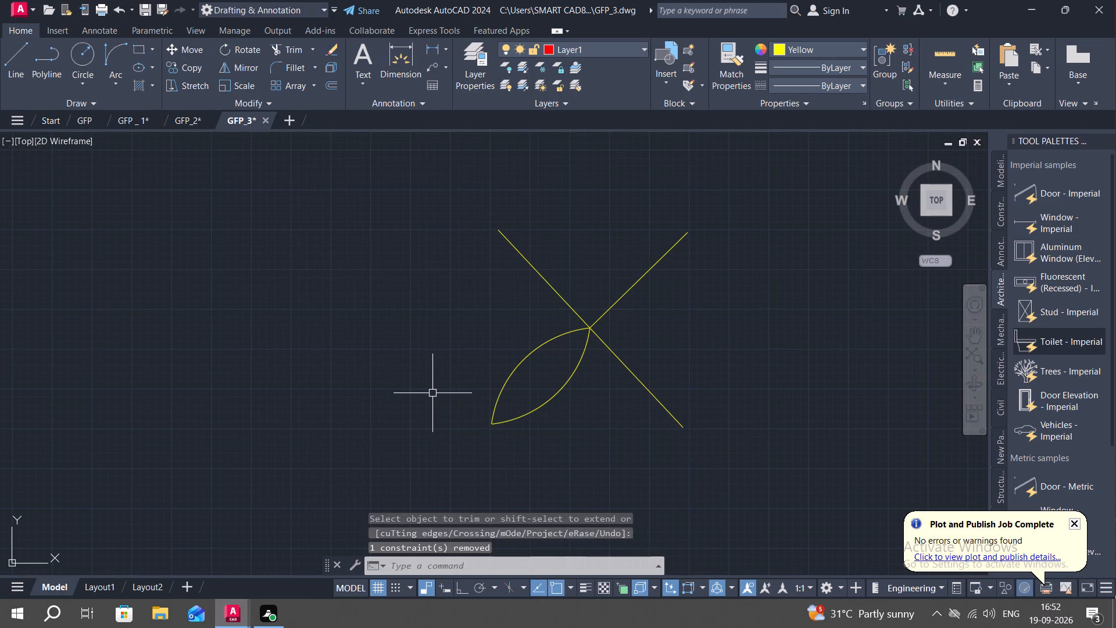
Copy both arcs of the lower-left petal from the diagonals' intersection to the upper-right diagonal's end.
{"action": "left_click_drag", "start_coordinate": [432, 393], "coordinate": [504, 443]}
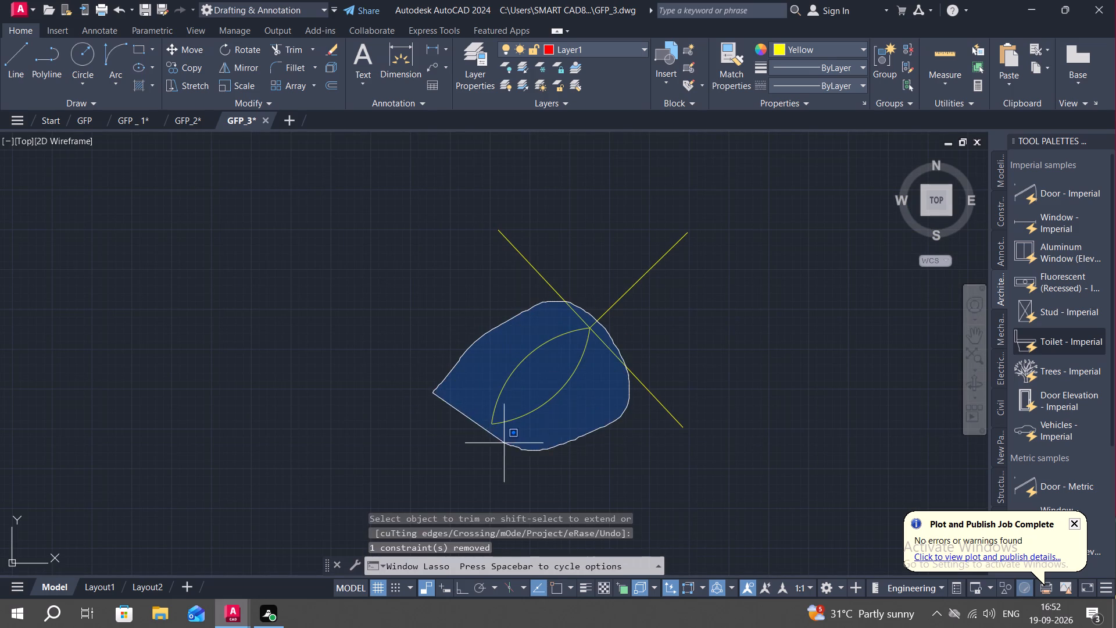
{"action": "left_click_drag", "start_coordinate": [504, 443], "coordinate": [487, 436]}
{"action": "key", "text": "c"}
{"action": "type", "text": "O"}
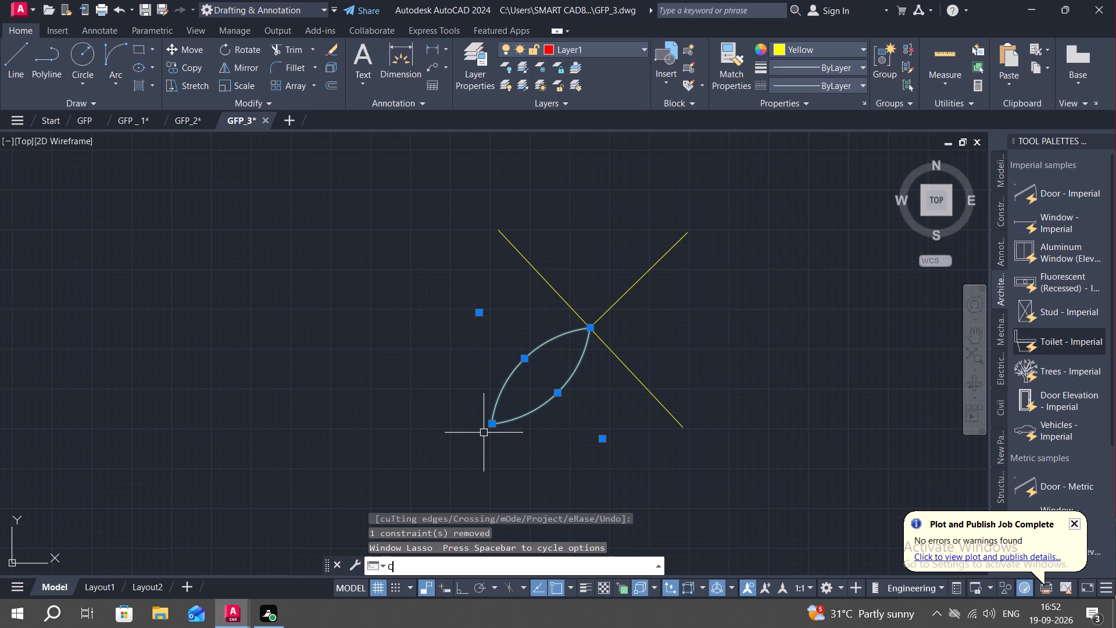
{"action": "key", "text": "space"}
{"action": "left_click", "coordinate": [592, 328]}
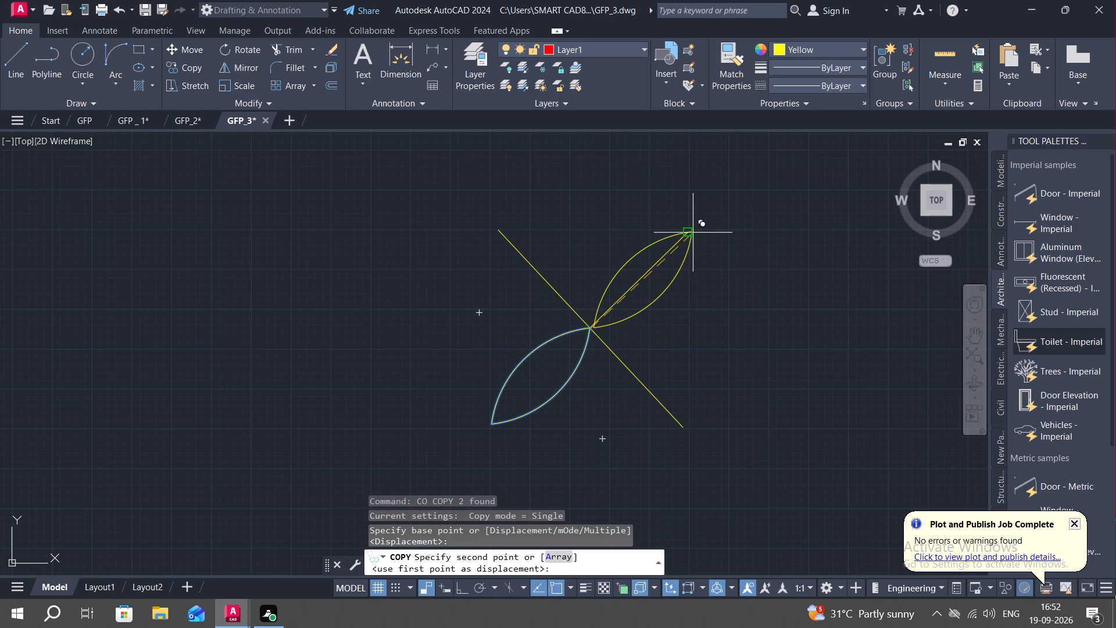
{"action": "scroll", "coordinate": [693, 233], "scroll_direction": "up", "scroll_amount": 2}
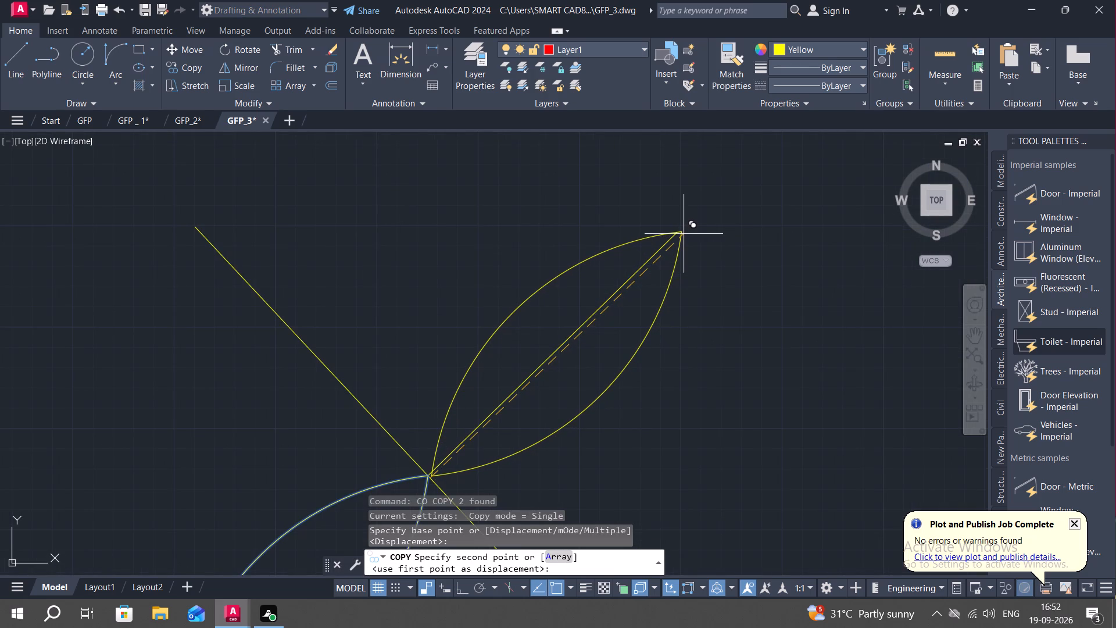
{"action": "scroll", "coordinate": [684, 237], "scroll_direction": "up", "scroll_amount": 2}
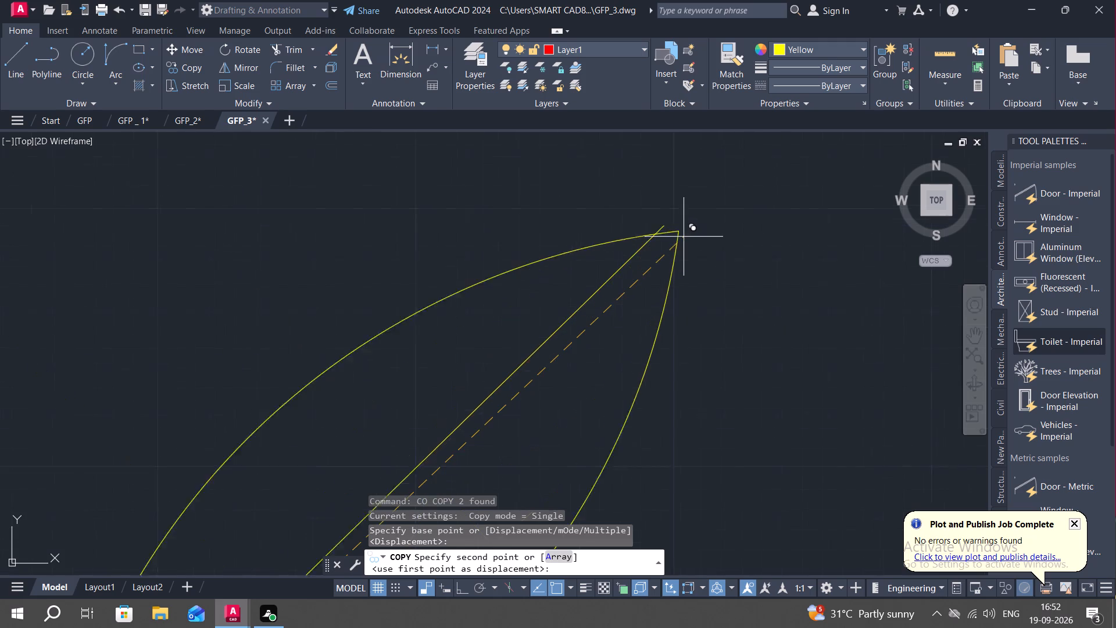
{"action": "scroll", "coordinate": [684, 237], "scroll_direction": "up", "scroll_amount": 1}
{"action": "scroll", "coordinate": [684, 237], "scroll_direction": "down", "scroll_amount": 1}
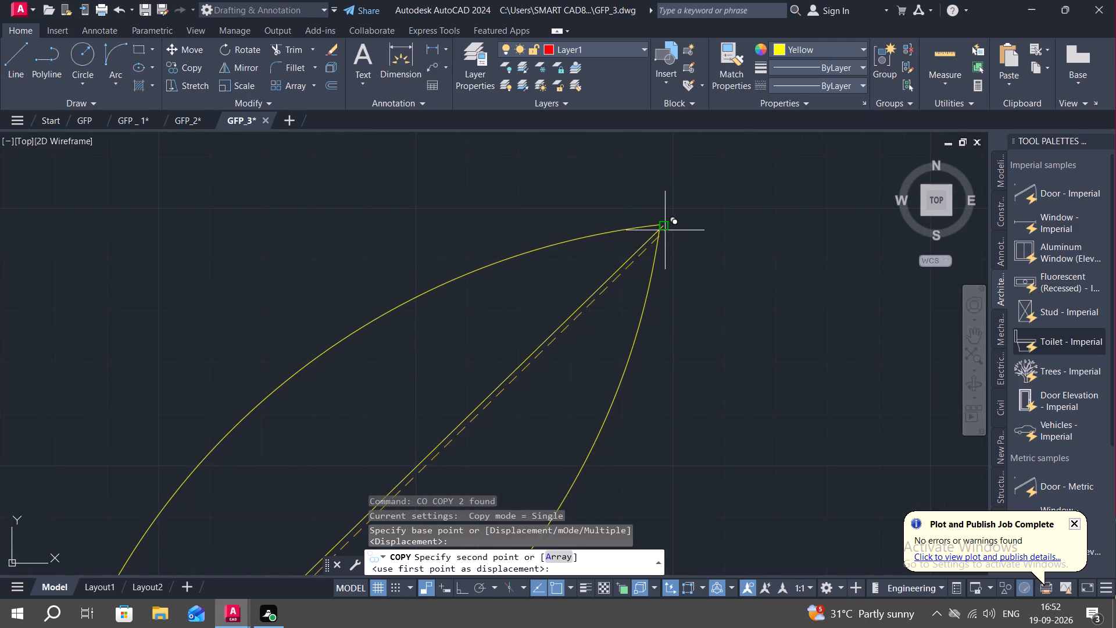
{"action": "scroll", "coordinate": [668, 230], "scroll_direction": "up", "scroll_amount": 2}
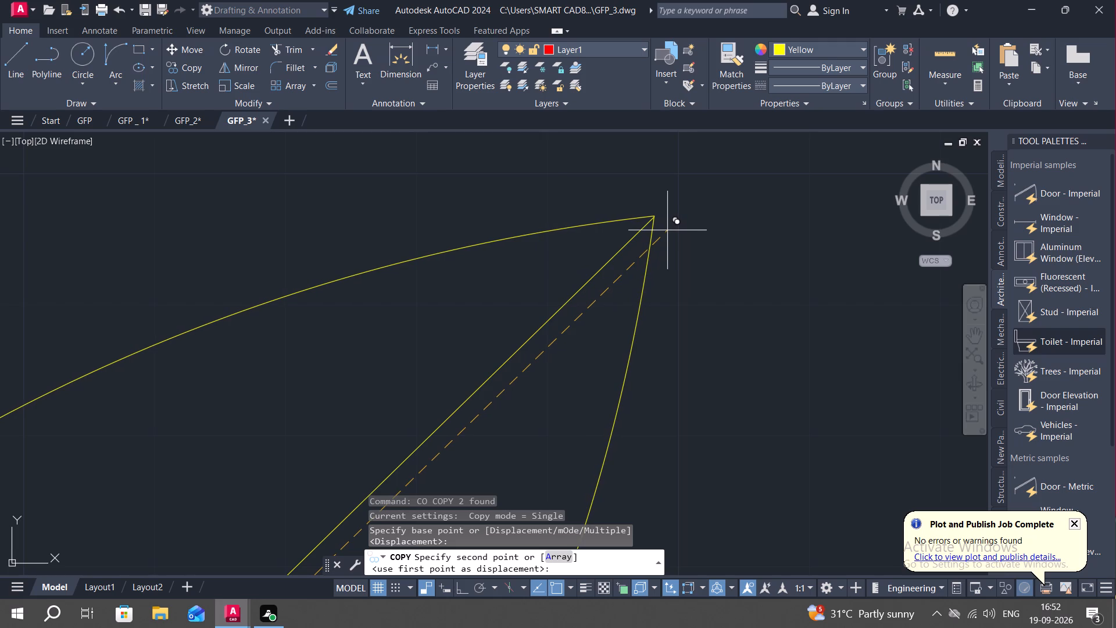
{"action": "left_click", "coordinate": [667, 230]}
Examine how the copied petal's inner arc ends meet the diagonals' intersection at the flower's center.
{"action": "scroll", "coordinate": [613, 245], "scroll_direction": "down", "scroll_amount": 3}
{"action": "middle_click_drag", "start_coordinate": [618, 291], "coordinate": [732, 205]}
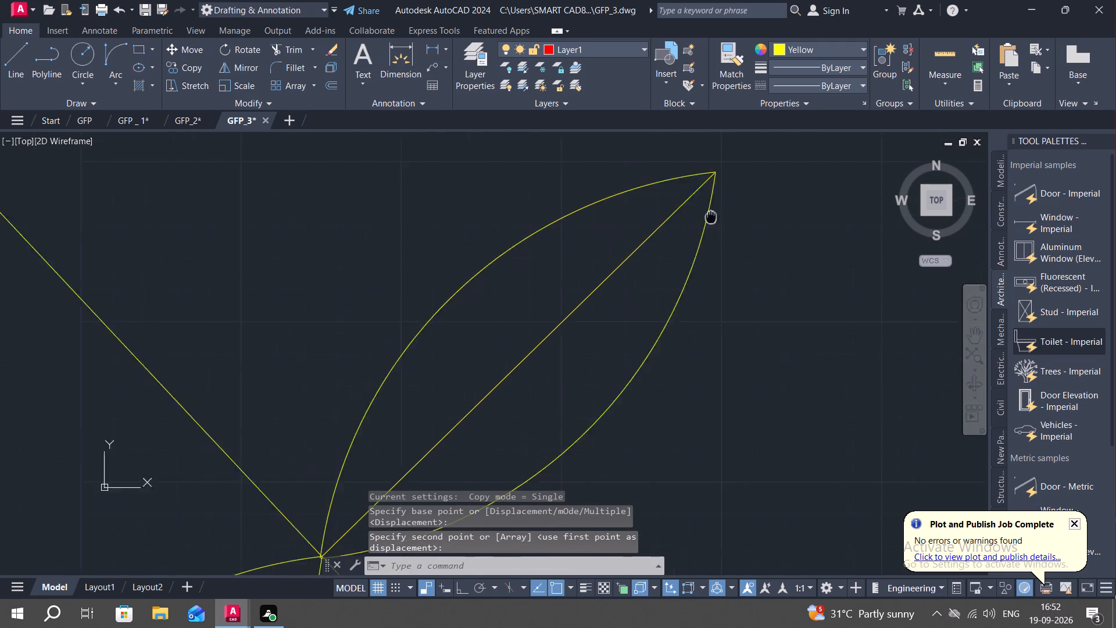
{"action": "middle_click_drag", "start_coordinate": [732, 205], "coordinate": [745, 200]}
{"action": "middle_click_drag", "start_coordinate": [550, 390], "coordinate": [603, 255]}
{"action": "scroll", "coordinate": [426, 415], "scroll_direction": "up", "scroll_amount": 2}
{"action": "scroll", "coordinate": [375, 422], "scroll_direction": "up", "scroll_amount": 3}
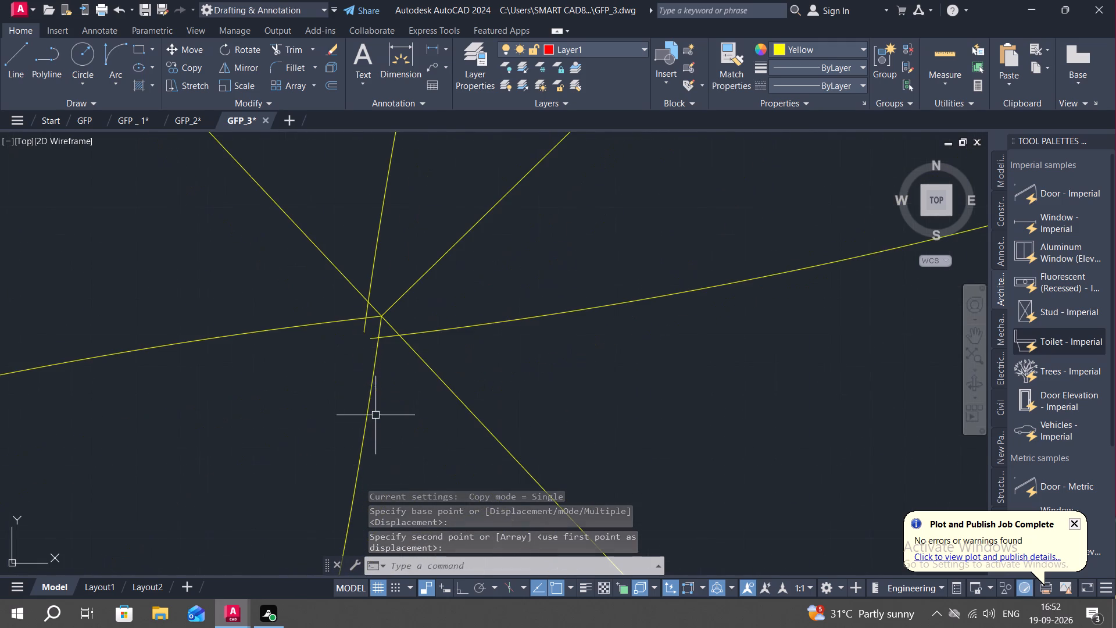
{"action": "scroll", "coordinate": [378, 361], "scroll_direction": "up", "scroll_amount": 1}
{"action": "scroll", "coordinate": [378, 361], "scroll_direction": "down", "scroll_amount": 1}
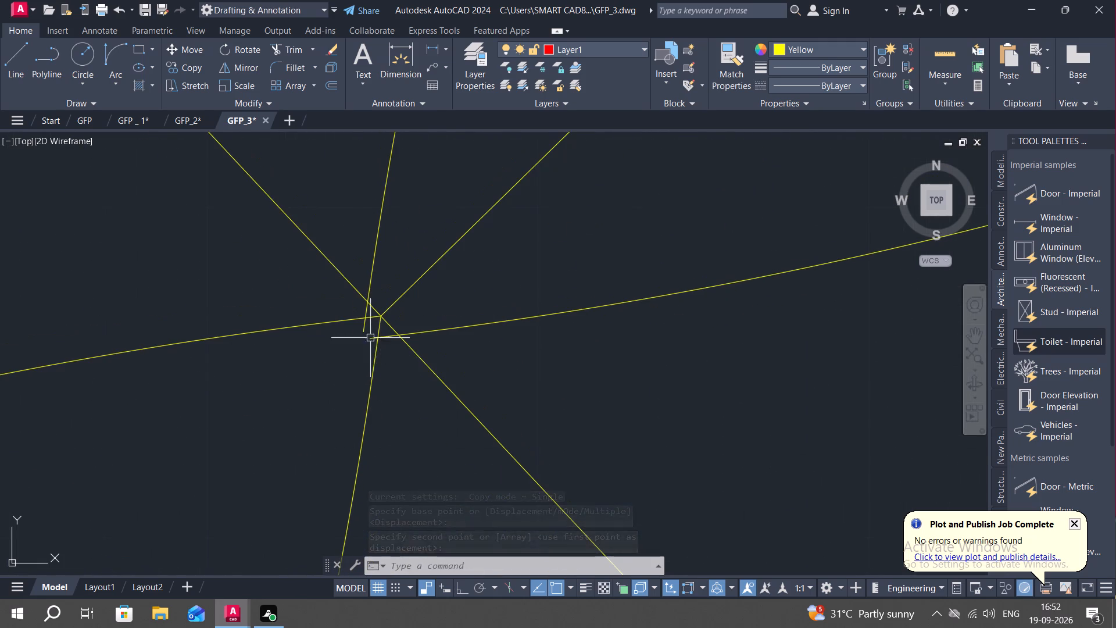
{"action": "scroll", "coordinate": [372, 334], "scroll_direction": "up", "scroll_amount": 4}
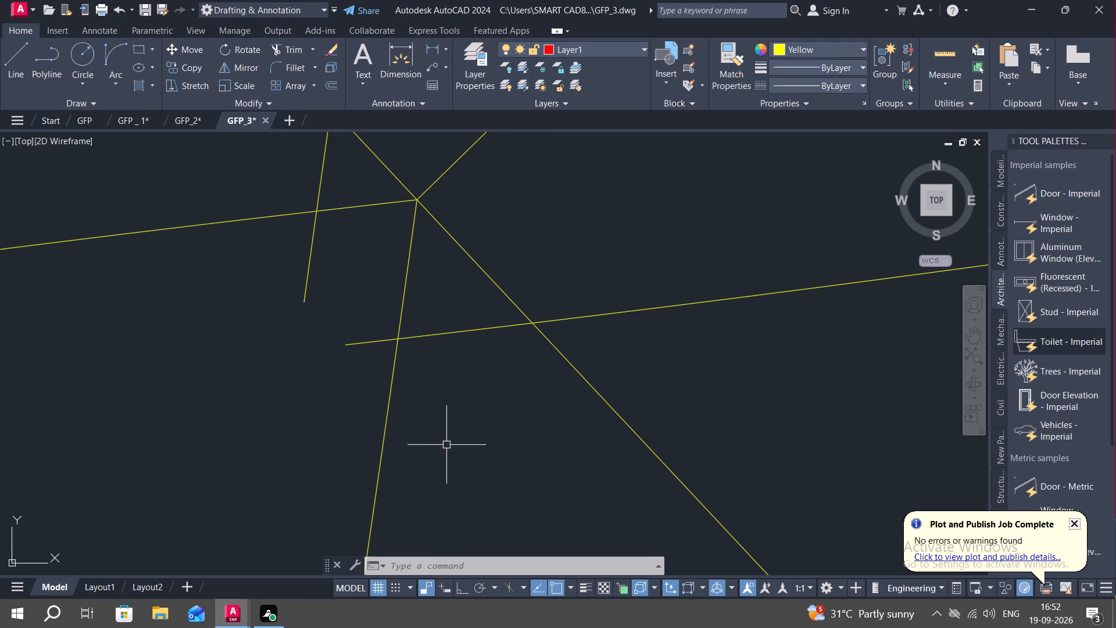
{"action": "scroll", "coordinate": [443, 490], "scroll_direction": "down", "scroll_amount": 4}
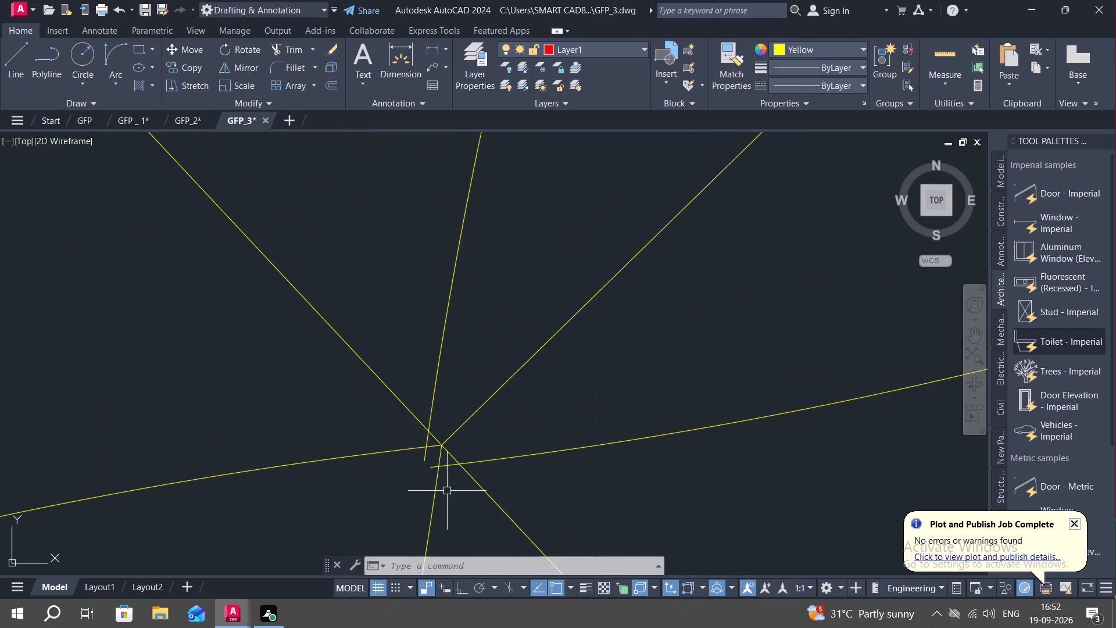
{"action": "scroll", "coordinate": [447, 491], "scroll_direction": "down", "scroll_amount": 9}
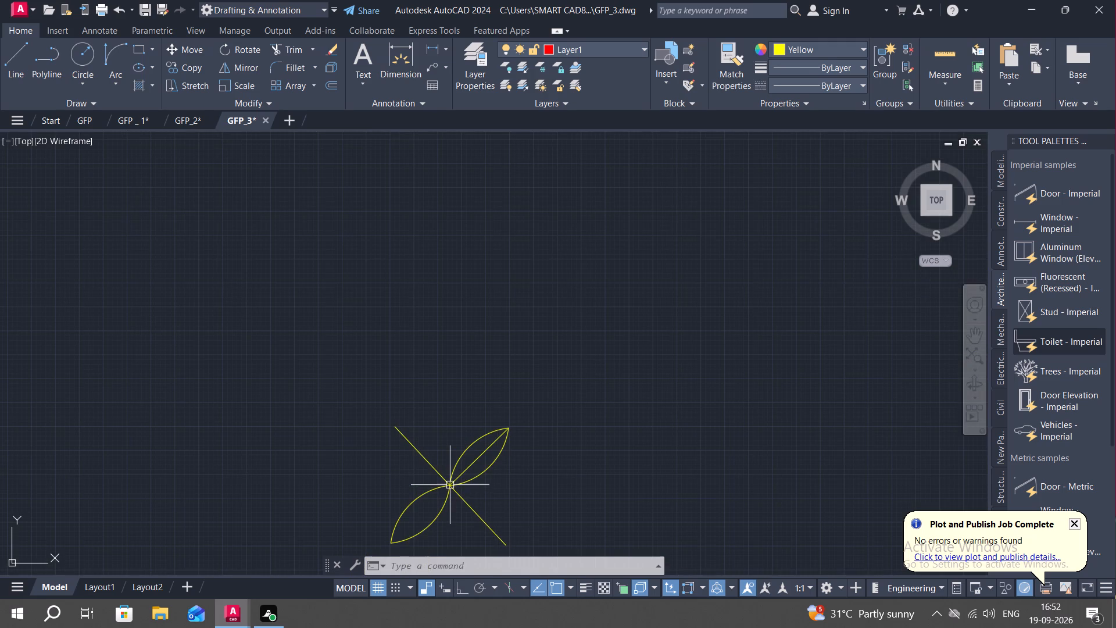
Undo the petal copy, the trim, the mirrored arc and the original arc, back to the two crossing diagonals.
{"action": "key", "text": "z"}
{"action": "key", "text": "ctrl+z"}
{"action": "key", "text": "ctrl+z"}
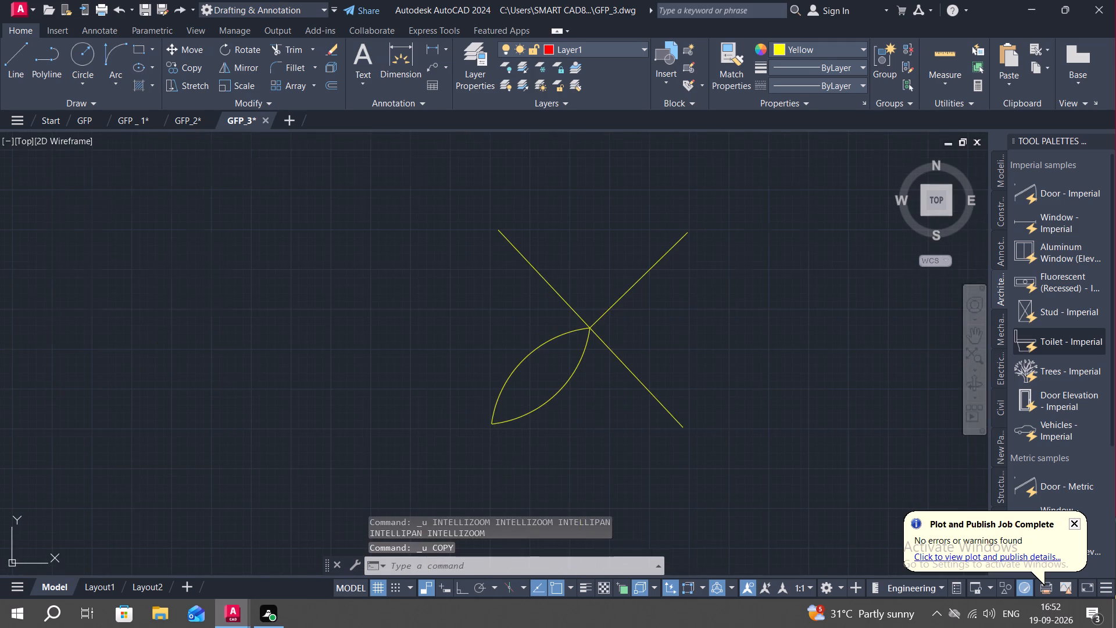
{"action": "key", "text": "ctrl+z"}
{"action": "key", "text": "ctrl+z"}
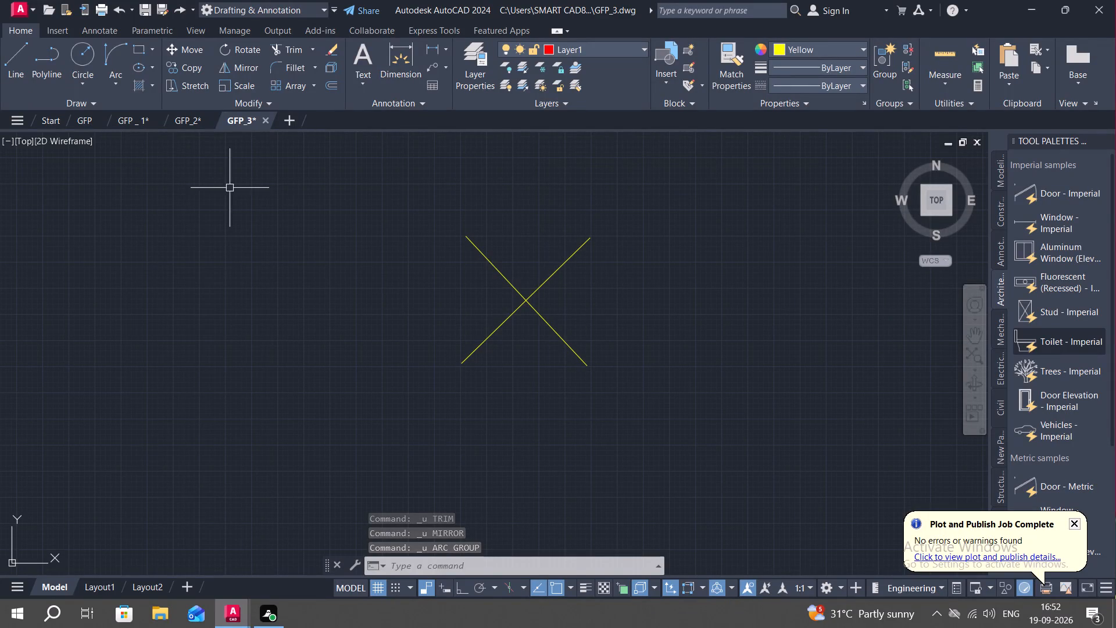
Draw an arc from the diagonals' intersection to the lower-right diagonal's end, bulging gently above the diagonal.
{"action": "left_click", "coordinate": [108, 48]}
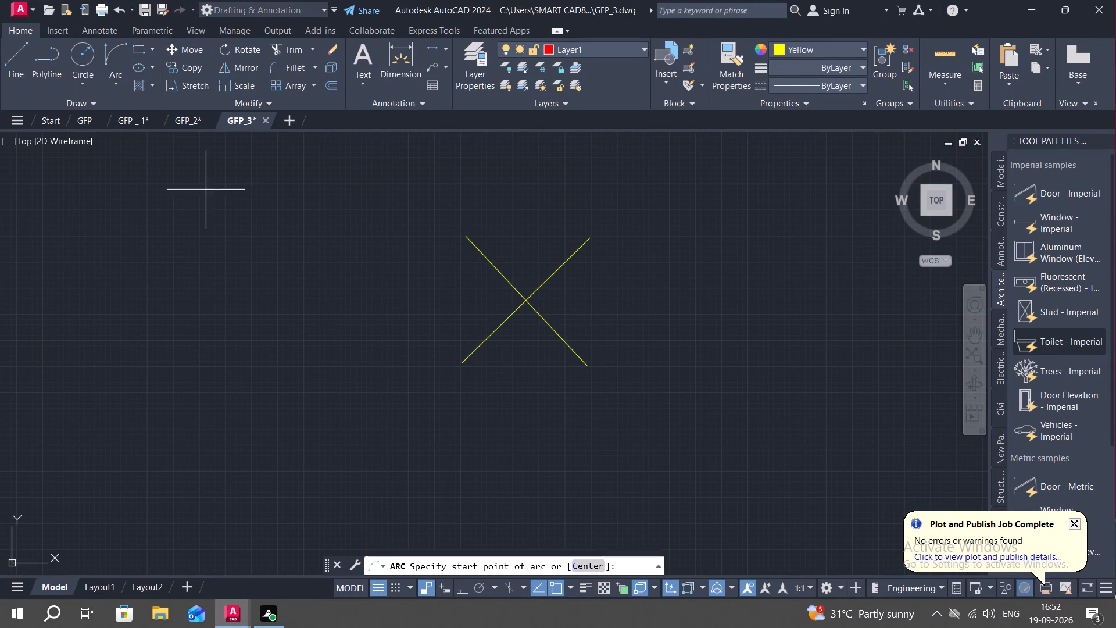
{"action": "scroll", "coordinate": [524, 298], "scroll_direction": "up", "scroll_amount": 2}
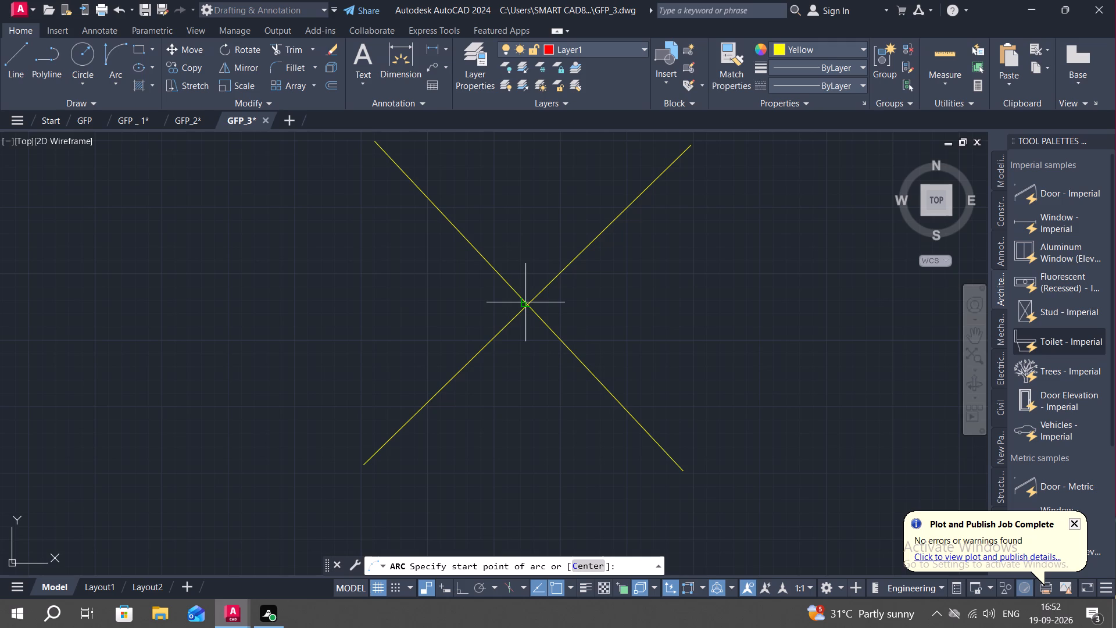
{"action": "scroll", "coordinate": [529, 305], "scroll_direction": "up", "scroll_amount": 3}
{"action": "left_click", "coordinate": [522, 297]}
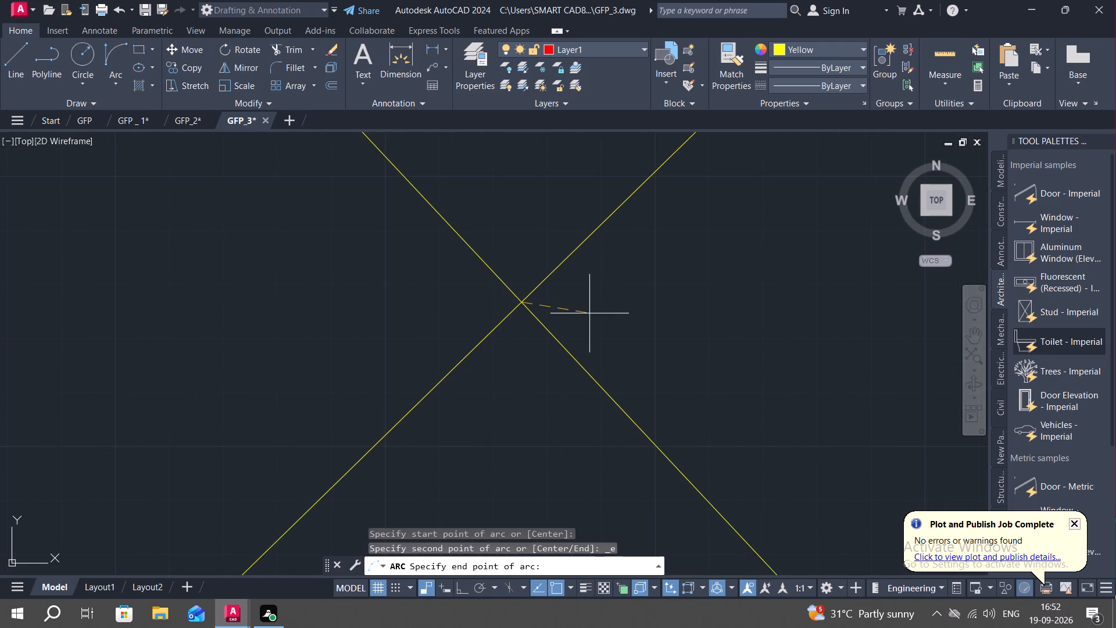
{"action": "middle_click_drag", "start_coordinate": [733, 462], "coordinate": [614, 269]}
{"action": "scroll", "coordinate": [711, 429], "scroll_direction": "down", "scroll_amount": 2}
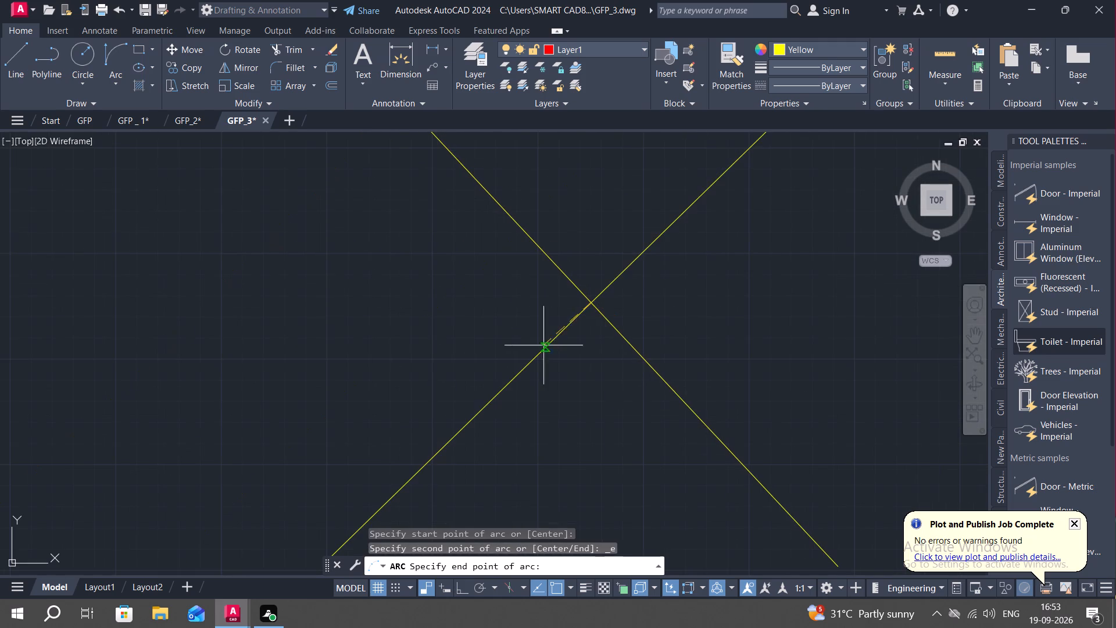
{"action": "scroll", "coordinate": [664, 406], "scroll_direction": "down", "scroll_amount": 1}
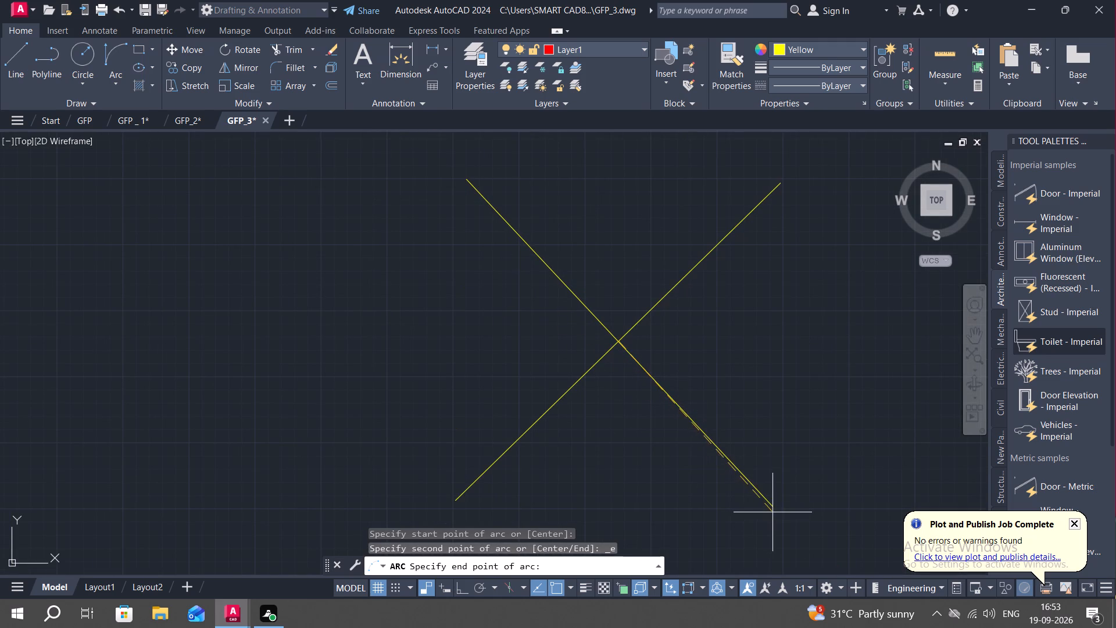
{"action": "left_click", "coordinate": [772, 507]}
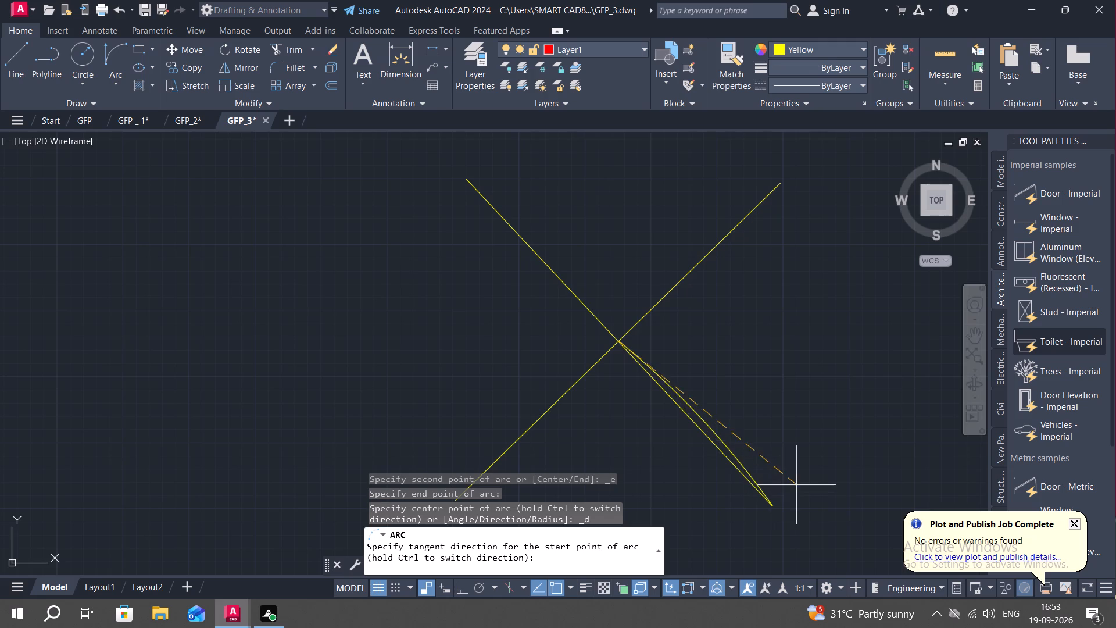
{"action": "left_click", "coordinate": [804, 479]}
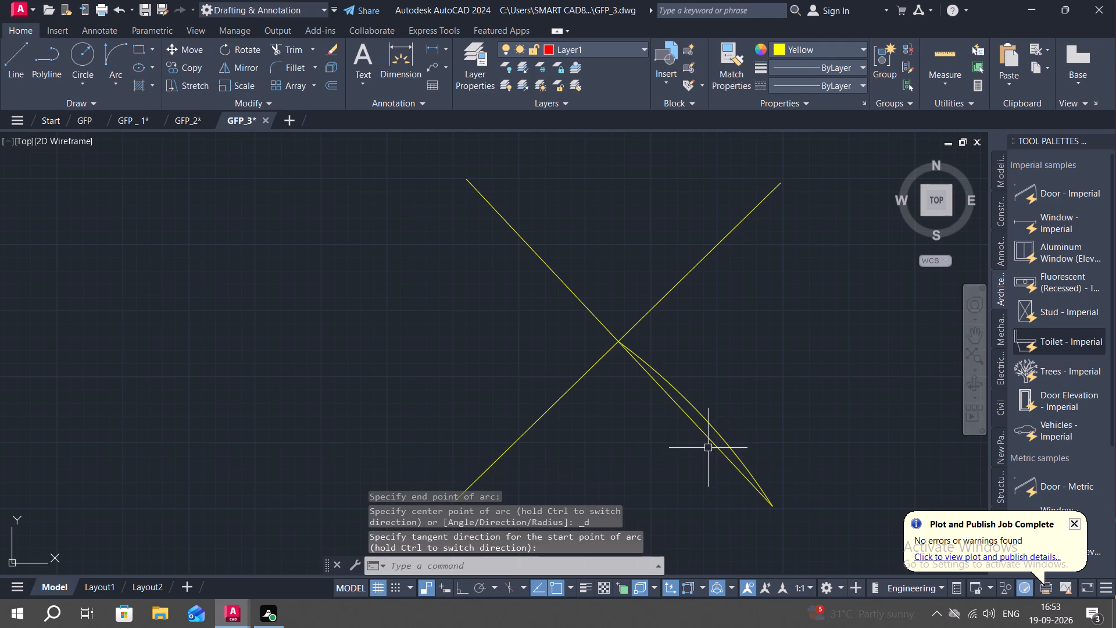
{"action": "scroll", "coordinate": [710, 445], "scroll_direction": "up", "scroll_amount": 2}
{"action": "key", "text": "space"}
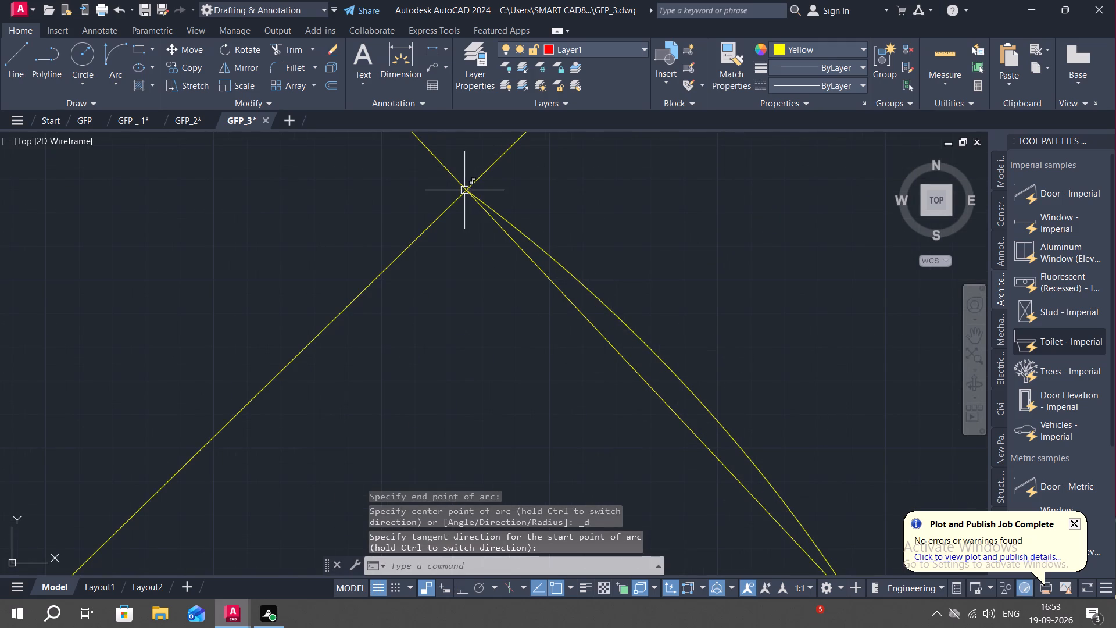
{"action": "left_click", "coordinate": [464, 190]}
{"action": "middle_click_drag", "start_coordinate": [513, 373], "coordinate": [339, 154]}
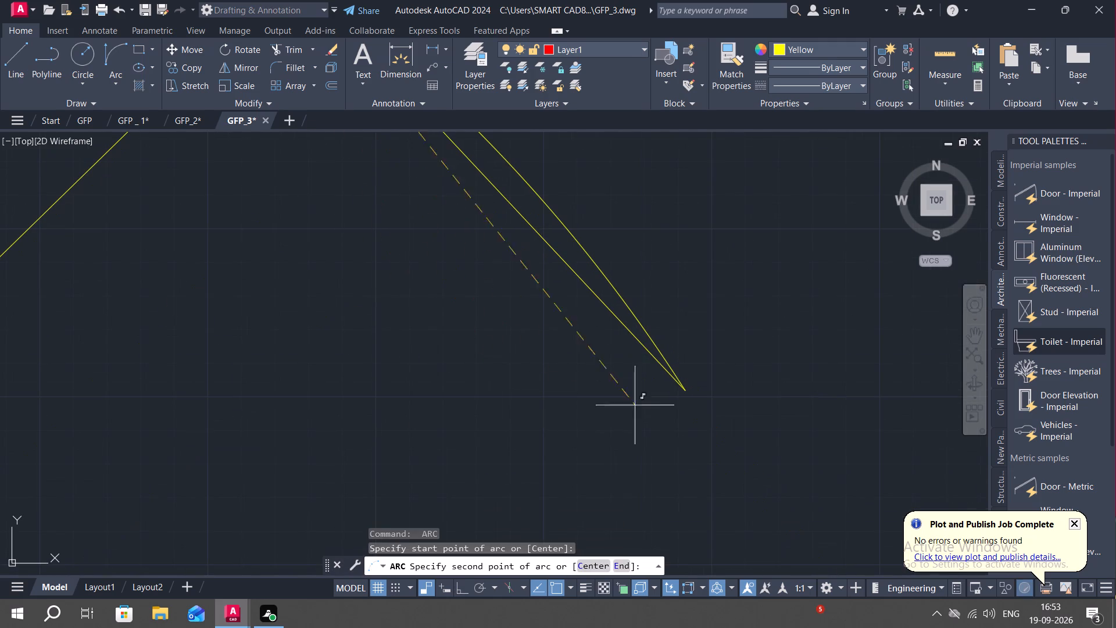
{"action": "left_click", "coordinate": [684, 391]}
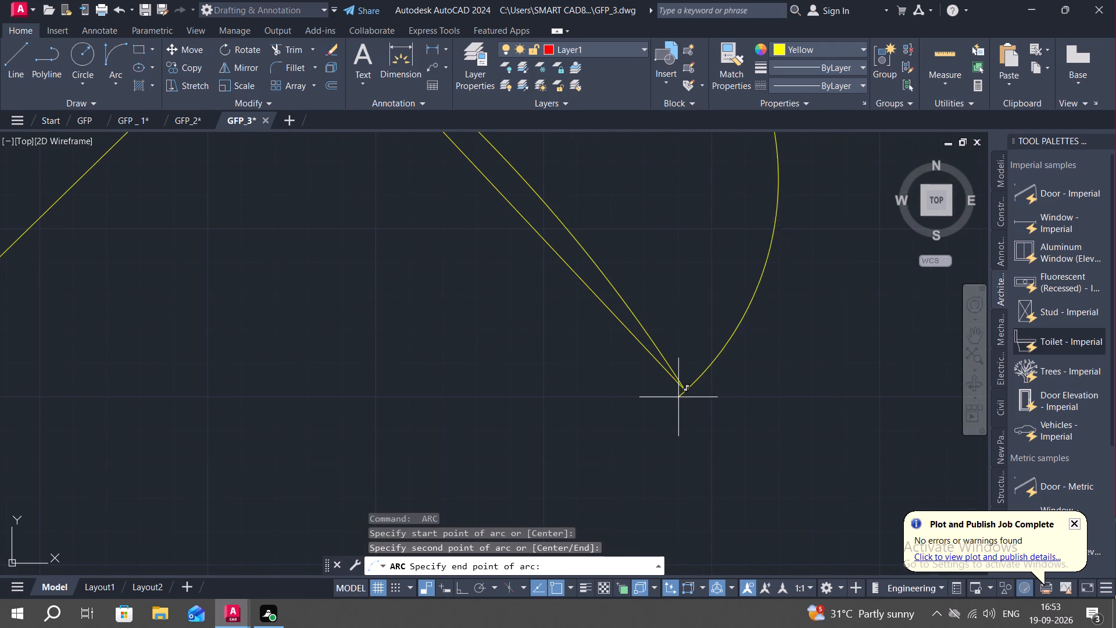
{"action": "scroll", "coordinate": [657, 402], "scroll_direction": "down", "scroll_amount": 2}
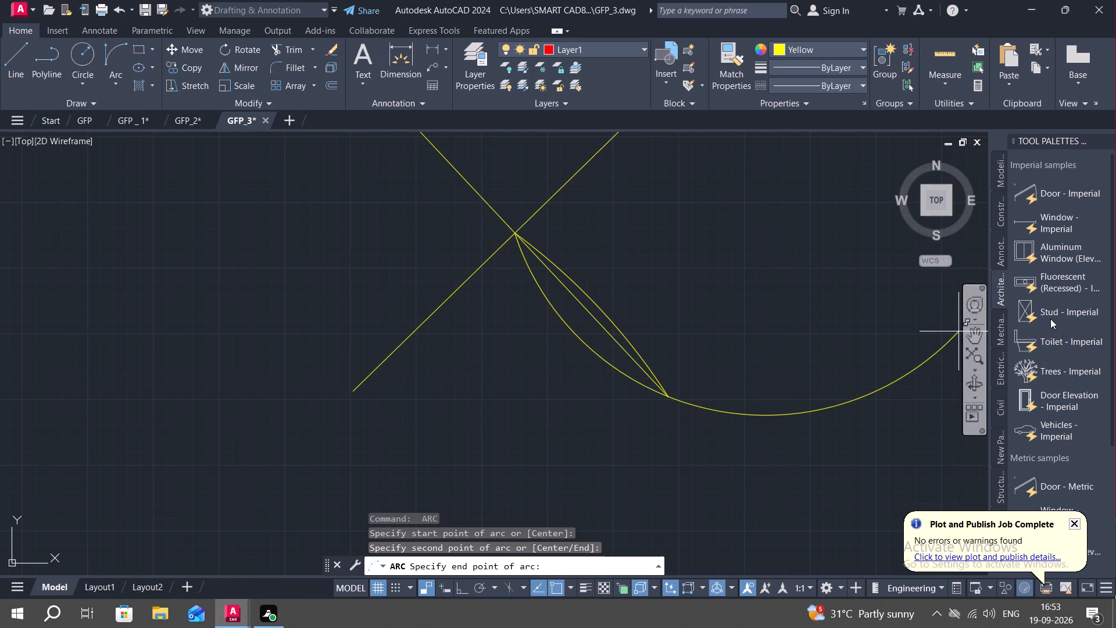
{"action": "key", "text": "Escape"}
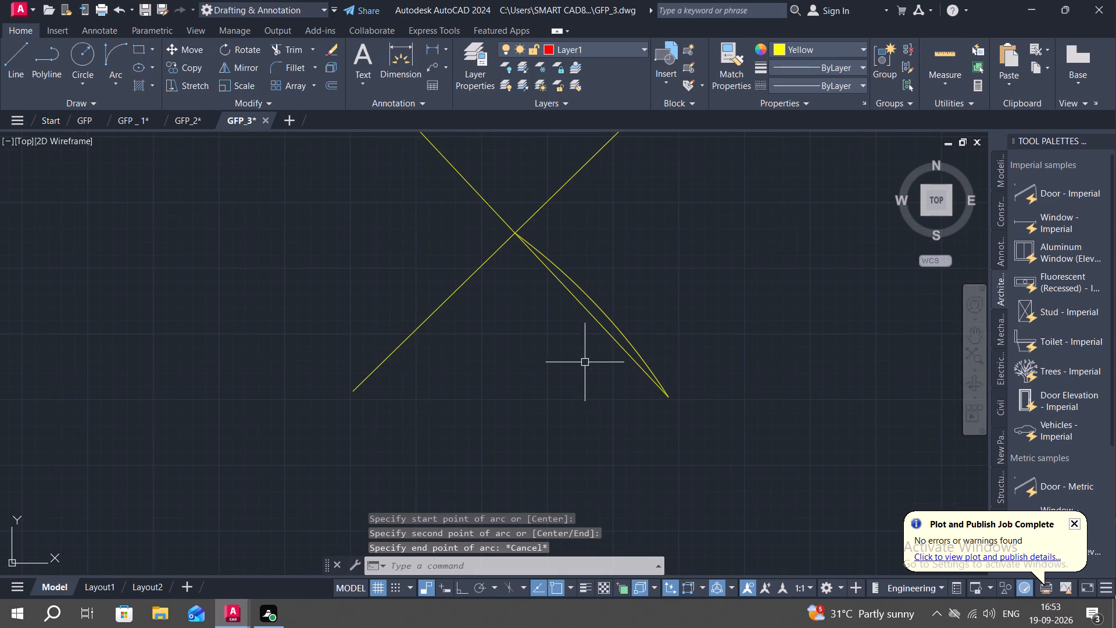
Draw a three-point arc below the lower-right diagonal, from the intersection through the diagonal's end to a point beyond it.
{"action": "key", "text": "space"}
{"action": "left_click", "coordinate": [516, 235]}
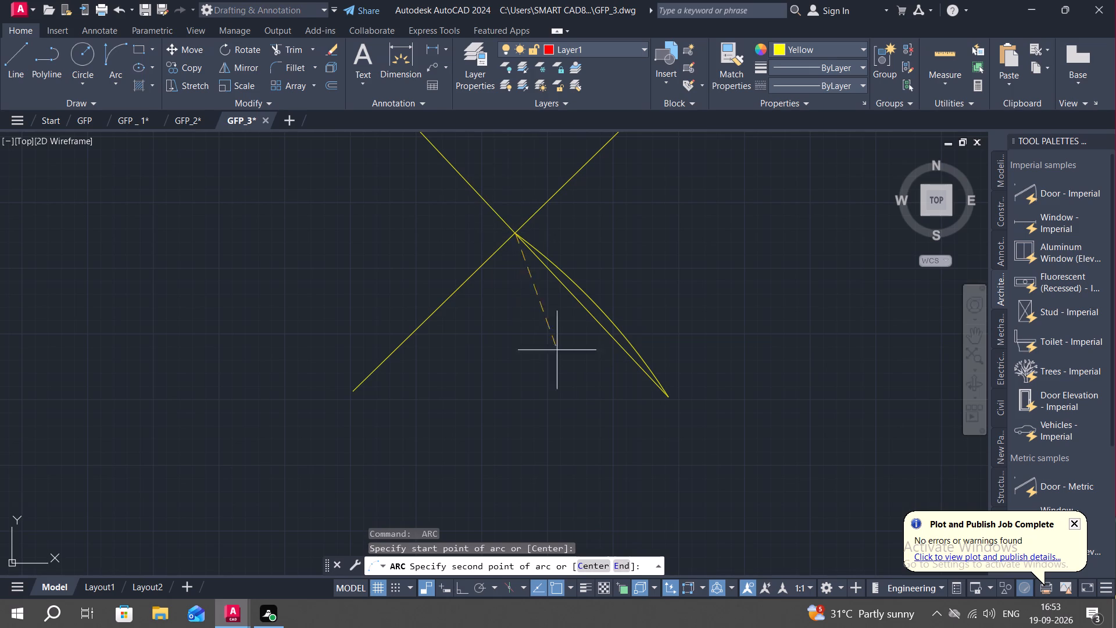
{"action": "left_click", "coordinate": [668, 398]}
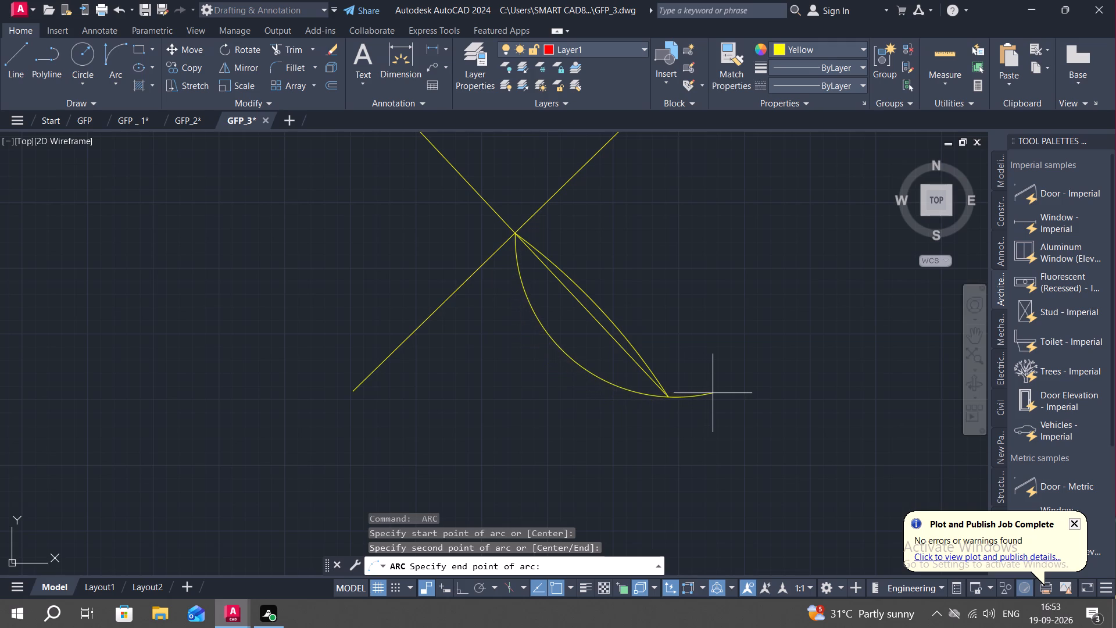
{"action": "left_click", "coordinate": [789, 394]}
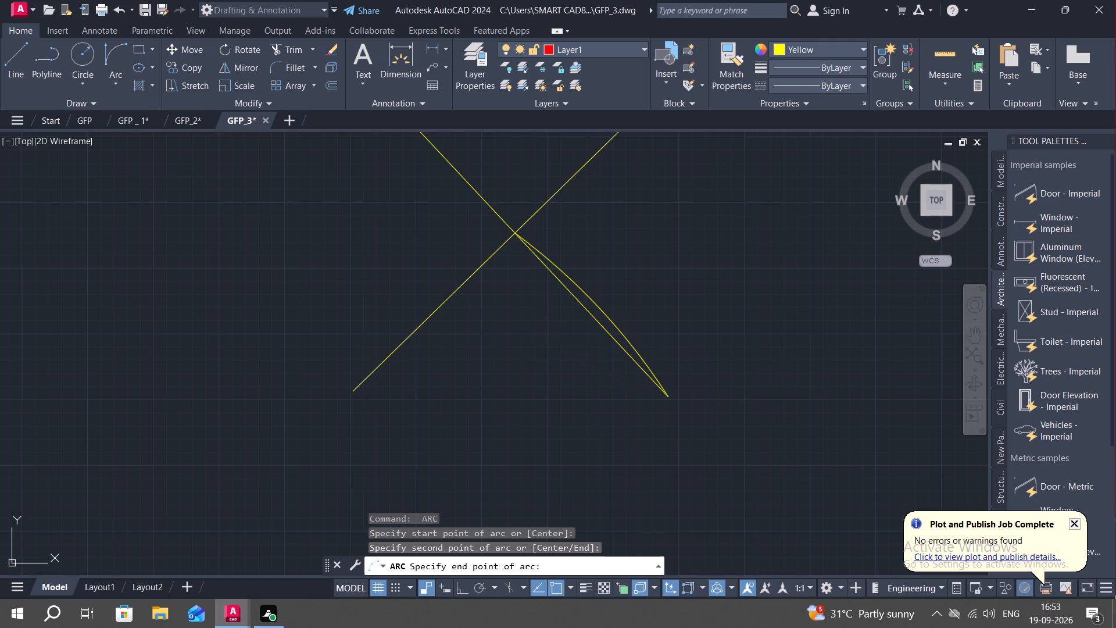
{"action": "key", "text": "Escape"}
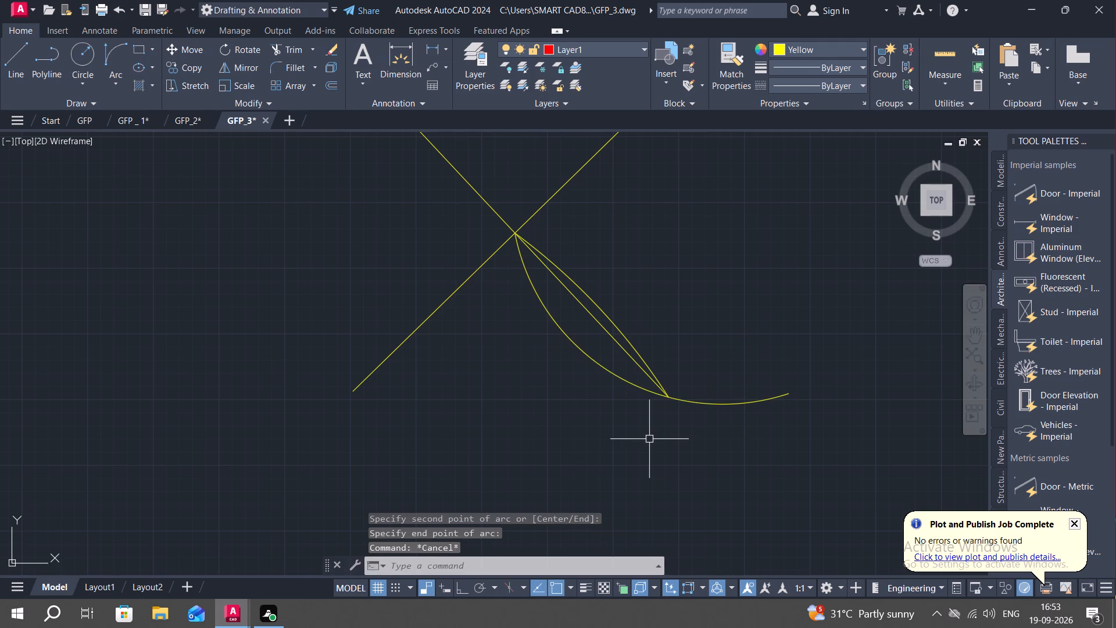
Trim the lower arc beyond the lower-right diagonal's end and remove the shallower arc above the diagonal.
{"action": "key", "text": "t"}
{"action": "key", "text": "r"}
{"action": "key", "text": "space"}
{"action": "left_click", "coordinate": [691, 403]}
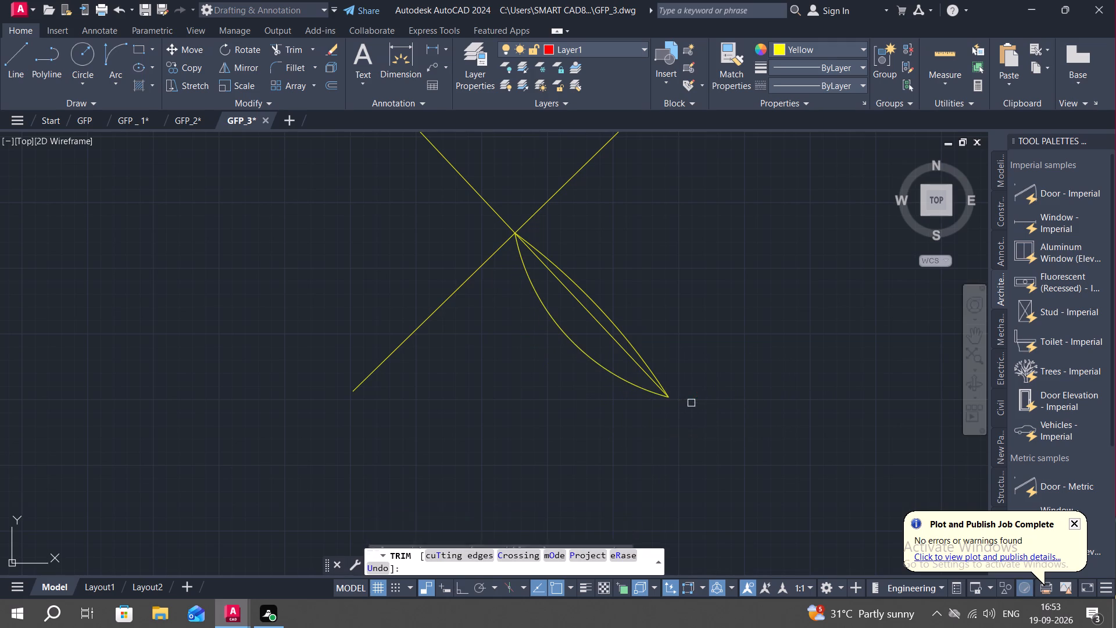
{"action": "scroll", "coordinate": [642, 338], "scroll_direction": "up", "scroll_amount": 2}
{"action": "left_click", "coordinate": [614, 354]}
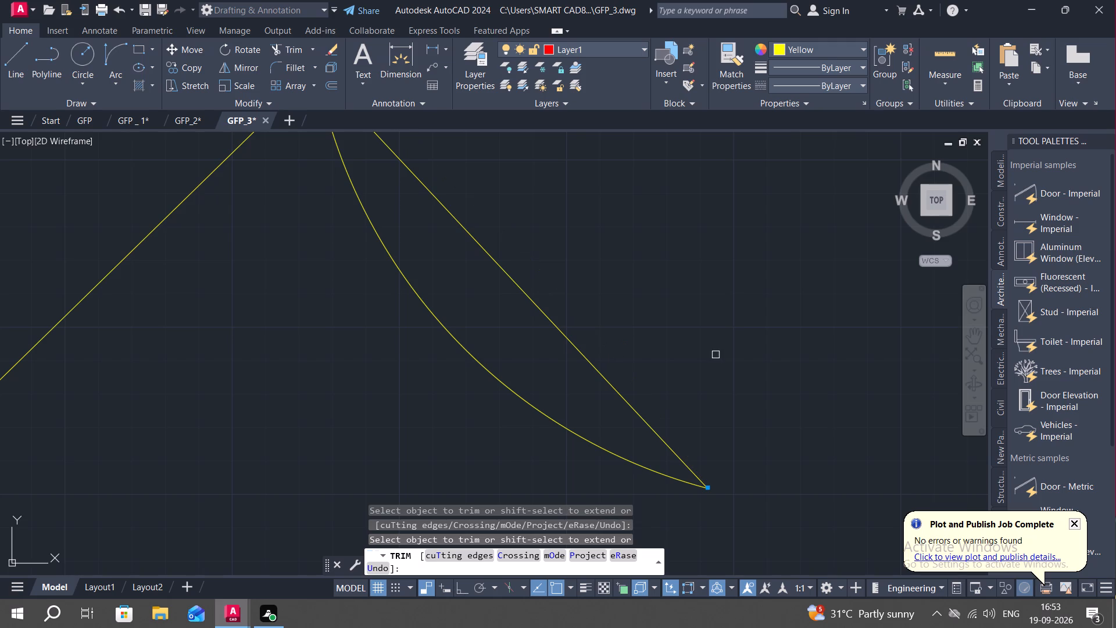
{"action": "type", "text": "MMI"}
{"action": "key", "text": "Escape"}
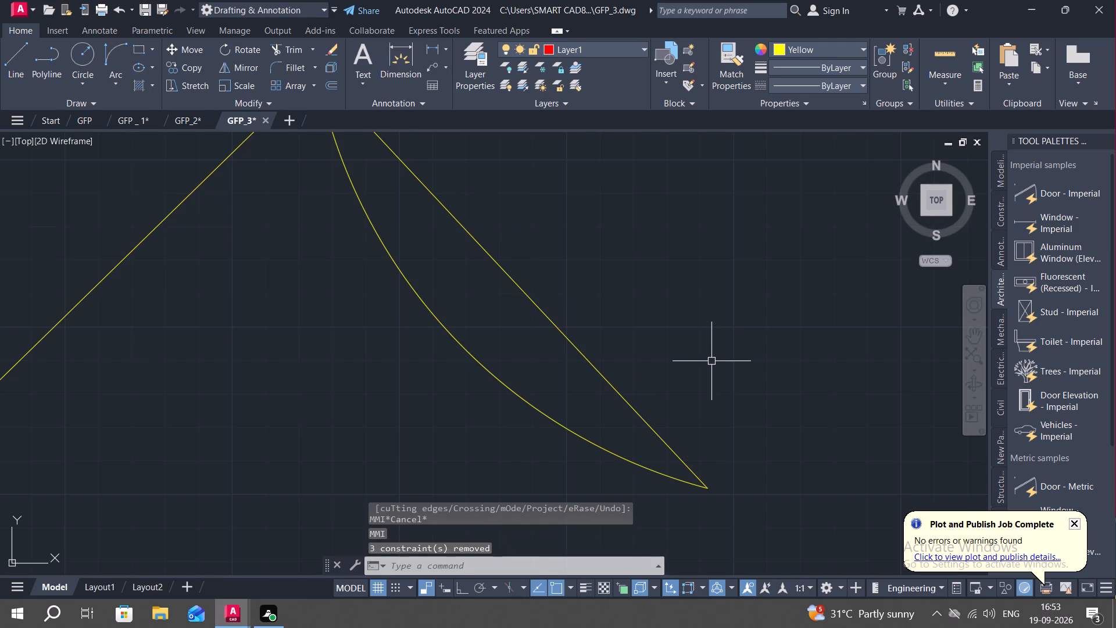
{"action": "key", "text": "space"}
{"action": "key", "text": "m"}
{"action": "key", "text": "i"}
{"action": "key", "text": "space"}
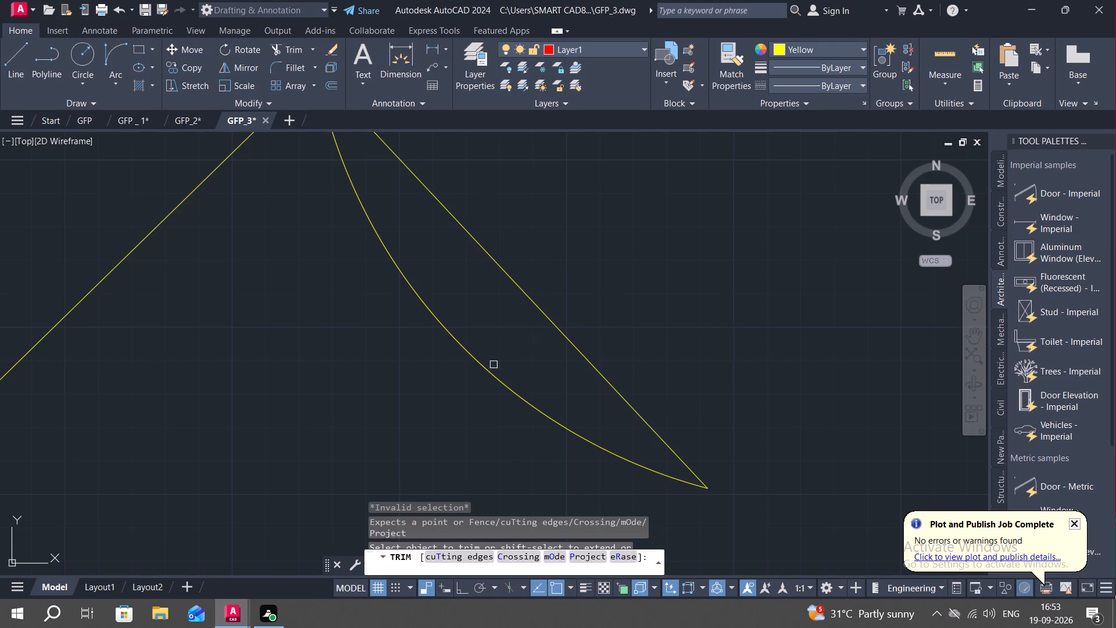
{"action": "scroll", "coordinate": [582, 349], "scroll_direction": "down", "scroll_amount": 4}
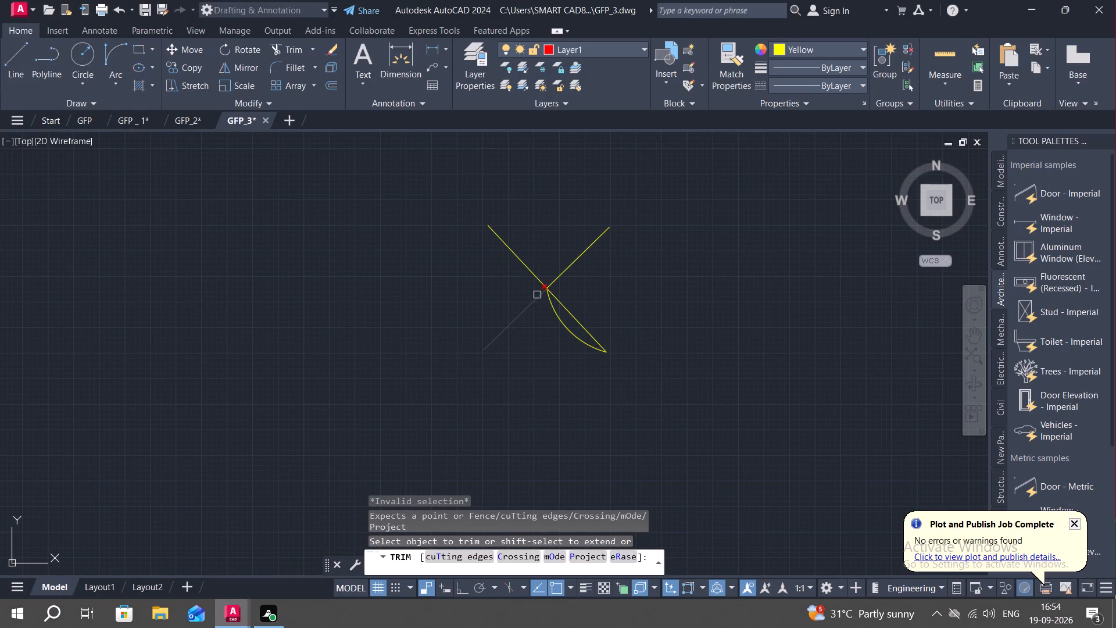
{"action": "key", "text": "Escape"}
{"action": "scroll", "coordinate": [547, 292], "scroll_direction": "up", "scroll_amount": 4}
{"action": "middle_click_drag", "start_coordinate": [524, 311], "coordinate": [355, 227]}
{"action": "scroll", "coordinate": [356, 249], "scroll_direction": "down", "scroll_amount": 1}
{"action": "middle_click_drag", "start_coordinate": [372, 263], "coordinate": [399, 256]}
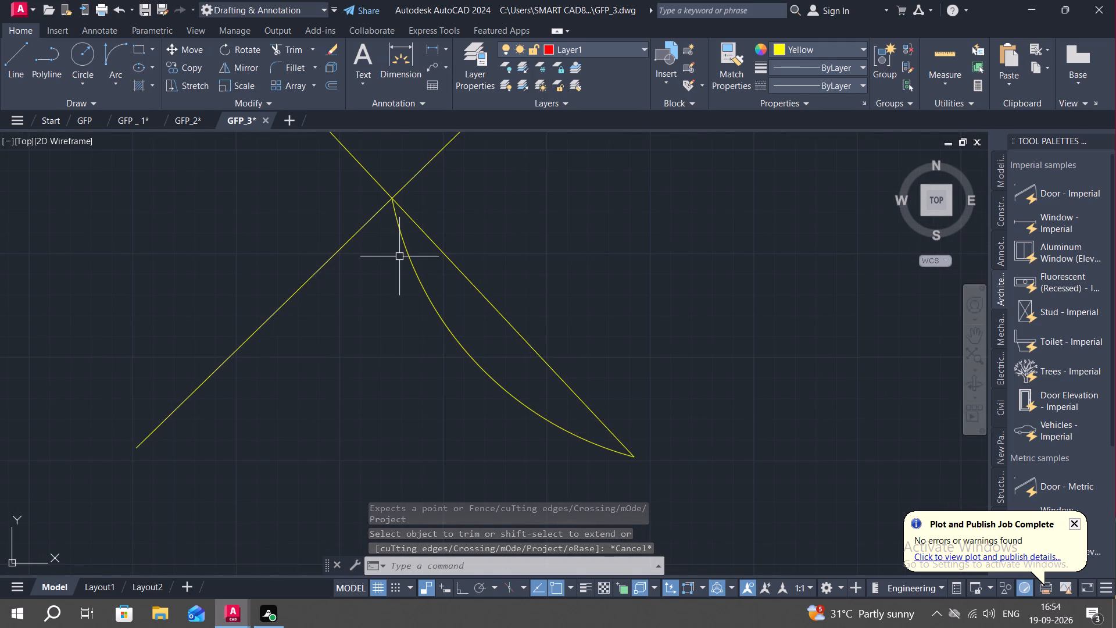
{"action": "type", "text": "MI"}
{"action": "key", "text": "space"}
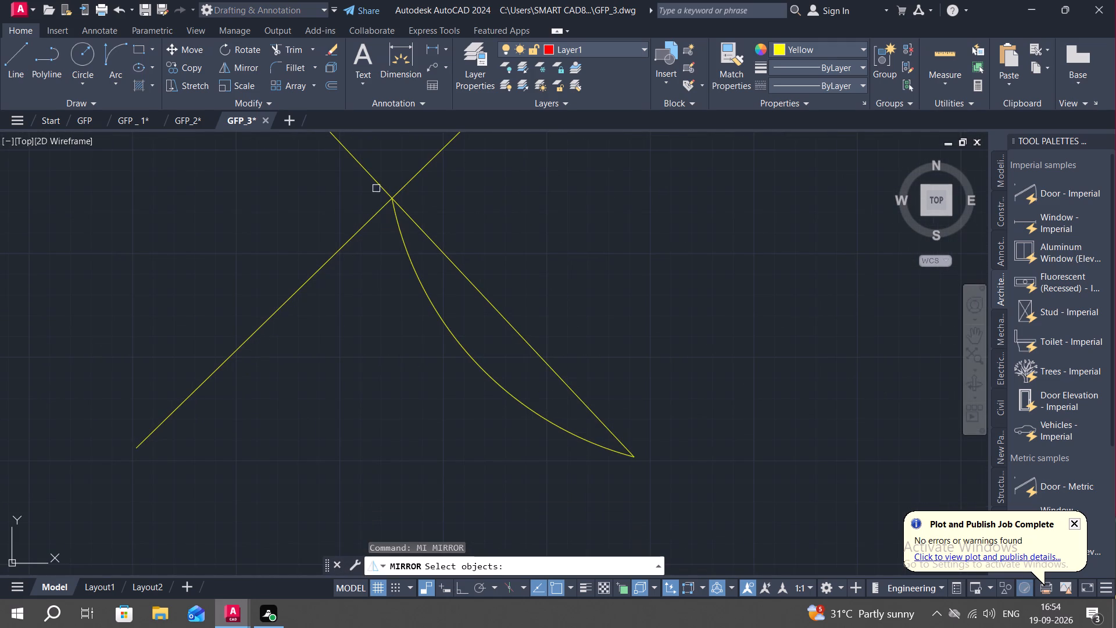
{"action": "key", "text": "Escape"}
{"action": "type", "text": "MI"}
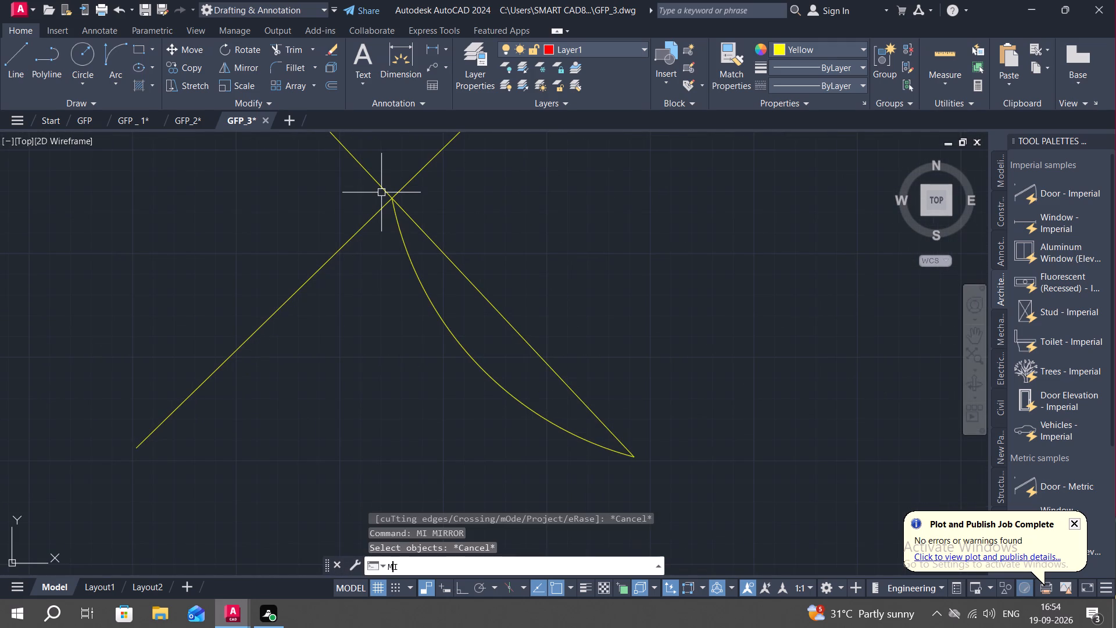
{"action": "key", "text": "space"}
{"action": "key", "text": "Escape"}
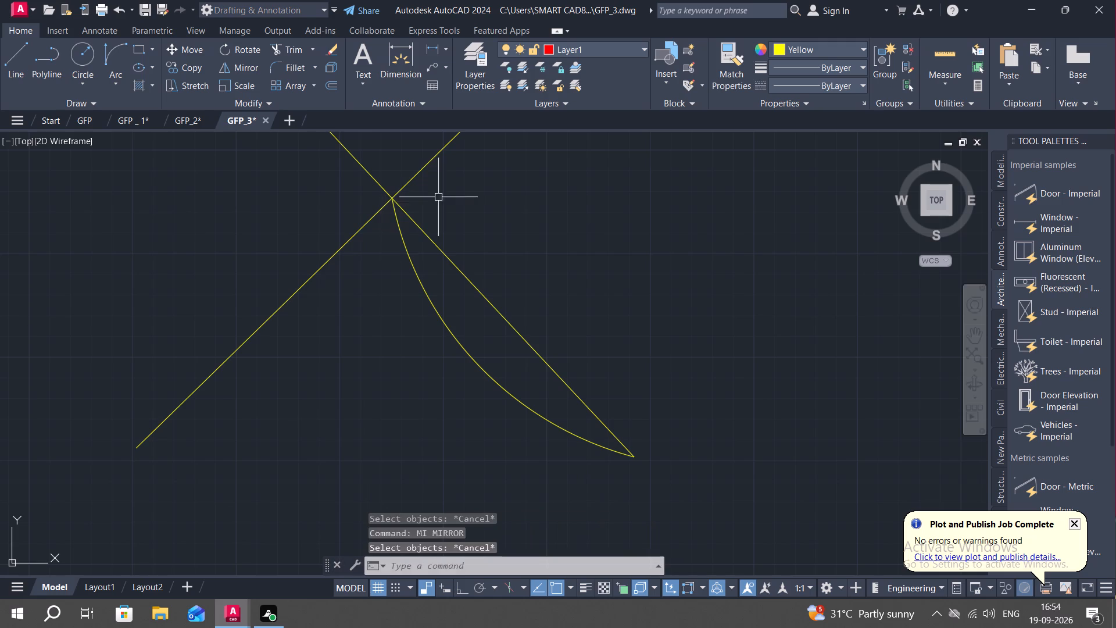
Mirror the lower arc across the lower-right diagonal, keeping the source arc, to form the petal's second side.
{"action": "key", "text": "m"}
{"action": "type", "text": "I"}
{"action": "key", "text": "space"}
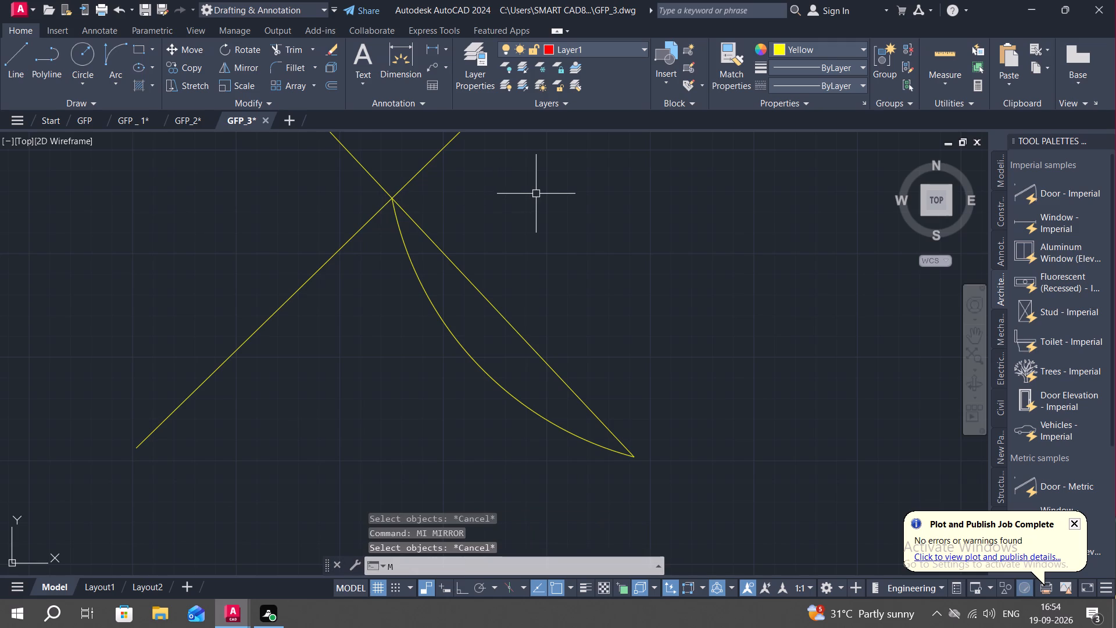
{"action": "left_click", "coordinate": [403, 245]}
{"action": "right_click", "coordinate": [403, 245]}
{"action": "left_click", "coordinate": [394, 195]}
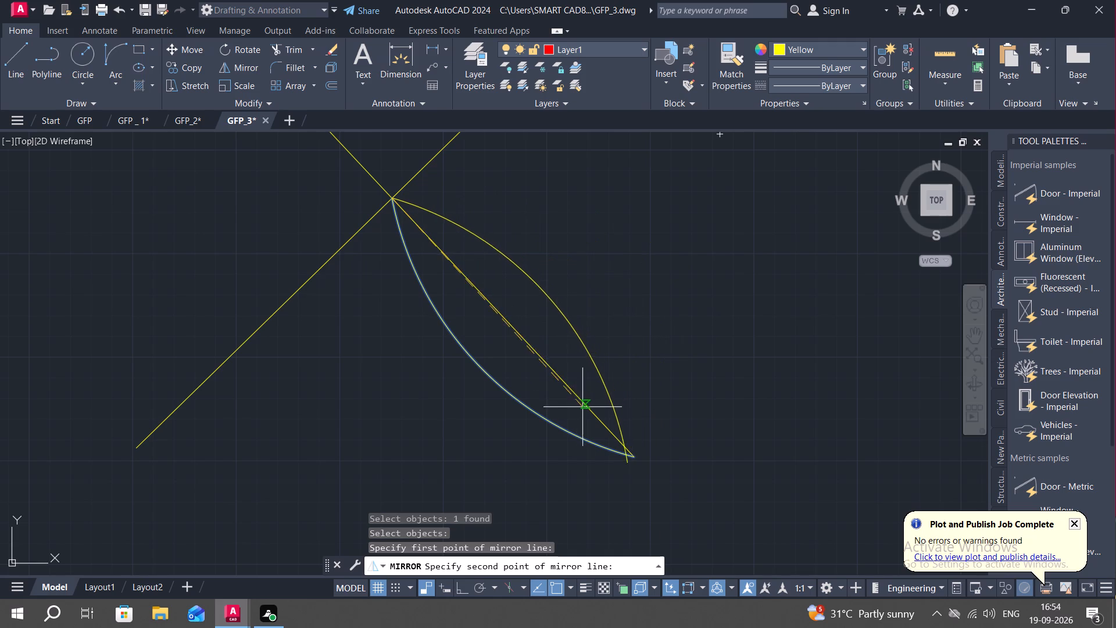
{"action": "scroll", "coordinate": [634, 460], "scroll_direction": "up", "scroll_amount": 3}
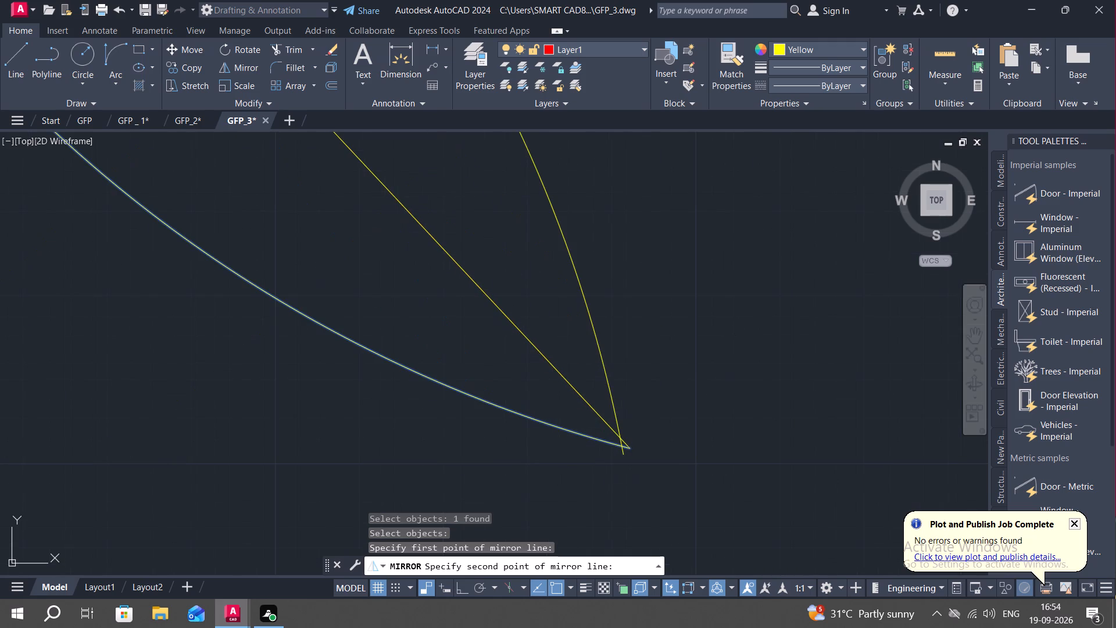
{"action": "left_click", "coordinate": [639, 458]}
{"action": "scroll", "coordinate": [614, 443], "scroll_direction": "up", "scroll_amount": 3}
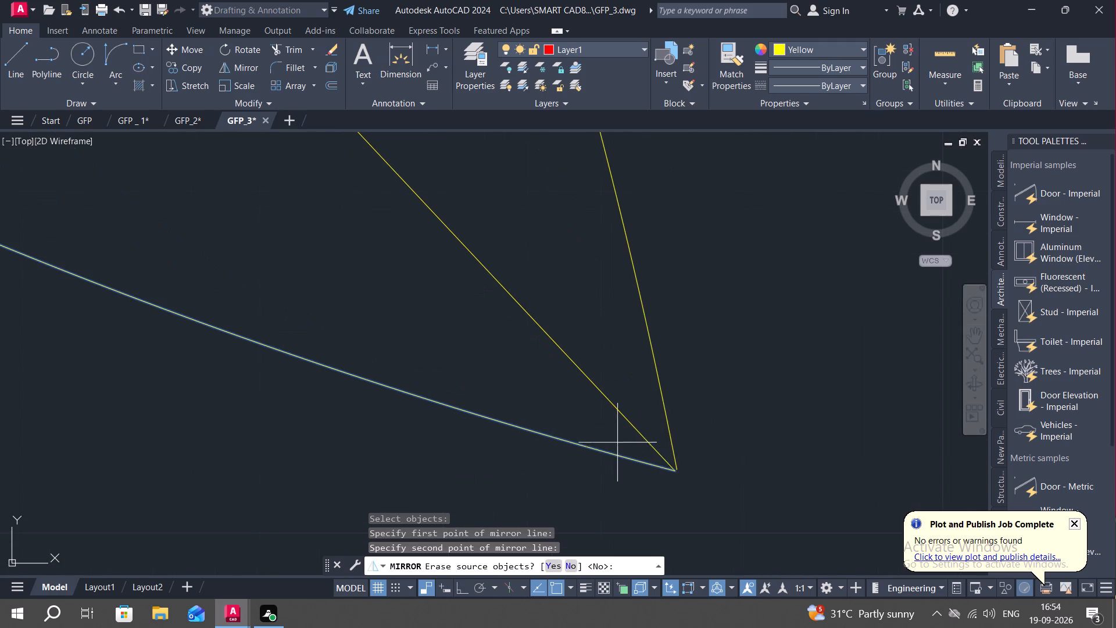
{"action": "left_click", "coordinate": [567, 563]}
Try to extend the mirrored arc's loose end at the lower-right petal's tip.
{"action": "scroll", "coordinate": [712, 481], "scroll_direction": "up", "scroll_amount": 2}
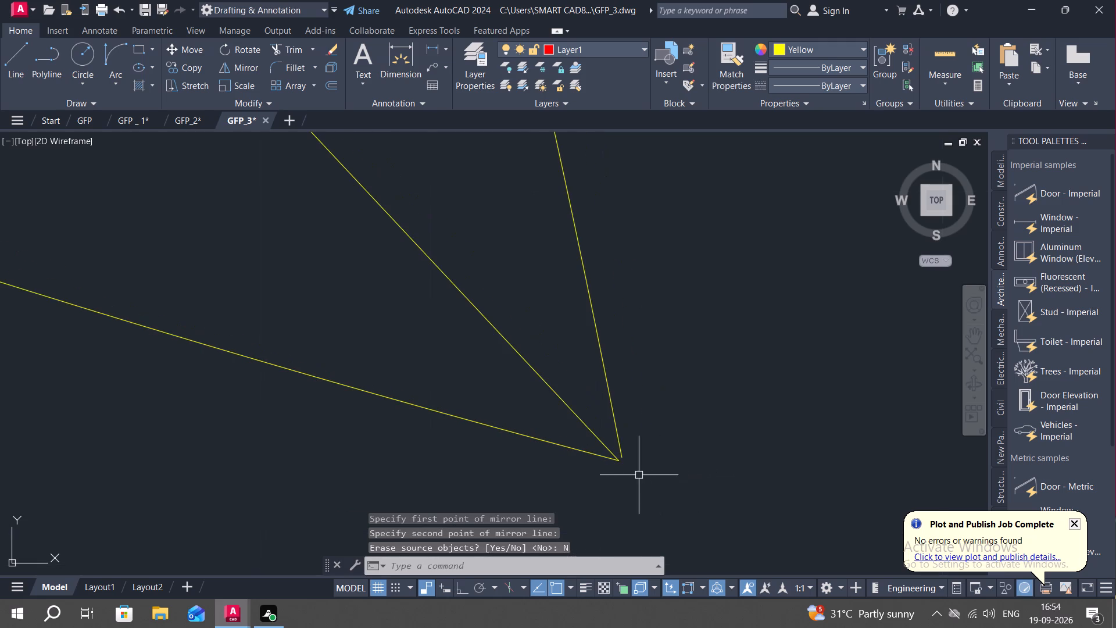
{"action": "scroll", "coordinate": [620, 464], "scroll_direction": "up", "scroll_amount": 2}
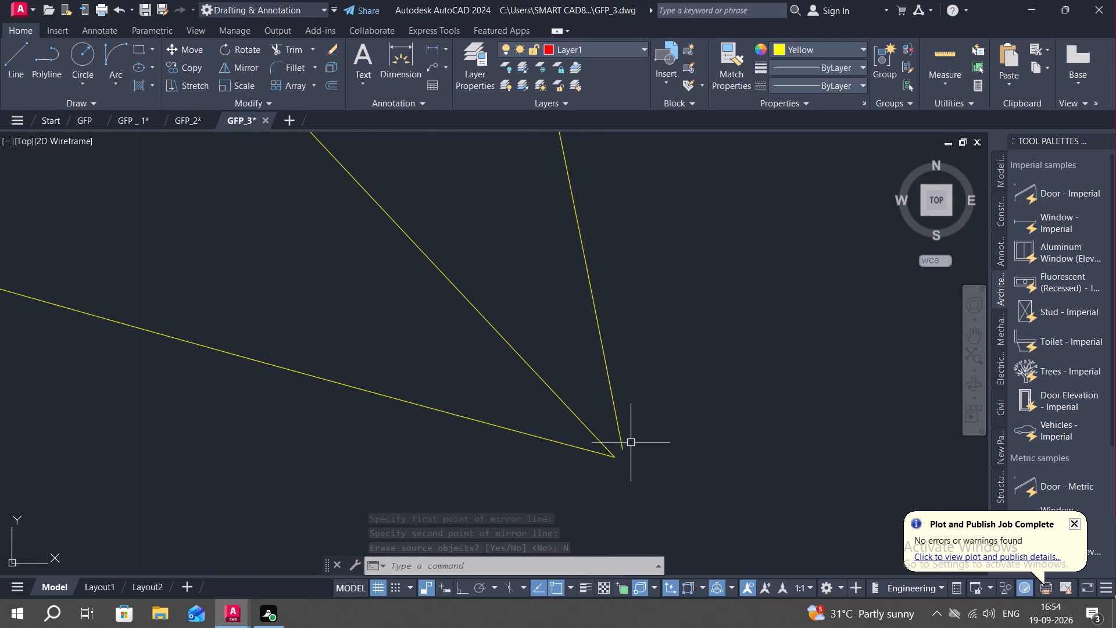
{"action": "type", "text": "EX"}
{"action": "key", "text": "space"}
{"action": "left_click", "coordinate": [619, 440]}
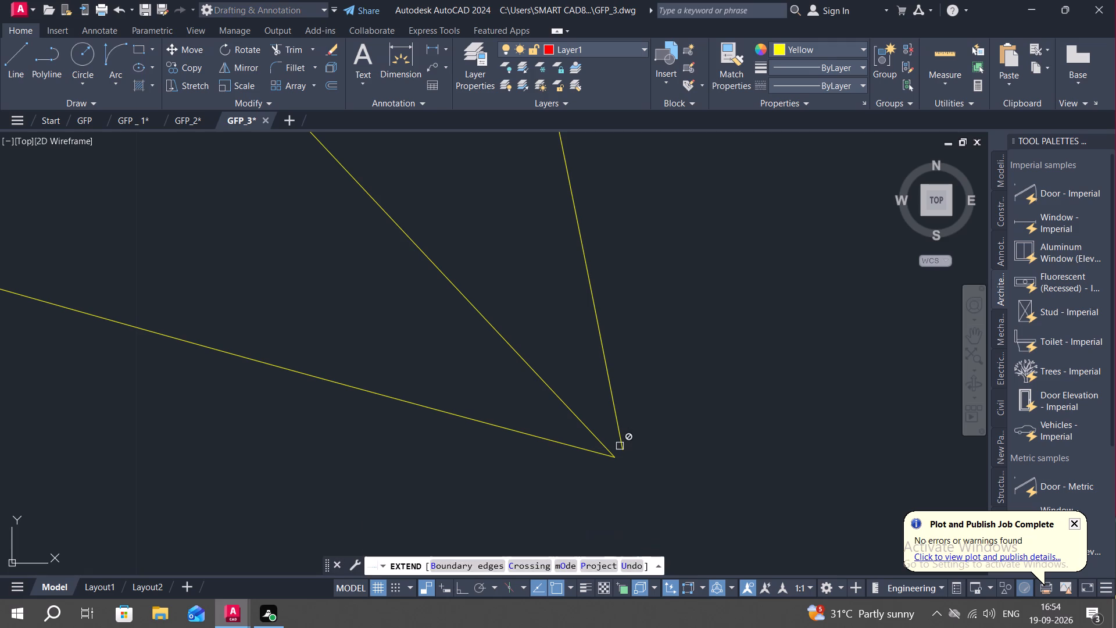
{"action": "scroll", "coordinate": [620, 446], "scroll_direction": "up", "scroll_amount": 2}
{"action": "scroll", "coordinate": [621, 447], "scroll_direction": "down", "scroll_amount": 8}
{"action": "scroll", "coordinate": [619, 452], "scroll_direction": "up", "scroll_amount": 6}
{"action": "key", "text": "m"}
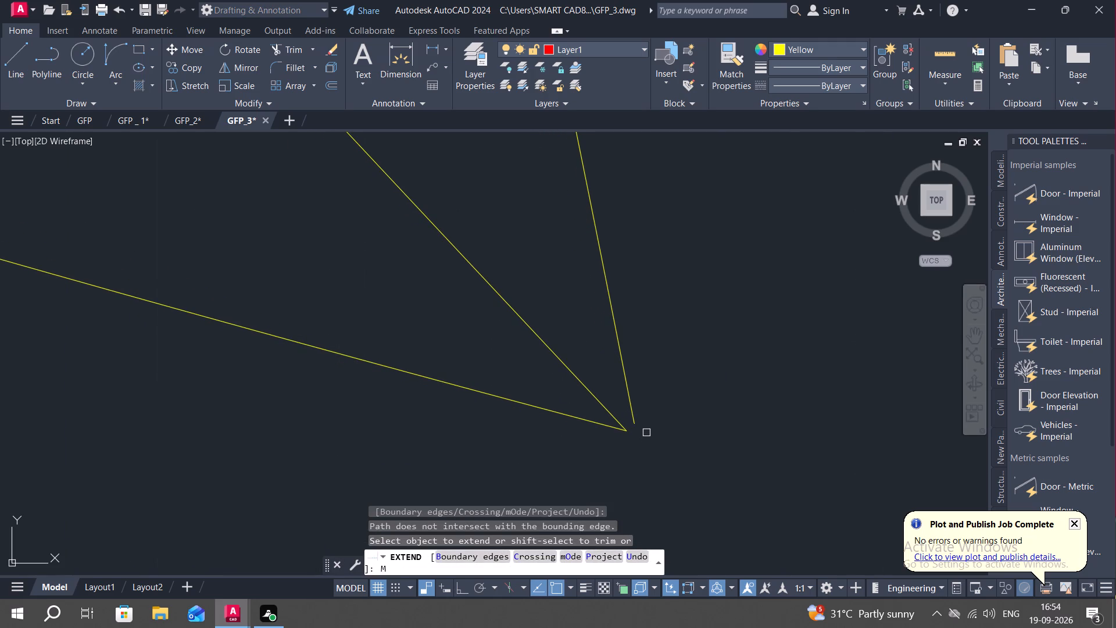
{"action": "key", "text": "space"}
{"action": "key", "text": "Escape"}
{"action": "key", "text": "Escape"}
Move the mirrored arc by its loose end onto the lower-right diagonal's end so the petal's tip closes.
{"action": "type", "text": "M"}
{"action": "key", "text": "space"}
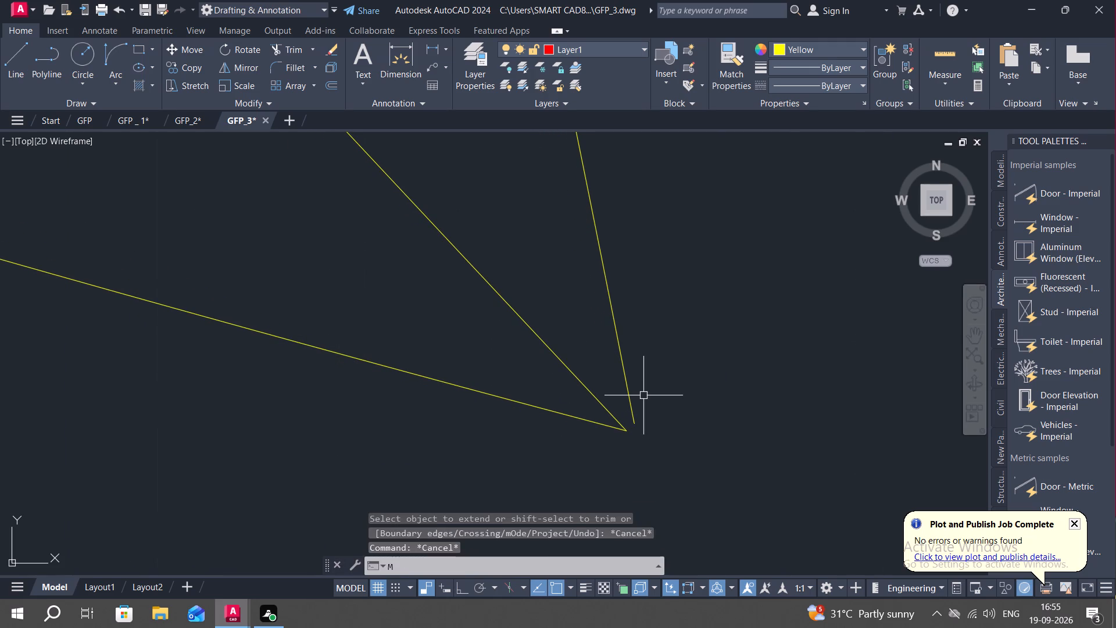
{"action": "left_click", "coordinate": [631, 390]}
{"action": "right_click", "coordinate": [631, 387]}
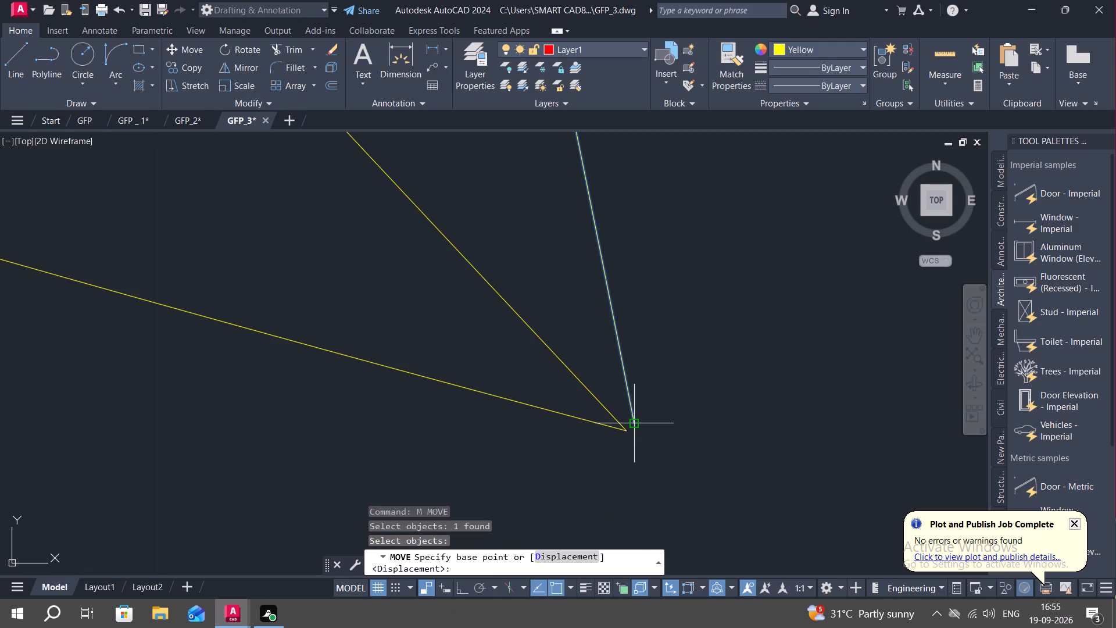
{"action": "left_click", "coordinate": [633, 423]}
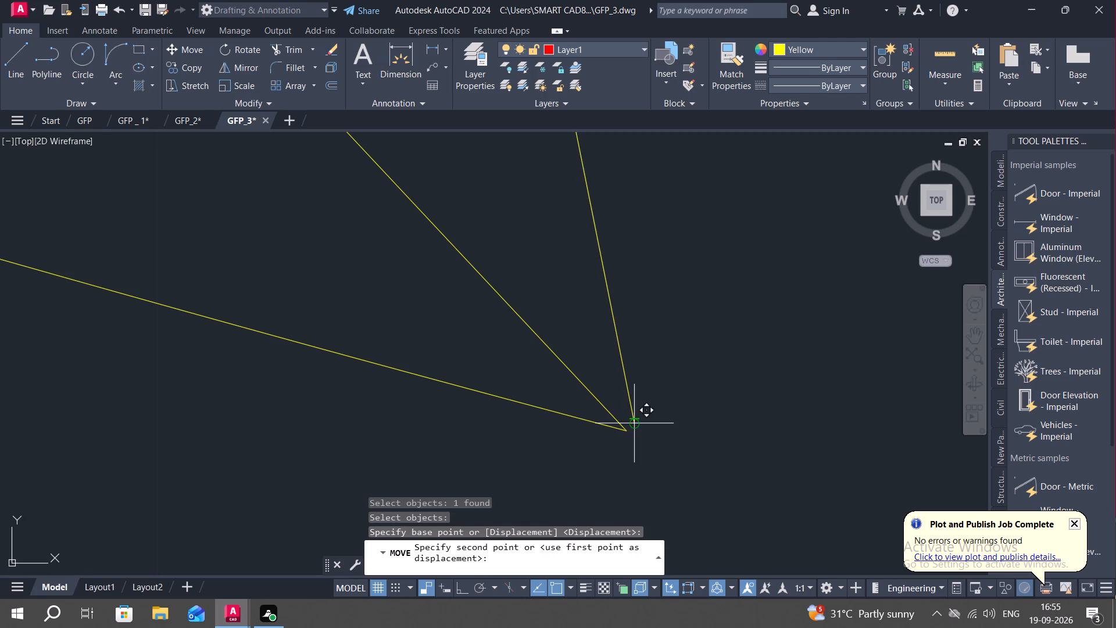
{"action": "scroll", "coordinate": [634, 418], "scroll_direction": "down", "scroll_amount": 4}
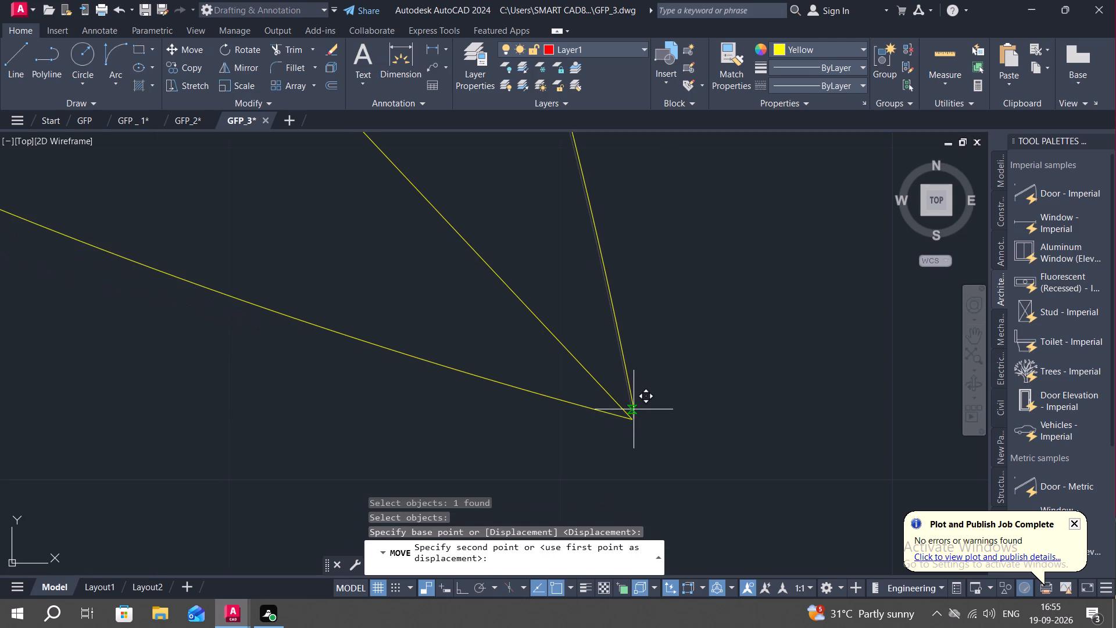
{"action": "scroll", "coordinate": [631, 412], "scroll_direction": "down", "scroll_amount": 3}
{"action": "scroll", "coordinate": [630, 413], "scroll_direction": "up", "scroll_amount": 3}
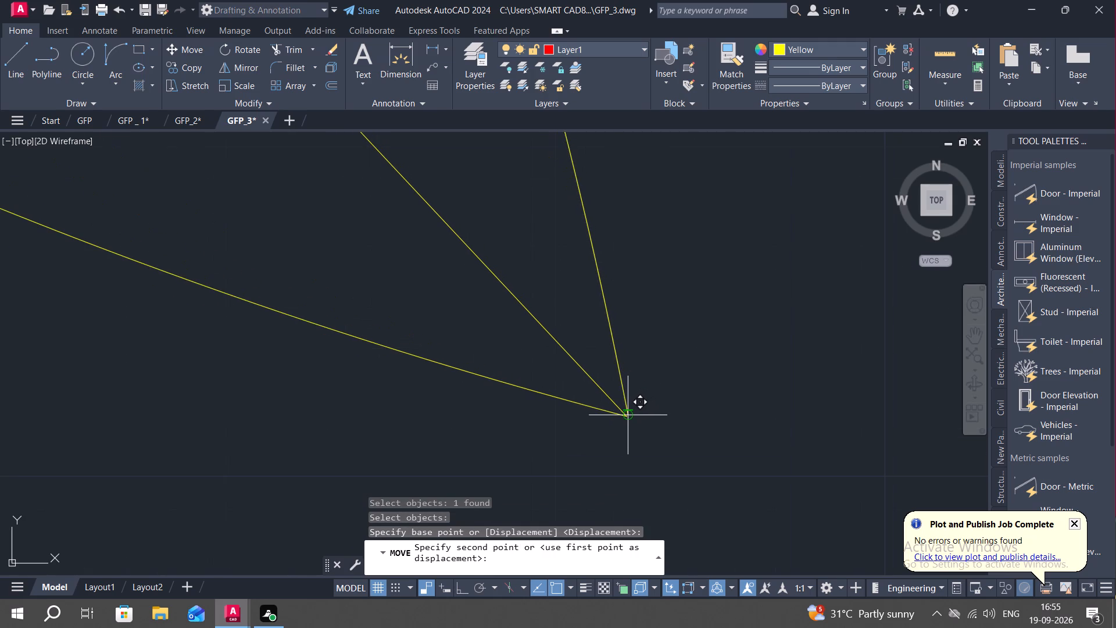
{"action": "scroll", "coordinate": [626, 418], "scroll_direction": "up", "scroll_amount": 6}
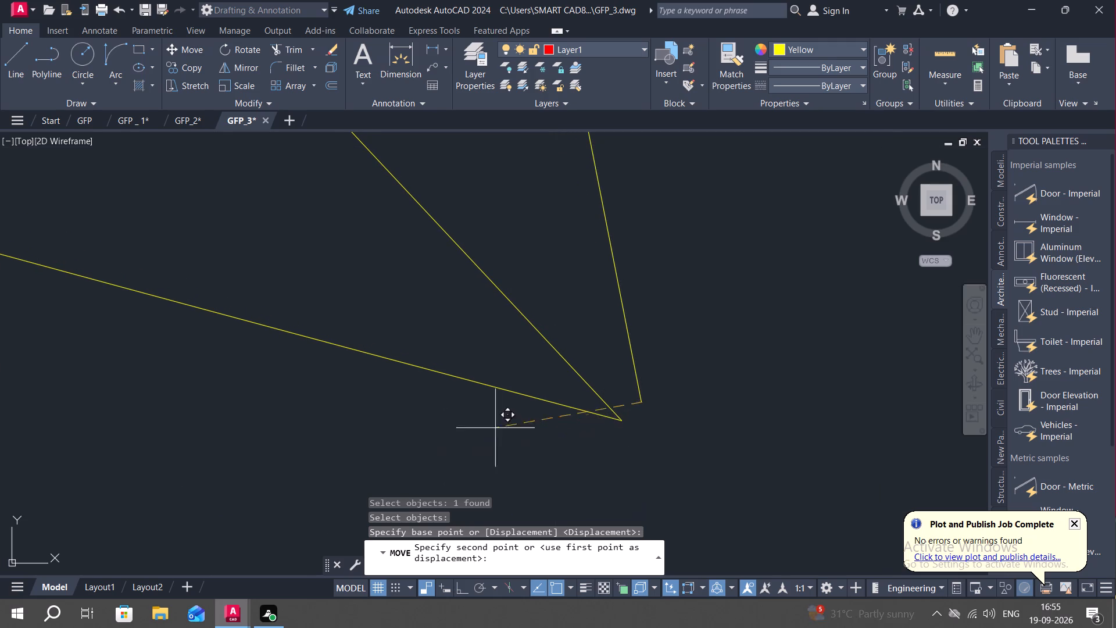
{"action": "scroll", "coordinate": [674, 387], "scroll_direction": "down", "scroll_amount": 2}
{"action": "middle_click_drag", "start_coordinate": [706, 397], "coordinate": [672, 451]}
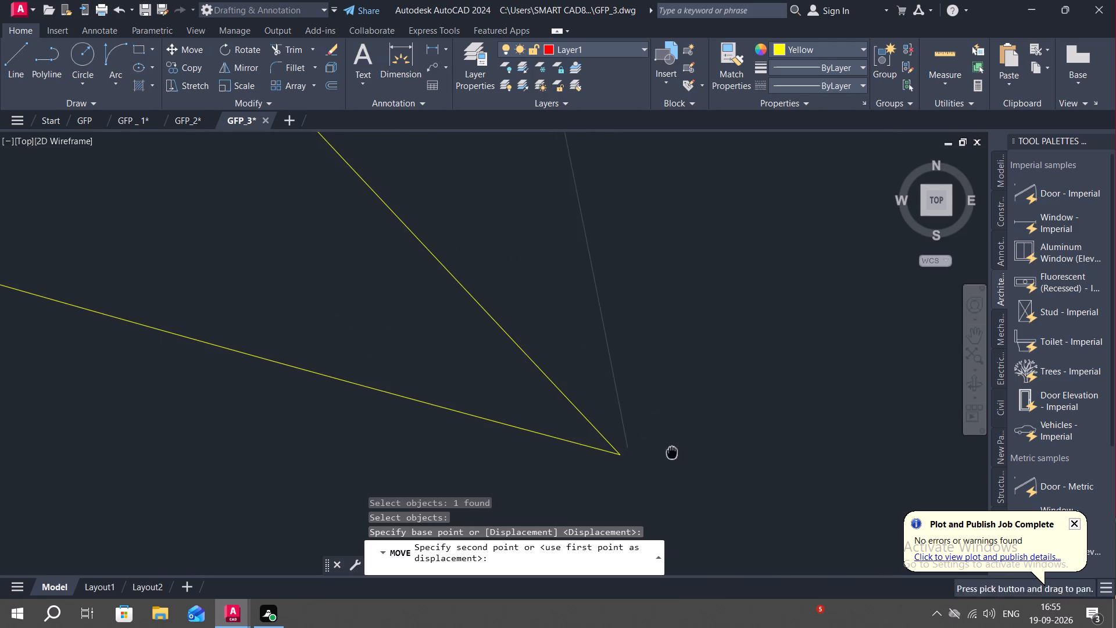
{"action": "left_click", "coordinate": [617, 455]}
Mirror the lower-right petal's two arcs across a slightly tilted, near-vertical line through its inner end, keeping the source, to form a left petal.
{"action": "scroll", "coordinate": [615, 454], "scroll_direction": "down", "scroll_amount": 2}
{"action": "scroll", "coordinate": [639, 457], "scroll_direction": "up", "scroll_amount": 5}
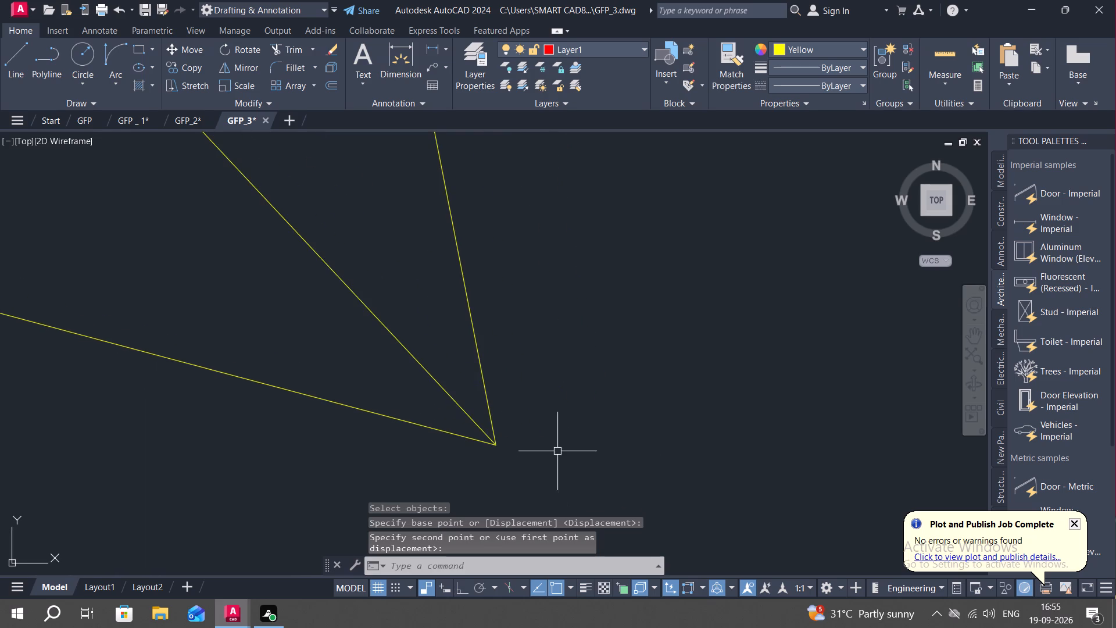
{"action": "scroll", "coordinate": [624, 450], "scroll_direction": "down", "scroll_amount": 2}
{"action": "scroll", "coordinate": [749, 446], "scroll_direction": "down", "scroll_amount": 2}
{"action": "scroll", "coordinate": [627, 443], "scroll_direction": "up", "scroll_amount": 3}
{"action": "scroll", "coordinate": [675, 444], "scroll_direction": "down", "scroll_amount": 2}
{"action": "scroll", "coordinate": [675, 443], "scroll_direction": "up", "scroll_amount": 1}
{"action": "scroll", "coordinate": [675, 443], "scroll_direction": "down", "scroll_amount": 3}
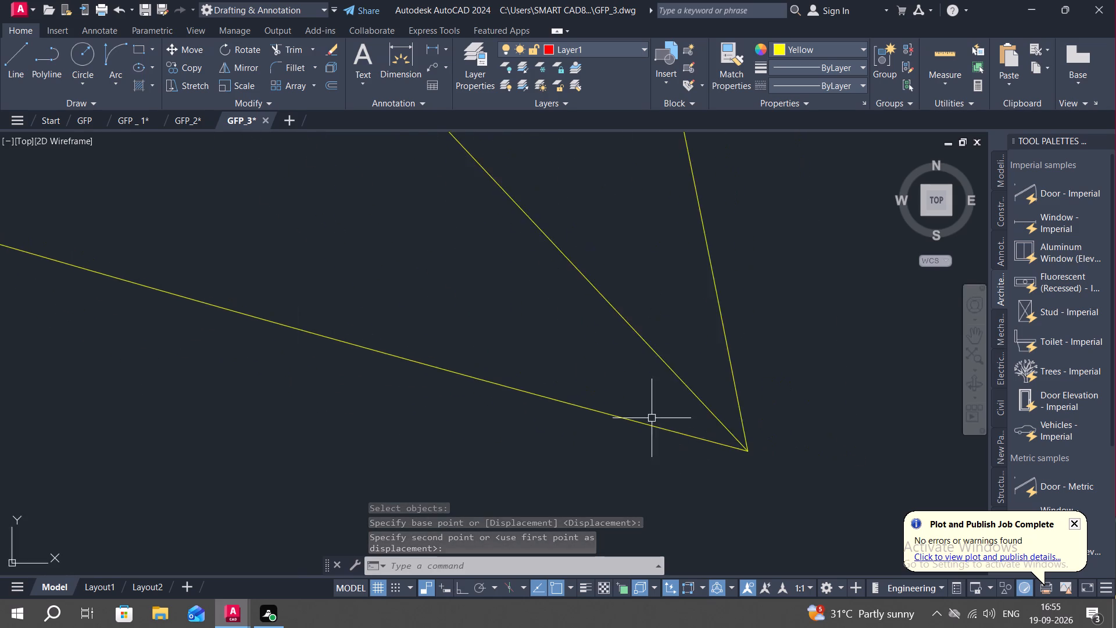
{"action": "scroll", "coordinate": [651, 417], "scroll_direction": "down", "scroll_amount": 10}
{"action": "scroll", "coordinate": [602, 374], "scroll_direction": "up", "scroll_amount": 2}
{"action": "middle_click_drag", "start_coordinate": [597, 371], "coordinate": [665, 405]}
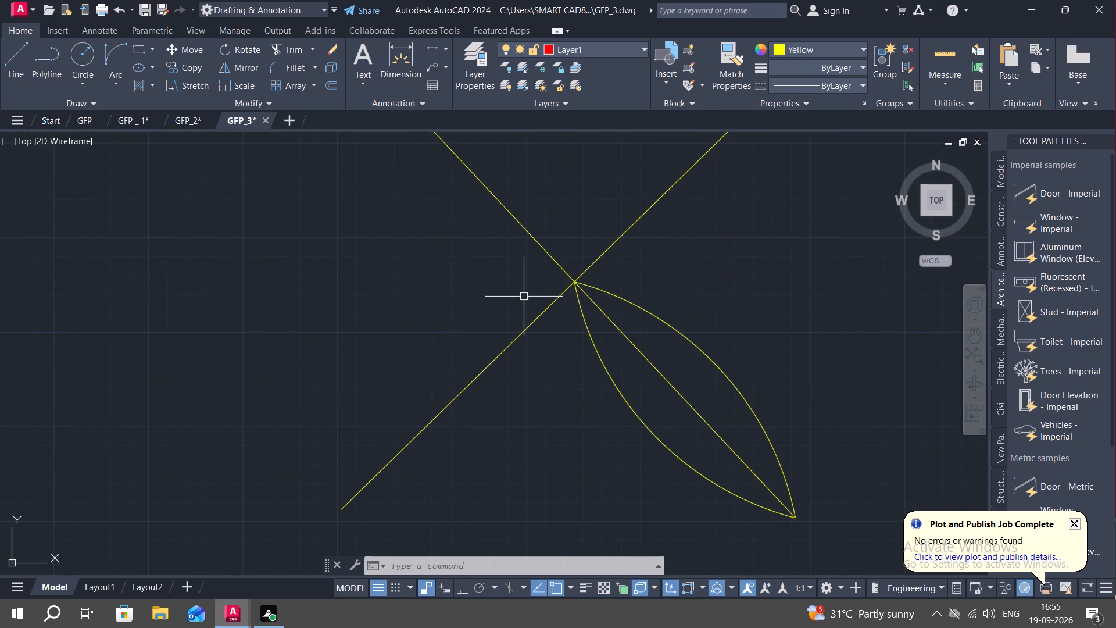
{"action": "left_click_drag", "start_coordinate": [547, 327], "coordinate": [821, 456]}
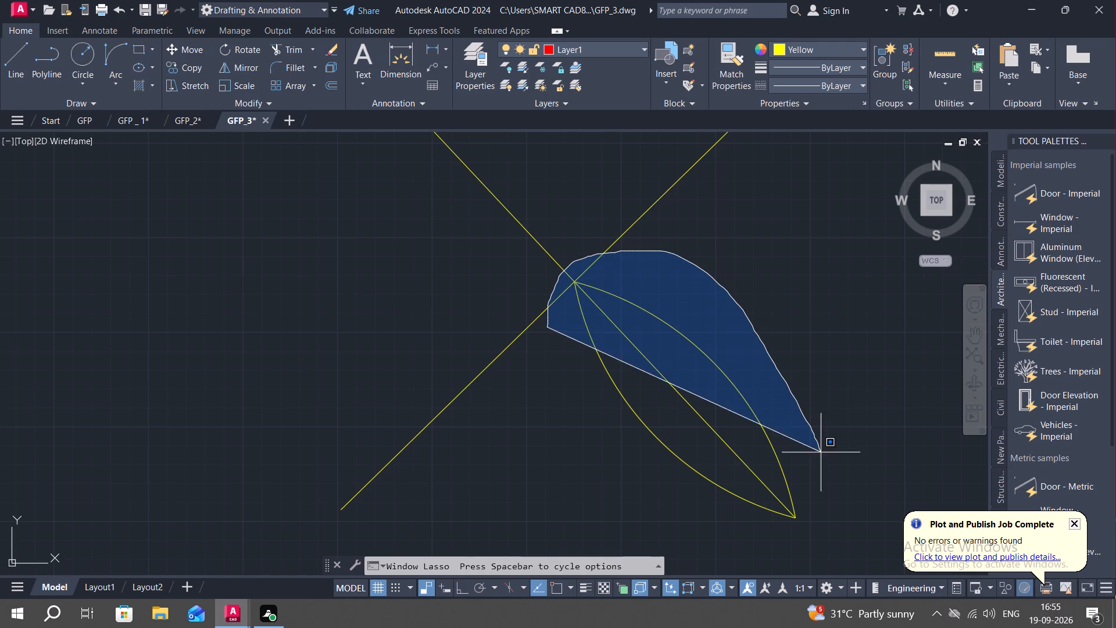
{"action": "left_click_drag", "start_coordinate": [821, 456], "coordinate": [600, 479]}
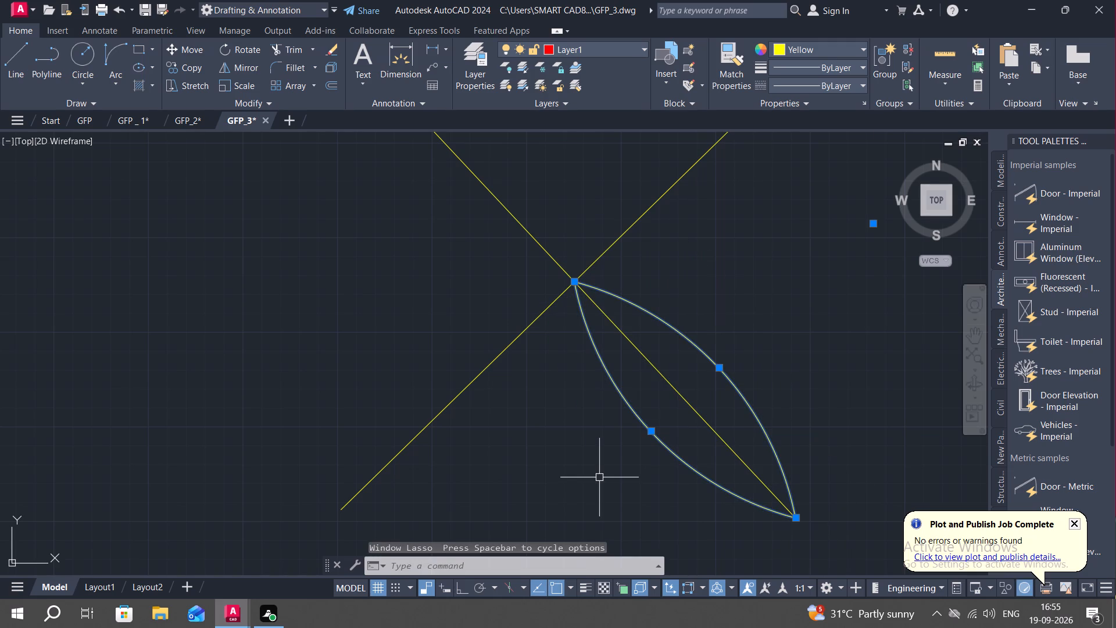
{"action": "key", "text": "m"}
{"action": "key", "text": "i"}
{"action": "key", "text": "space"}
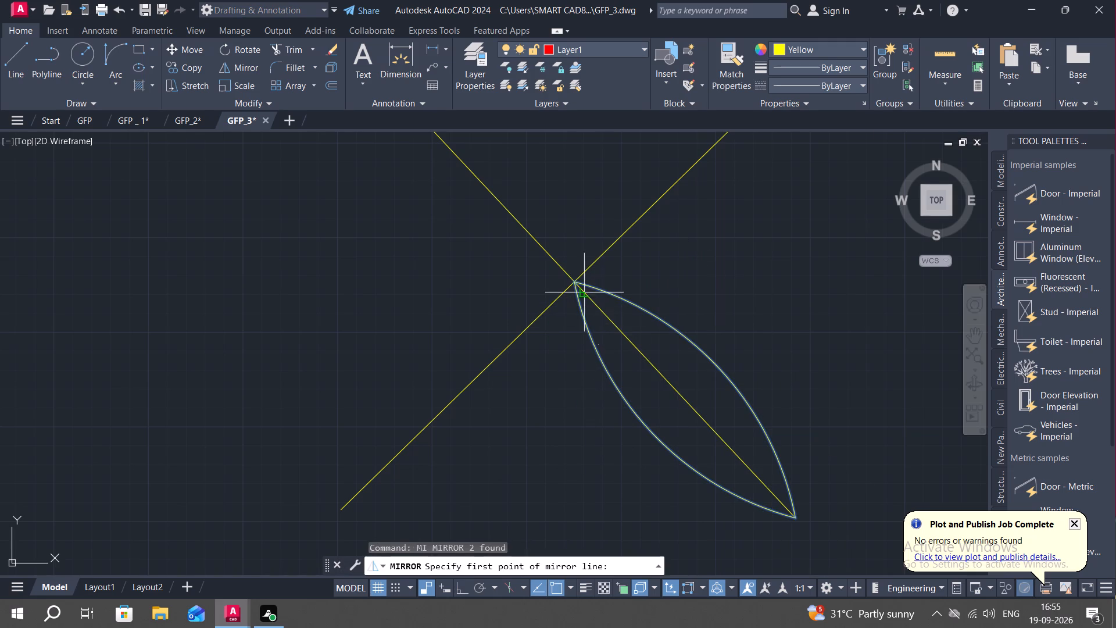
{"action": "left_click", "coordinate": [581, 283]}
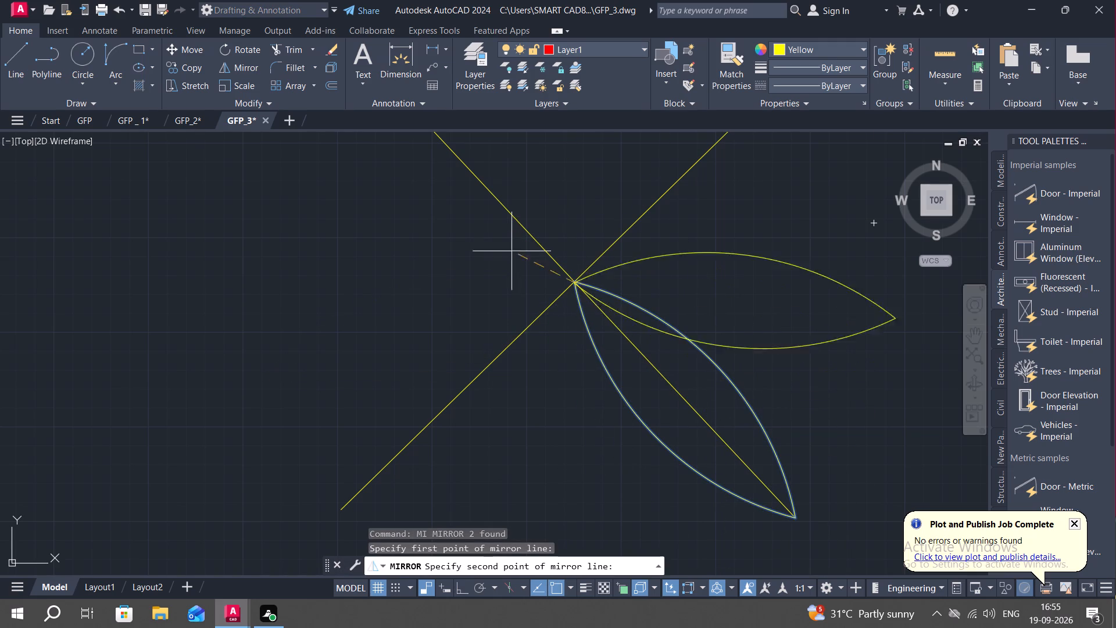
{"action": "middle_click_drag", "start_coordinate": [505, 282], "coordinate": [516, 334]}
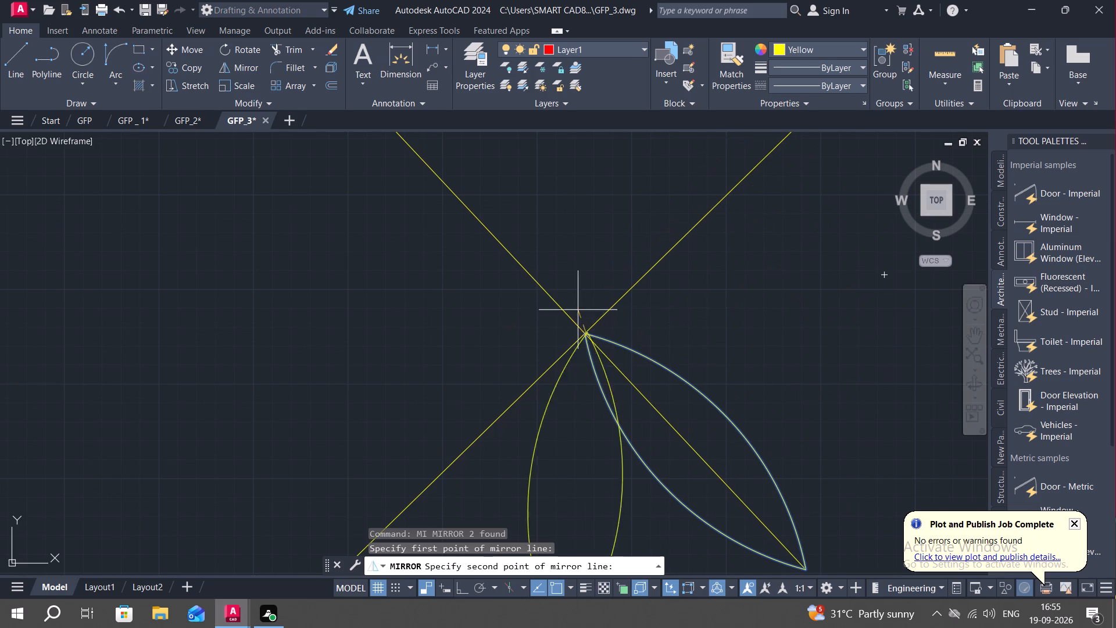
{"action": "scroll", "coordinate": [589, 338], "scroll_direction": "up", "scroll_amount": 6}
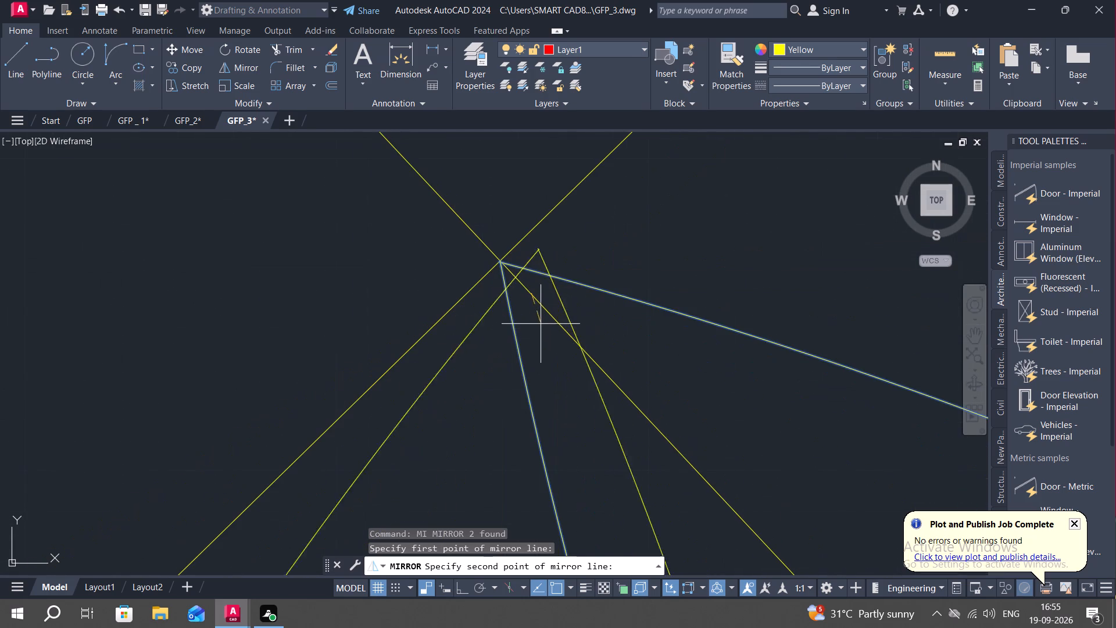
{"action": "scroll", "coordinate": [509, 287], "scroll_direction": "down", "scroll_amount": 5}
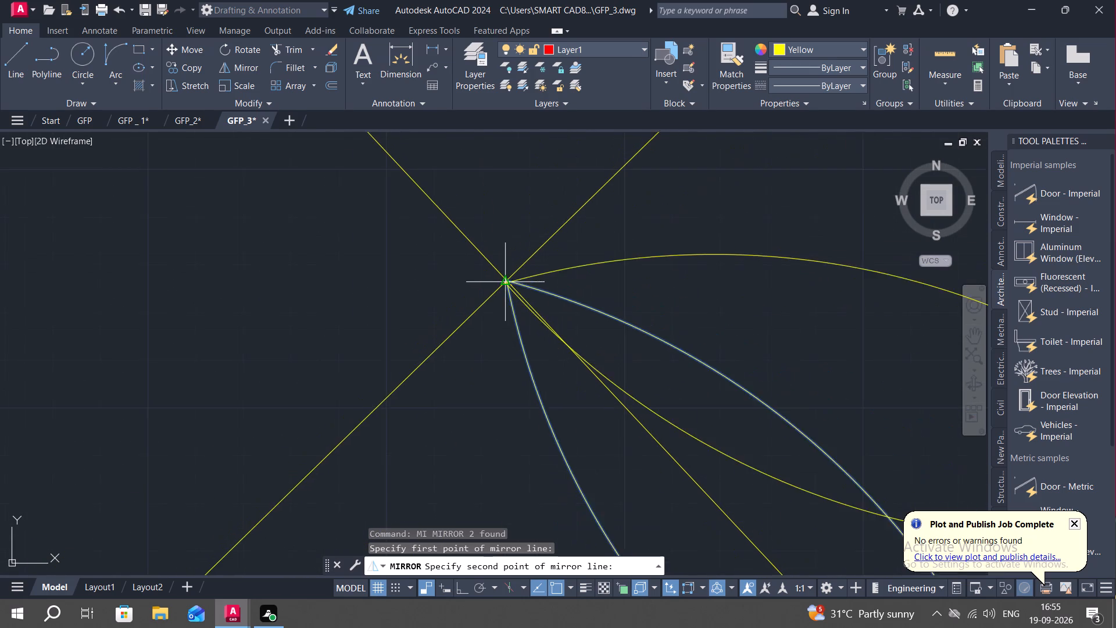
{"action": "scroll", "coordinate": [507, 283], "scroll_direction": "down", "scroll_amount": 2}
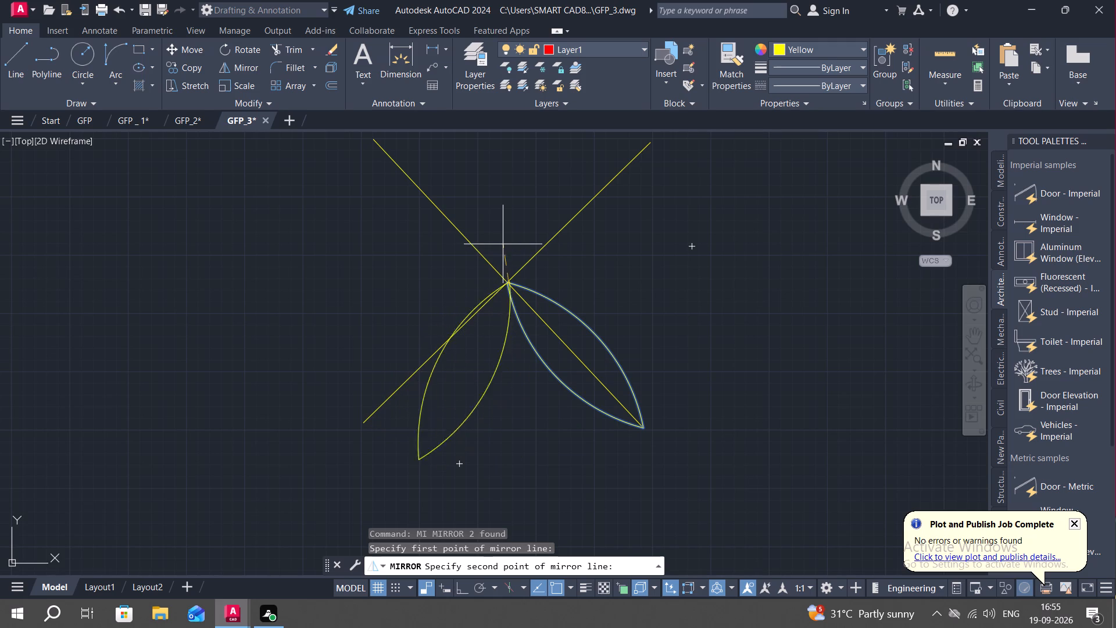
{"action": "left_click", "coordinate": [514, 251]}
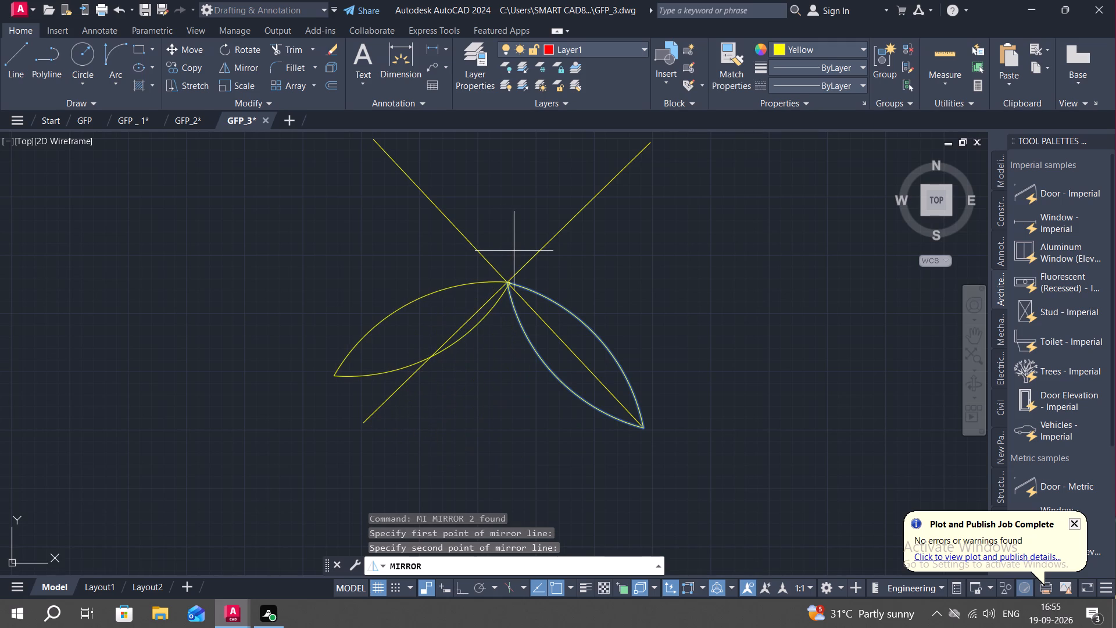
{"action": "key", "text": "space"}
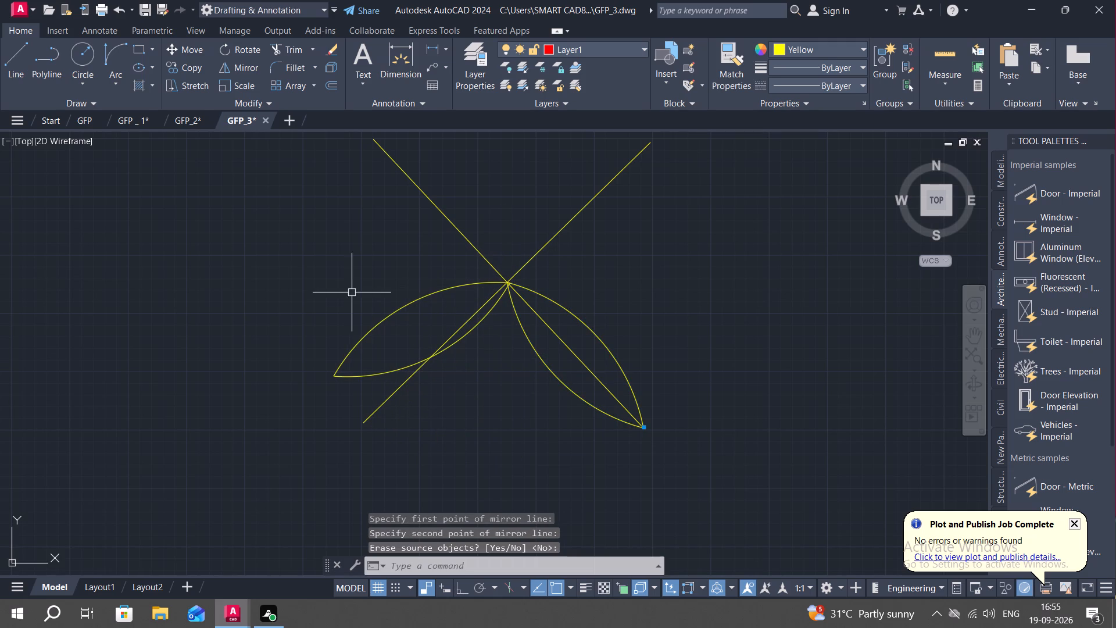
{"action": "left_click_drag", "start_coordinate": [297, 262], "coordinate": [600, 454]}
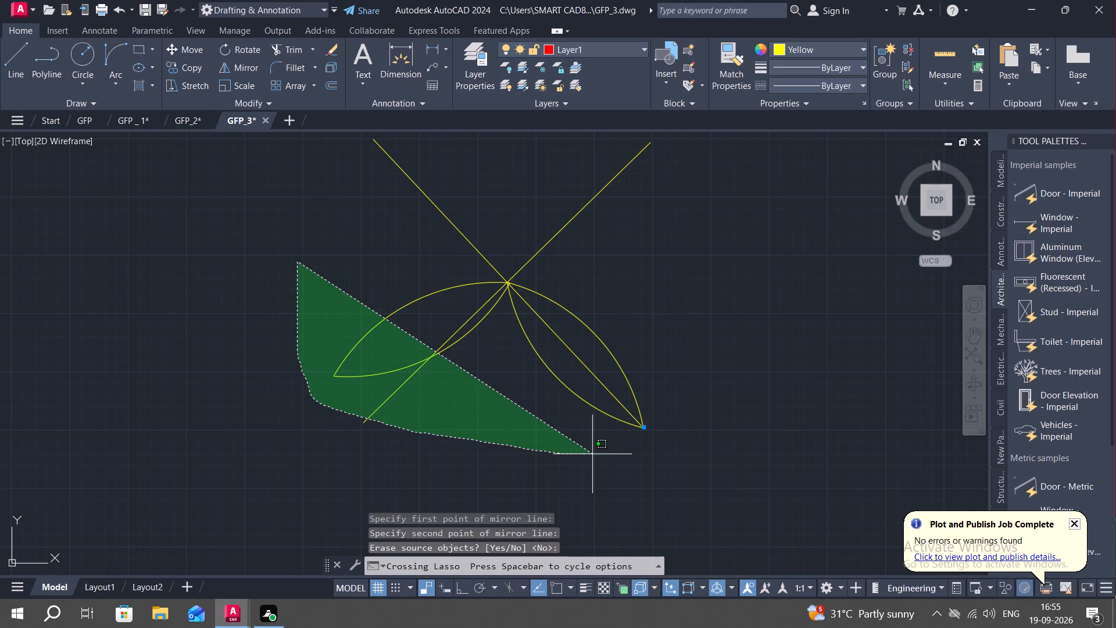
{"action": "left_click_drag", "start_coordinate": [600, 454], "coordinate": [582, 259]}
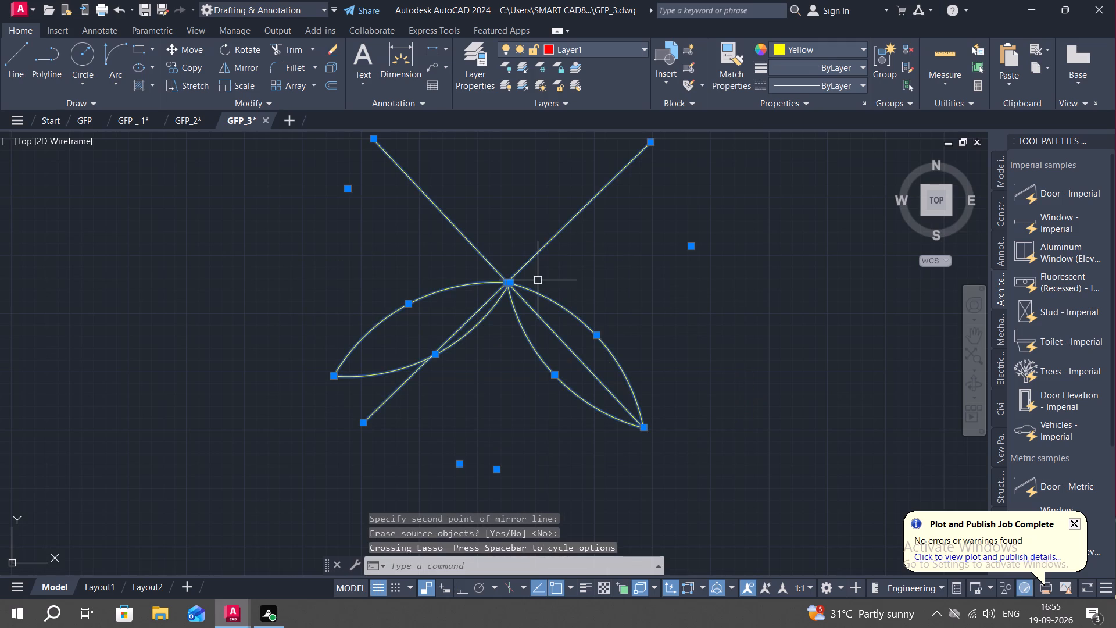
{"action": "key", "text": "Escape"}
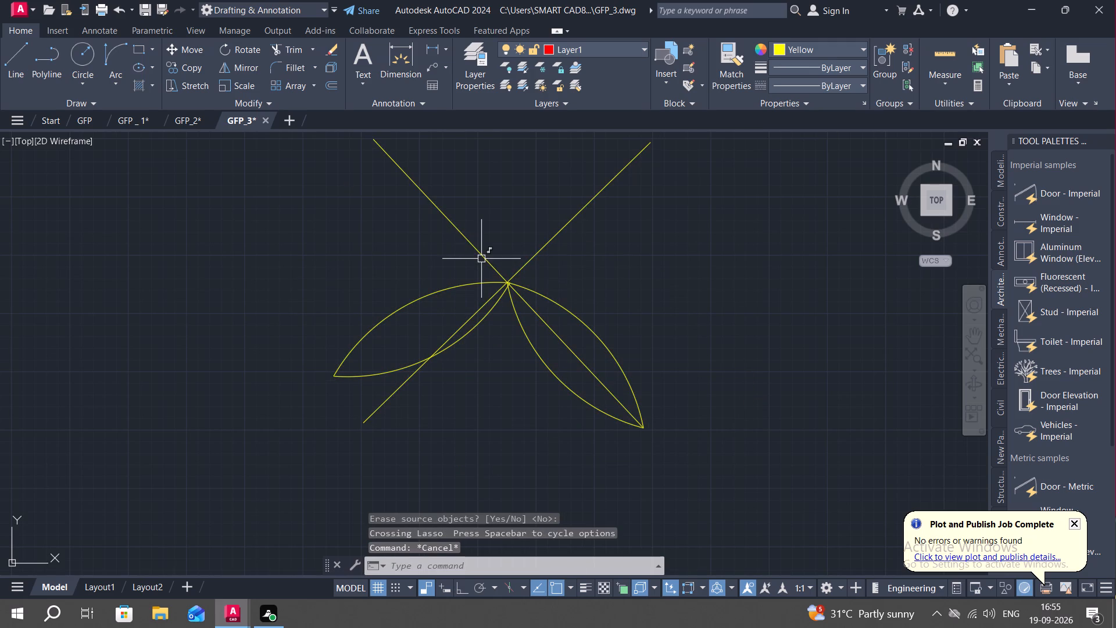
Erase the two crossing diagonal construction lines.
{"action": "left_click", "coordinate": [487, 257]}
{"action": "left_click", "coordinate": [524, 263]}
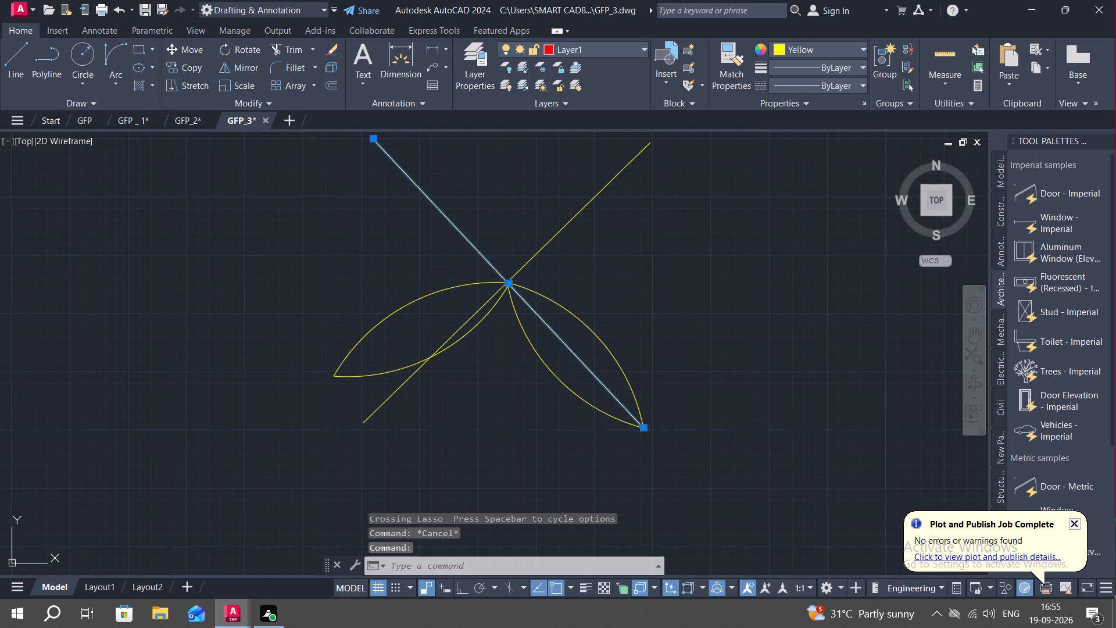
{"action": "key", "text": "Delete"}
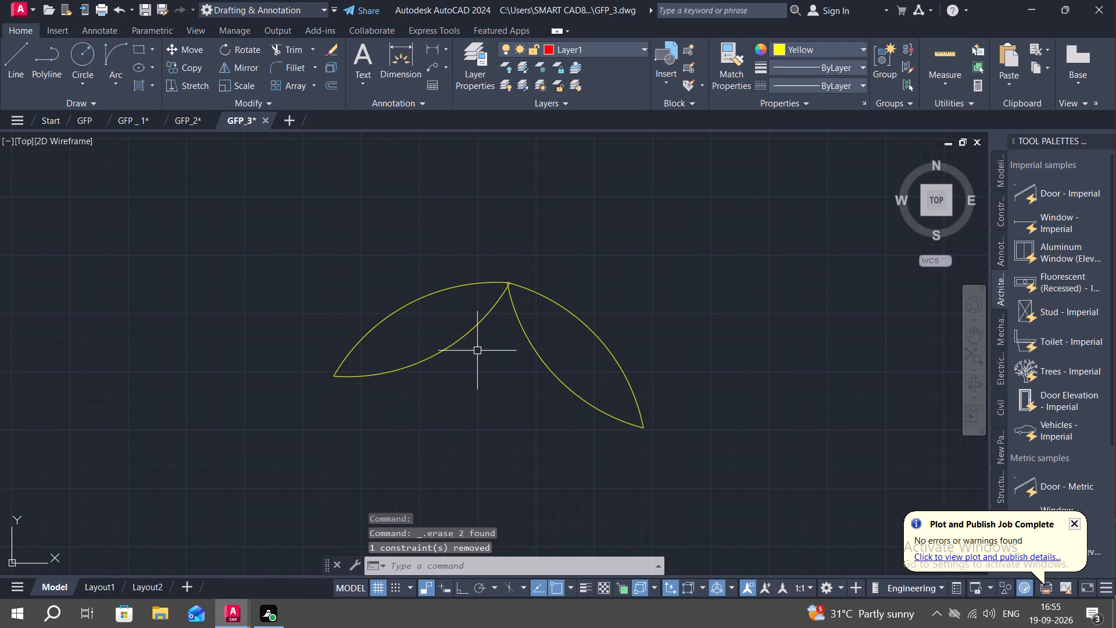
Mirror both petals across a horizontal line through their meeting point with Ortho on, keeping the source petals, to form the upper pair.
{"action": "scroll", "coordinate": [492, 286], "scroll_direction": "up", "scroll_amount": 3}
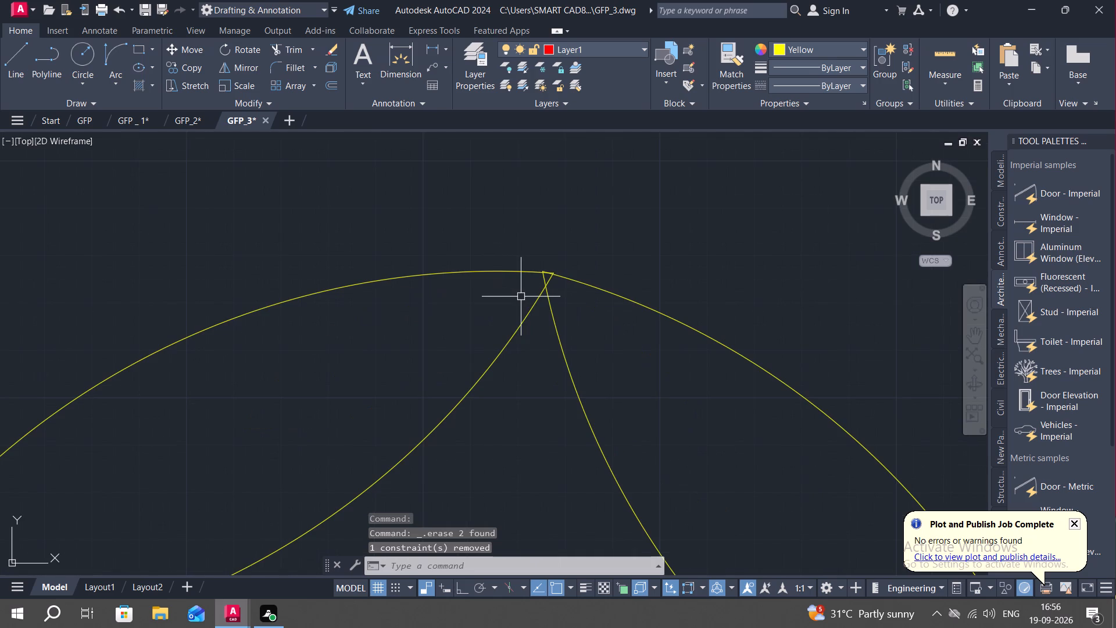
{"action": "type", "text": "MI"}
{"action": "key", "text": "space"}
{"action": "scroll", "coordinate": [431, 280], "scroll_direction": "down", "scroll_amount": 2}
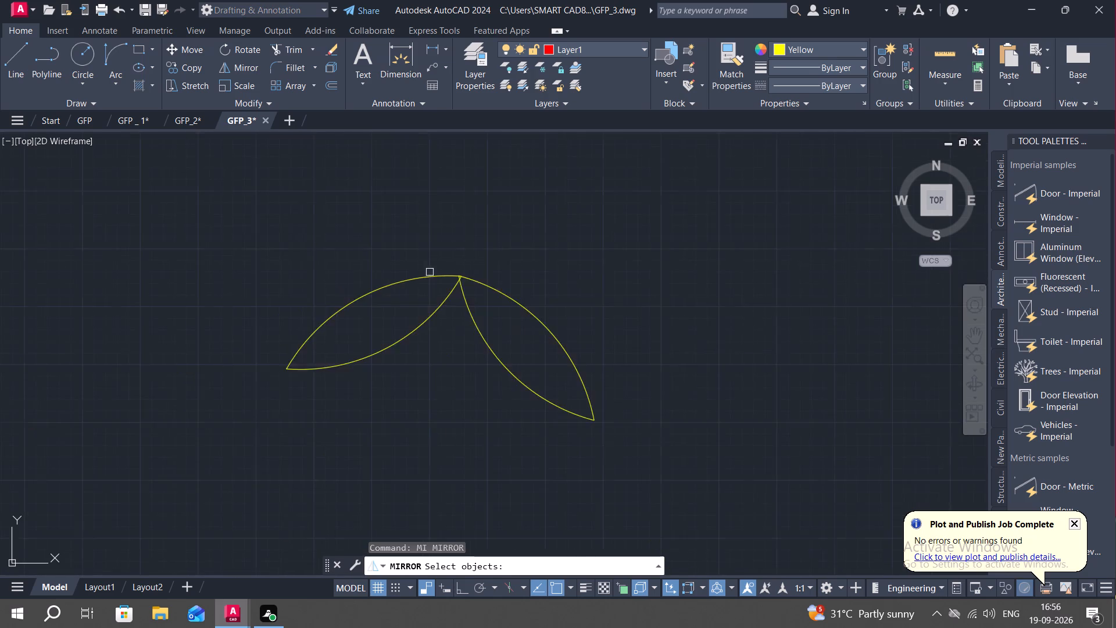
{"action": "scroll", "coordinate": [430, 272], "scroll_direction": "down", "scroll_amount": 3}
{"action": "left_click_drag", "start_coordinate": [326, 242], "coordinate": [260, 331]}
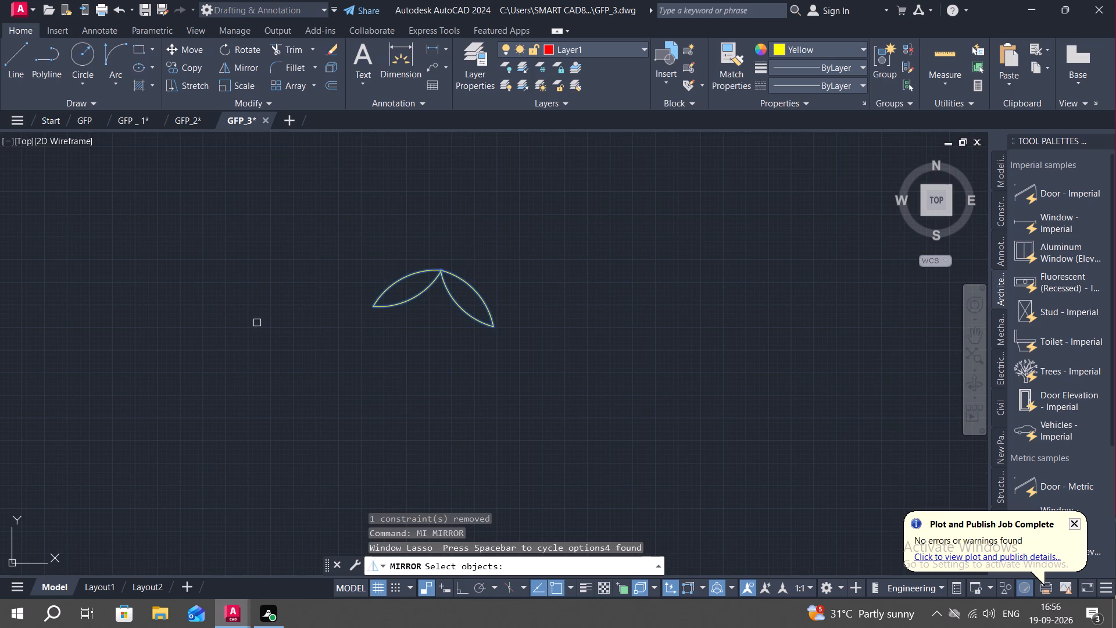
{"action": "right_click", "coordinate": [498, 220]}
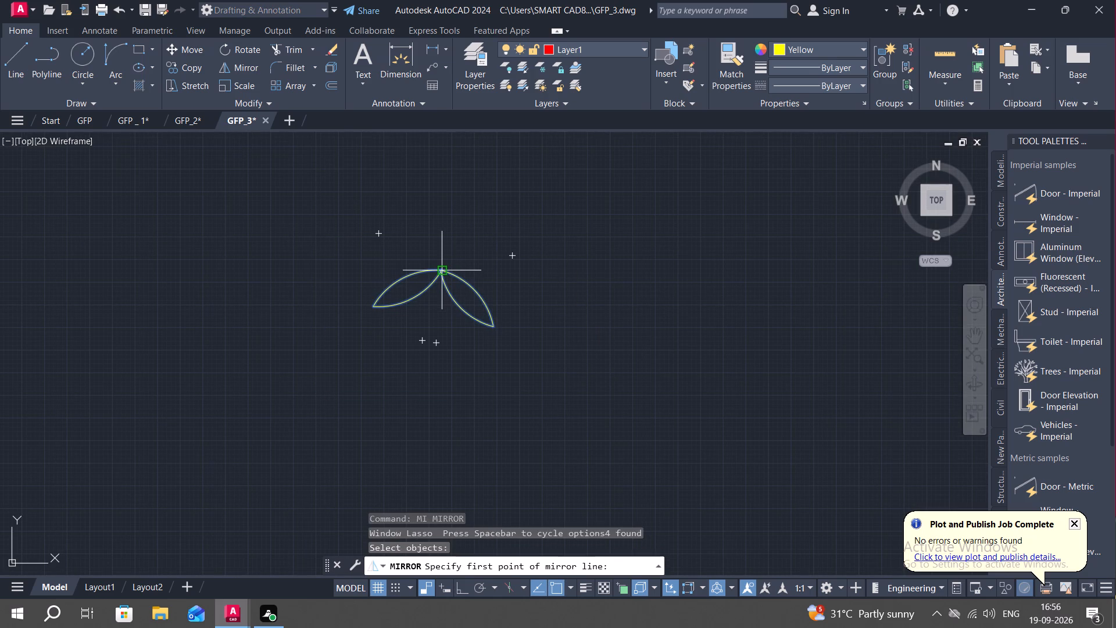
{"action": "left_click", "coordinate": [442, 267]}
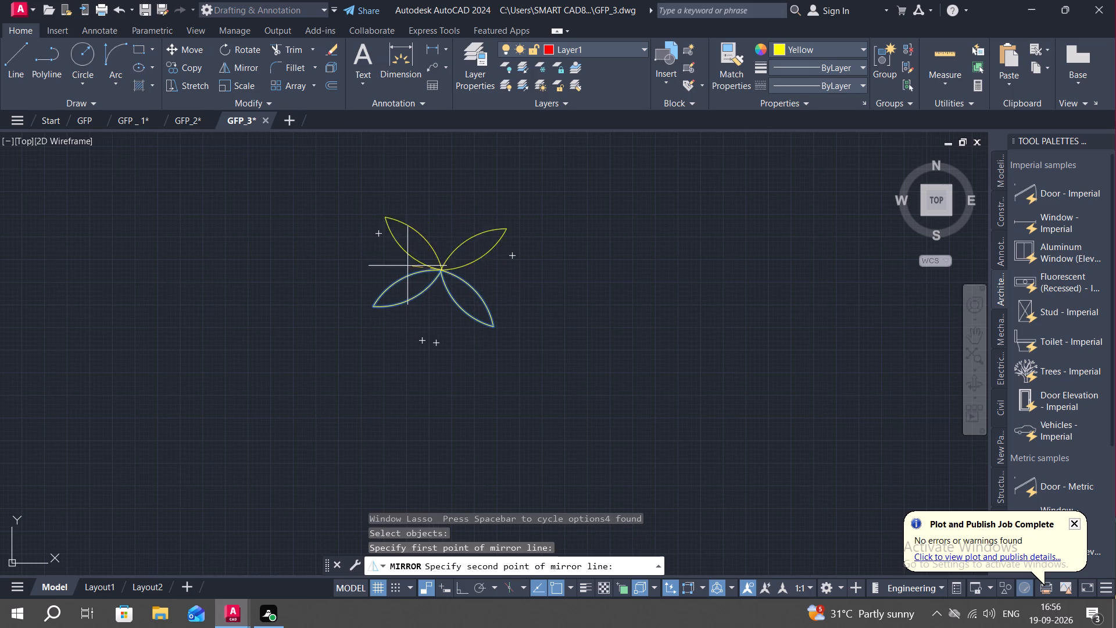
{"action": "key", "text": "F8"}
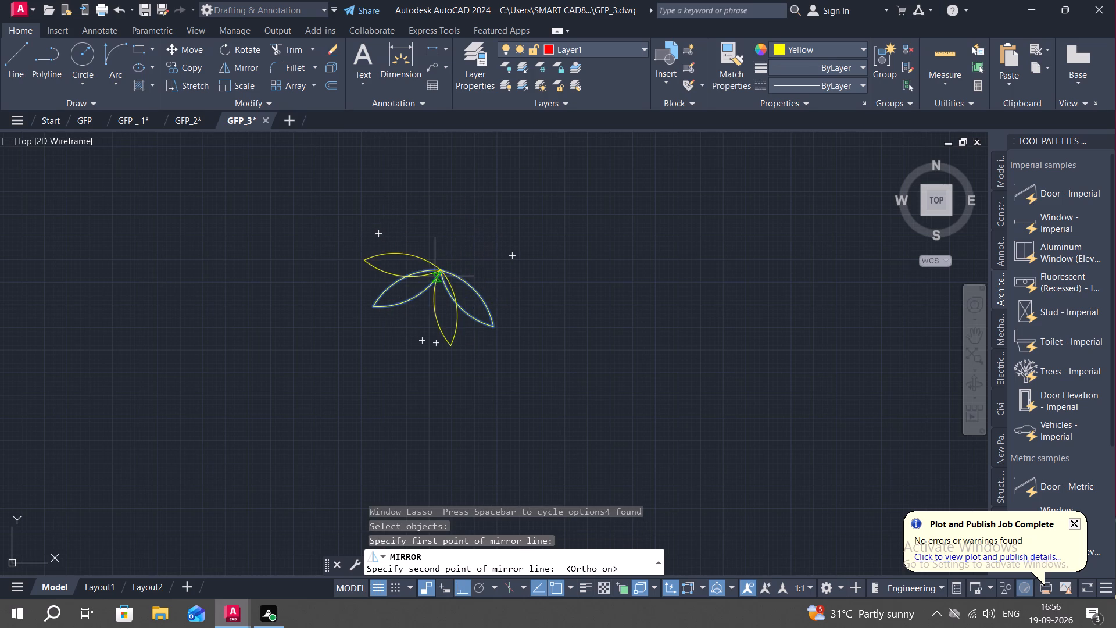
{"action": "scroll", "coordinate": [435, 276], "scroll_direction": "up", "scroll_amount": 1}
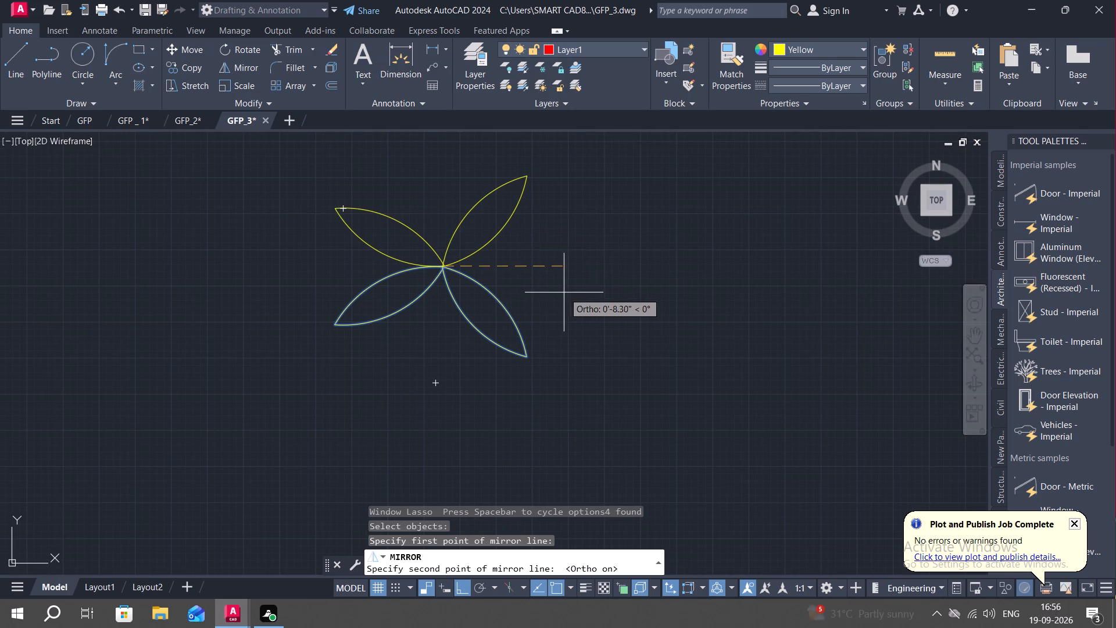
{"action": "left_click", "coordinate": [588, 297]}
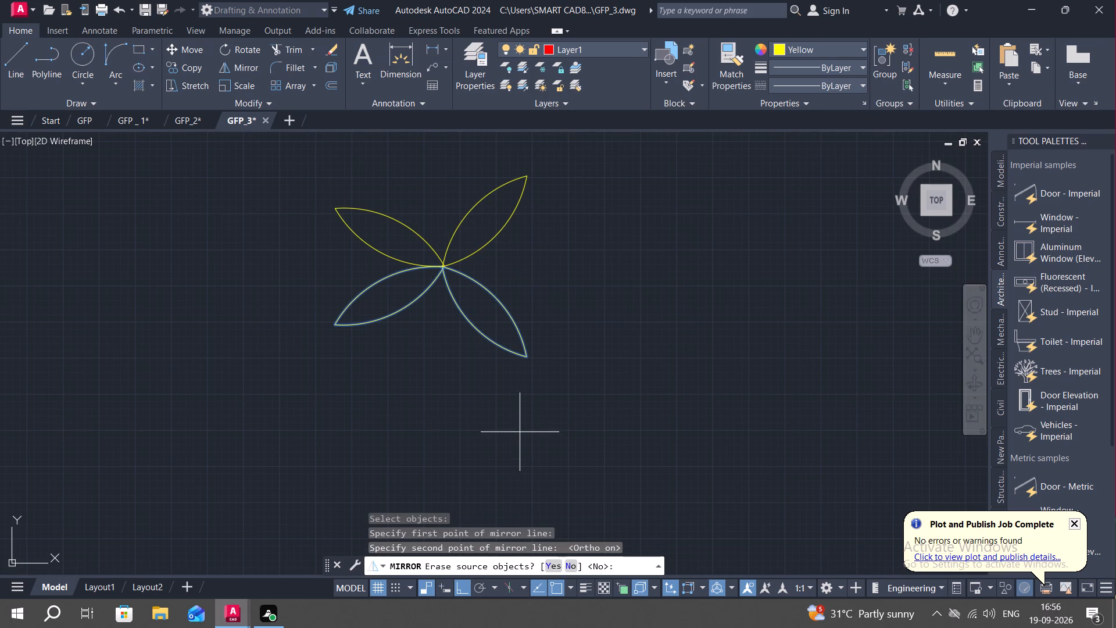
{"action": "key", "text": "space"}
Erase the two arcs of the upper-left petal.
{"action": "scroll", "coordinate": [429, 284], "scroll_direction": "up", "scroll_amount": 2}
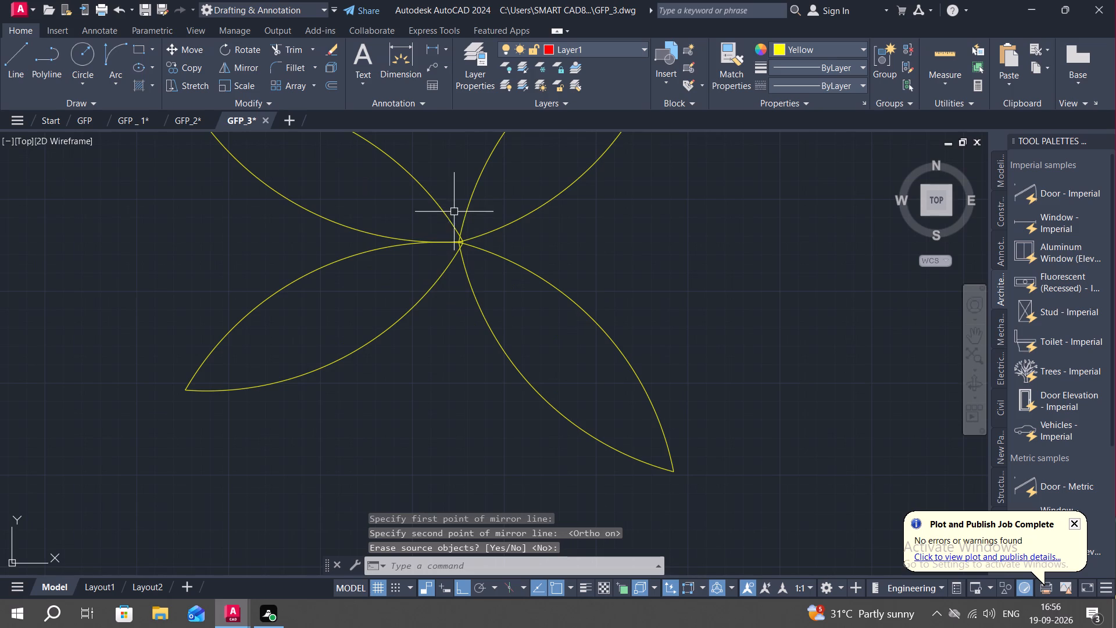
{"action": "left_click", "coordinate": [443, 216]}
{"action": "left_click", "coordinate": [373, 232]}
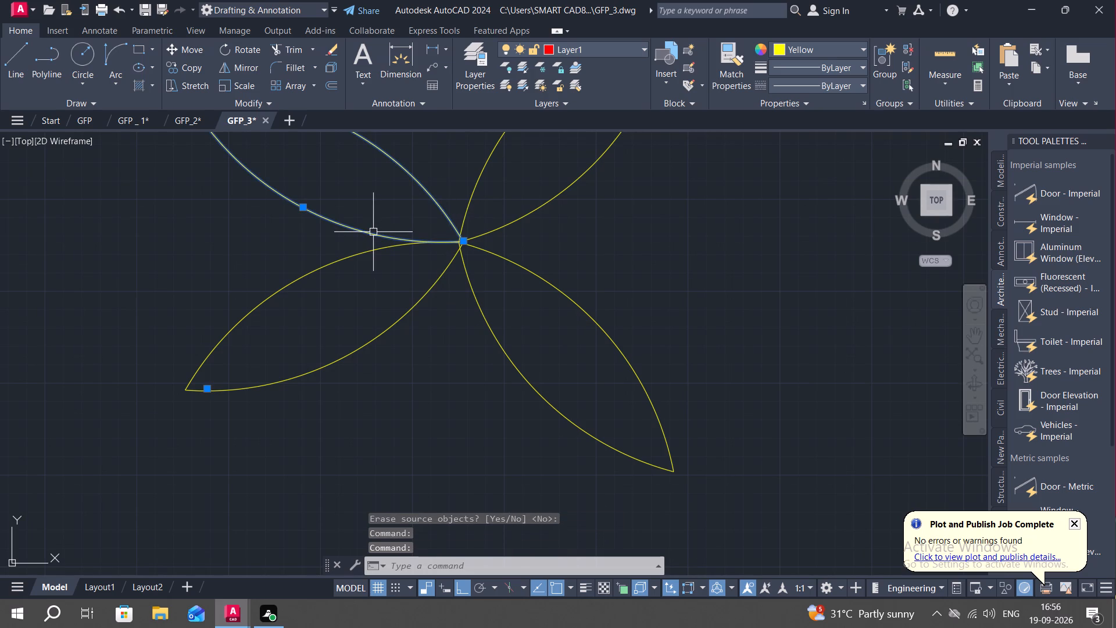
{"action": "key", "text": "Delete"}
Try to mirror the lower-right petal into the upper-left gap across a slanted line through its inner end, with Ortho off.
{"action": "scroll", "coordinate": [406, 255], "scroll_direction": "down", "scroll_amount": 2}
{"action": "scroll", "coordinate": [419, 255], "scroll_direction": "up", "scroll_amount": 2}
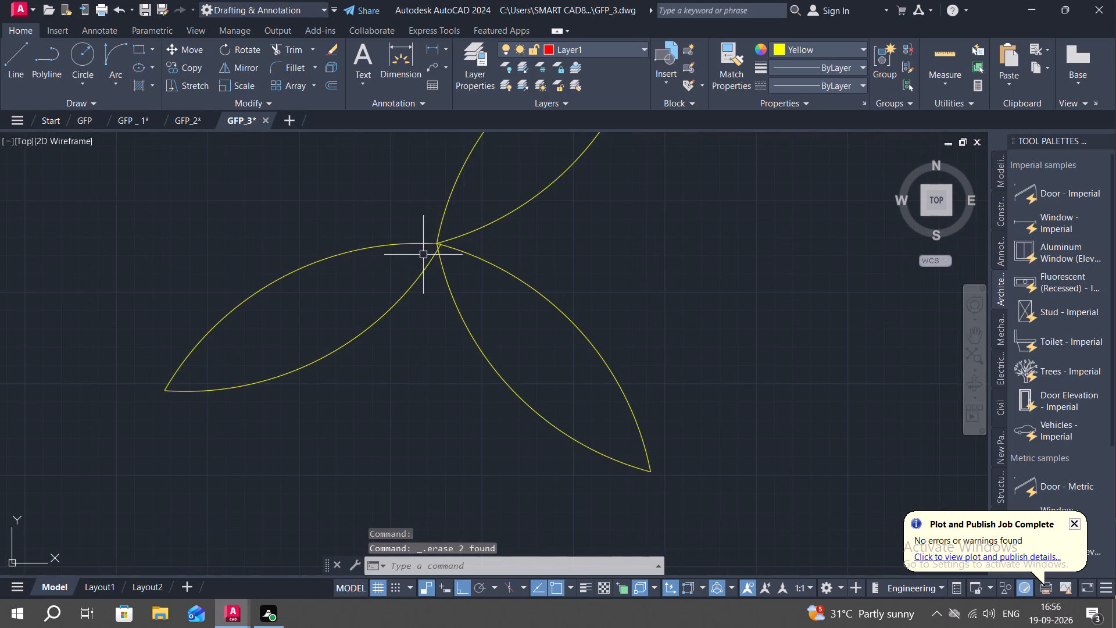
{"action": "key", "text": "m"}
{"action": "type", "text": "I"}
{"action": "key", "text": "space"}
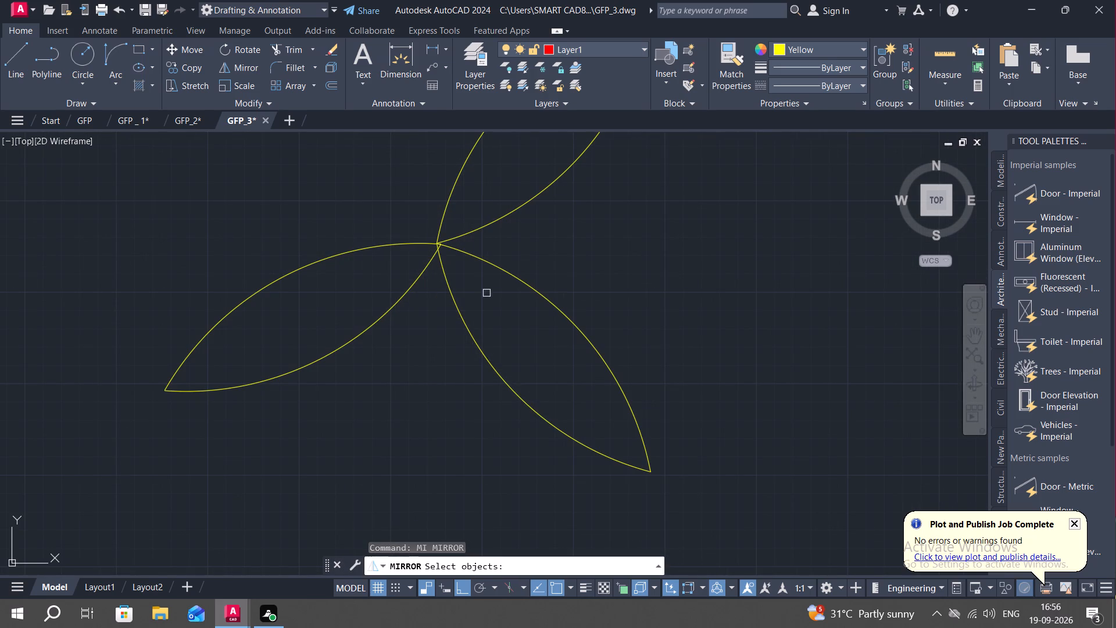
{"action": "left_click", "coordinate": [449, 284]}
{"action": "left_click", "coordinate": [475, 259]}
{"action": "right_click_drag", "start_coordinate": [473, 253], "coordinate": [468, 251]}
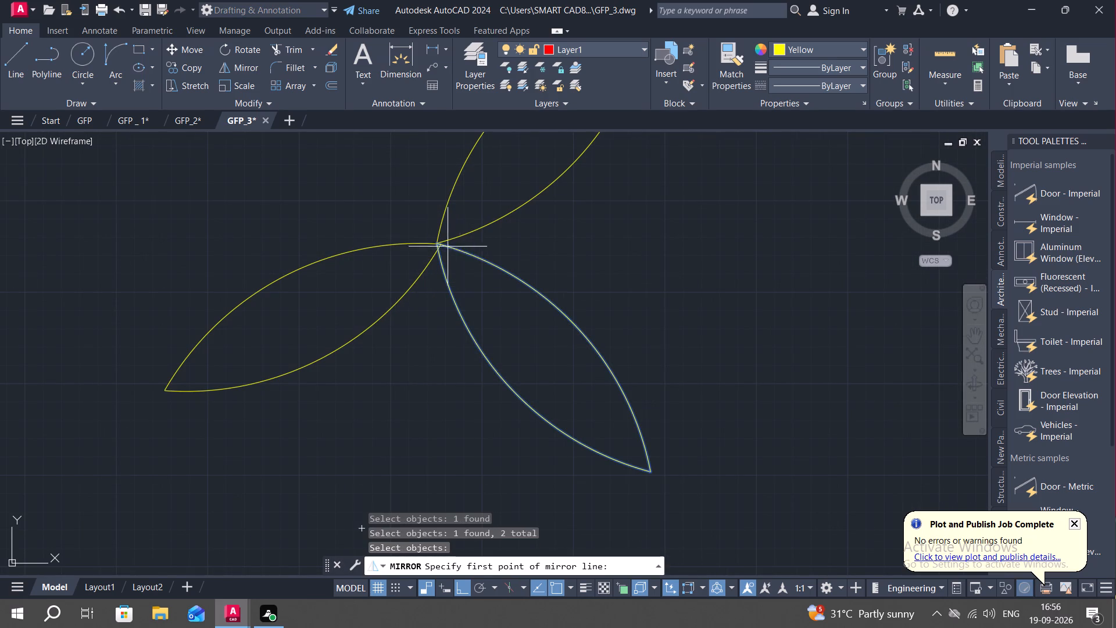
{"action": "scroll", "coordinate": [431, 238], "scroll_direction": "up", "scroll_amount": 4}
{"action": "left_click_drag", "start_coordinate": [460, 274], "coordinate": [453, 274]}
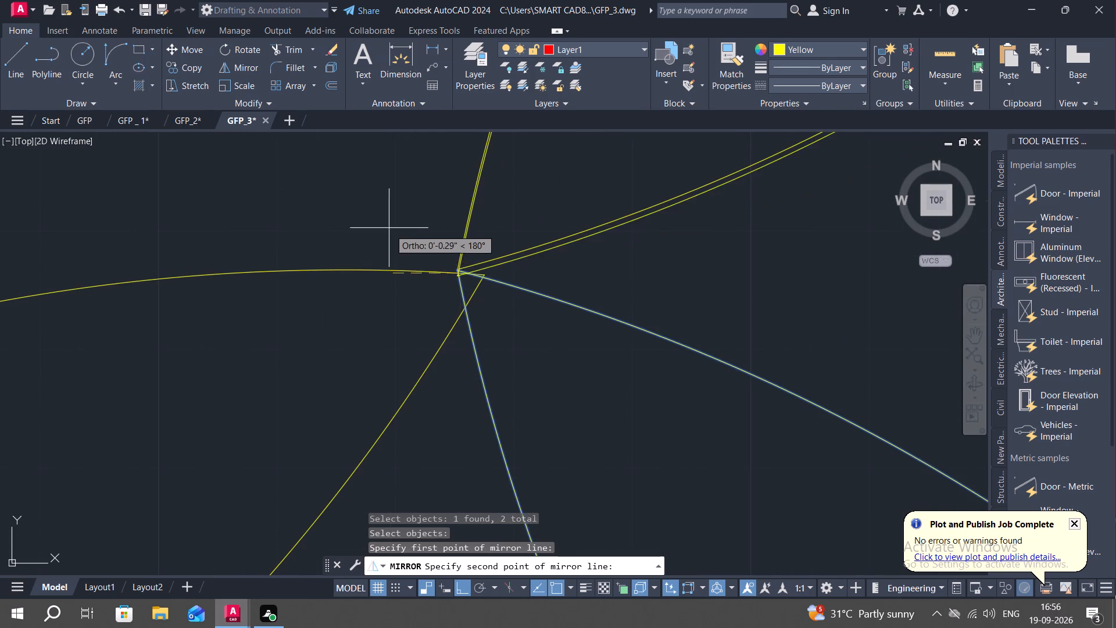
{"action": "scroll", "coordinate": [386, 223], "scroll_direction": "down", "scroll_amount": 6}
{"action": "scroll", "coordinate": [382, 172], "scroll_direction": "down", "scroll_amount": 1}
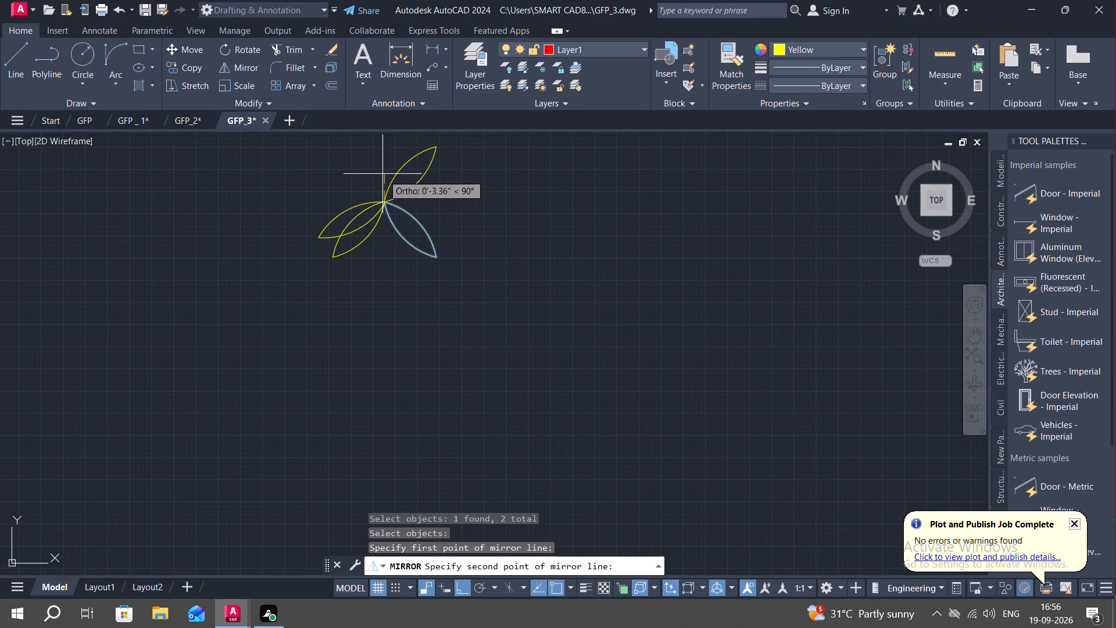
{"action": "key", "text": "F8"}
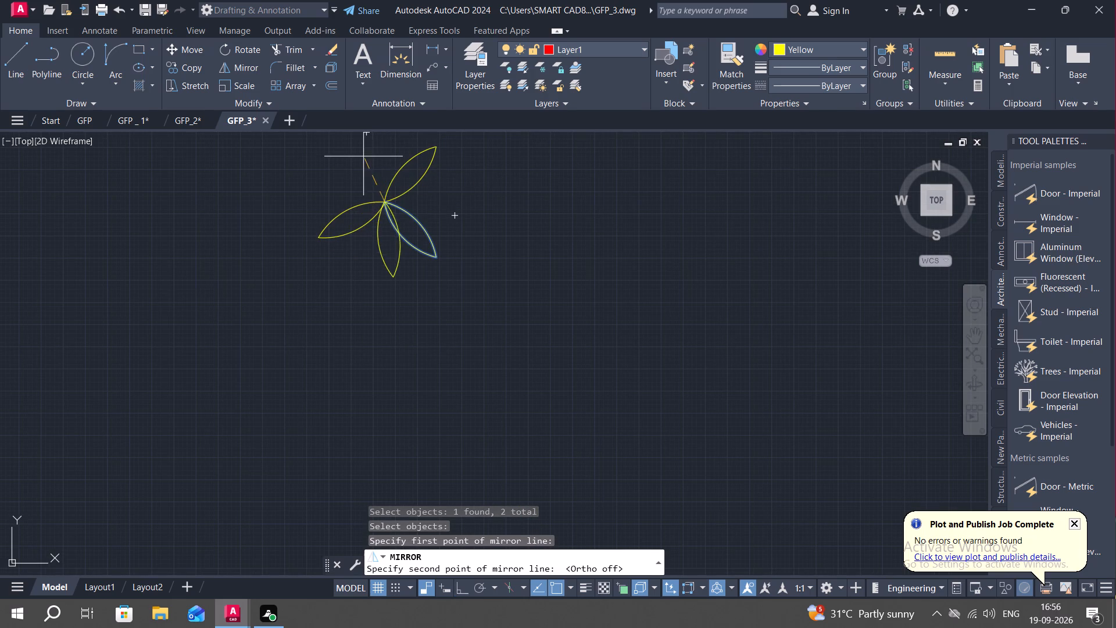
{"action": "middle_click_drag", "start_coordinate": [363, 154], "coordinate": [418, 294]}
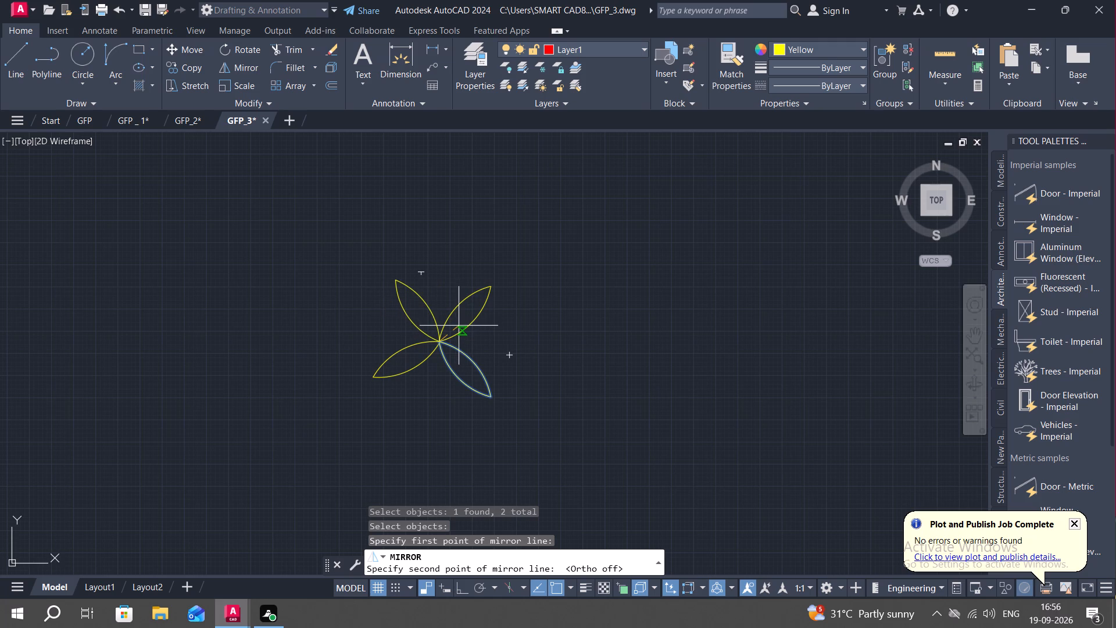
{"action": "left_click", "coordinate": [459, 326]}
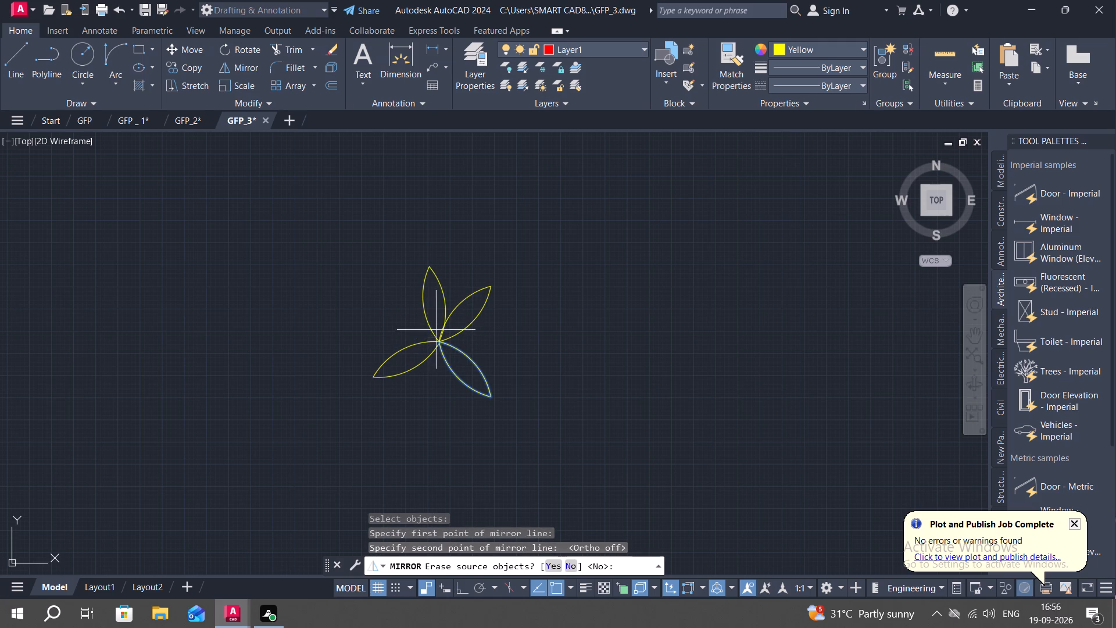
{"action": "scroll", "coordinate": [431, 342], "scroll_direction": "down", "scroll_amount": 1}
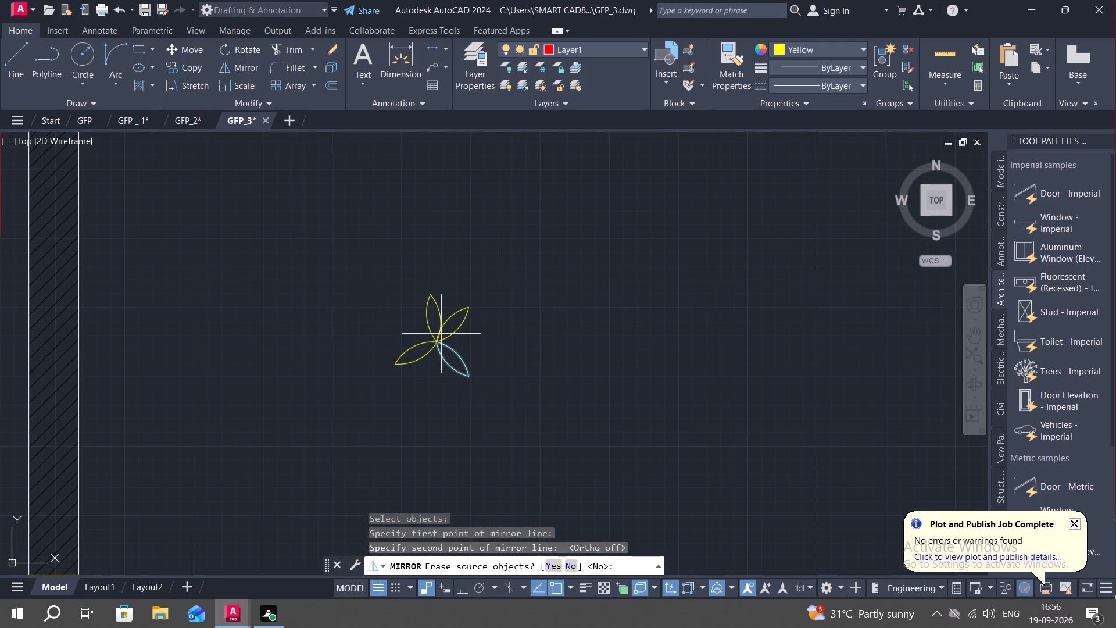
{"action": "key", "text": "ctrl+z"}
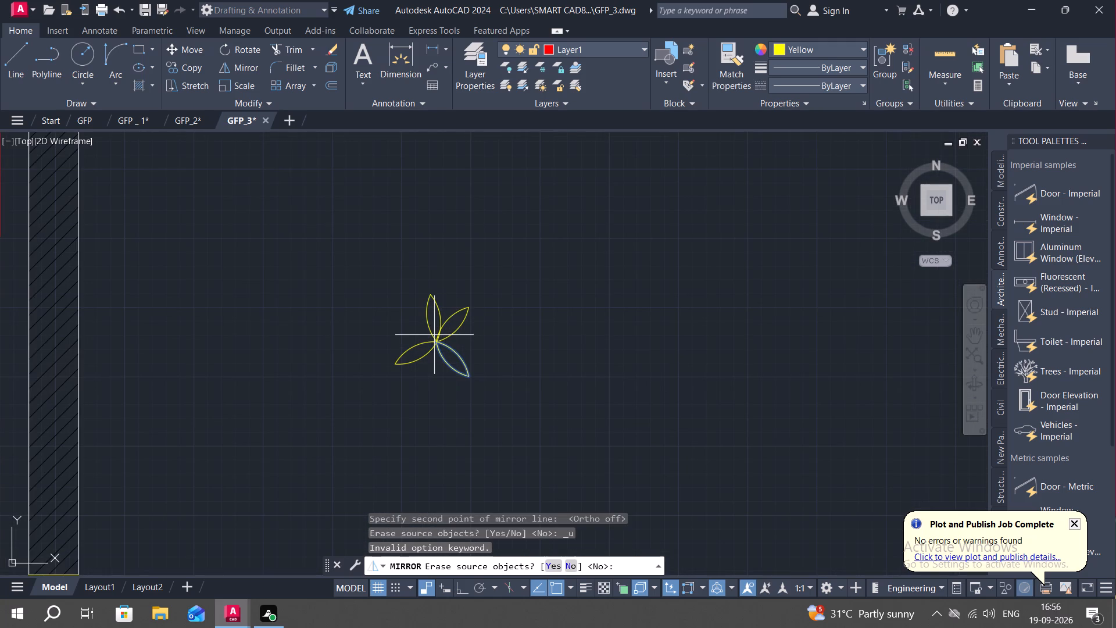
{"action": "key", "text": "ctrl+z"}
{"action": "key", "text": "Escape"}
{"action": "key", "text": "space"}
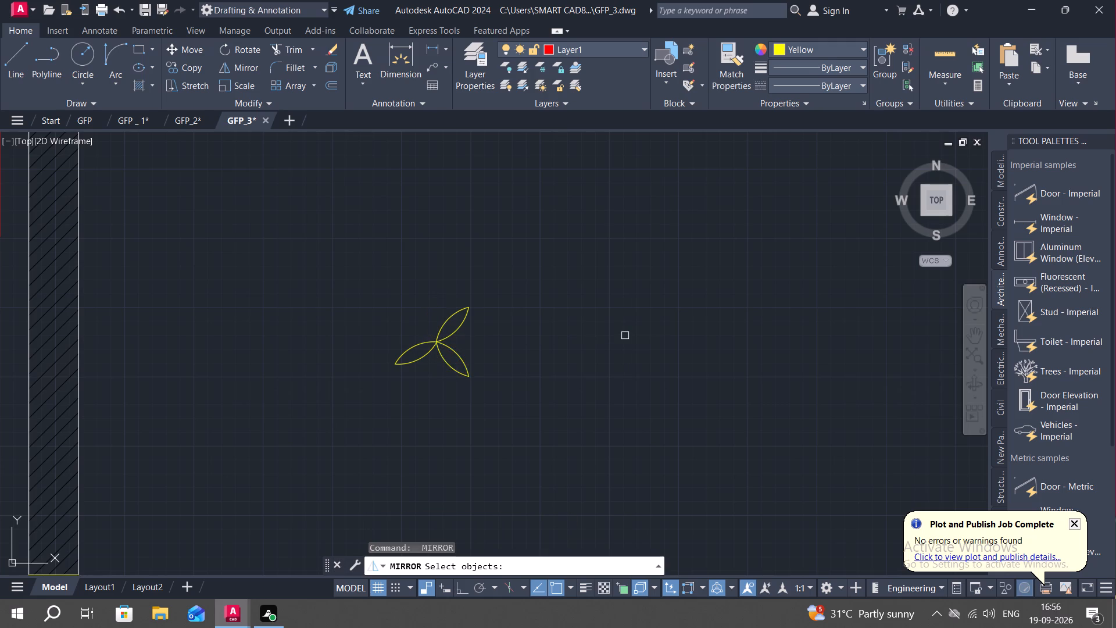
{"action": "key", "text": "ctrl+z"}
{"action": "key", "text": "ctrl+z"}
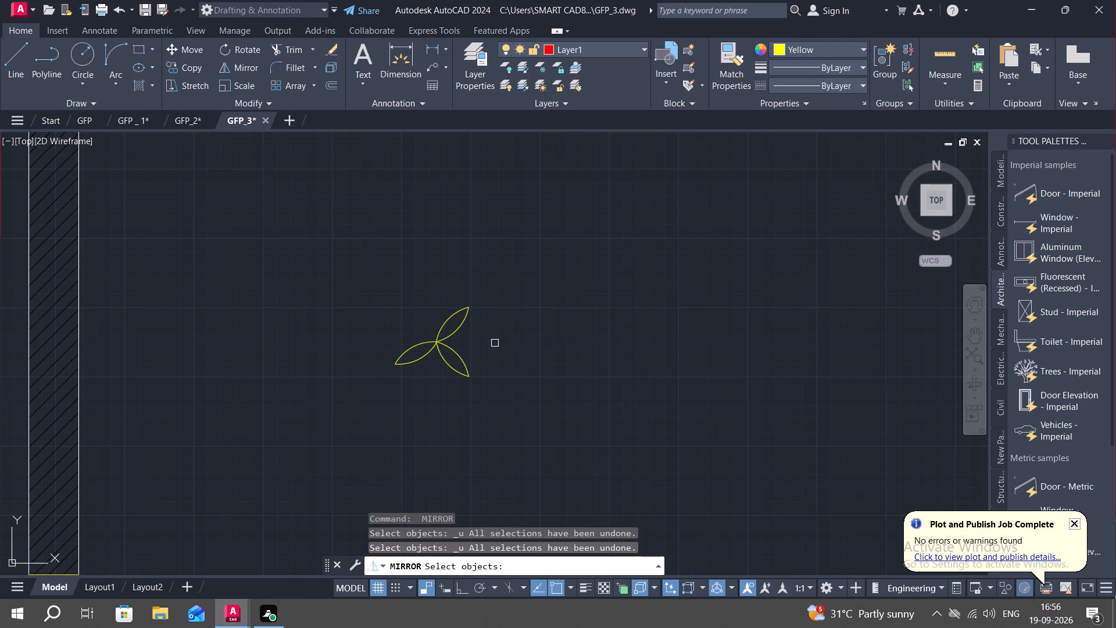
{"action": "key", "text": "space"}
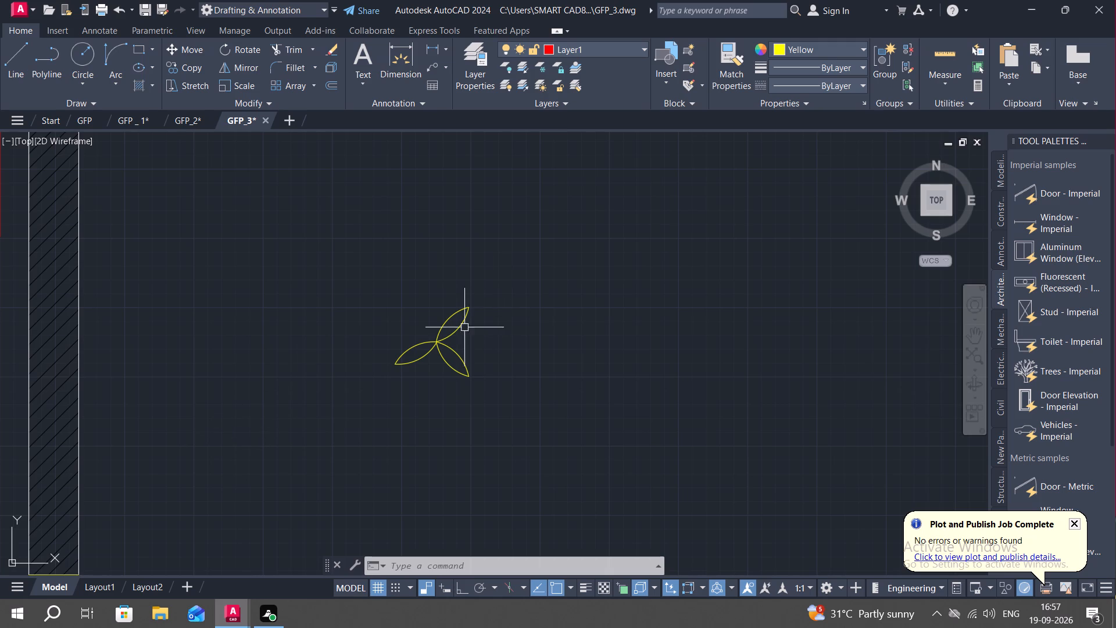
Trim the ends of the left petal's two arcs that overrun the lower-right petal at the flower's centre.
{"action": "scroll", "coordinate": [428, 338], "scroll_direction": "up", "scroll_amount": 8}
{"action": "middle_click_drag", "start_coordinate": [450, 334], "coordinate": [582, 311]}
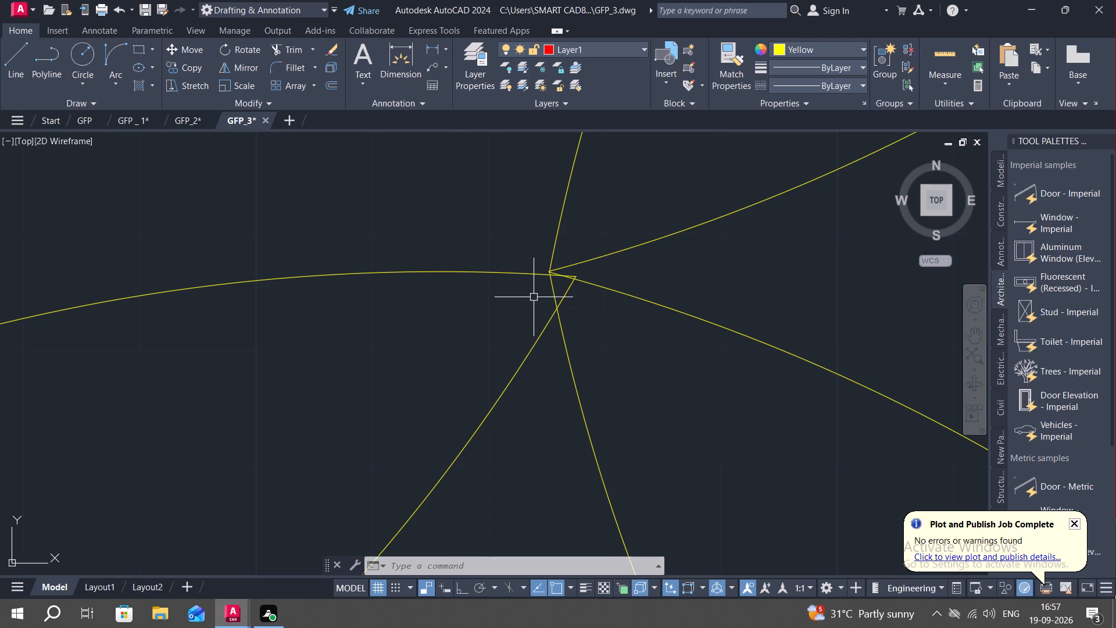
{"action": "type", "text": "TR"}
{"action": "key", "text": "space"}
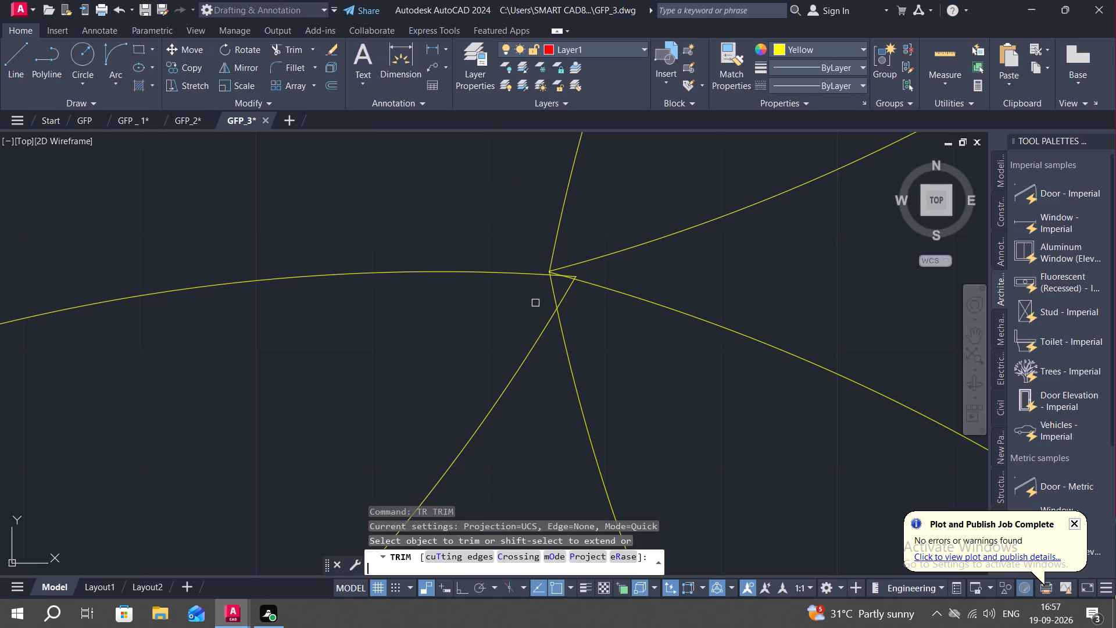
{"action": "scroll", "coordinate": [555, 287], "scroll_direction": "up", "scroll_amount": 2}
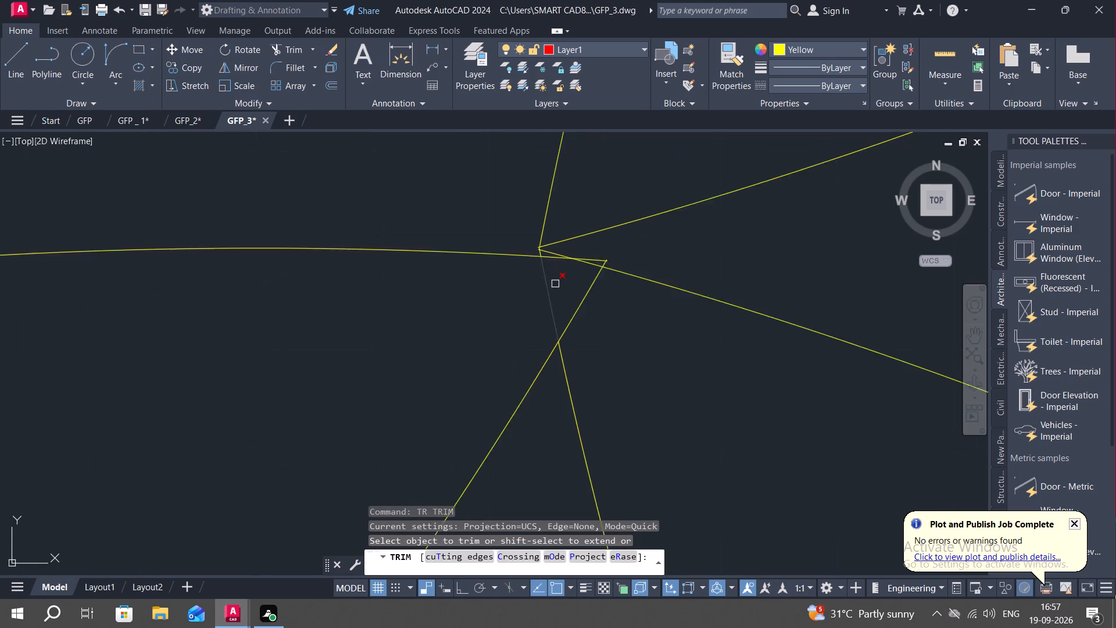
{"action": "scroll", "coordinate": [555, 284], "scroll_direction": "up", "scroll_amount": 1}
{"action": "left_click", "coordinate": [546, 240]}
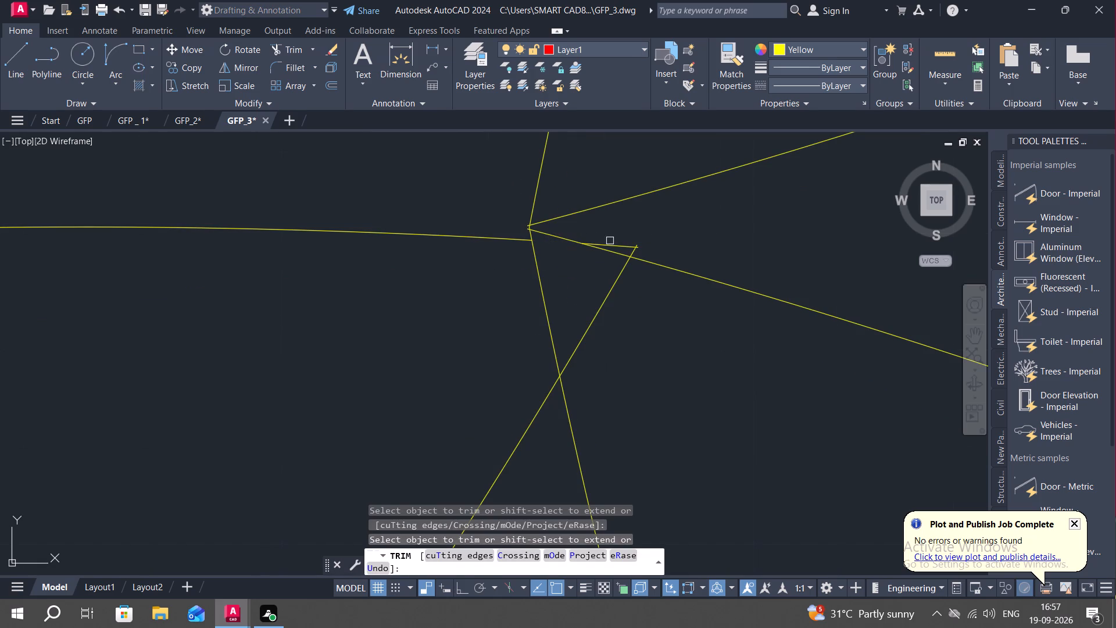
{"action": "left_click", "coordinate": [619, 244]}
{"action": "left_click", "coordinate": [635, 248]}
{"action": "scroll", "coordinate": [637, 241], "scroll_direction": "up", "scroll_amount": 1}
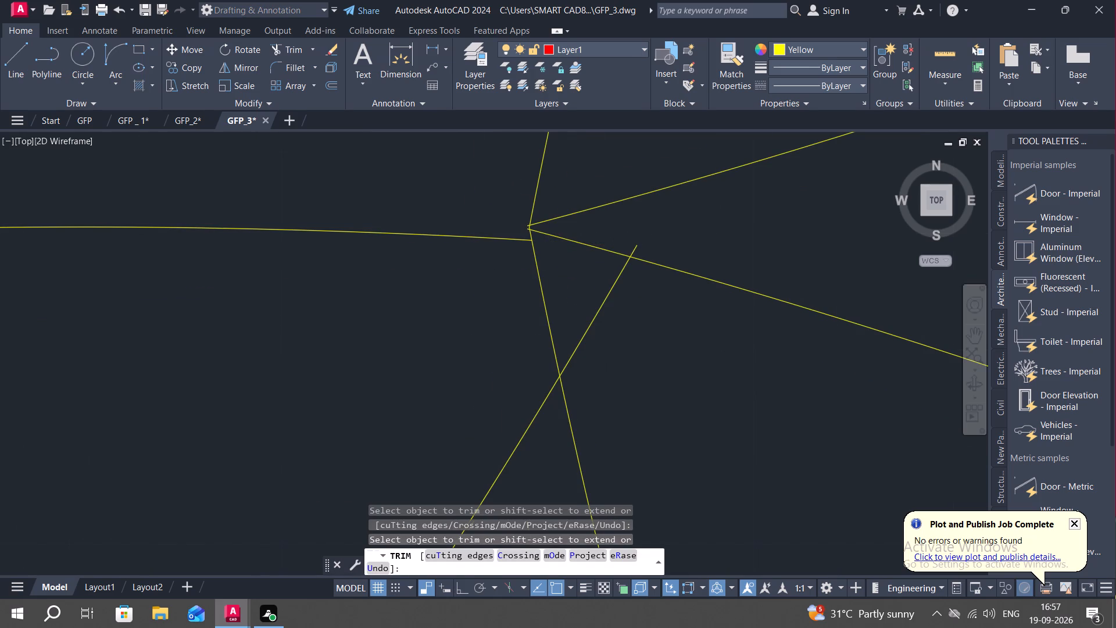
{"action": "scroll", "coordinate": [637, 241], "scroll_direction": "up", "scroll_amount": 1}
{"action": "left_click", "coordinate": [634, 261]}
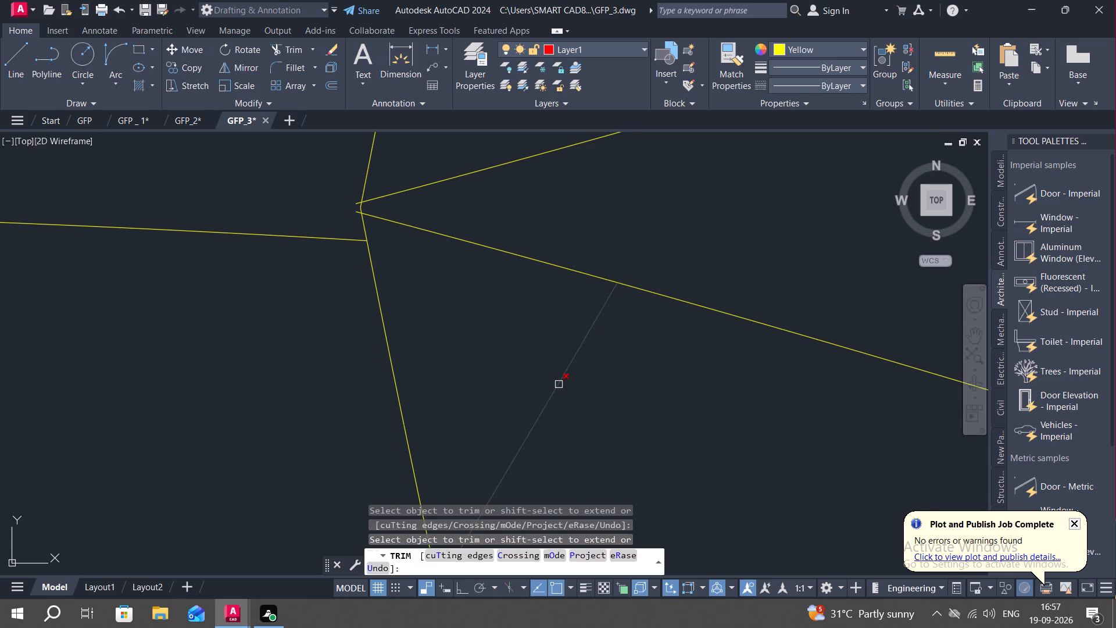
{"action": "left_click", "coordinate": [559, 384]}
Trim the tiny crossing arc ends where the upper-right and lower-right petals meet at the centre.
{"action": "scroll", "coordinate": [505, 349], "scroll_direction": "down", "scroll_amount": 3}
{"action": "scroll", "coordinate": [444, 297], "scroll_direction": "up", "scroll_amount": 3}
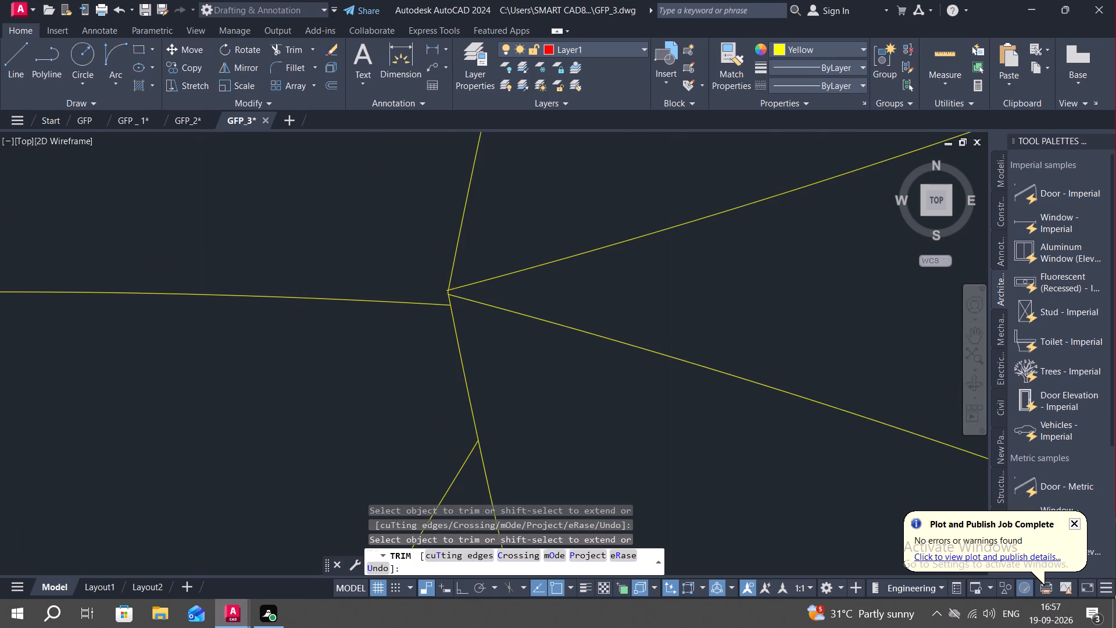
{"action": "left_click", "coordinate": [446, 287]}
{"action": "left_click", "coordinate": [446, 272]}
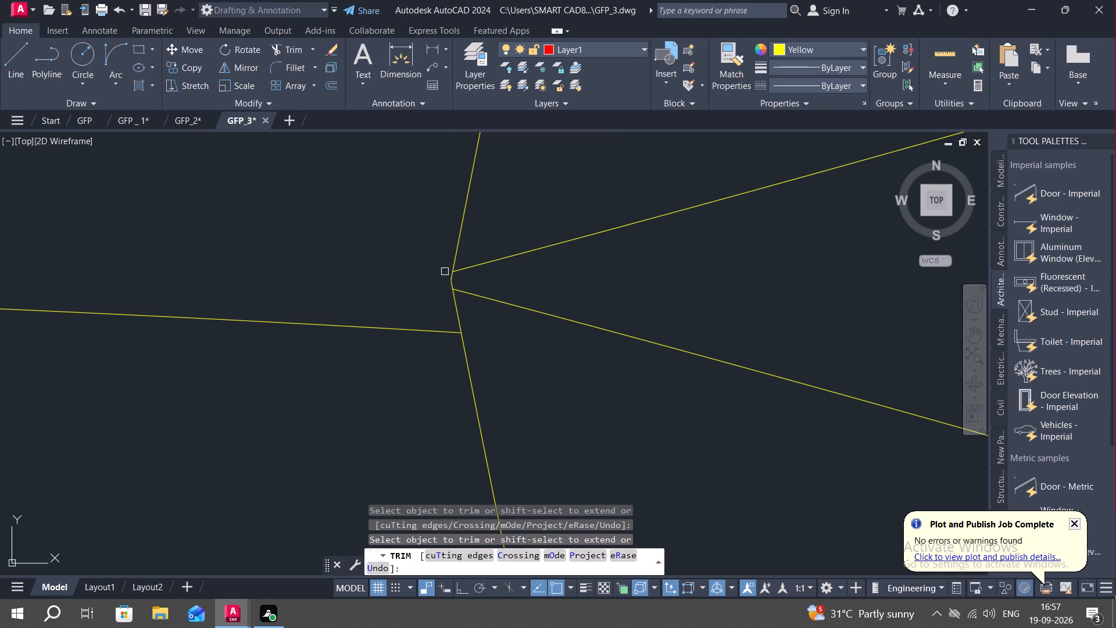
{"action": "left_click", "coordinate": [451, 279]}
{"action": "scroll", "coordinate": [444, 276], "scroll_direction": "up", "scroll_amount": 3}
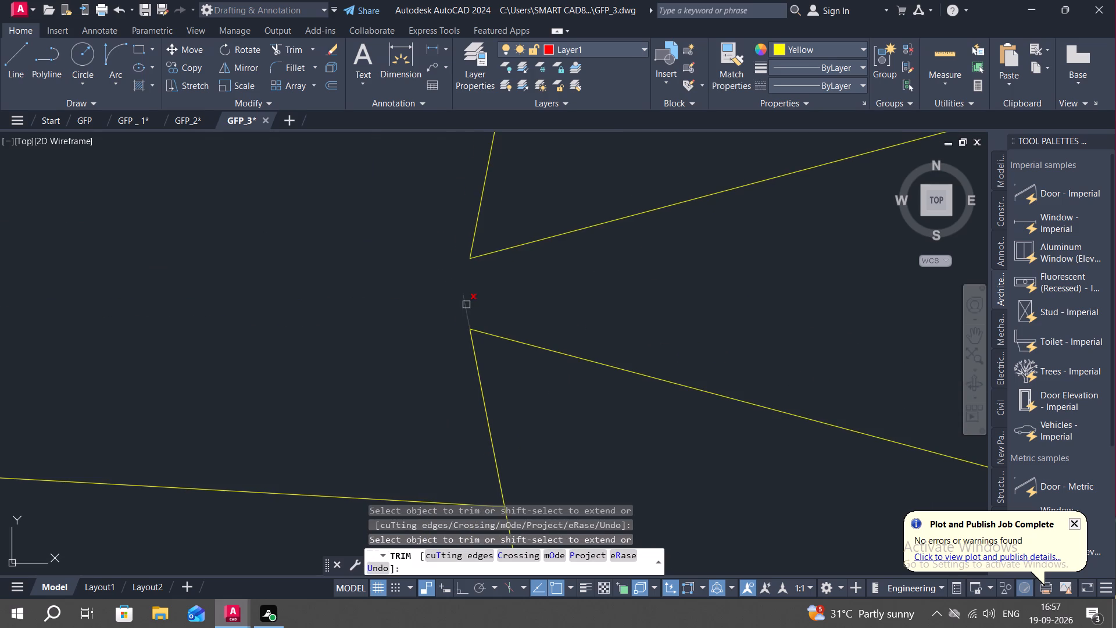
{"action": "left_click", "coordinate": [466, 305]}
{"action": "scroll", "coordinate": [437, 298], "scroll_direction": "down", "scroll_amount": 15}
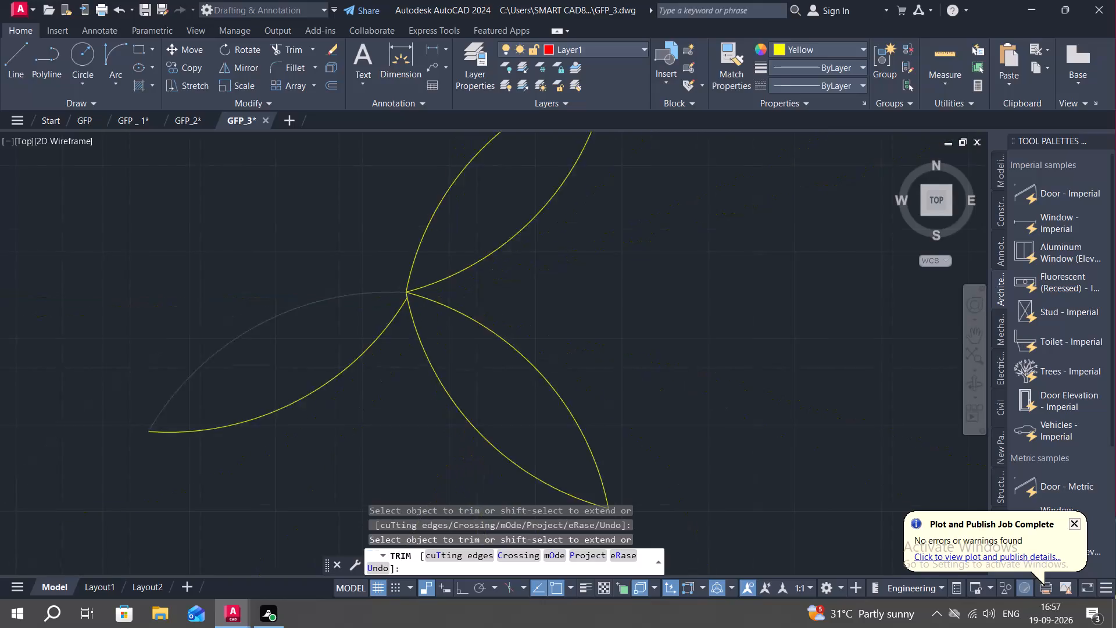
{"action": "scroll", "coordinate": [401, 290], "scroll_direction": "down", "scroll_amount": 2}
{"action": "scroll", "coordinate": [541, 294], "scroll_direction": "down", "scroll_amount": 3}
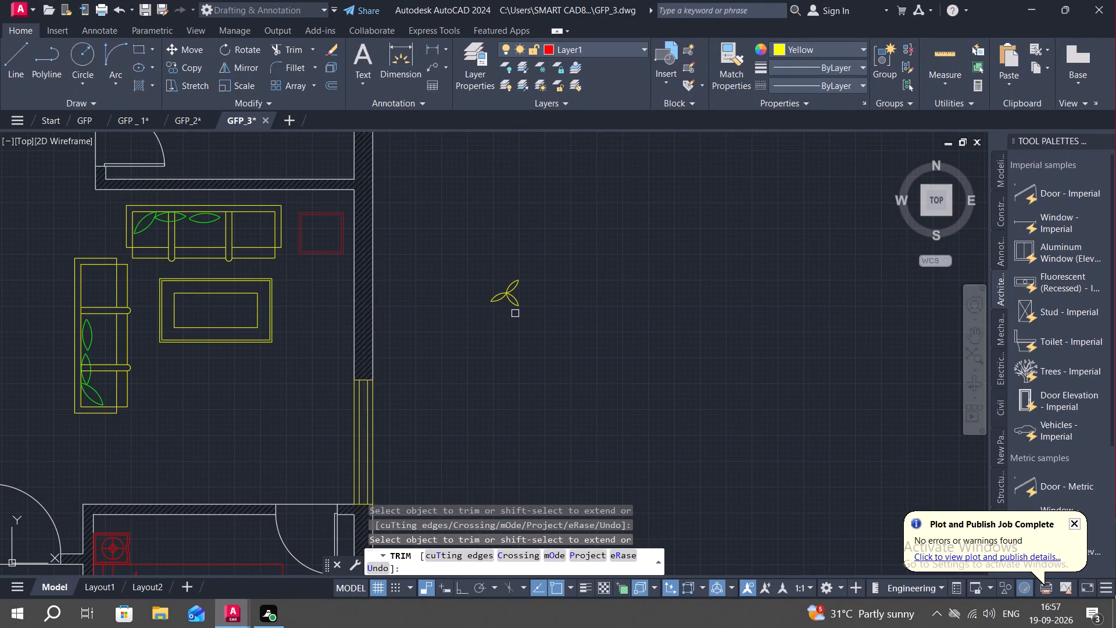
{"action": "scroll", "coordinate": [492, 281], "scroll_direction": "up", "scroll_amount": 1}
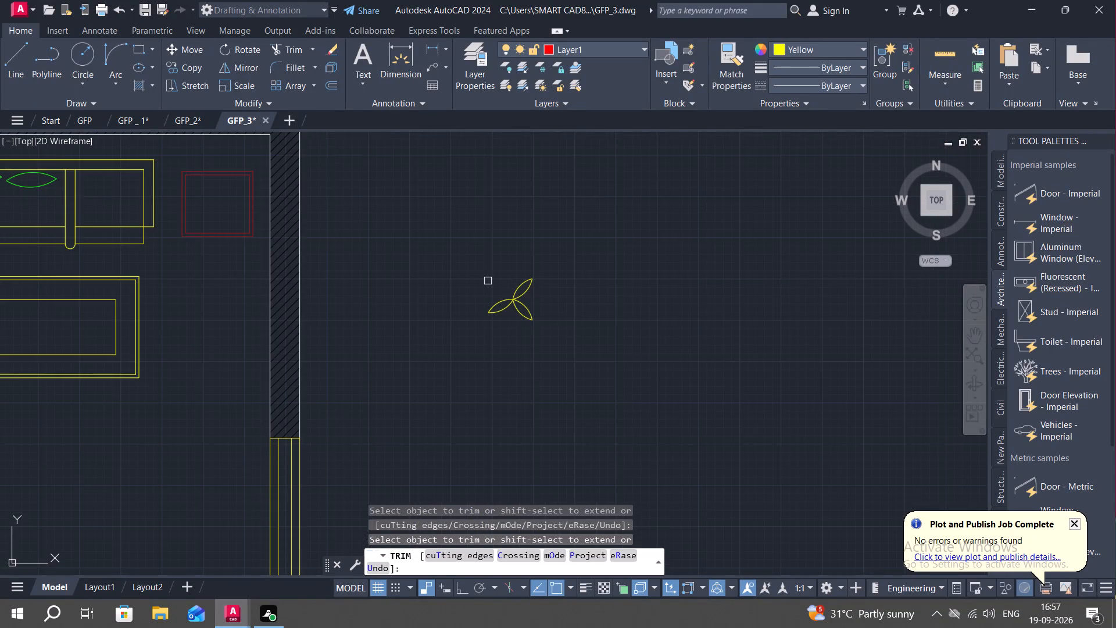
{"action": "key", "text": "Escape"}
Erase the left and lower-right petals, keeping only the upper-right petal.
{"action": "scroll", "coordinate": [503, 294], "scroll_direction": "up", "scroll_amount": 4}
{"action": "scroll", "coordinate": [555, 296], "scroll_direction": "up", "scroll_amount": 1}
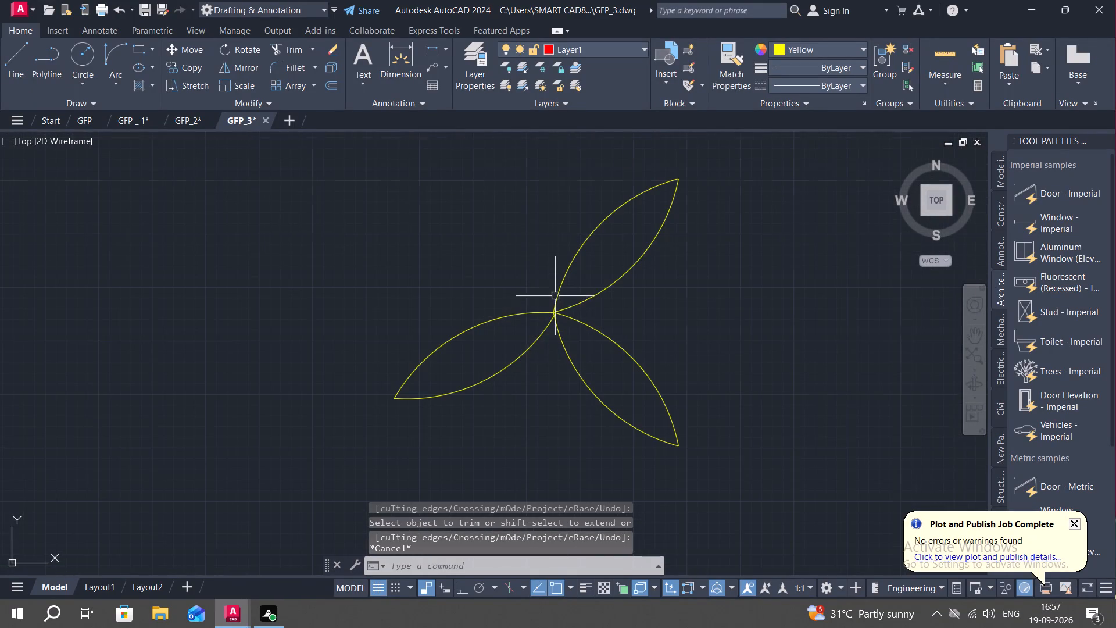
{"action": "scroll", "coordinate": [555, 296], "scroll_direction": "up", "scroll_amount": 2}
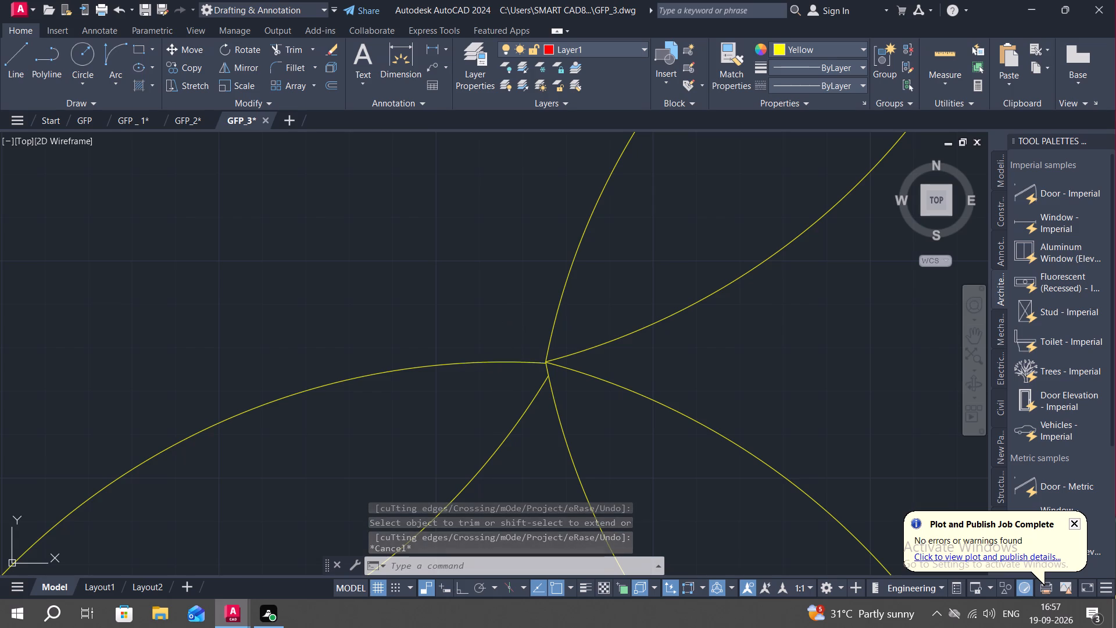
{"action": "left_click", "coordinate": [502, 361]}
{"action": "left_click", "coordinate": [525, 394]}
{"action": "key", "text": "Escape"}
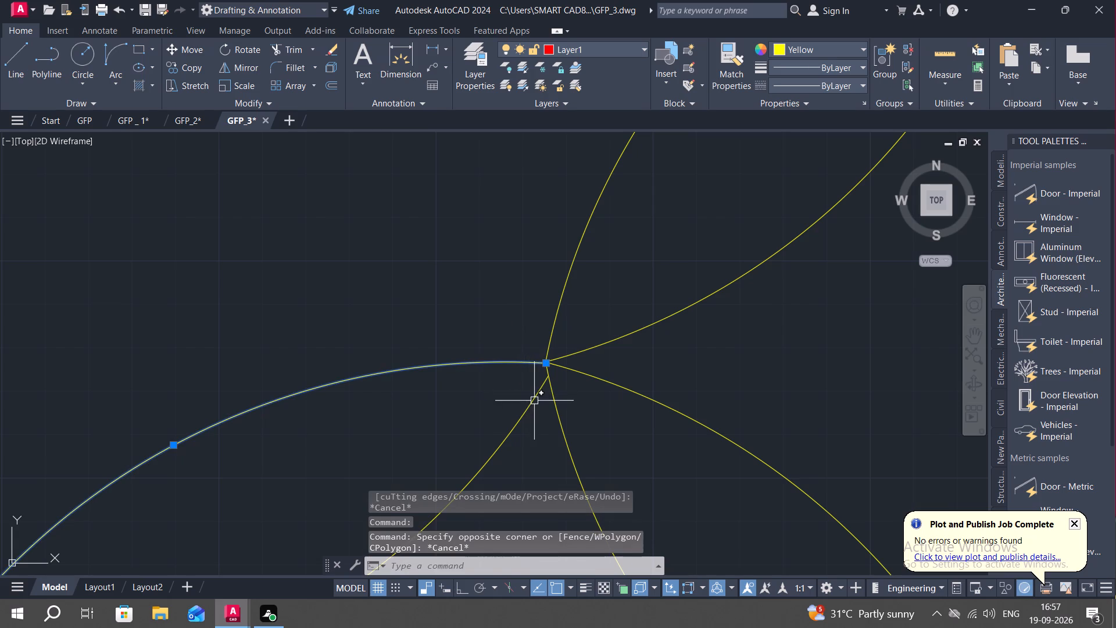
{"action": "left_click", "coordinate": [534, 401]}
{"action": "left_click", "coordinate": [555, 408]}
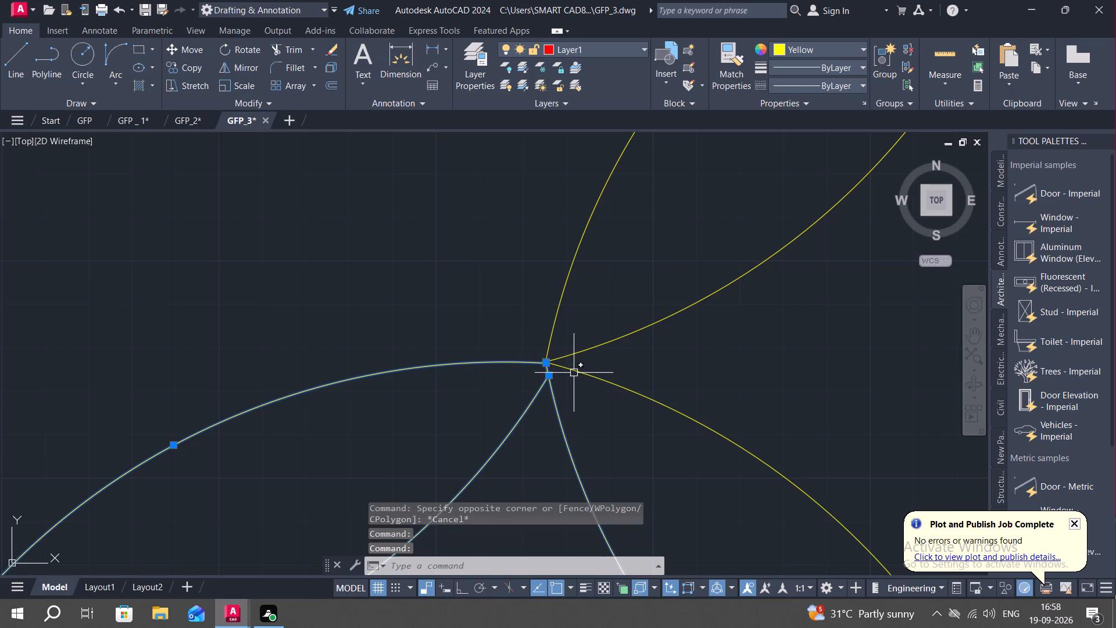
{"action": "left_click", "coordinate": [574, 373]}
{"action": "key", "text": "Delete"}
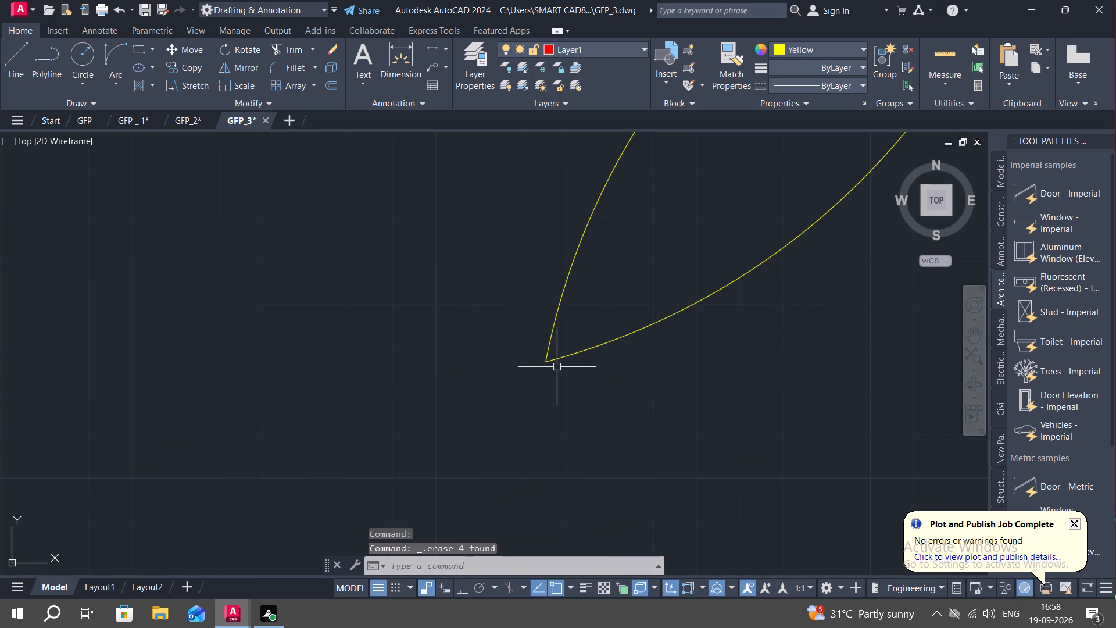
Mirror the upper-right petal across a slanted line through its inner end, keeping the original, to form a lower-right petal.
{"action": "scroll", "coordinate": [545, 372], "scroll_direction": "down", "scroll_amount": 2}
{"action": "scroll", "coordinate": [491, 393], "scroll_direction": "down", "scroll_amount": 2}
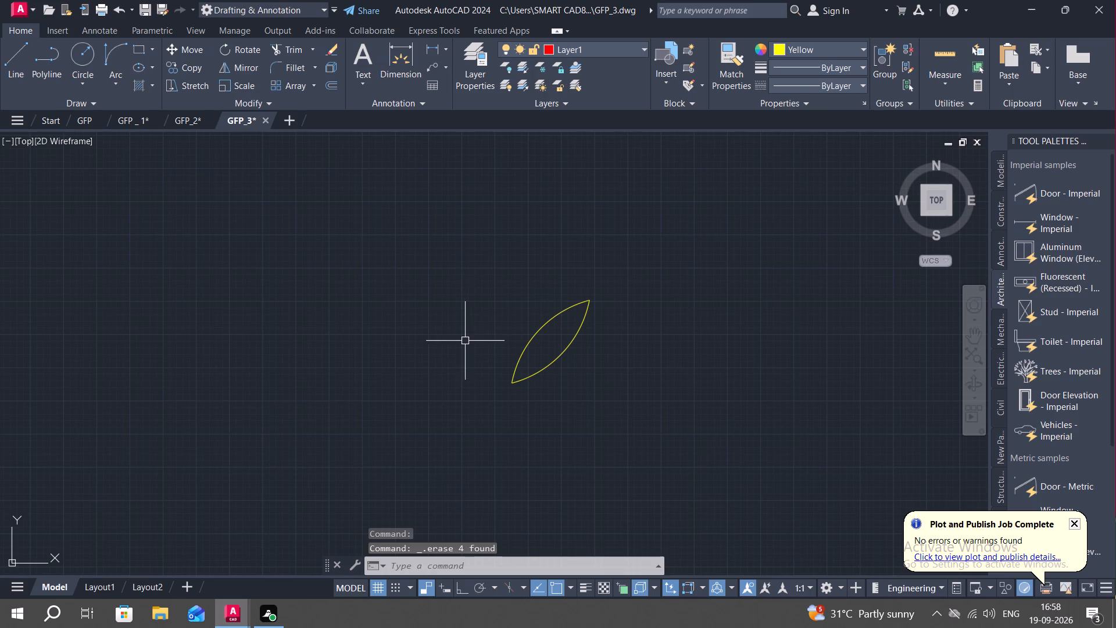
{"action": "left_click_drag", "start_coordinate": [465, 341], "coordinate": [466, 330]}
{"action": "left_click_drag", "start_coordinate": [617, 235], "coordinate": [605, 374]}
{"action": "left_click_drag", "start_coordinate": [473, 342], "coordinate": [474, 341]}
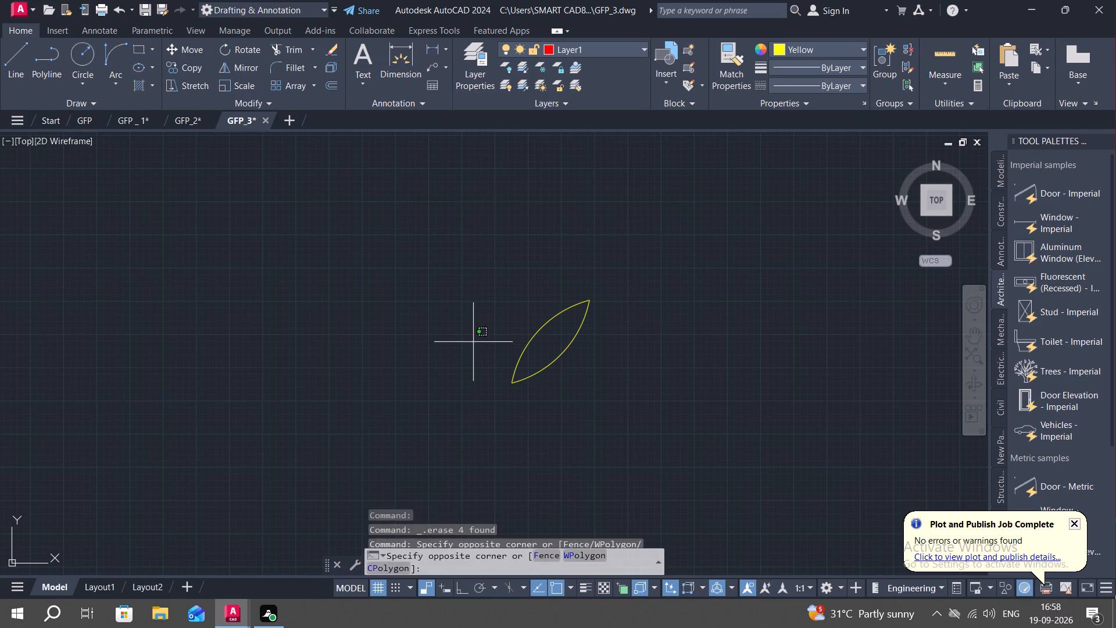
{"action": "left_click_drag", "start_coordinate": [474, 341], "coordinate": [455, 409]}
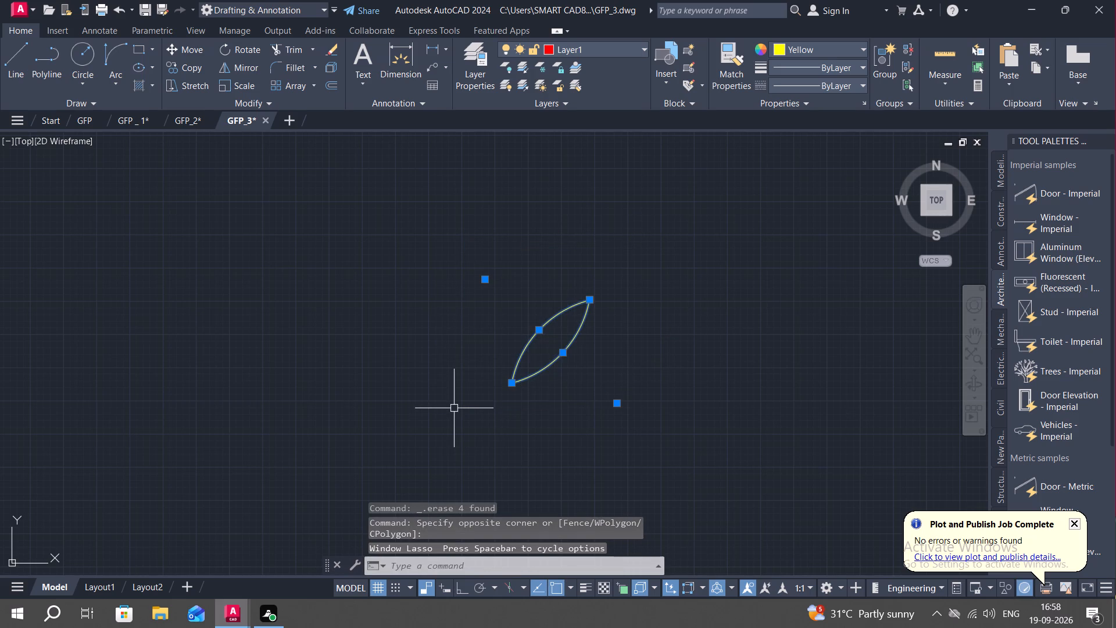
{"action": "type", "text": "MI"}
{"action": "key", "text": "space"}
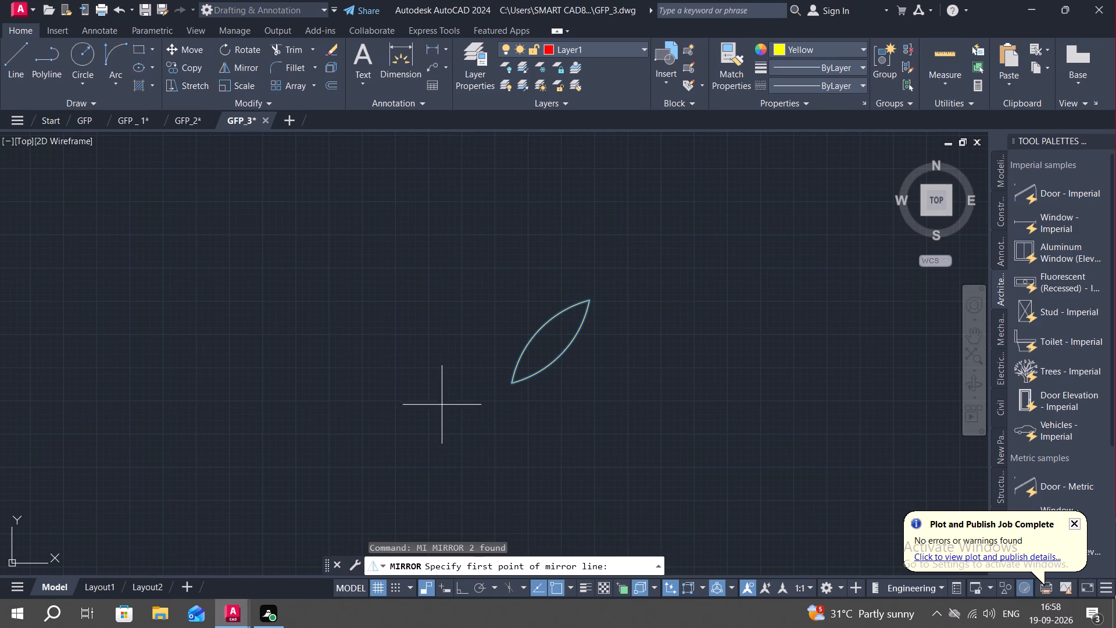
{"action": "left_click", "coordinate": [514, 385]}
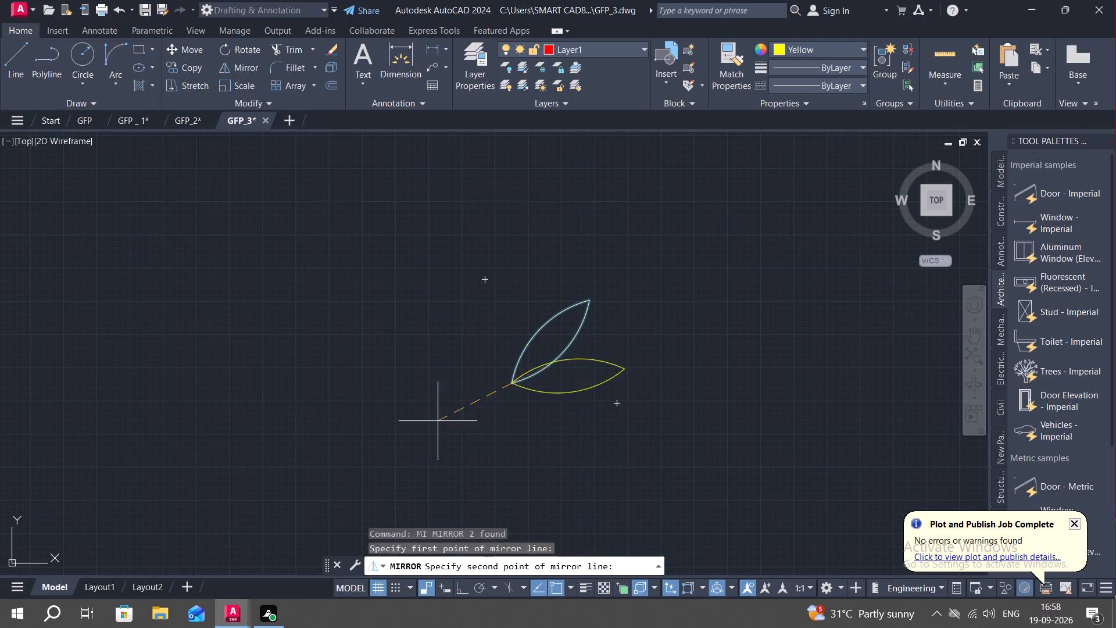
{"action": "left_click", "coordinate": [423, 402]}
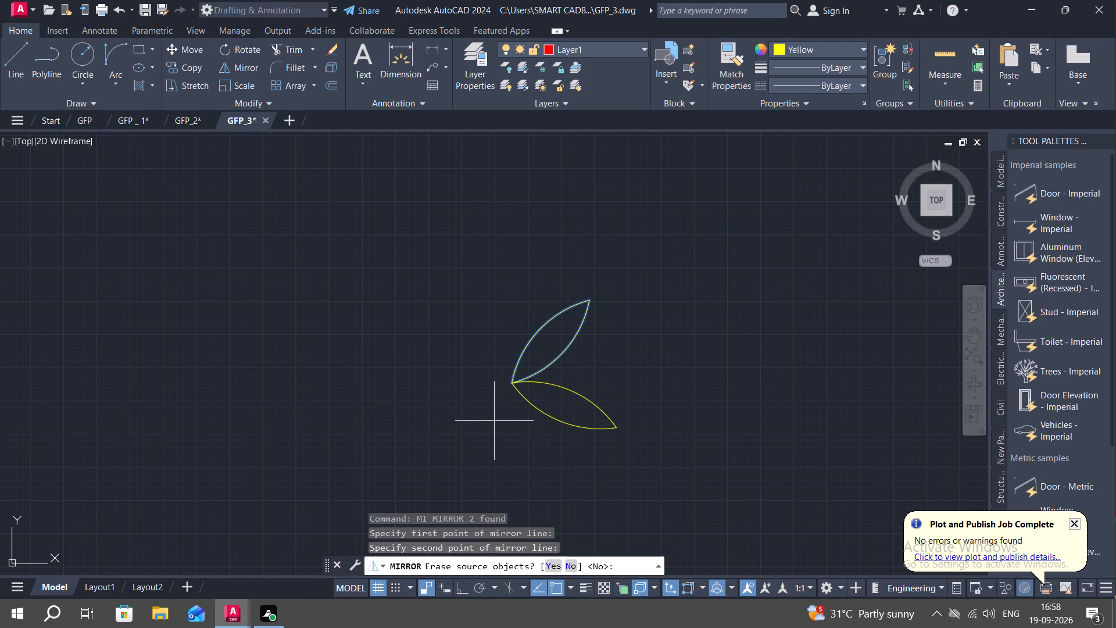
{"action": "key", "text": "space"}
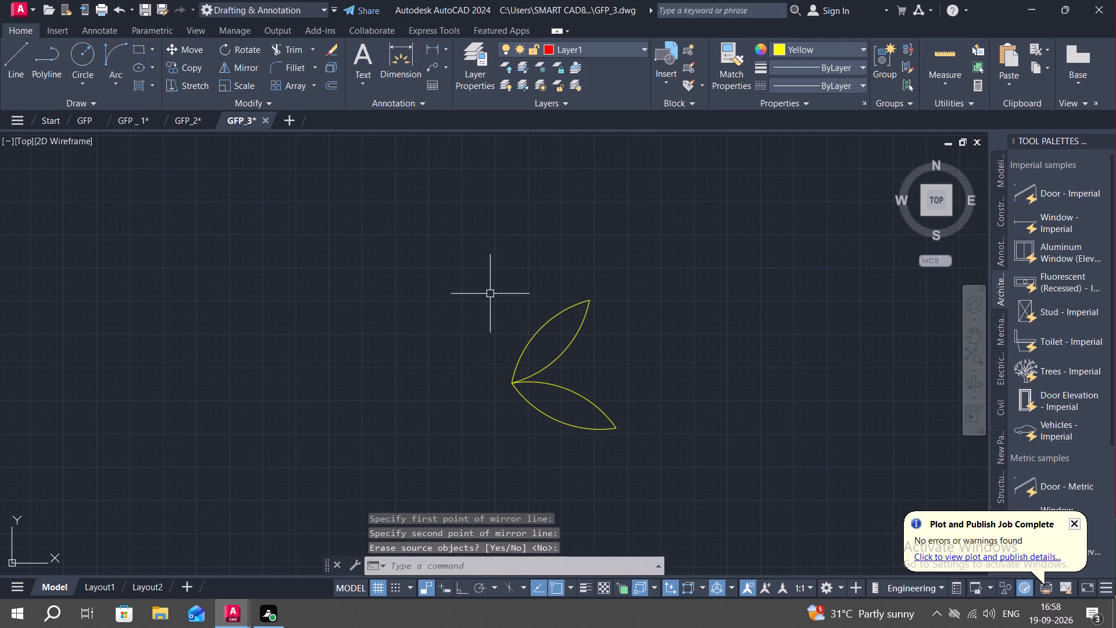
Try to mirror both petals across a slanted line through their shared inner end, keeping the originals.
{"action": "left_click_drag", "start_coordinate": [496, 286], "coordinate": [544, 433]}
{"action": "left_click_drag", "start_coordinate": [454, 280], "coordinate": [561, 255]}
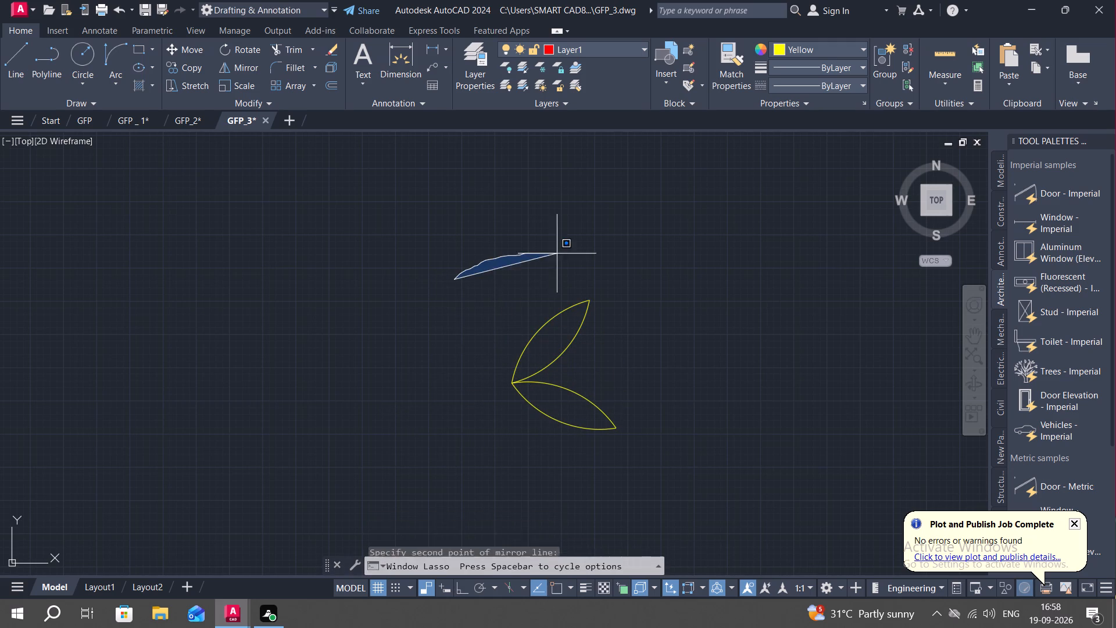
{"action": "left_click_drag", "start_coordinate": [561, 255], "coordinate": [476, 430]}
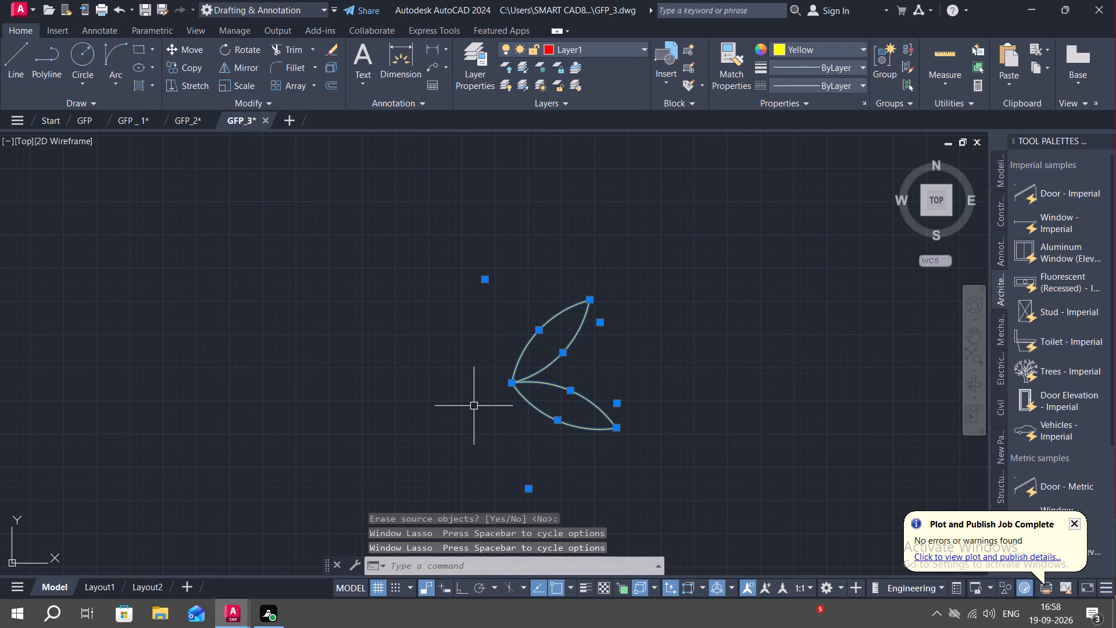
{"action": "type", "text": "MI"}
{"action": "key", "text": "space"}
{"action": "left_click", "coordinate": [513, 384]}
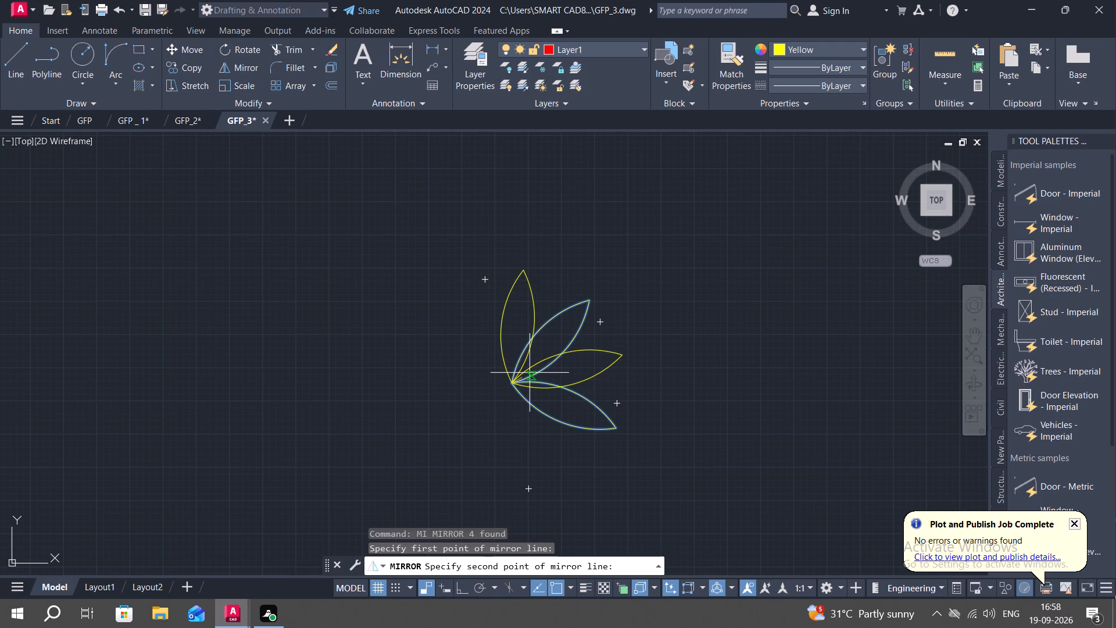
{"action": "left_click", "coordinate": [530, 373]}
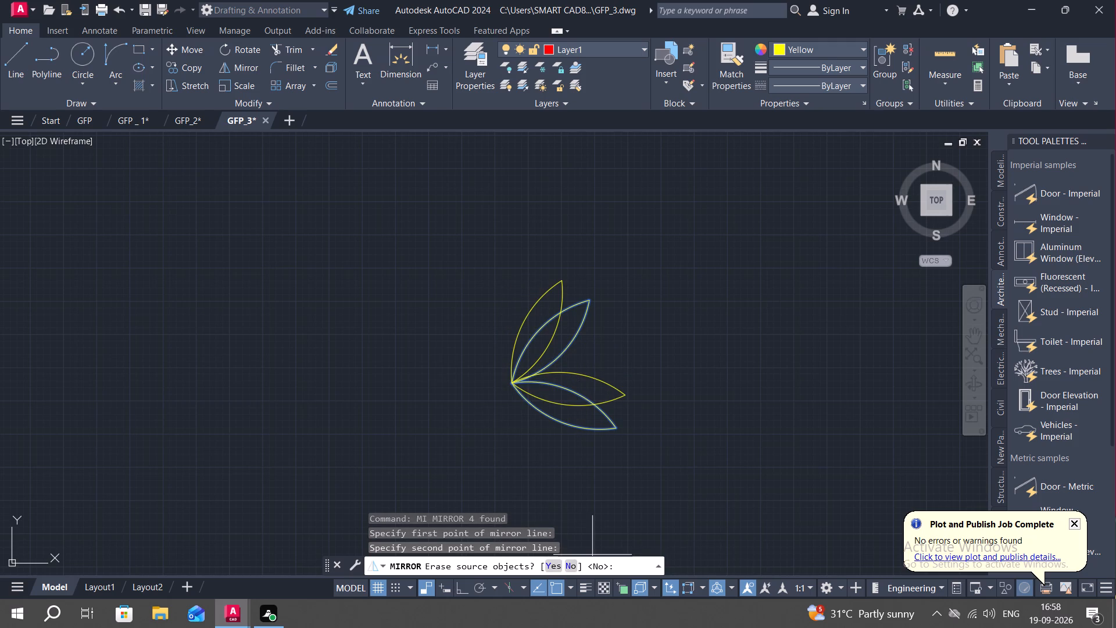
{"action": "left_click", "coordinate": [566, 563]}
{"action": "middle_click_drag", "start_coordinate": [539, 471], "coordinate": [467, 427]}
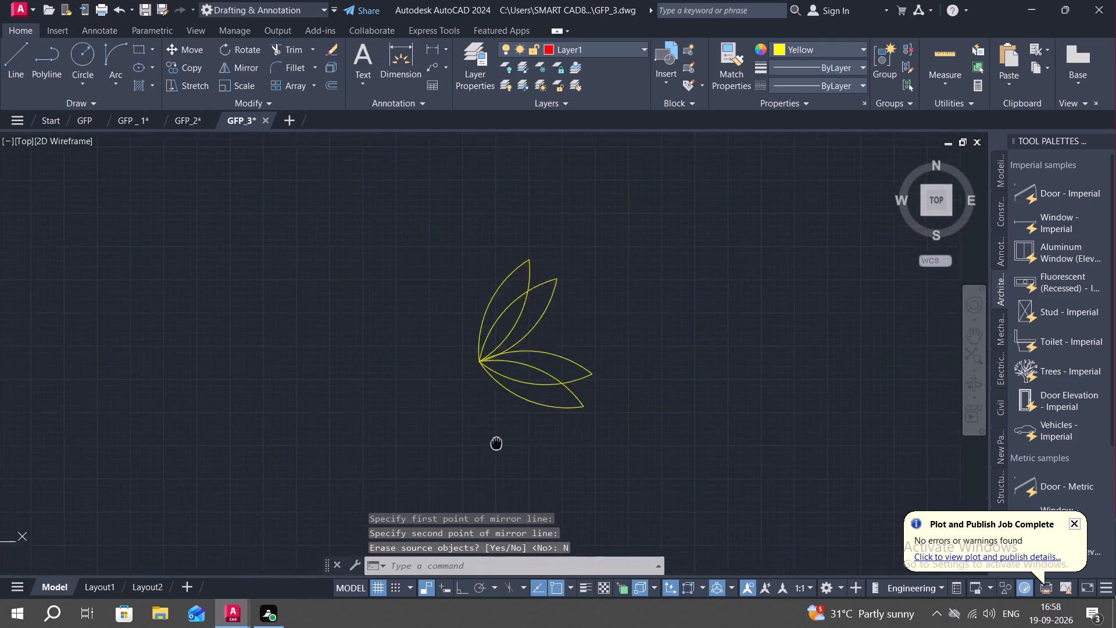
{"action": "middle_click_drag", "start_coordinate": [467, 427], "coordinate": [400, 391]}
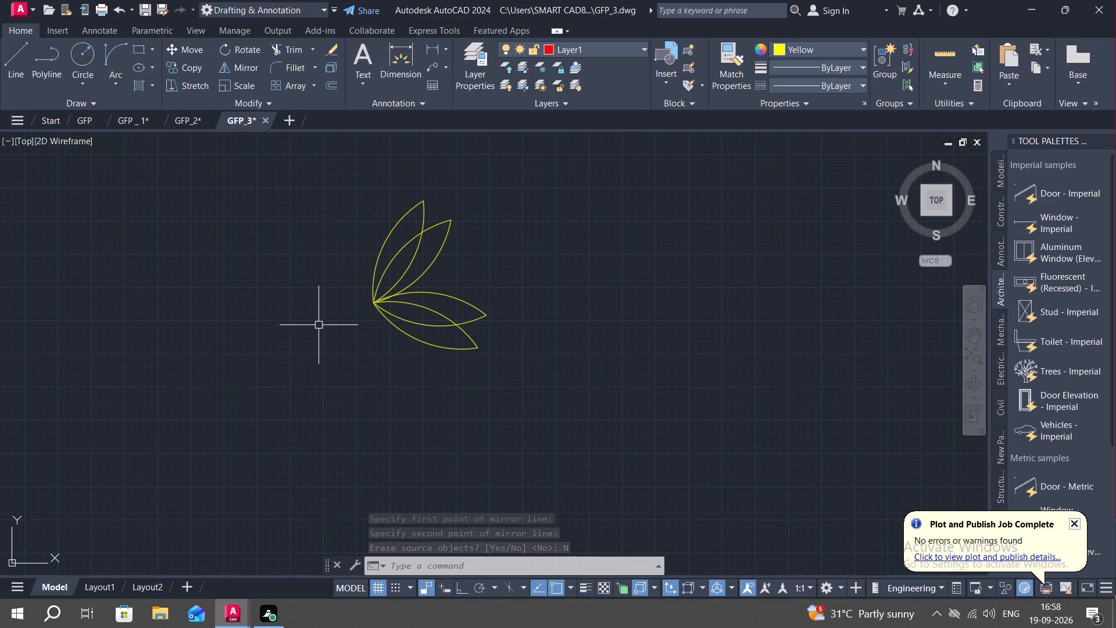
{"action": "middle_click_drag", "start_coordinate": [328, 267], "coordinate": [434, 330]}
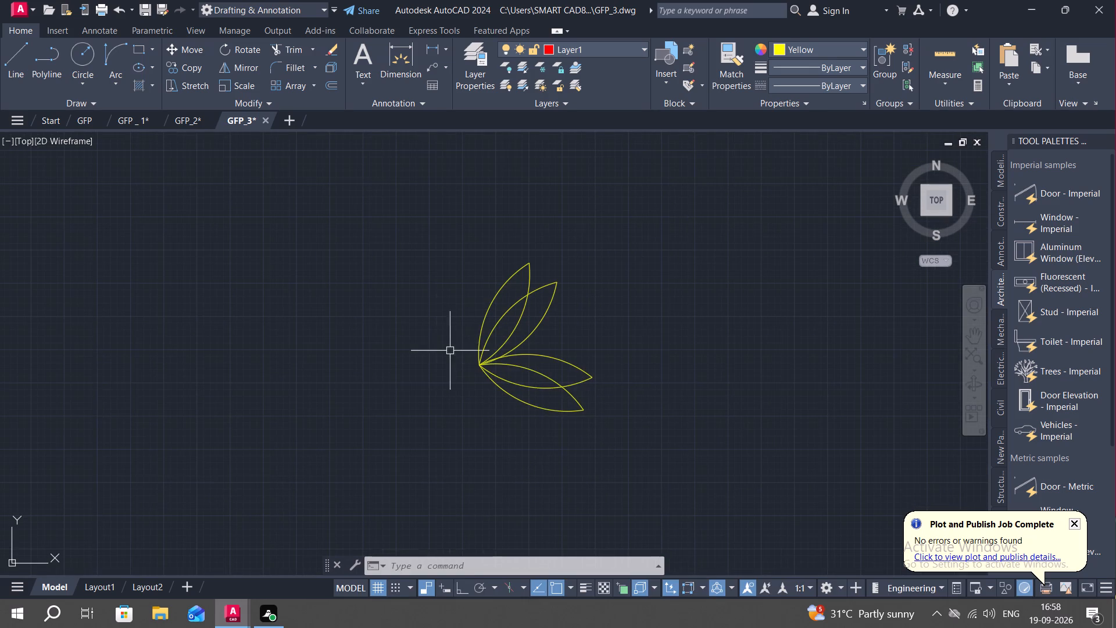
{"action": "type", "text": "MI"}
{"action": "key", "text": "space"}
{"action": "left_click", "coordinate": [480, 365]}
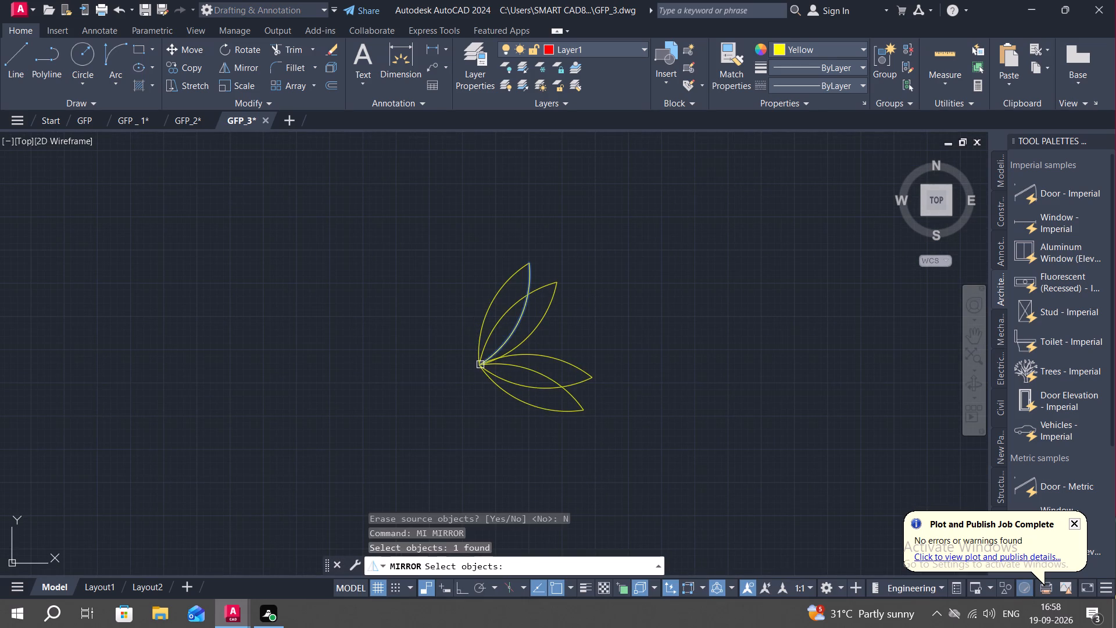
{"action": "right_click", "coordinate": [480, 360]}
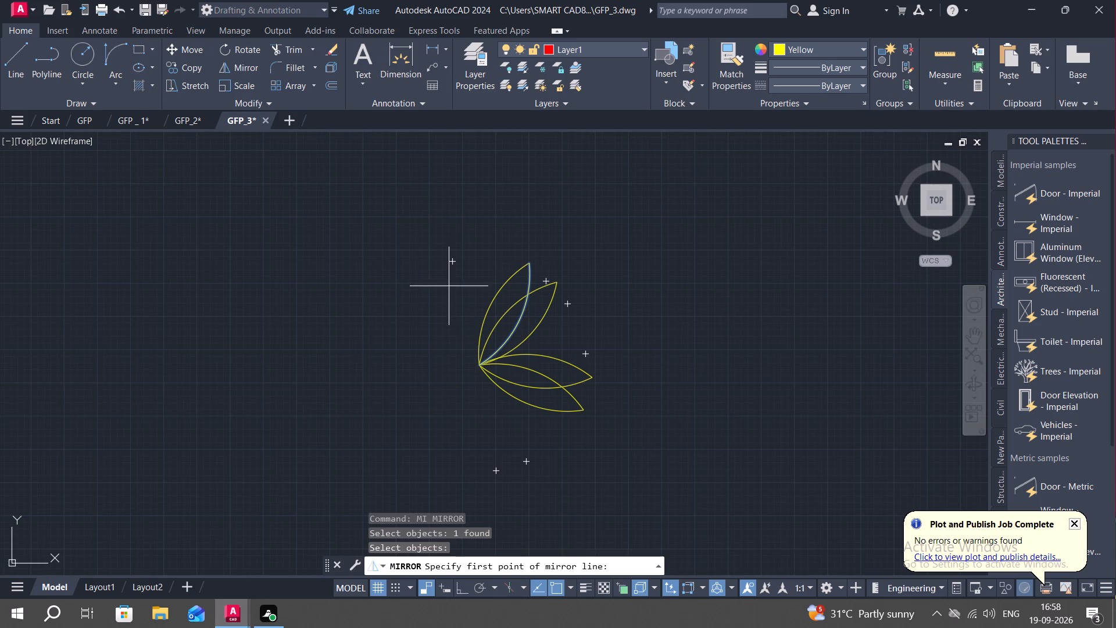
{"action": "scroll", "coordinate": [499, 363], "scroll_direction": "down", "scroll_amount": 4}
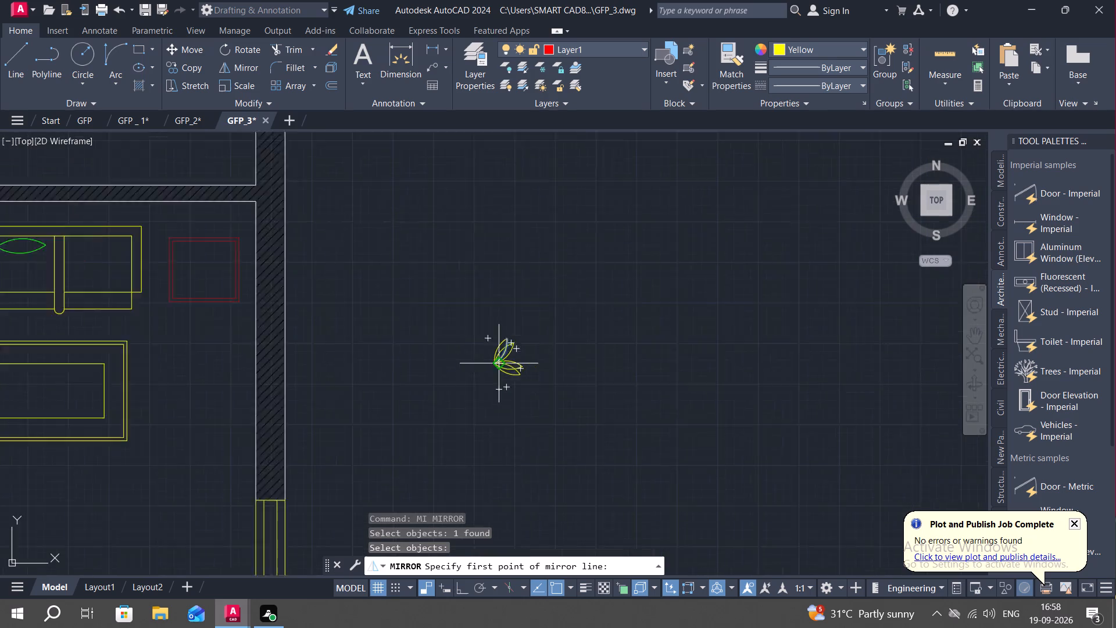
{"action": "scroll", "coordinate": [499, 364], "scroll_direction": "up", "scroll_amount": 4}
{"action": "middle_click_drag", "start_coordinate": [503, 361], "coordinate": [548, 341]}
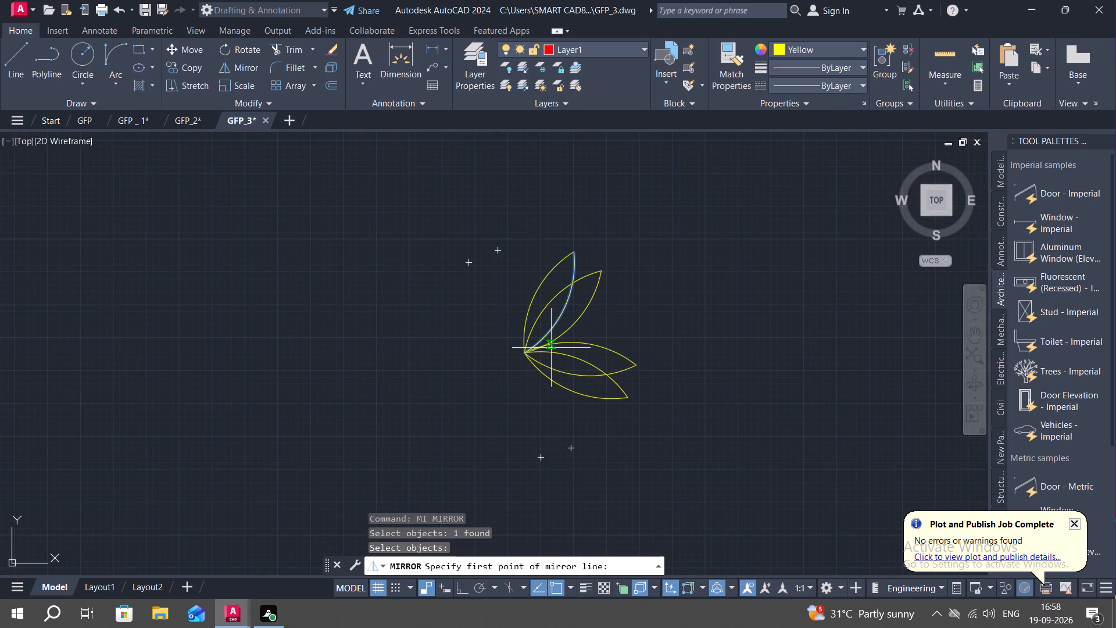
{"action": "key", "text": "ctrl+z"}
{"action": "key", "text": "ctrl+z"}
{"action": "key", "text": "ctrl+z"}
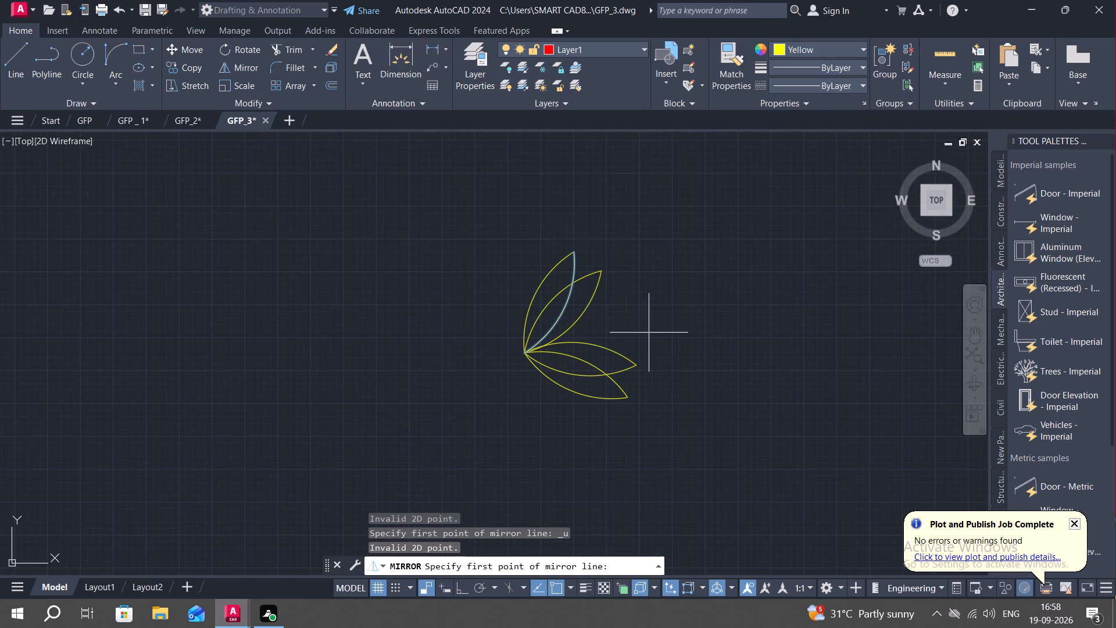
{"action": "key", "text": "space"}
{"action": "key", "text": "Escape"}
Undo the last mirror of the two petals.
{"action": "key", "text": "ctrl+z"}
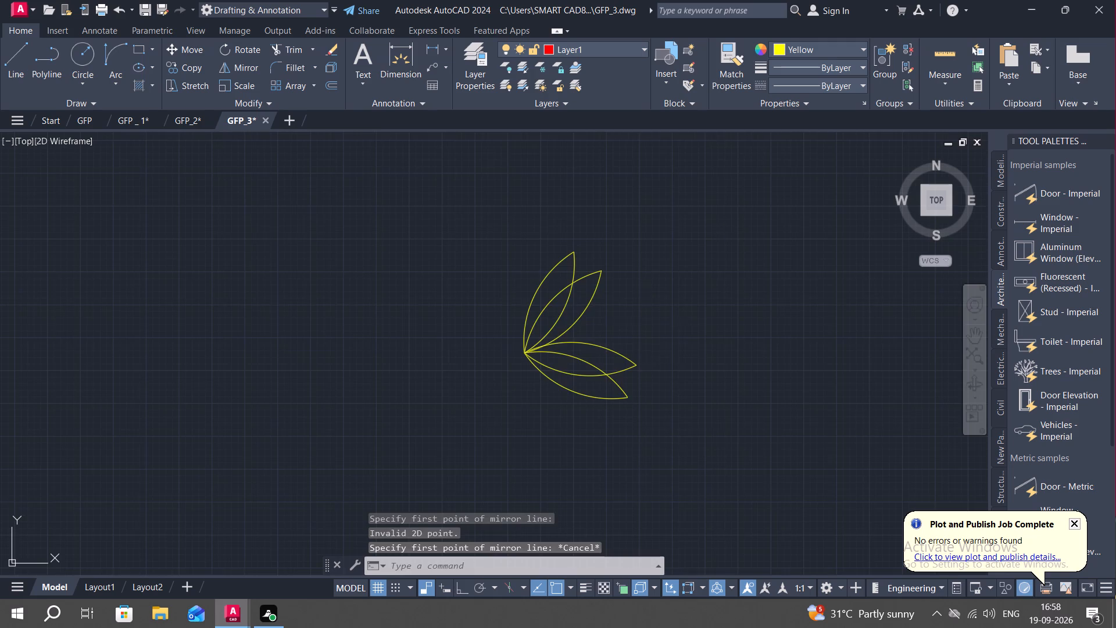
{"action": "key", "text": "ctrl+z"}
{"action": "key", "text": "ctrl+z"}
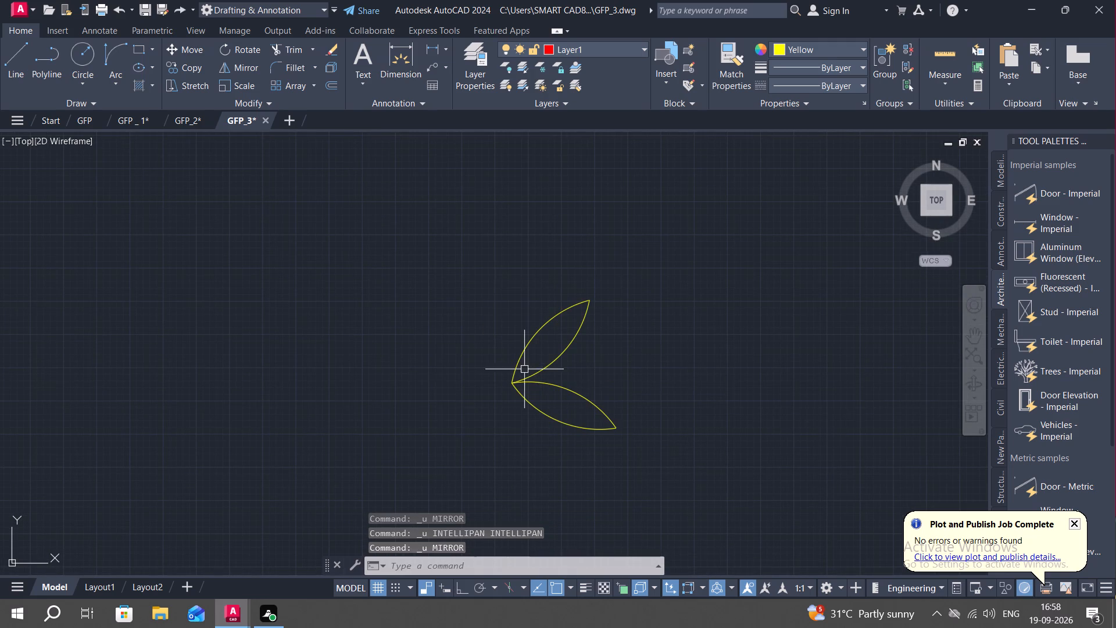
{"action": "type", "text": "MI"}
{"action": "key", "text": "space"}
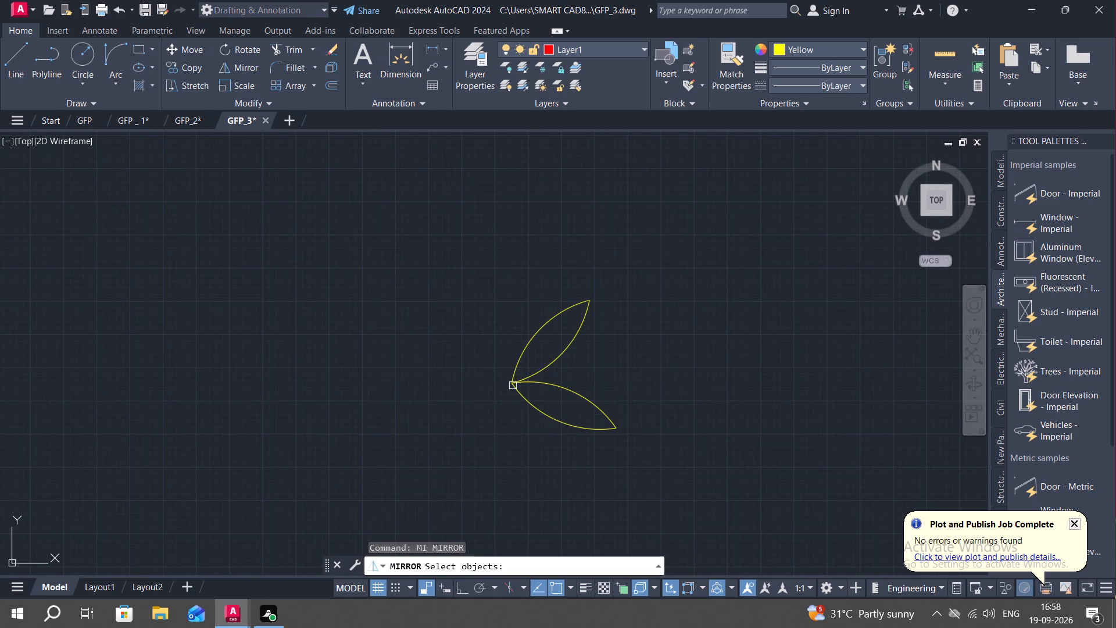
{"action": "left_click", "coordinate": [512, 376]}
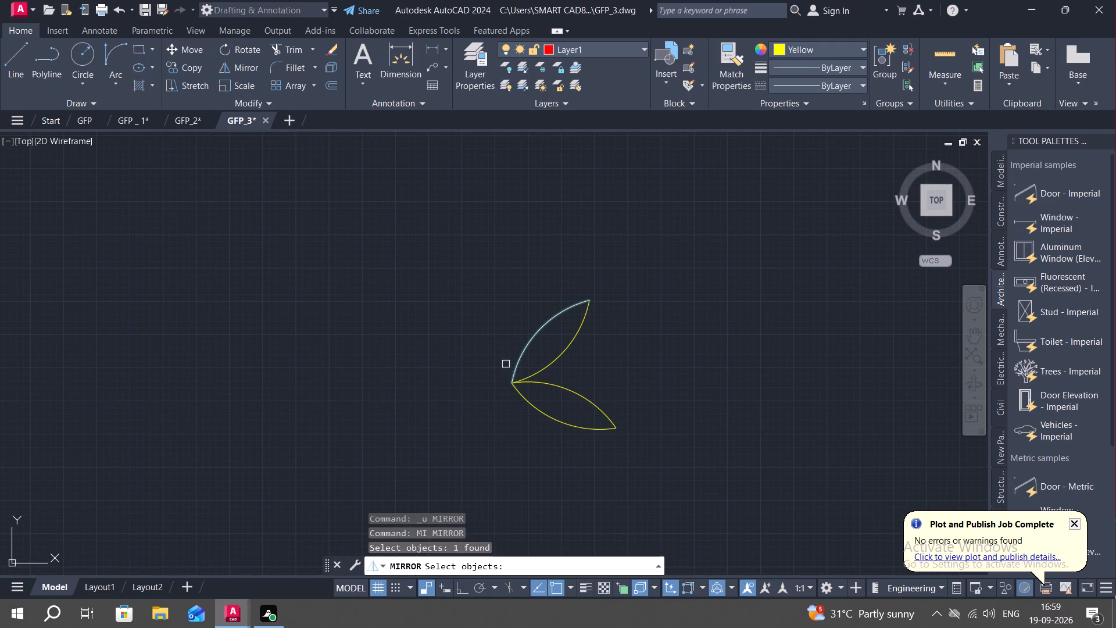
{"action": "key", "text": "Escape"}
Mirror both petals across a steep slanted line through their shared inner end, keeping the originals, to add left and lower petals.
{"action": "left_click_drag", "start_coordinate": [484, 280], "coordinate": [480, 475]}
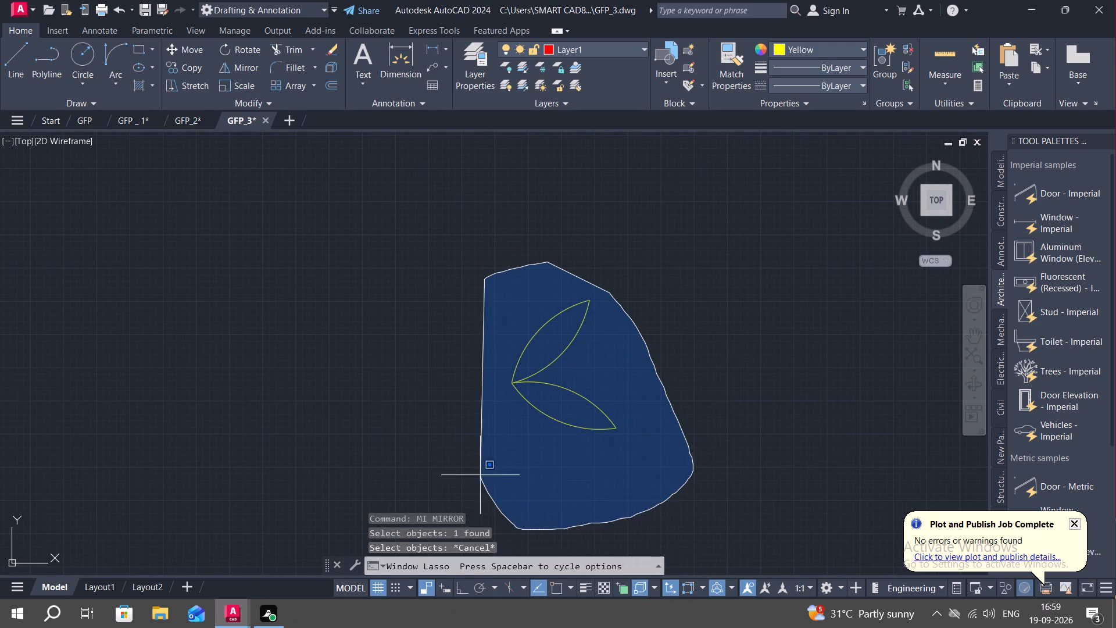
{"action": "left_click_drag", "start_coordinate": [480, 475], "coordinate": [474, 461]}
{"action": "type", "text": "MI"}
{"action": "key", "text": "space"}
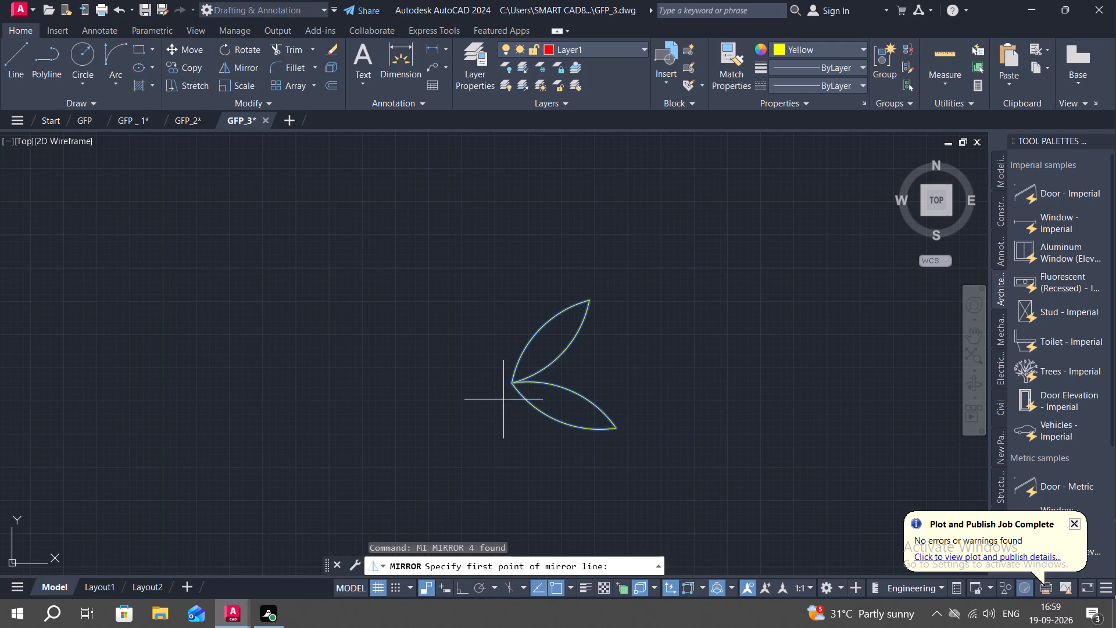
{"action": "left_click", "coordinate": [513, 379]}
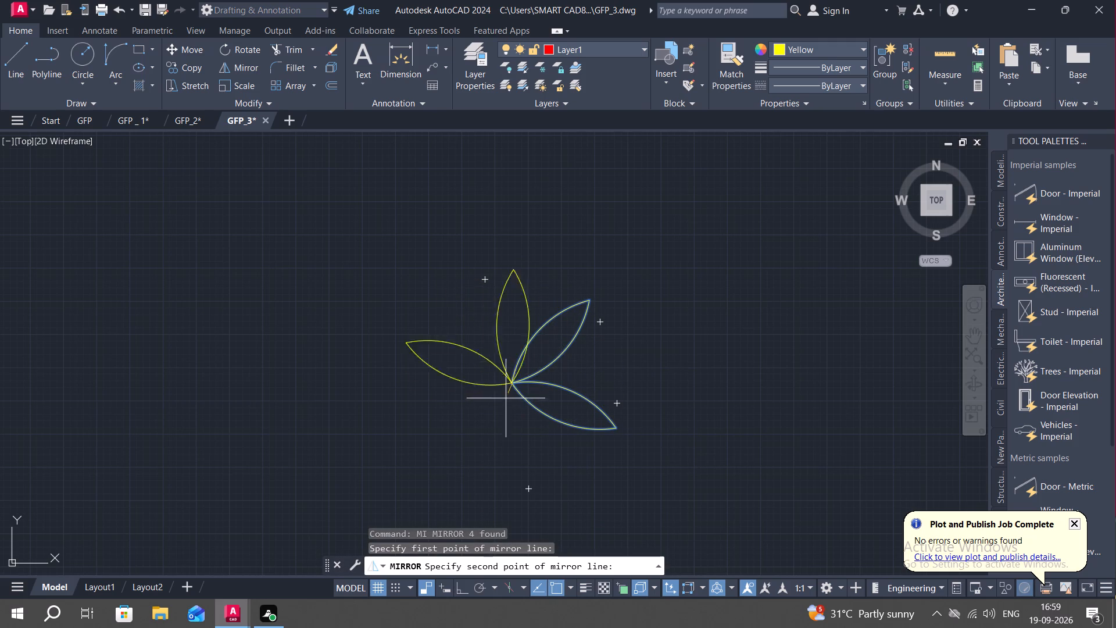
{"action": "left_click", "coordinate": [535, 436]}
{"action": "left_click", "coordinate": [566, 565]}
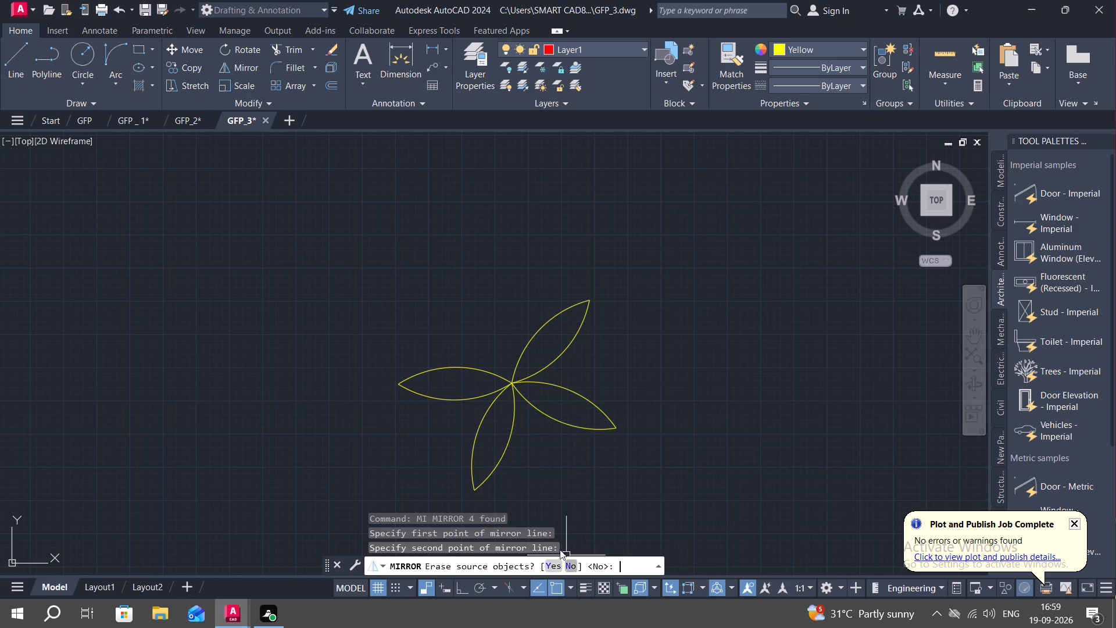
Copy the four-petal flower by its centre onto the middle seat of the sofa above the table.
{"action": "scroll", "coordinate": [394, 338], "scroll_direction": "down", "scroll_amount": 2}
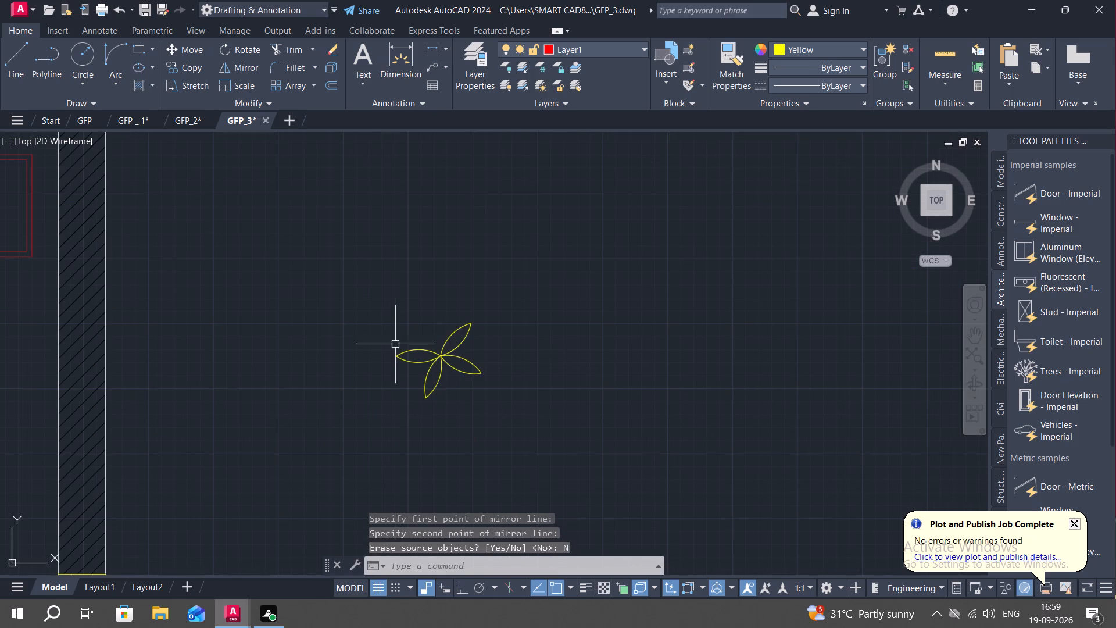
{"action": "left_click_drag", "start_coordinate": [343, 336], "coordinate": [435, 286]}
{"action": "type", "text": "CO"}
{"action": "key", "text": "space"}
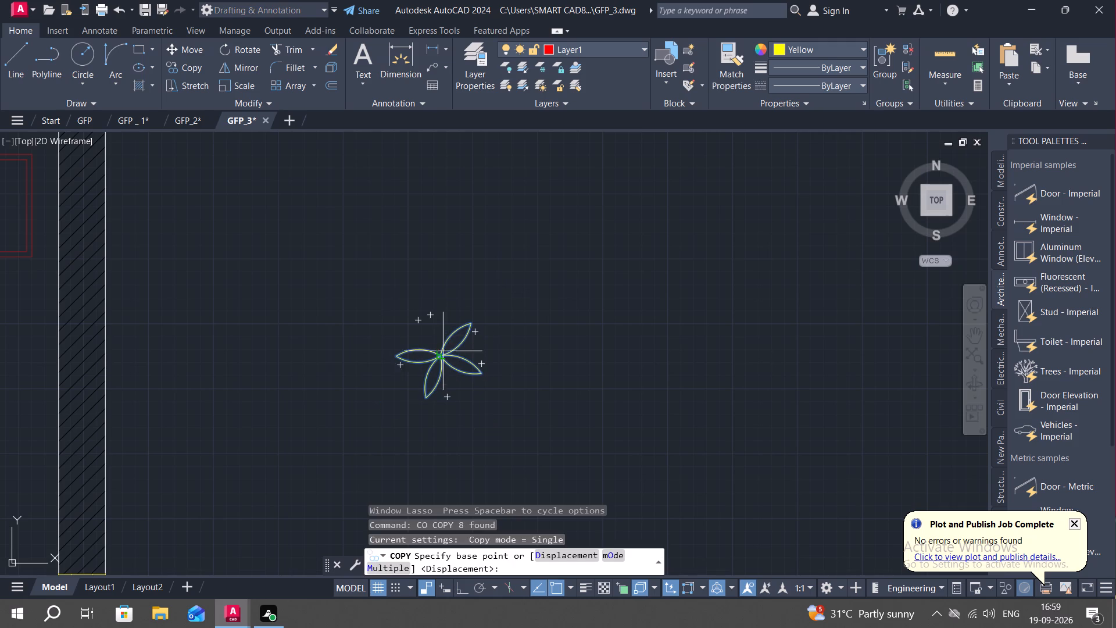
{"action": "left_click", "coordinate": [442, 352]}
{"action": "scroll", "coordinate": [377, 316], "scroll_direction": "down", "scroll_amount": 3}
{"action": "middle_click_drag", "start_coordinate": [402, 322], "coordinate": [528, 324]}
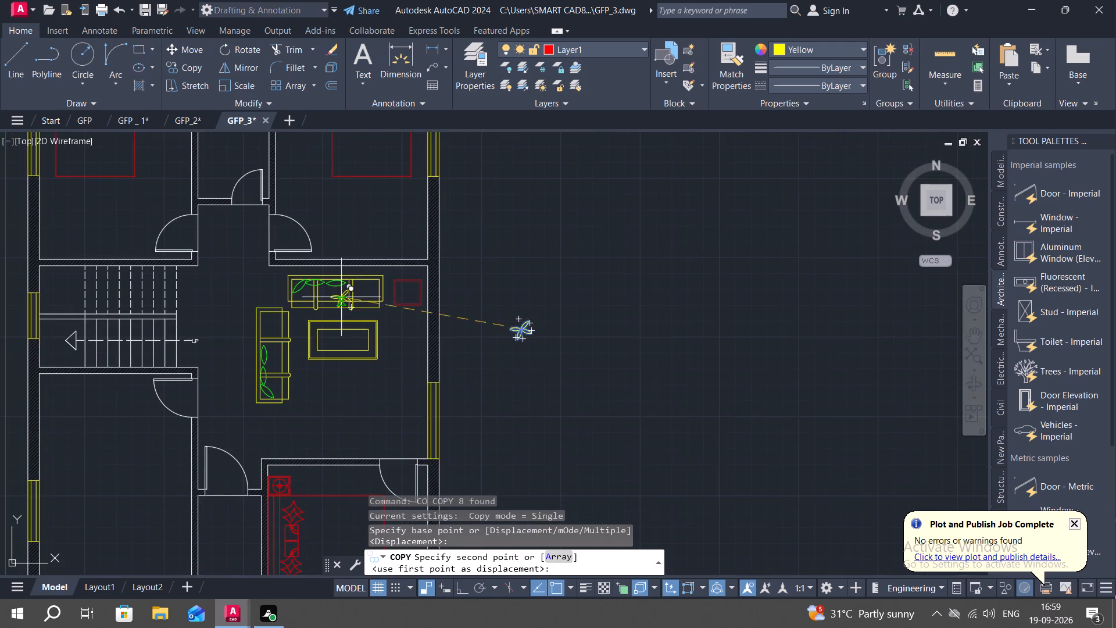
{"action": "scroll", "coordinate": [341, 295], "scroll_direction": "up", "scroll_amount": 5}
{"action": "left_click", "coordinate": [299, 272]}
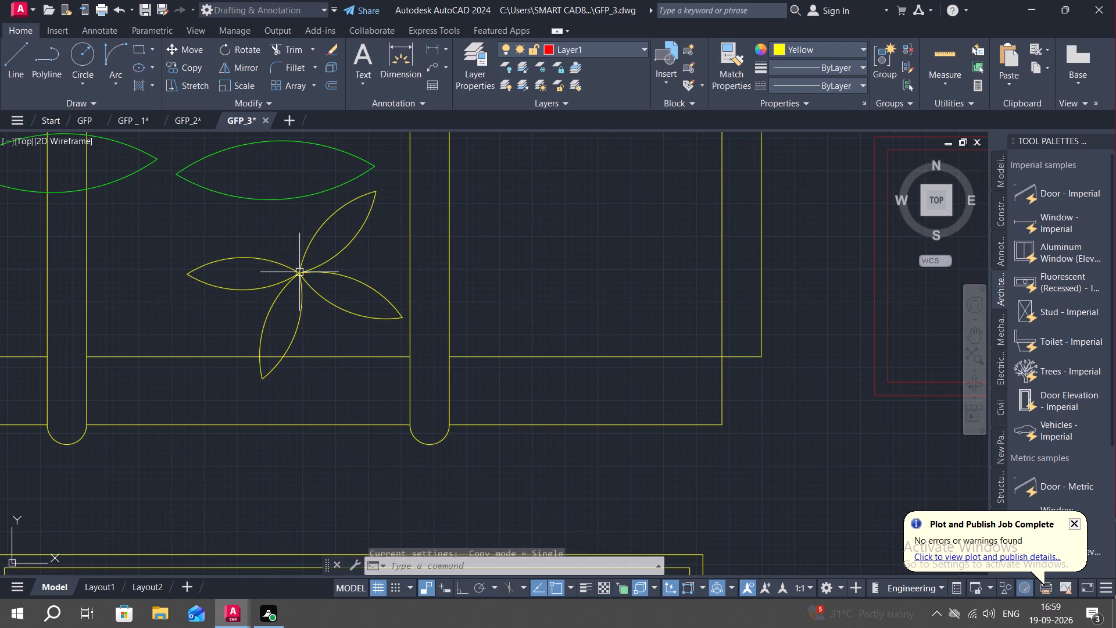
Copy the loose four-petal flower by its centre onto the right-hand seat of the sofa above the table.
{"action": "scroll", "coordinate": [419, 322], "scroll_direction": "down", "scroll_amount": 5}
{"action": "middle_click_drag", "start_coordinate": [443, 324], "coordinate": [445, 279]}
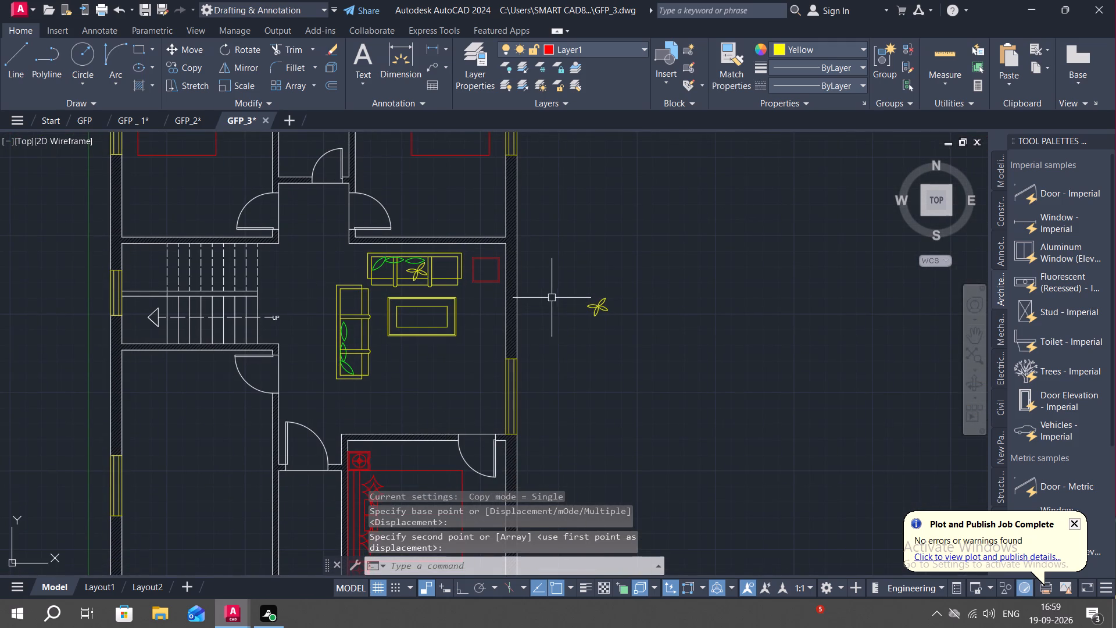
{"action": "left_click_drag", "start_coordinate": [552, 292], "coordinate": [585, 261]}
{"action": "scroll", "coordinate": [599, 302], "scroll_direction": "up", "scroll_amount": 6}
{"action": "key", "text": "space"}
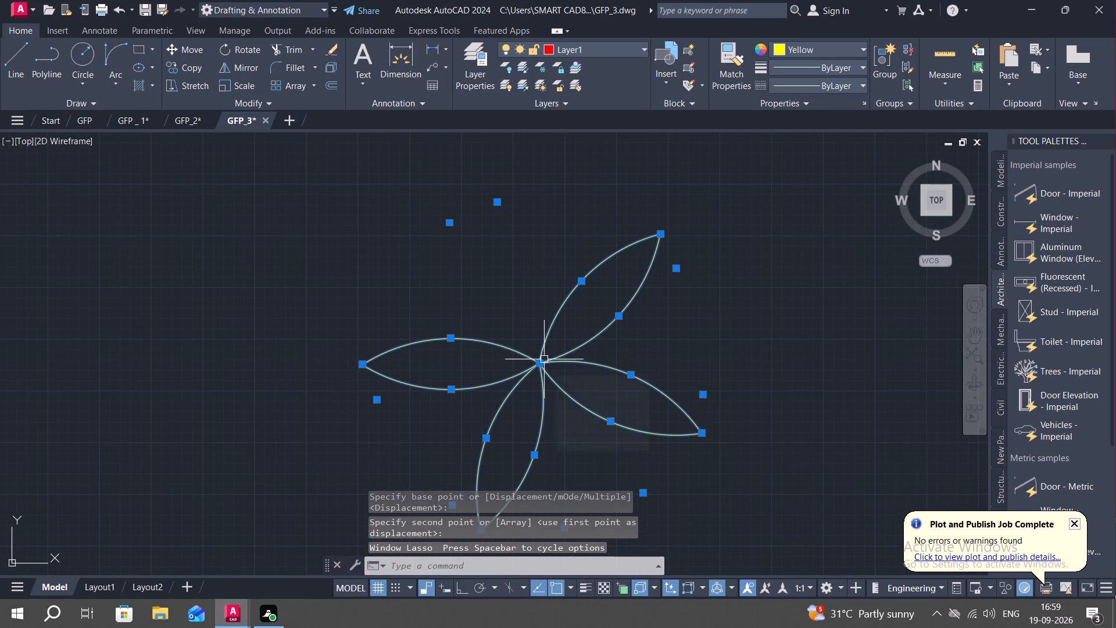
{"action": "left_click", "coordinate": [542, 362]}
{"action": "scroll", "coordinate": [415, 389], "scroll_direction": "down", "scroll_amount": 6}
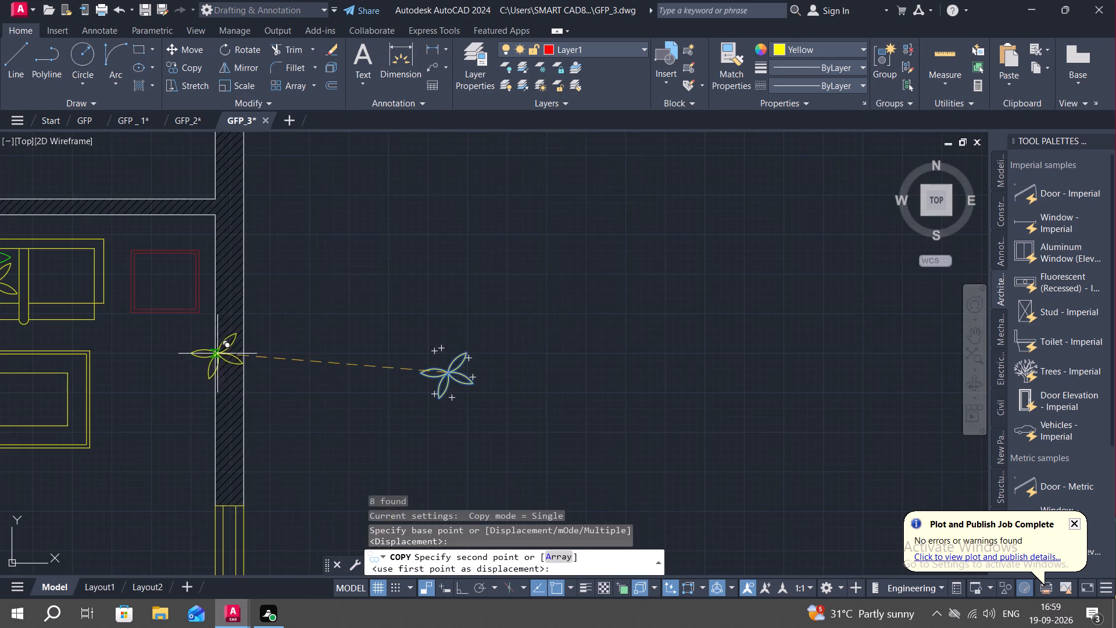
{"action": "middle_click_drag", "start_coordinate": [223, 352], "coordinate": [667, 324]}
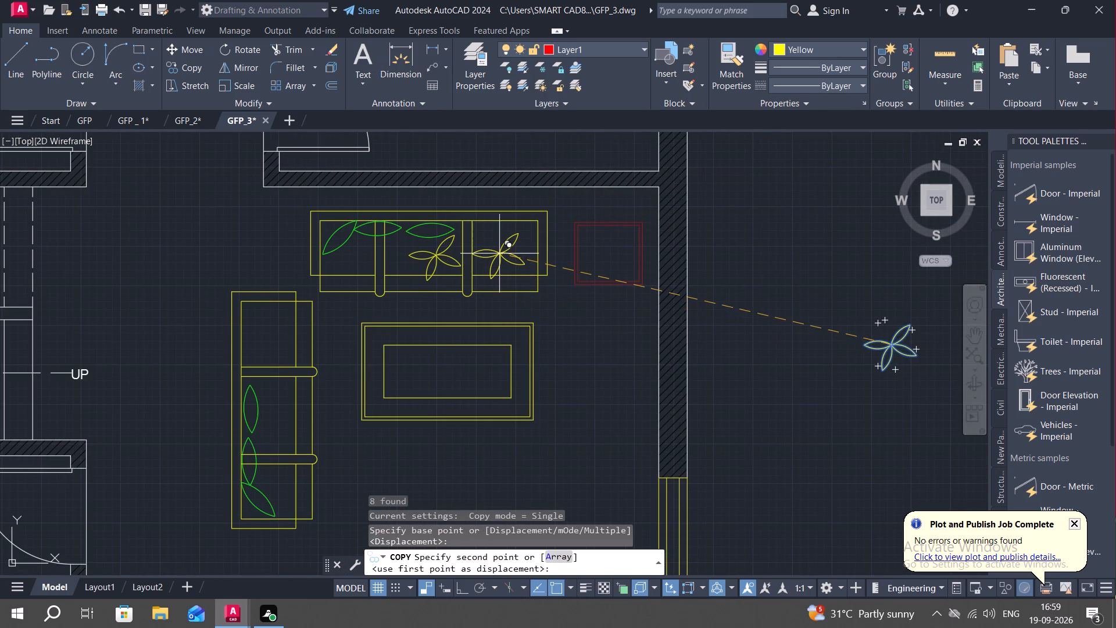
{"action": "left_click", "coordinate": [499, 254]}
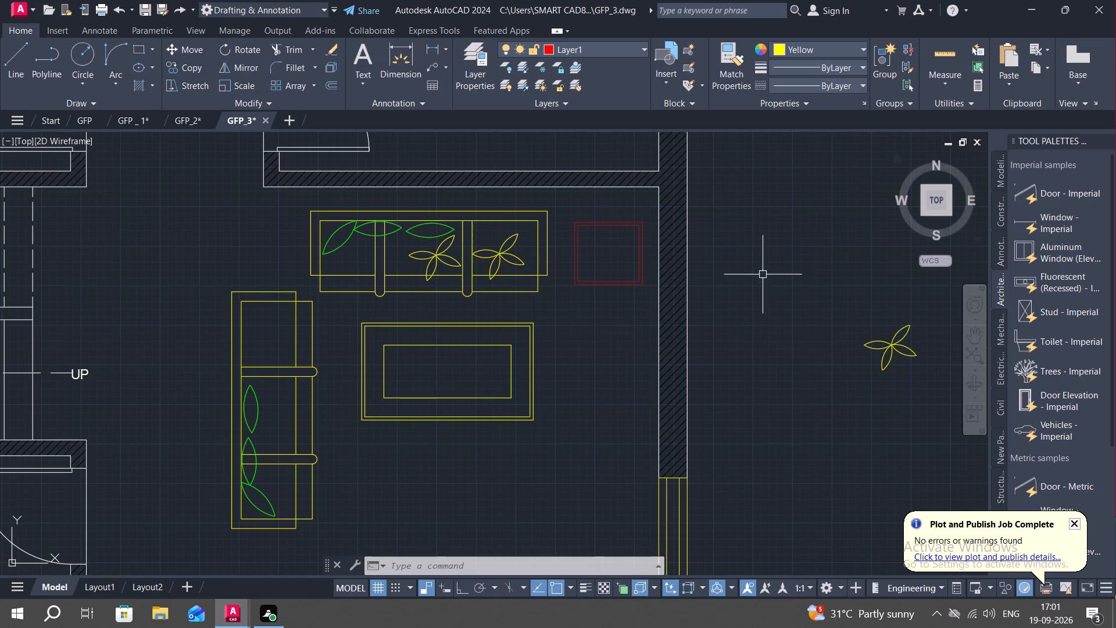
Hatch all four petals of the loose flower outside the room with a solid green fill.
{"action": "middle_click_drag", "start_coordinate": [886, 339], "coordinate": [740, 287]}
{"action": "scroll", "coordinate": [728, 301], "scroll_direction": "up", "scroll_amount": 3}
{"action": "middle_click_drag", "start_coordinate": [724, 299], "coordinate": [712, 299]}
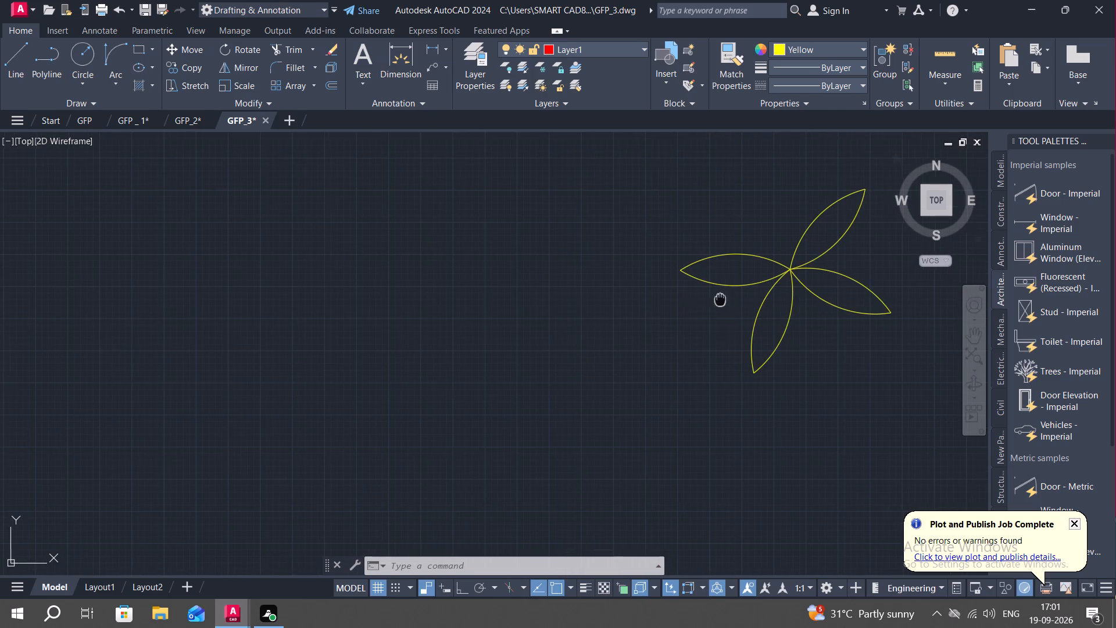
{"action": "middle_click_drag", "start_coordinate": [712, 299], "coordinate": [580, 284]}
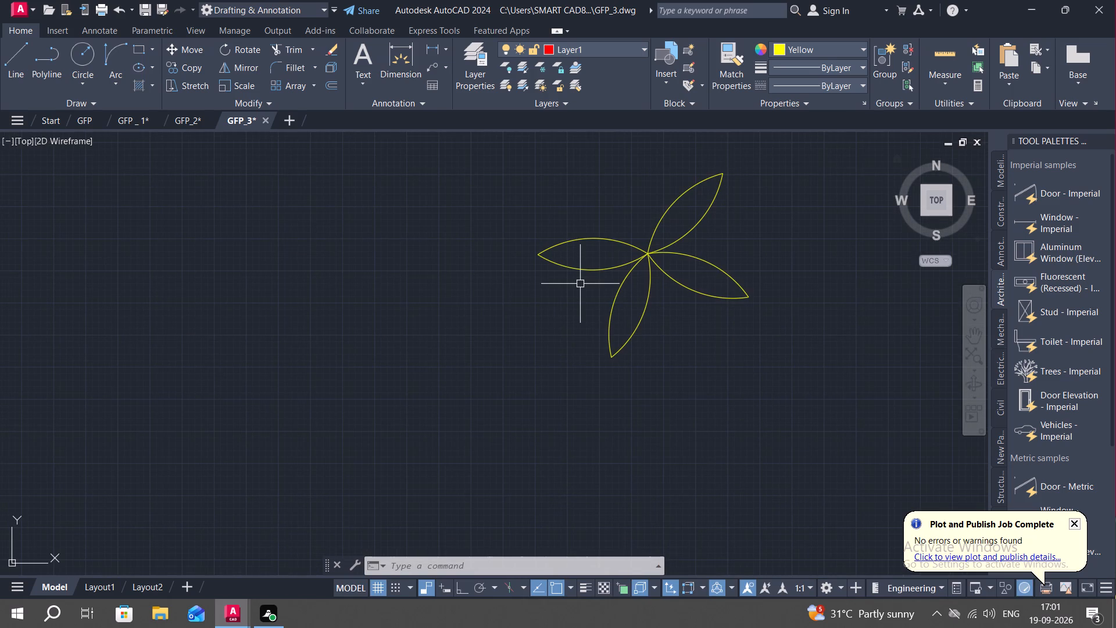
{"action": "type", "text": "H"}
{"action": "key", "text": "space"}
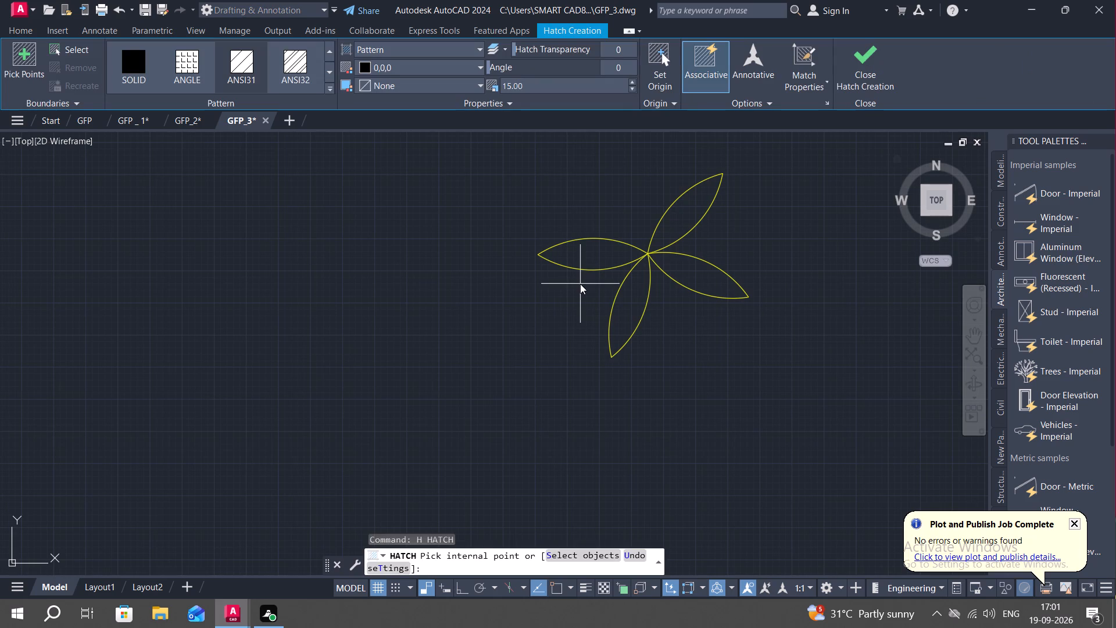
{"action": "left_click", "coordinate": [392, 66]}
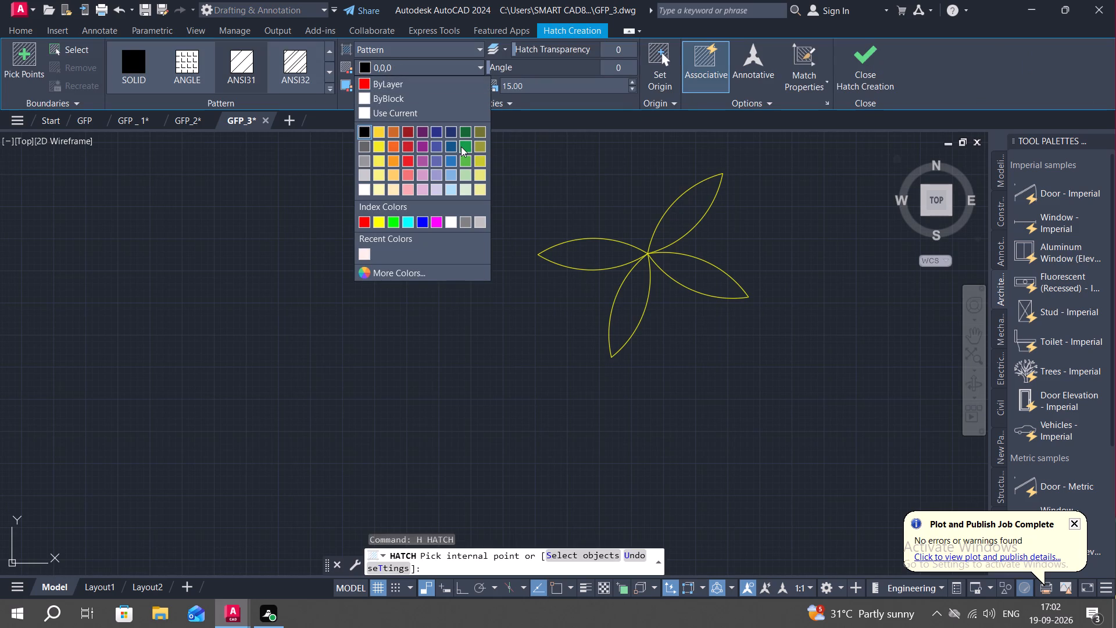
{"action": "left_click", "coordinate": [388, 220]}
{"action": "left_click", "coordinate": [588, 251]}
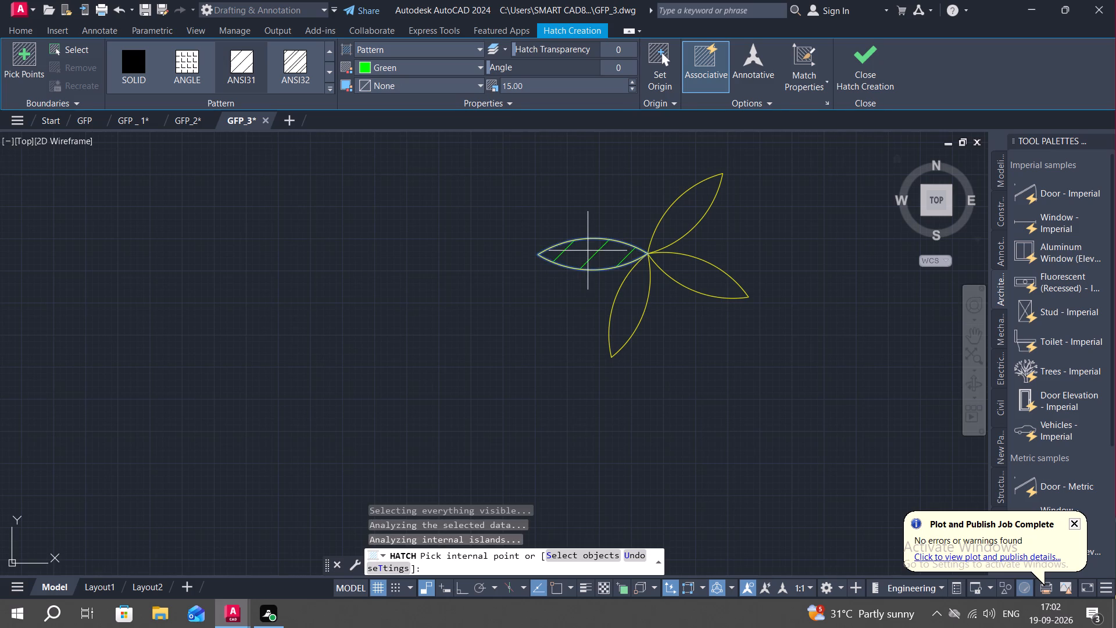
{"action": "left_click", "coordinate": [135, 66]}
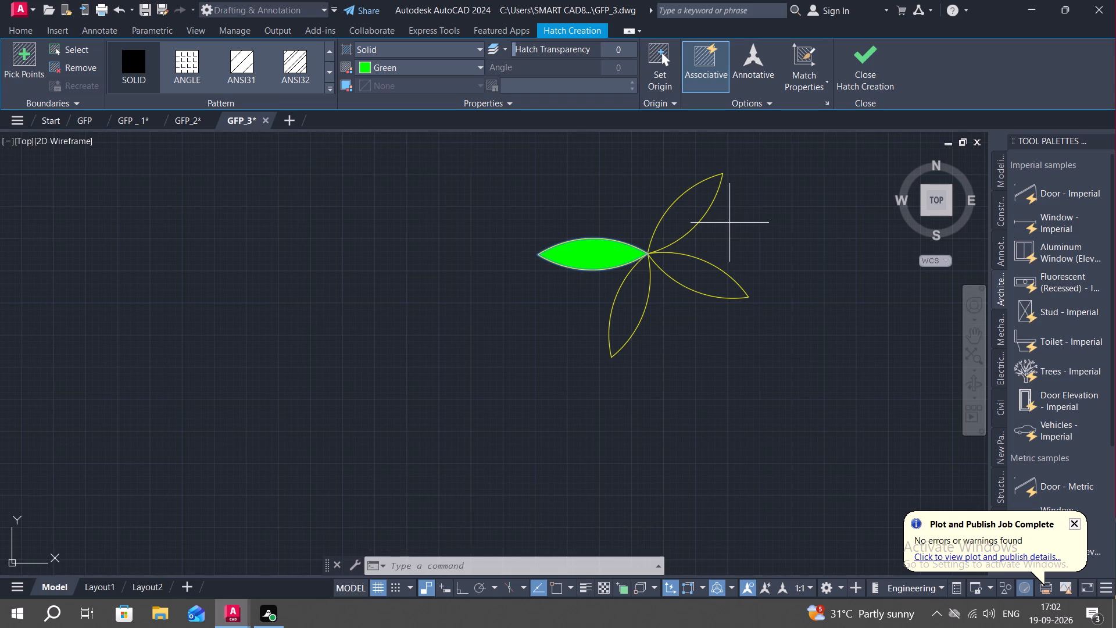
{"action": "left_click", "coordinate": [688, 215]}
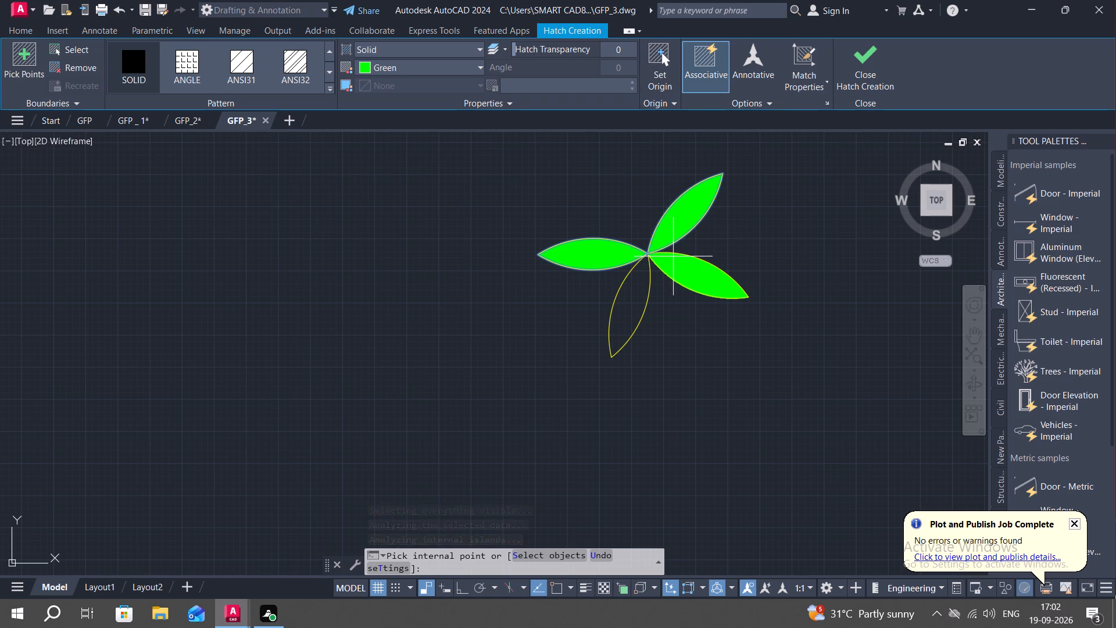
{"action": "left_click", "coordinate": [636, 277]}
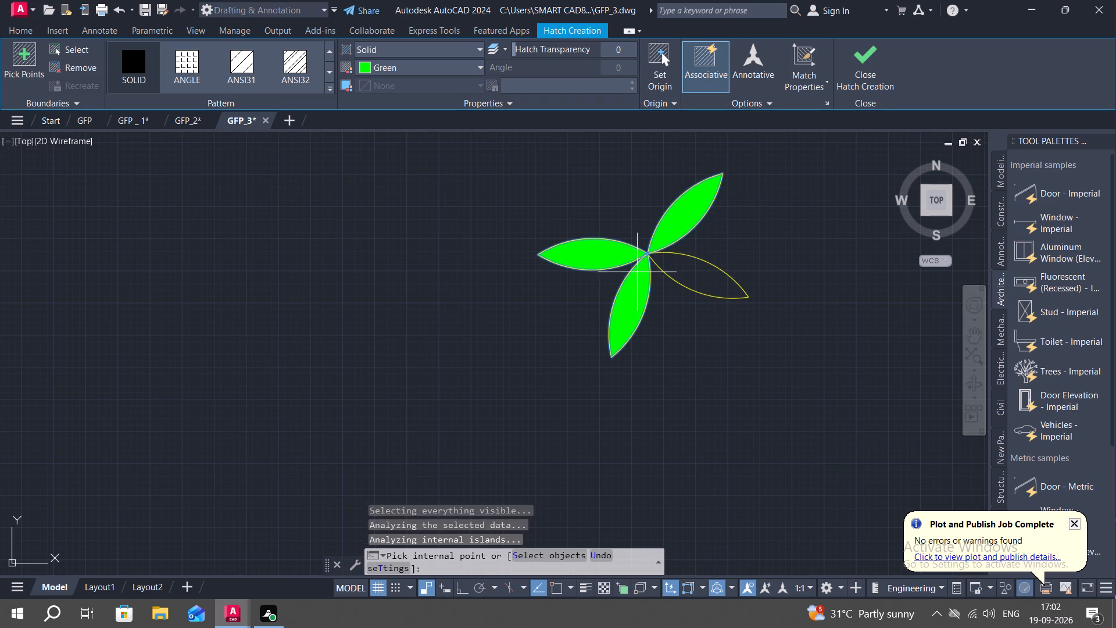
{"action": "left_click", "coordinate": [664, 266]}
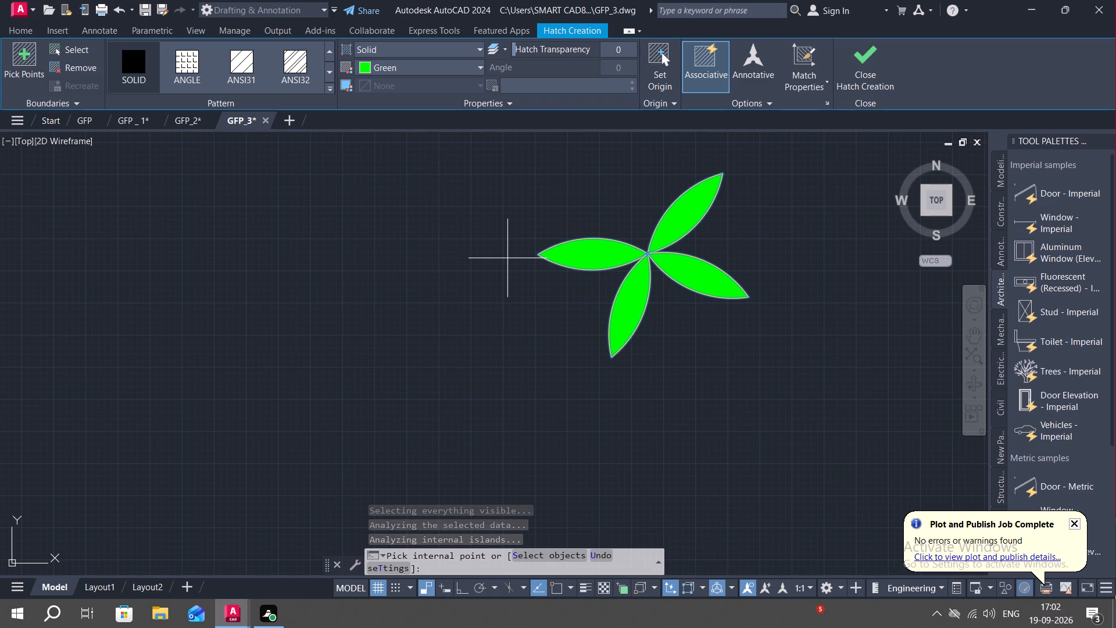
{"action": "key", "text": "Escape"}
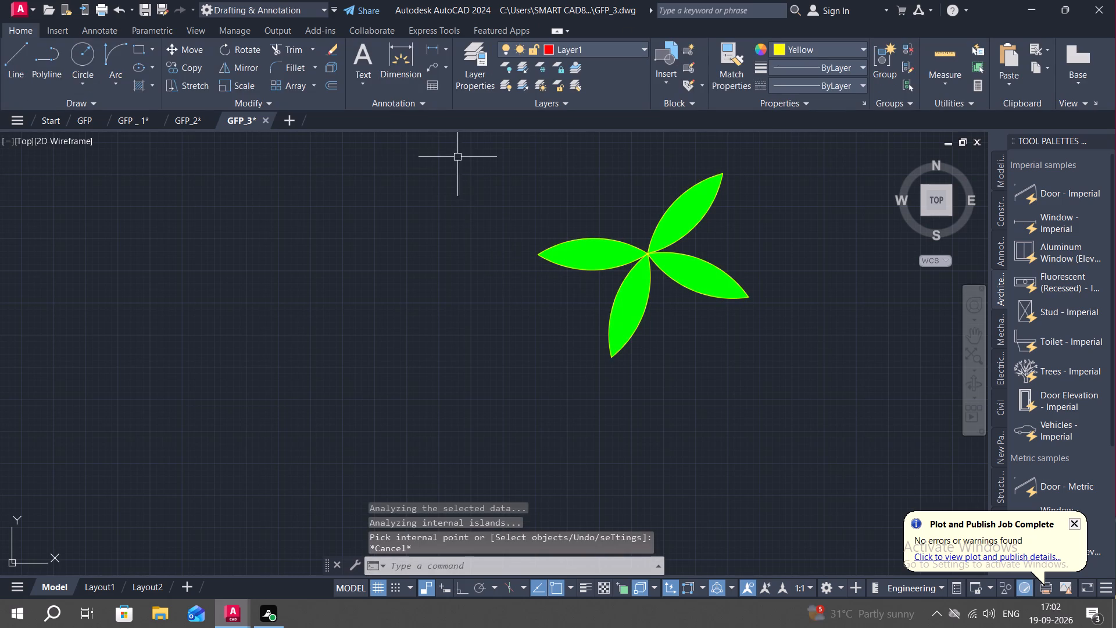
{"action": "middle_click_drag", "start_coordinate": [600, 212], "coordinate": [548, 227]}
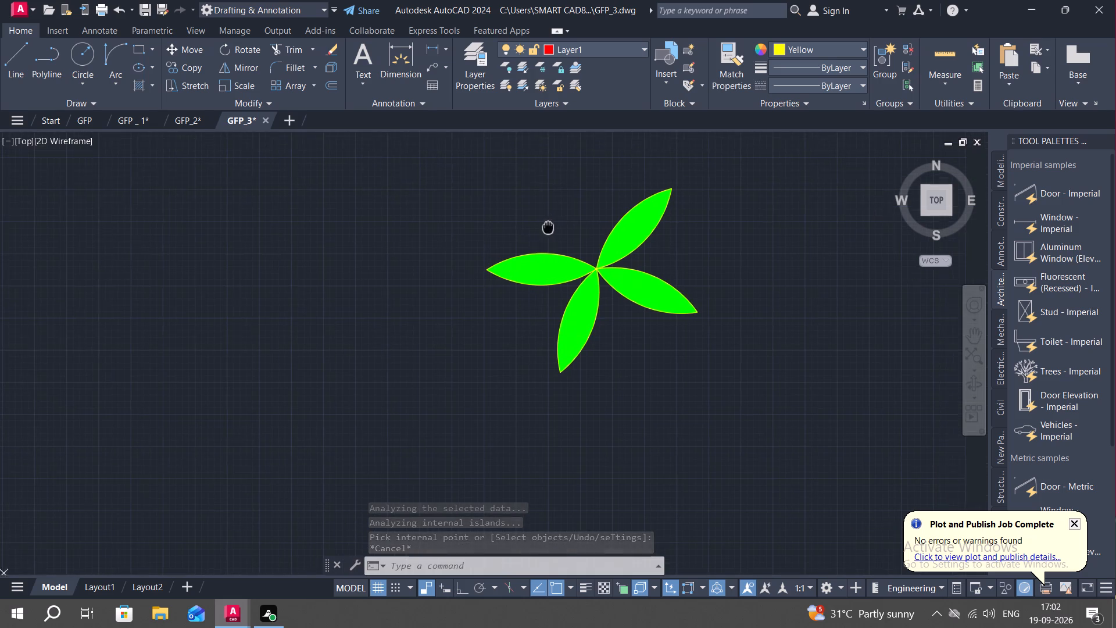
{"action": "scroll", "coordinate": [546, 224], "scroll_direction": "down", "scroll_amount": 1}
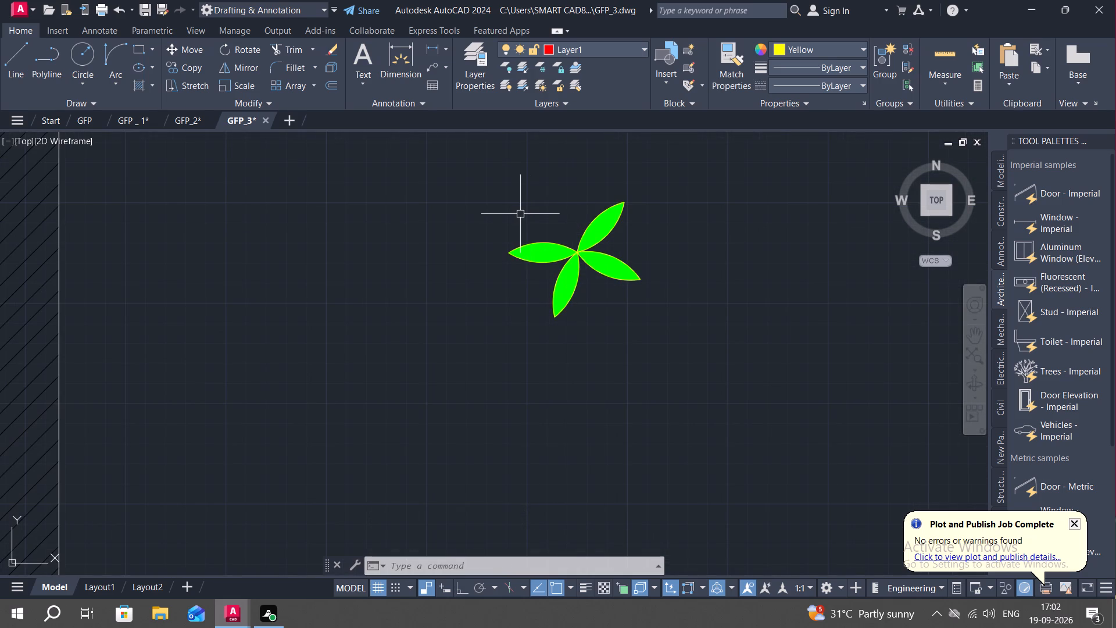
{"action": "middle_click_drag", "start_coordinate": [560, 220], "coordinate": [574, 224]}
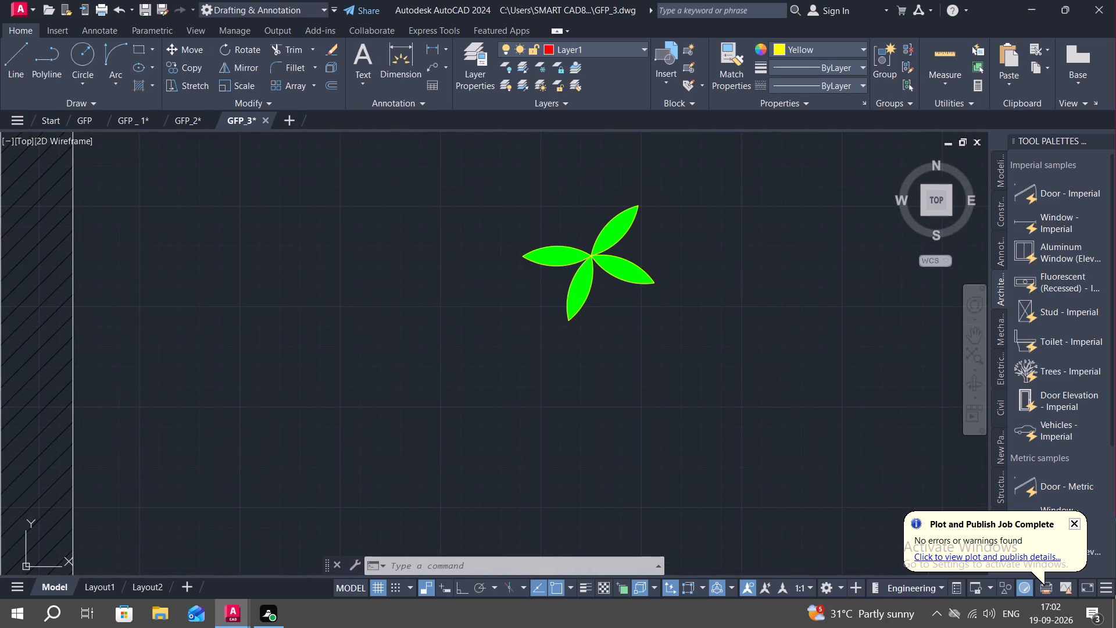
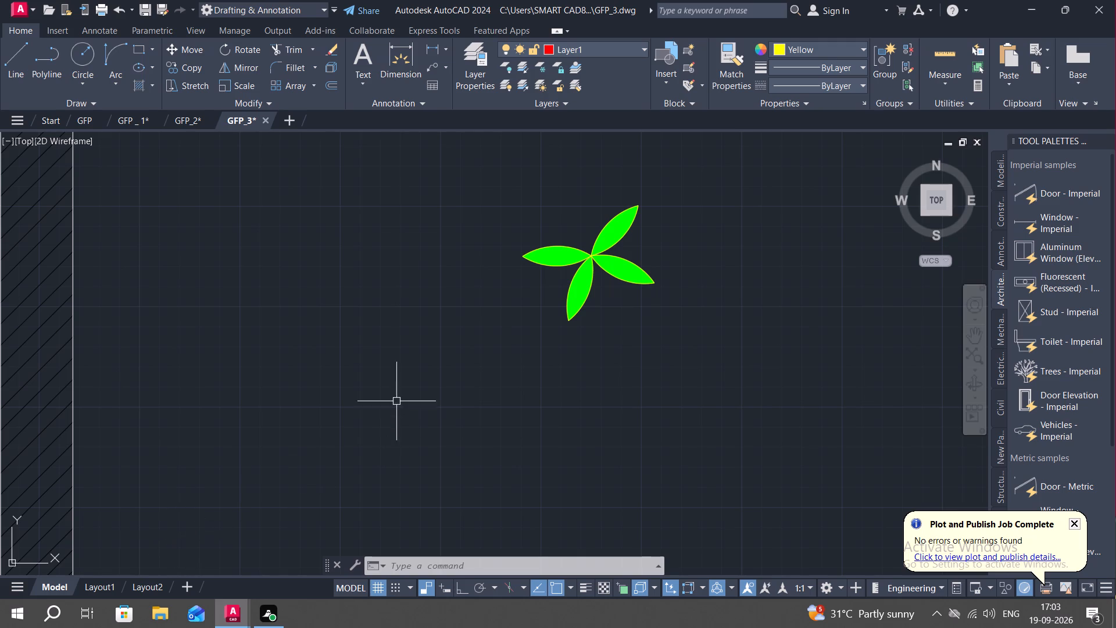
Delete the two unfilled four-petal flowers on the middle and right-hand seats of the sofa above the table.
{"action": "scroll", "coordinate": [511, 237], "scroll_direction": "down", "scroll_amount": 4}
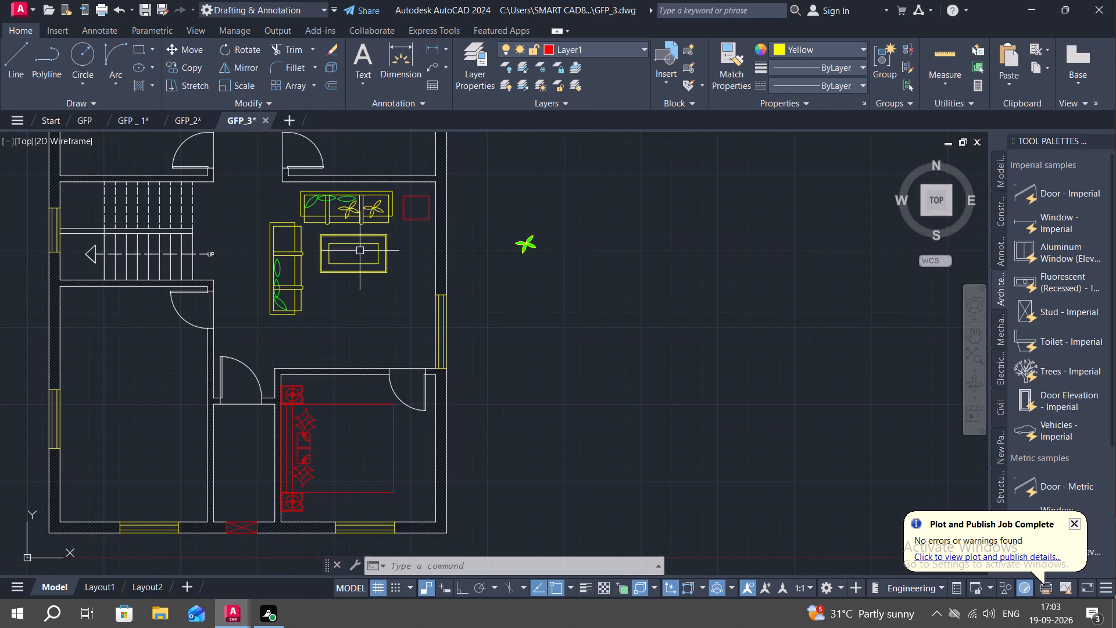
{"action": "scroll", "coordinate": [323, 171], "scroll_direction": "up", "scroll_amount": 3}
{"action": "scroll", "coordinate": [421, 273], "scroll_direction": "up", "scroll_amount": 2}
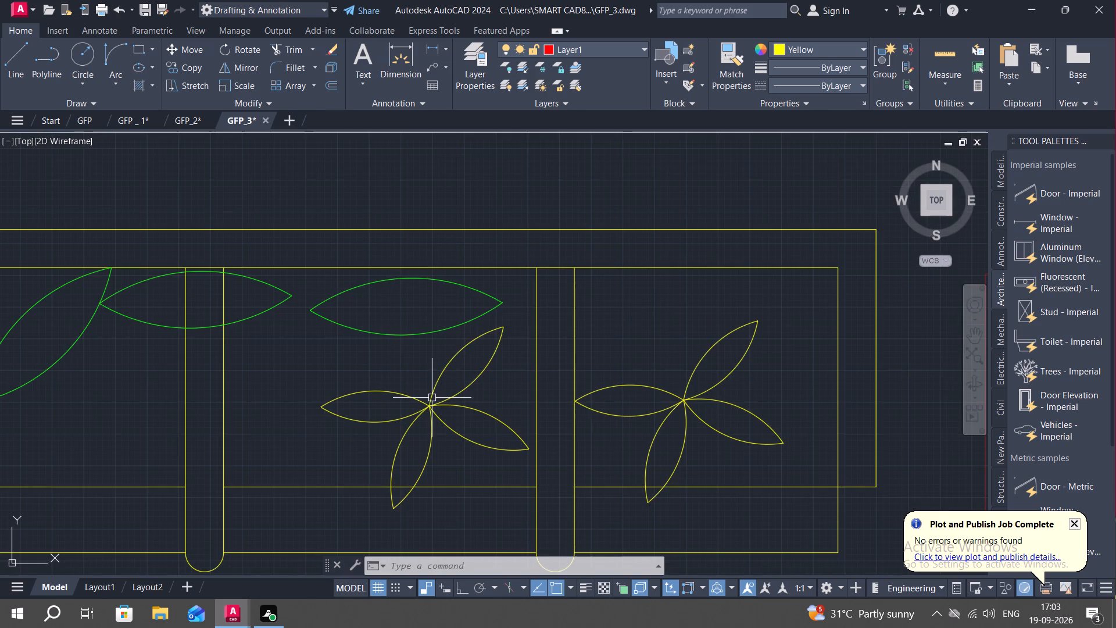
{"action": "left_click", "coordinate": [427, 407]}
{"action": "left_click", "coordinate": [415, 397]}
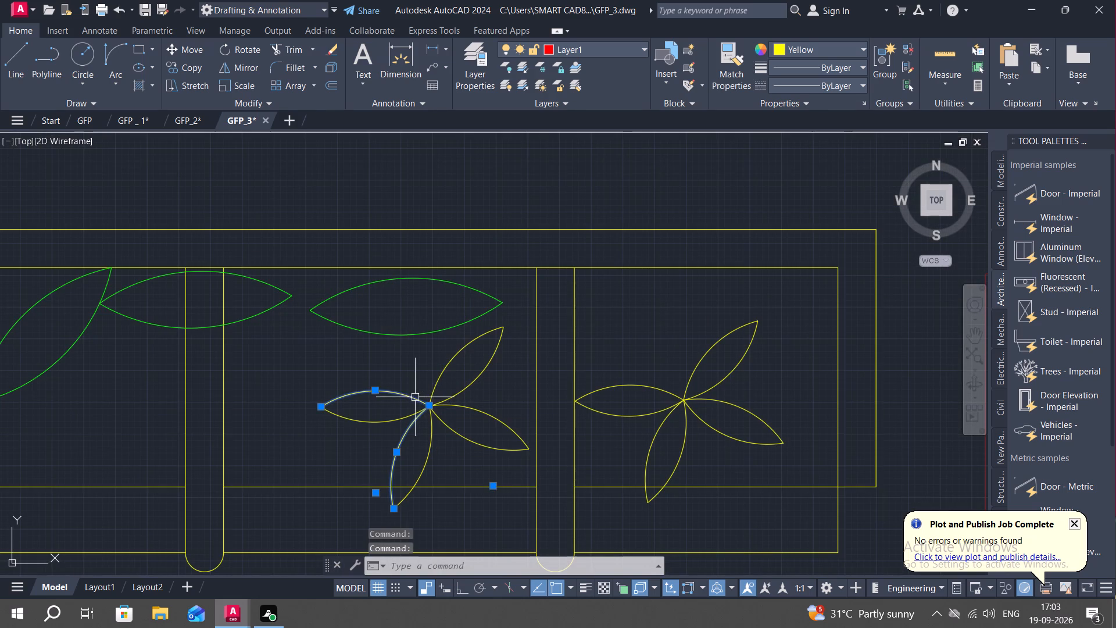
{"action": "left_click", "coordinate": [434, 416]}
{"action": "left_click", "coordinate": [409, 416]}
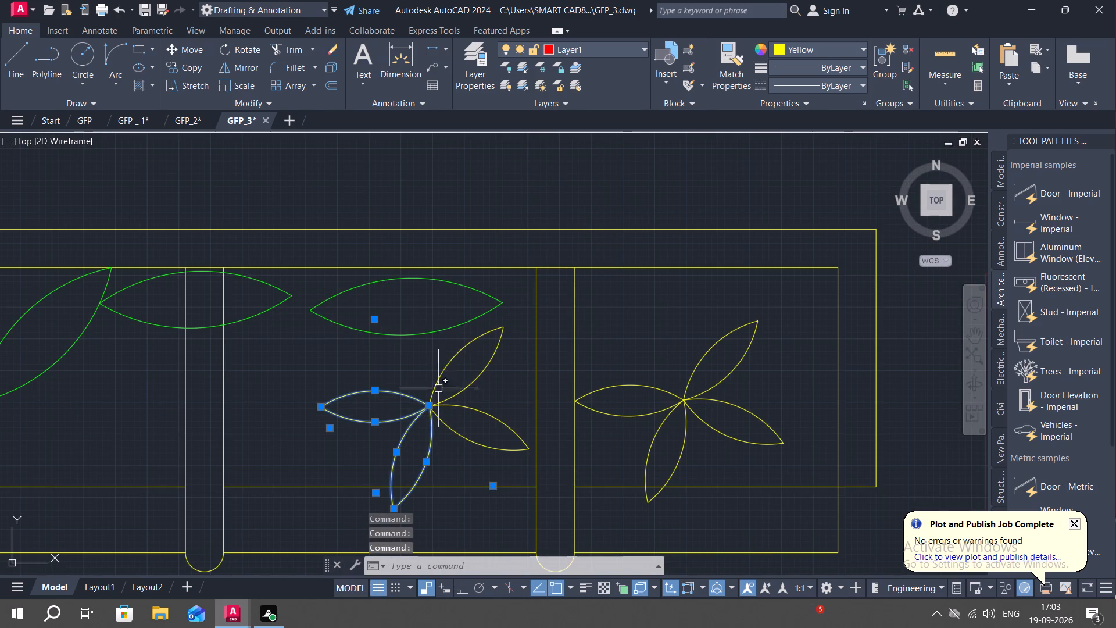
{"action": "left_click", "coordinate": [441, 373]}
{"action": "left_click", "coordinate": [467, 387]}
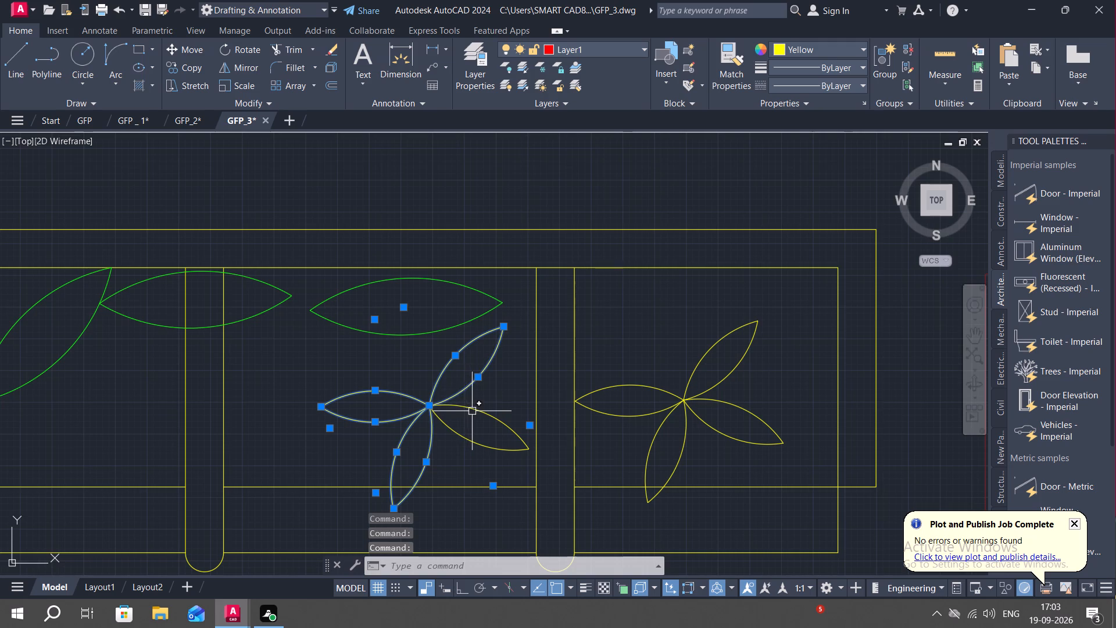
{"action": "left_click", "coordinate": [473, 410]}
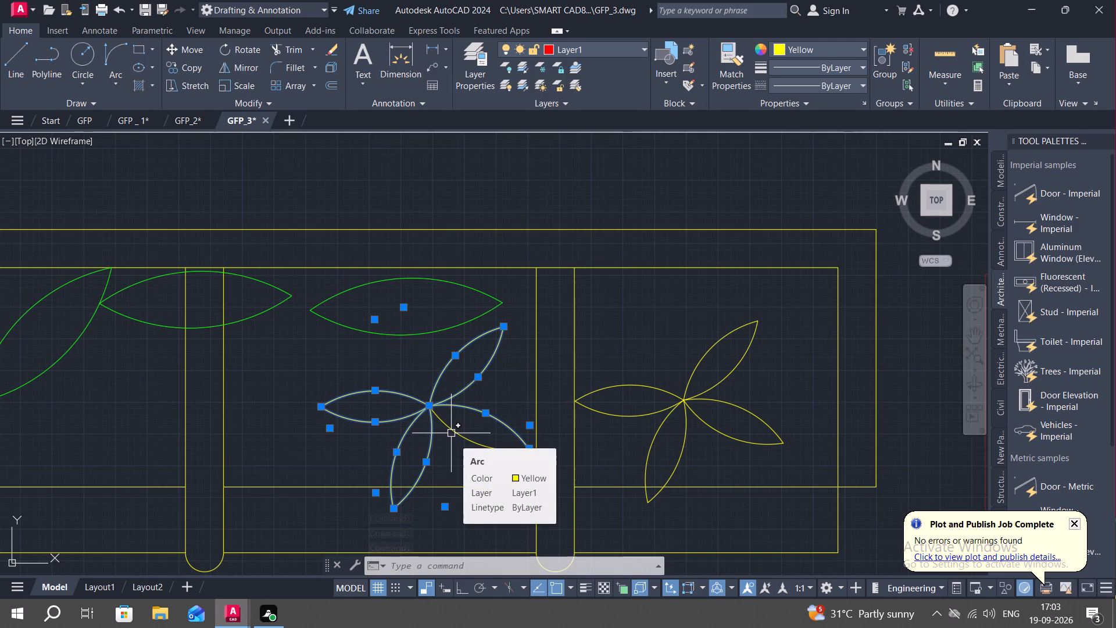
{"action": "left_click", "coordinate": [451, 433]}
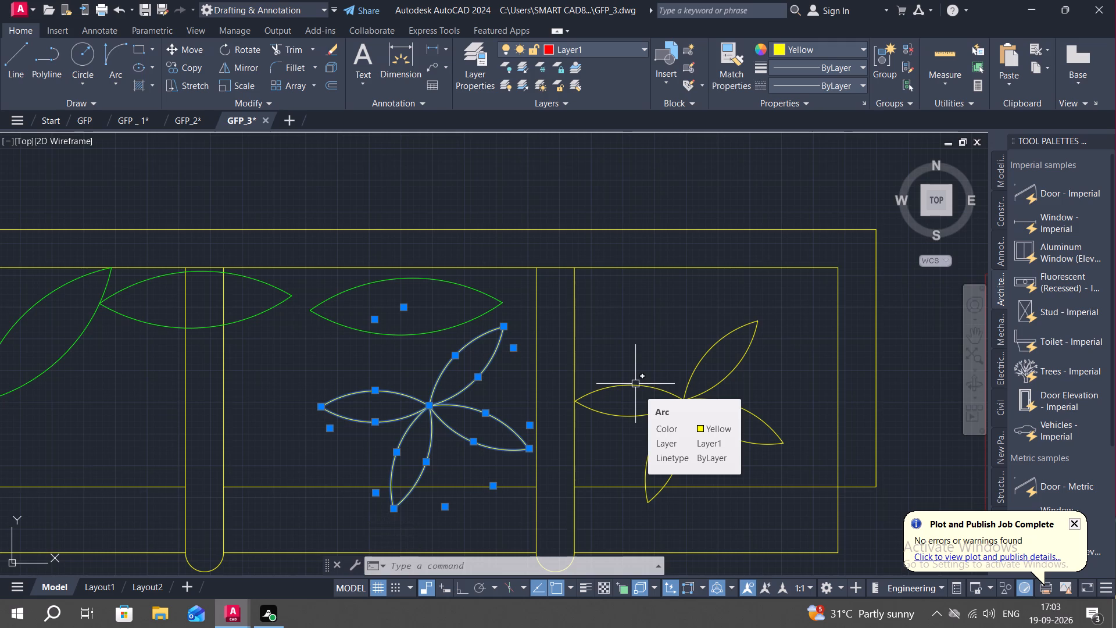
{"action": "left_click", "coordinate": [635, 384]}
{"action": "left_click", "coordinate": [636, 414]}
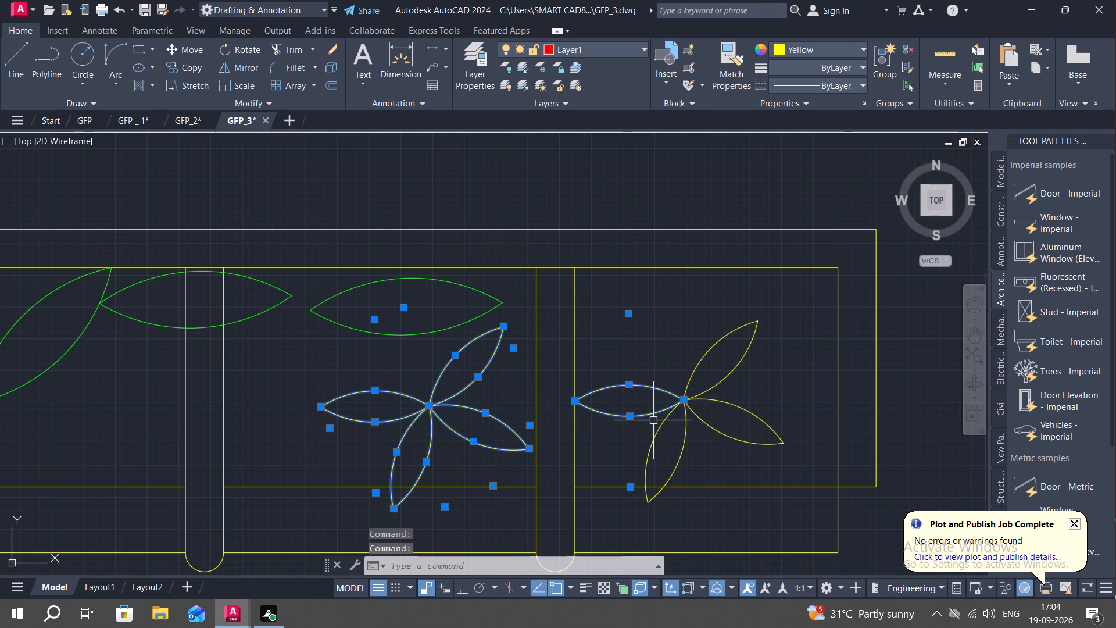
{"action": "left_click", "coordinate": [658, 424]}
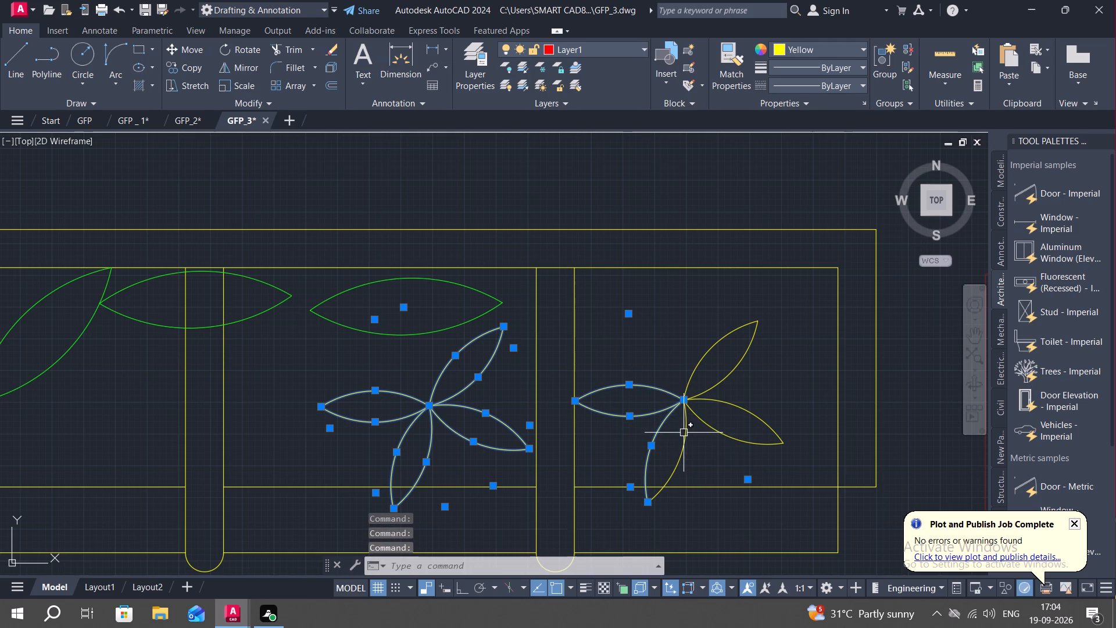
{"action": "left_click", "coordinate": [684, 432]}
{"action": "left_click", "coordinate": [697, 418]}
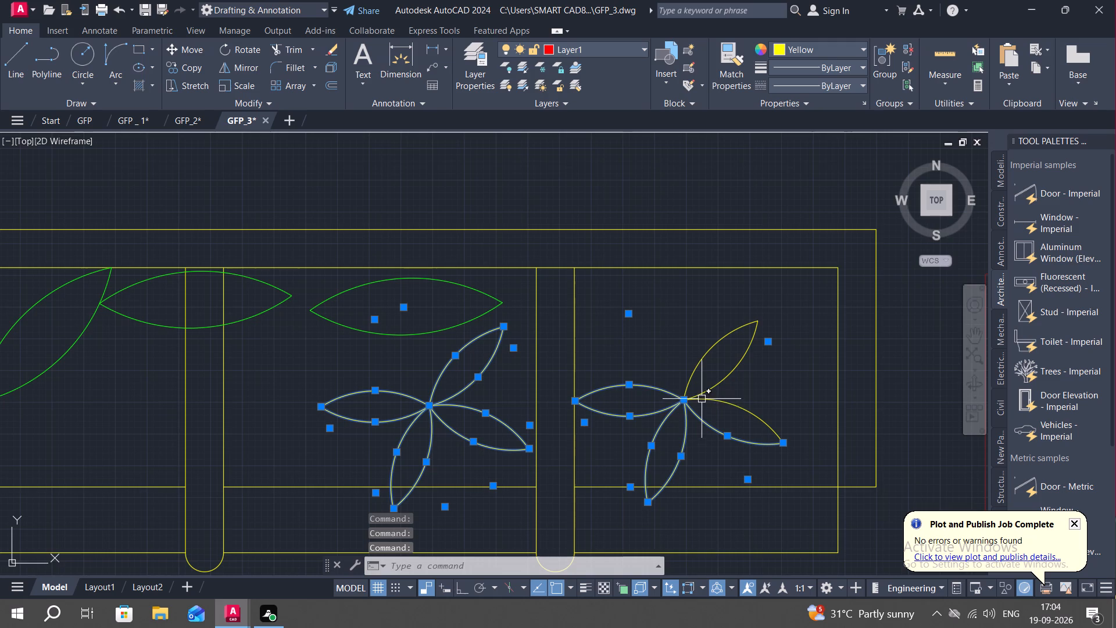
{"action": "left_click", "coordinate": [702, 399]}
{"action": "left_click", "coordinate": [703, 391]}
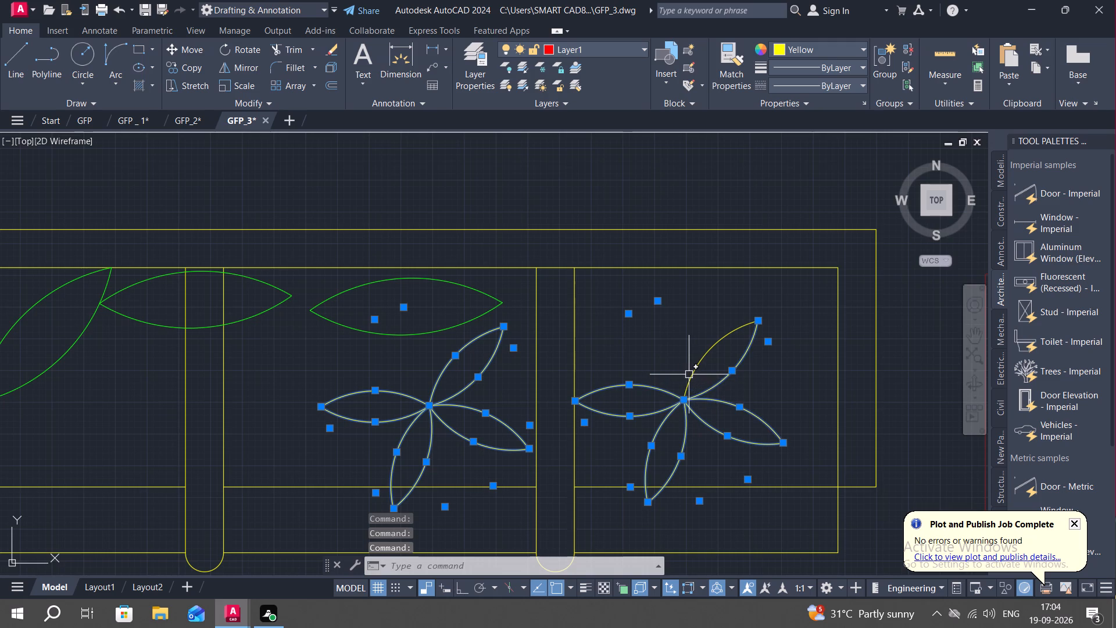
{"action": "left_click", "coordinate": [689, 375]}
{"action": "key", "text": "Delete"}
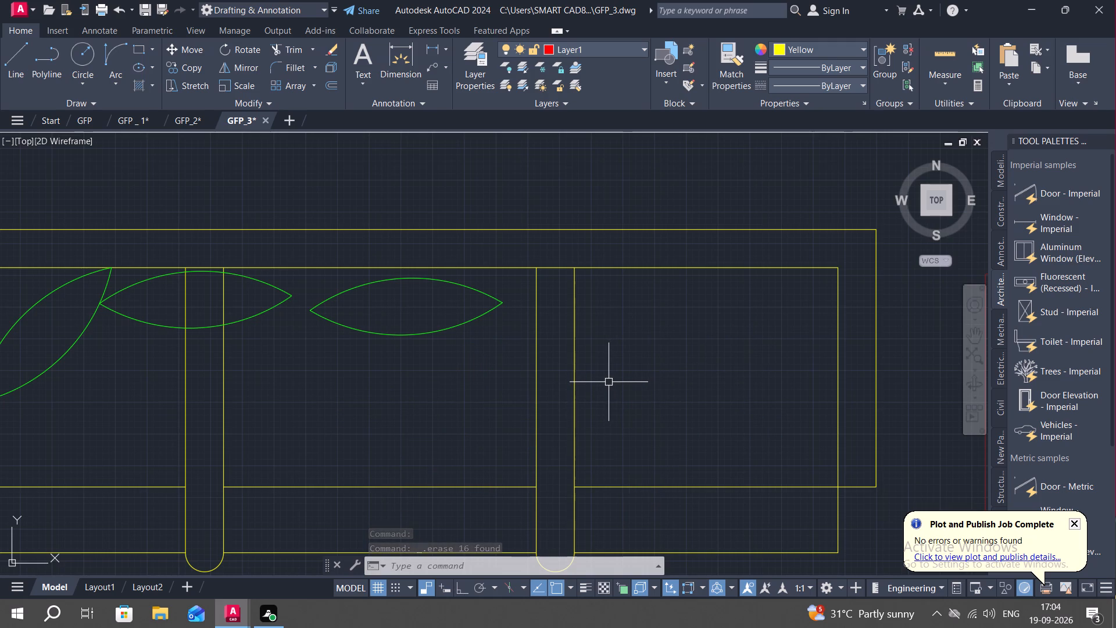
Copy the green-filled flower outside the room by its centre onto the middle seat of the sofa above the table.
{"action": "scroll", "coordinate": [572, 377], "scroll_direction": "down", "scroll_amount": 1}
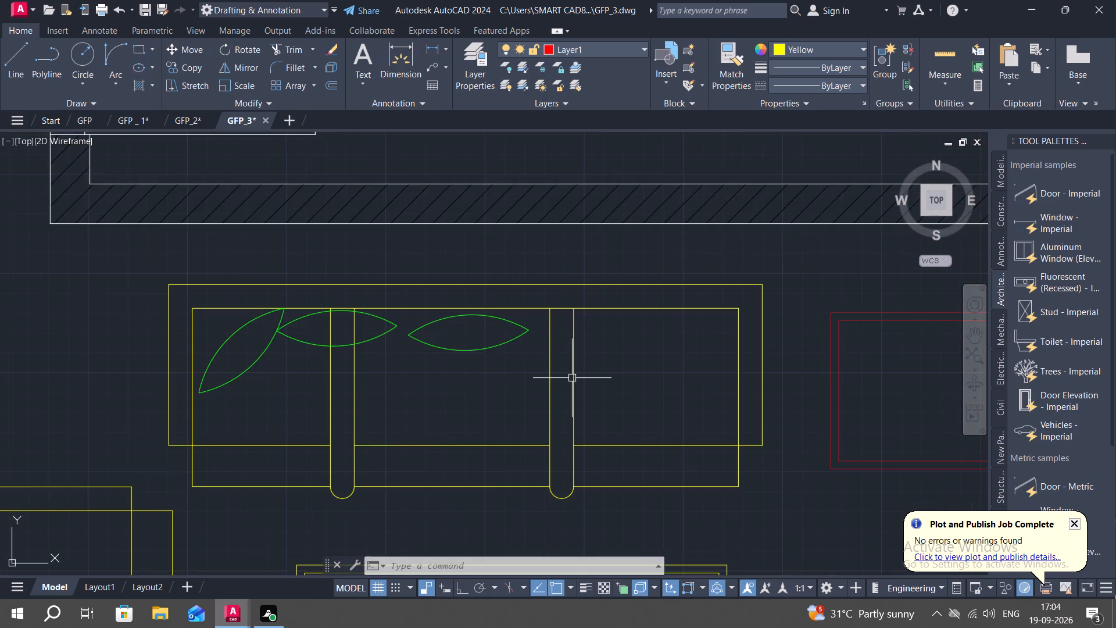
{"action": "scroll", "coordinate": [572, 378], "scroll_direction": "down", "scroll_amount": 1}
{"action": "scroll", "coordinate": [623, 391], "scroll_direction": "down", "scroll_amount": 1}
{"action": "middle_click_drag", "start_coordinate": [599, 387], "coordinate": [562, 372]}
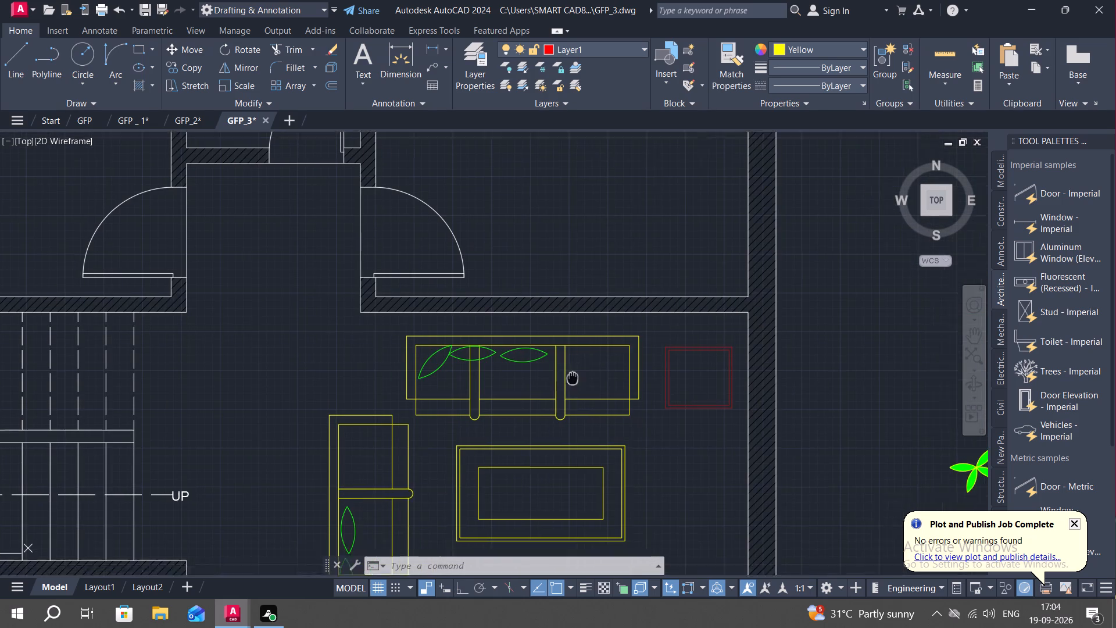
{"action": "middle_click_drag", "start_coordinate": [562, 372], "coordinate": [556, 366]}
{"action": "scroll", "coordinate": [632, 390], "scroll_direction": "down", "scroll_amount": 1}
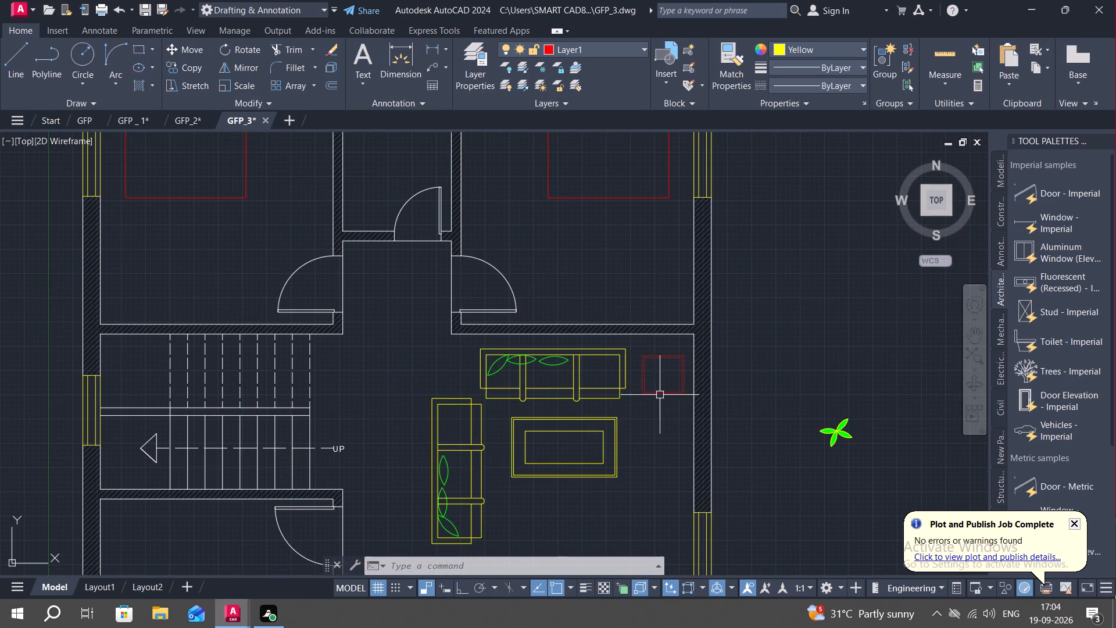
{"action": "middle_click_drag", "start_coordinate": [663, 396], "coordinate": [641, 383]}
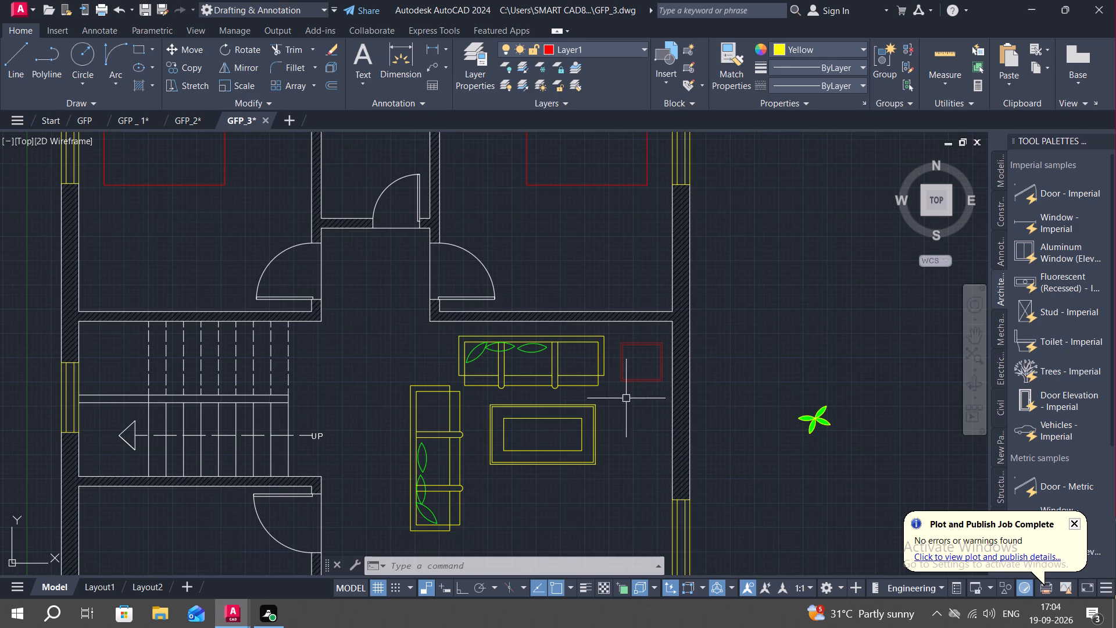
{"action": "scroll", "coordinate": [785, 421], "scroll_direction": "up", "scroll_amount": 1}
{"action": "left_click_drag", "start_coordinate": [748, 404], "coordinate": [895, 470]}
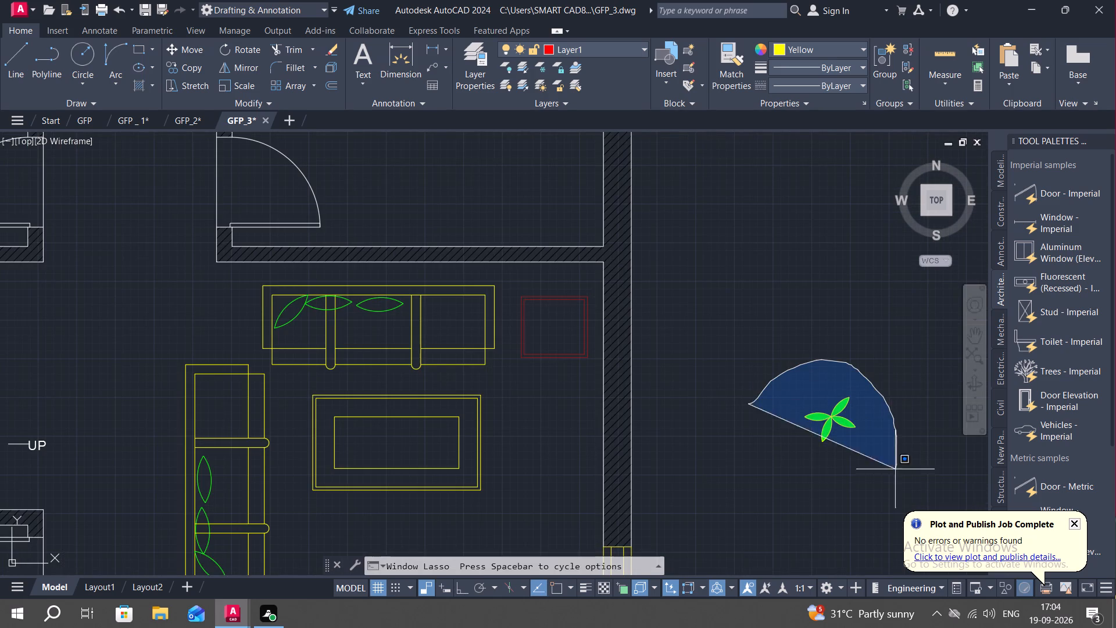
{"action": "left_click_drag", "start_coordinate": [895, 470], "coordinate": [796, 475]}
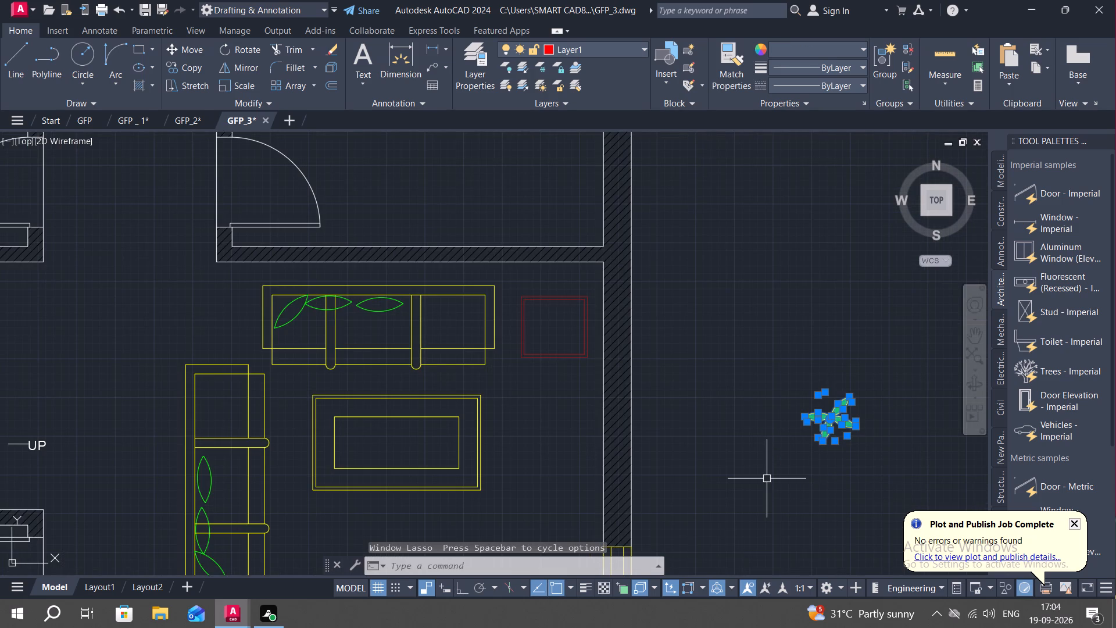
{"action": "key", "text": "c"}
{"action": "key", "text": "o"}
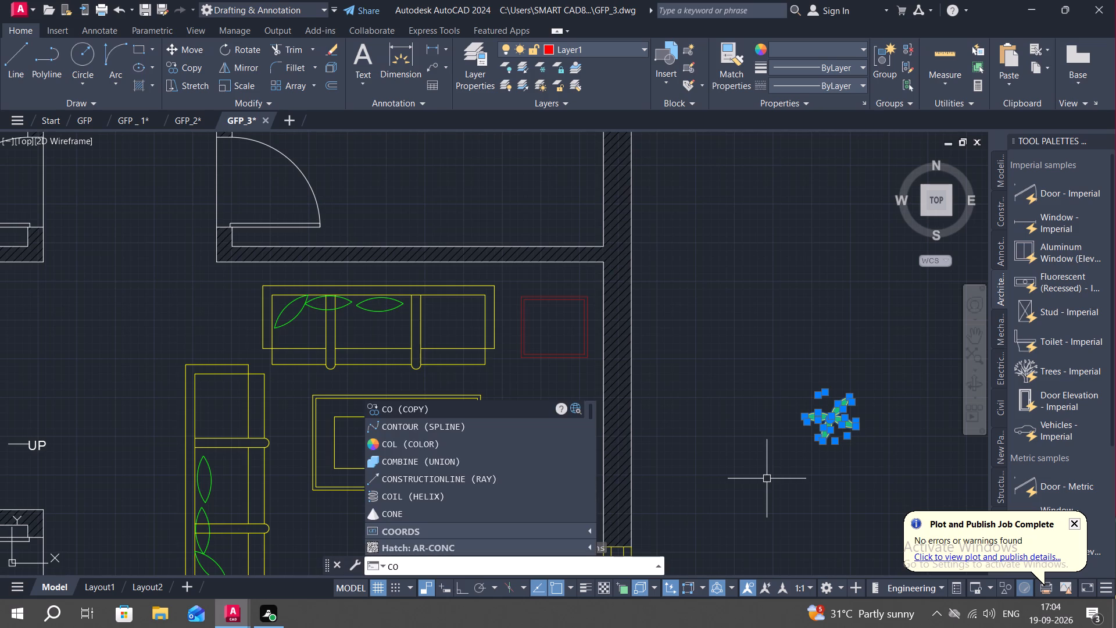
{"action": "key", "text": "Return"}
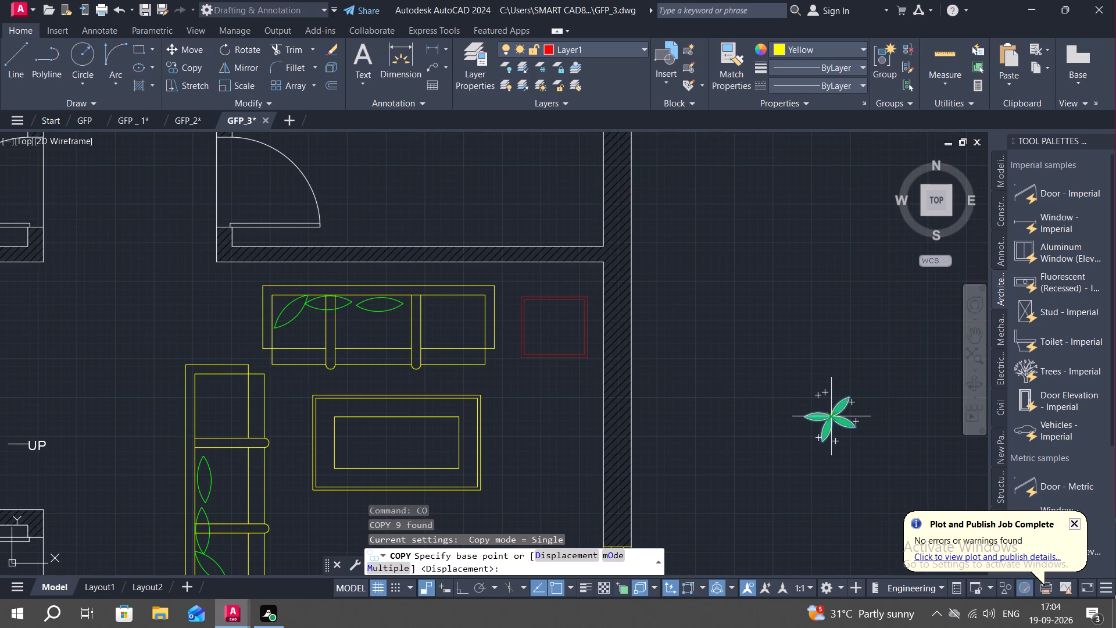
{"action": "left_click", "coordinate": [831, 418]}
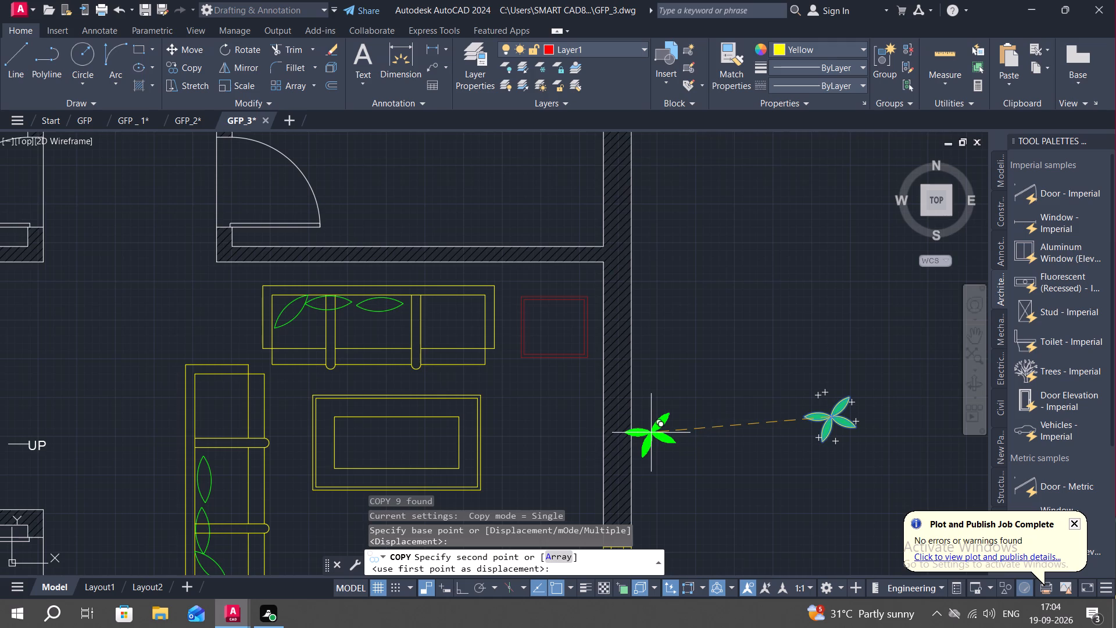
{"action": "middle_click_drag", "start_coordinate": [666, 429], "coordinate": [687, 427]}
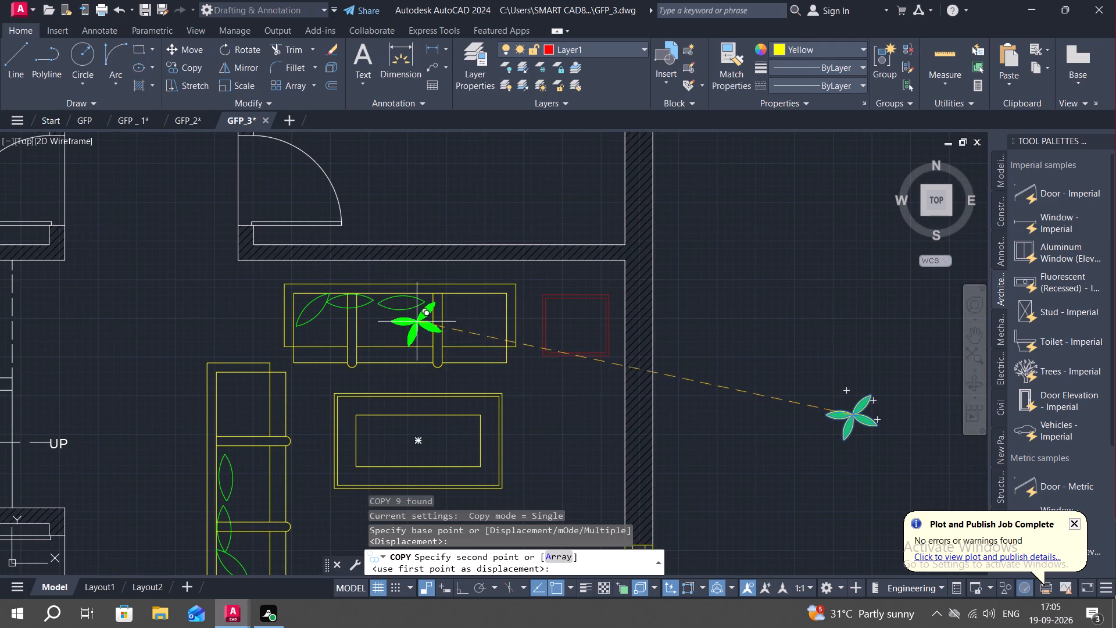
{"action": "scroll", "coordinate": [413, 329], "scroll_direction": "up", "scroll_amount": 2}
{"action": "left_click", "coordinate": [394, 347]}
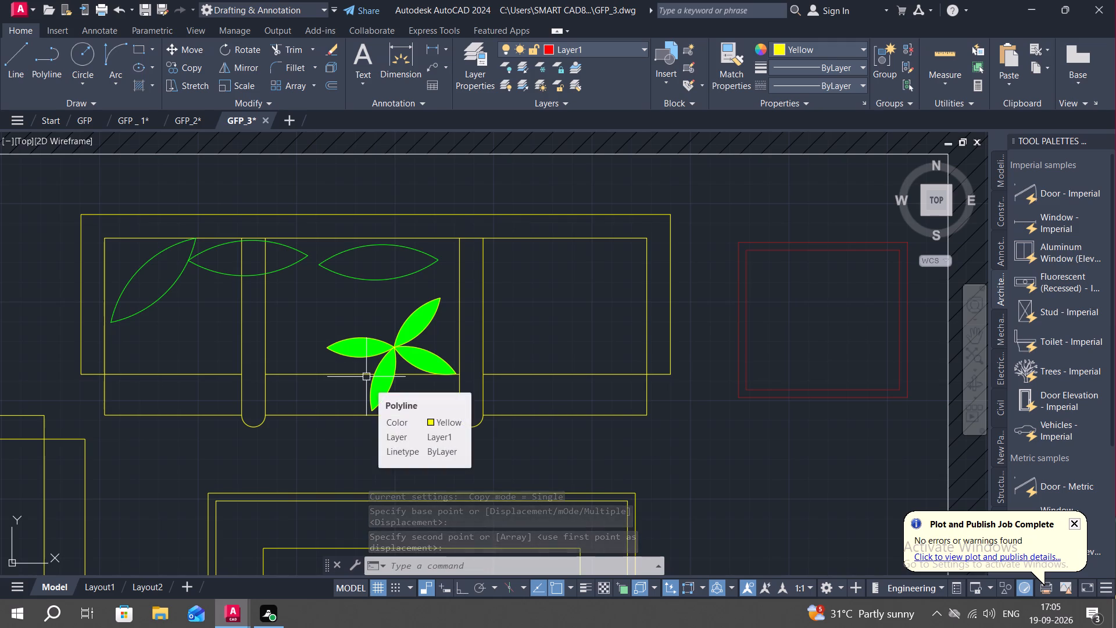
Copy the loose green-filled flower by its centre onto the right-hand seat of the sofa above the table.
{"action": "scroll", "coordinate": [366, 377], "scroll_direction": "down", "scroll_amount": 4}
{"action": "left_click_drag", "start_coordinate": [537, 397], "coordinate": [543, 380]}
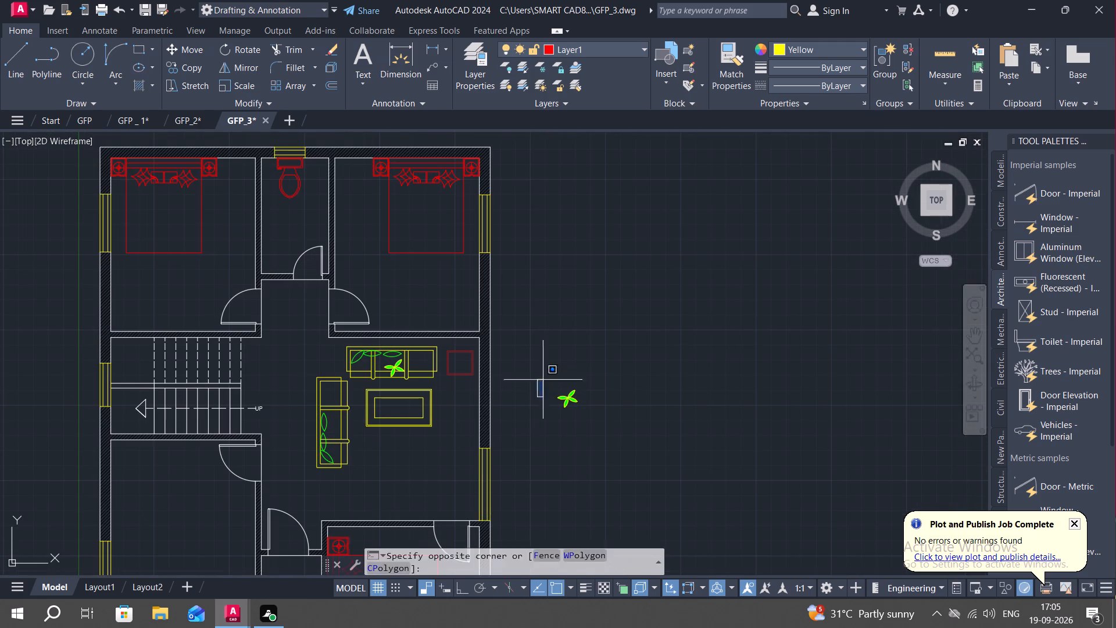
{"action": "left_click_drag", "start_coordinate": [543, 380], "coordinate": [551, 448]}
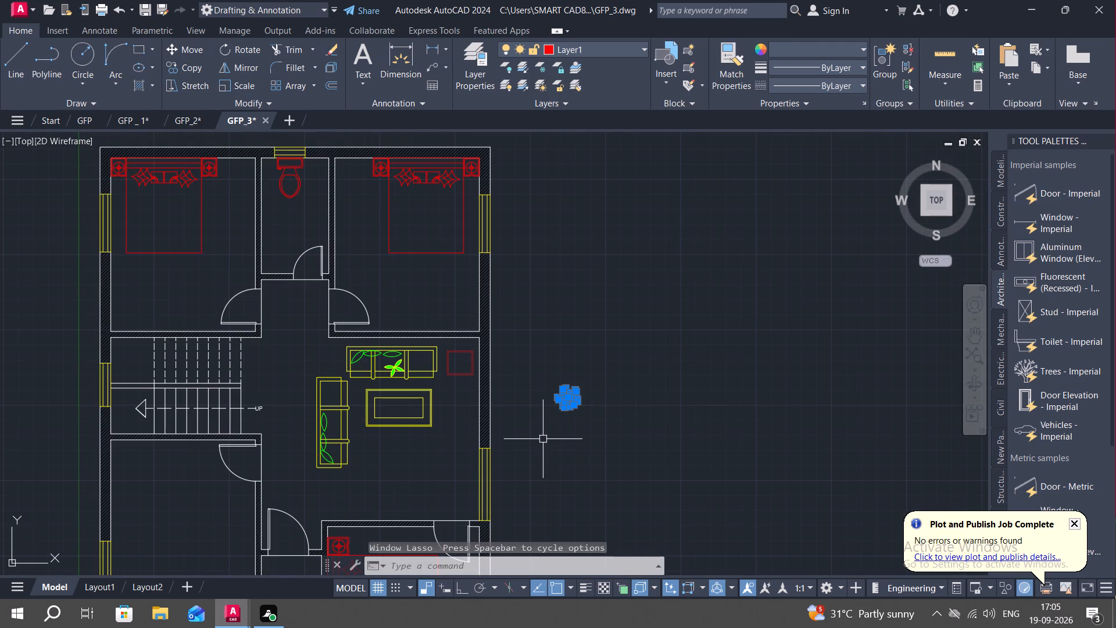
{"action": "type", "text": "CO"}
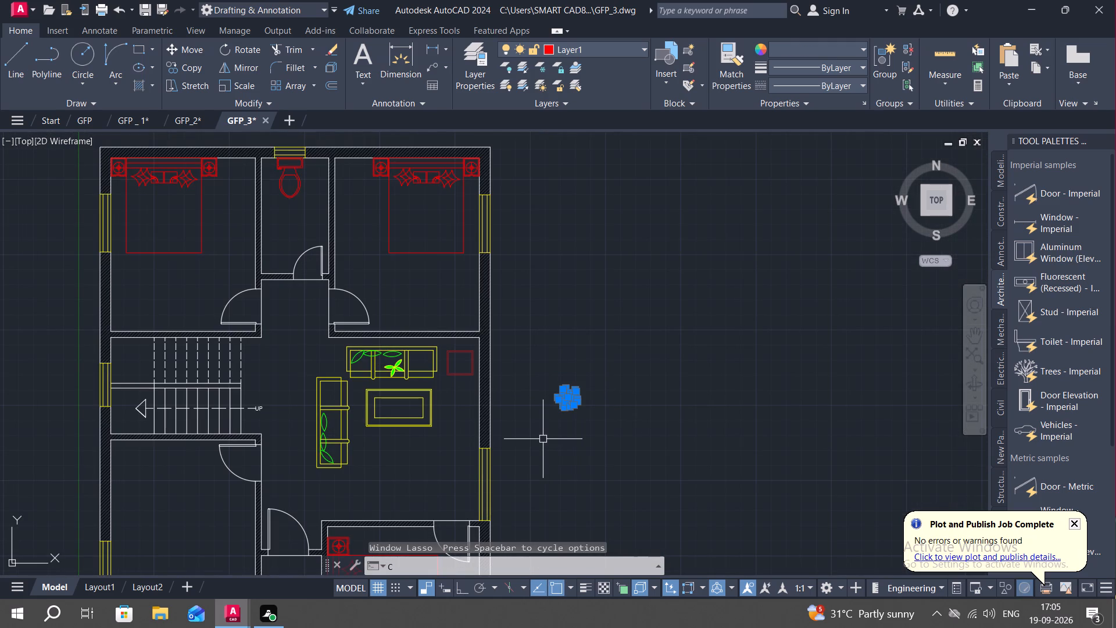
{"action": "key", "text": "Return"}
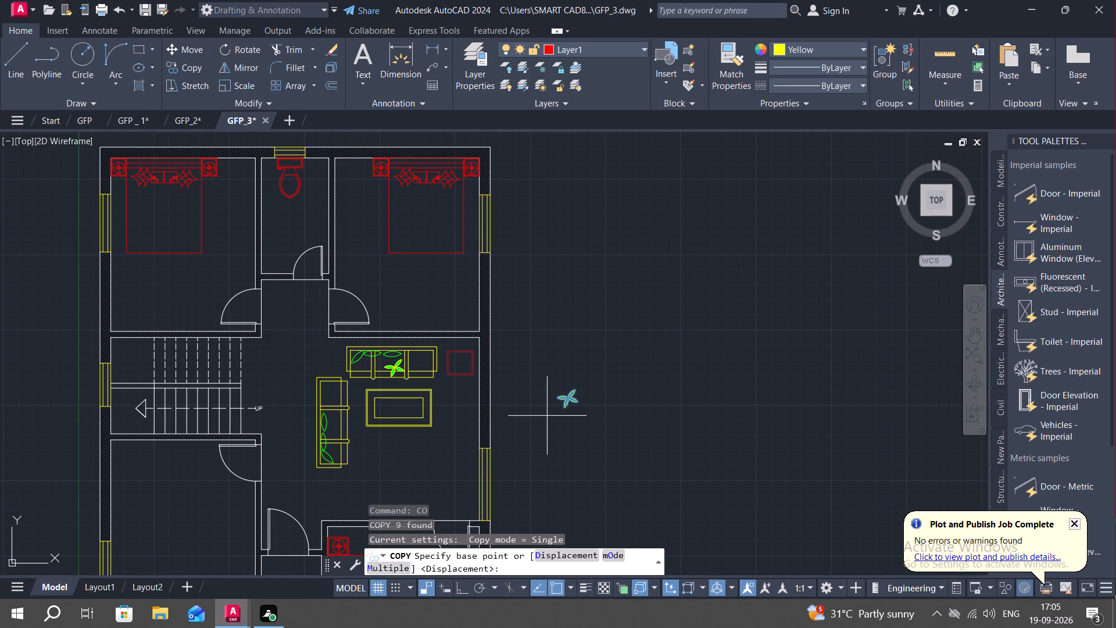
{"action": "left_click", "coordinate": [570, 395]}
{"action": "scroll", "coordinate": [391, 372], "scroll_direction": "up", "scroll_amount": 2}
{"action": "left_click", "coordinate": [463, 359]}
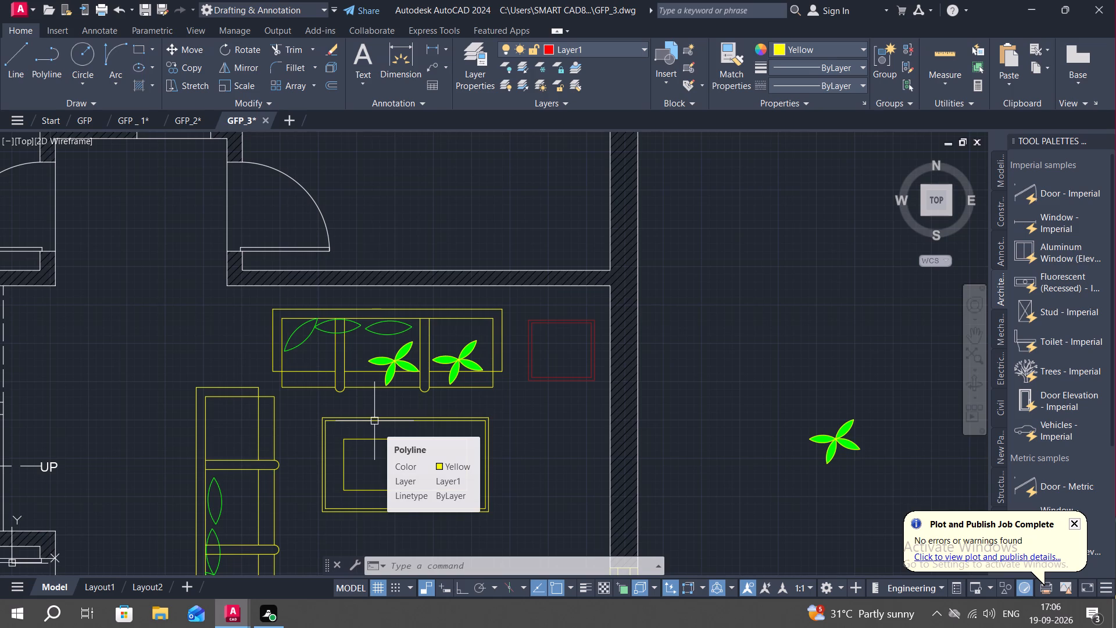
Copy the loose green-filled flower by its centre onto the uppermost seat of the sofa left of the table.
{"action": "middle_click_drag", "start_coordinate": [693, 411], "coordinate": [627, 405]}
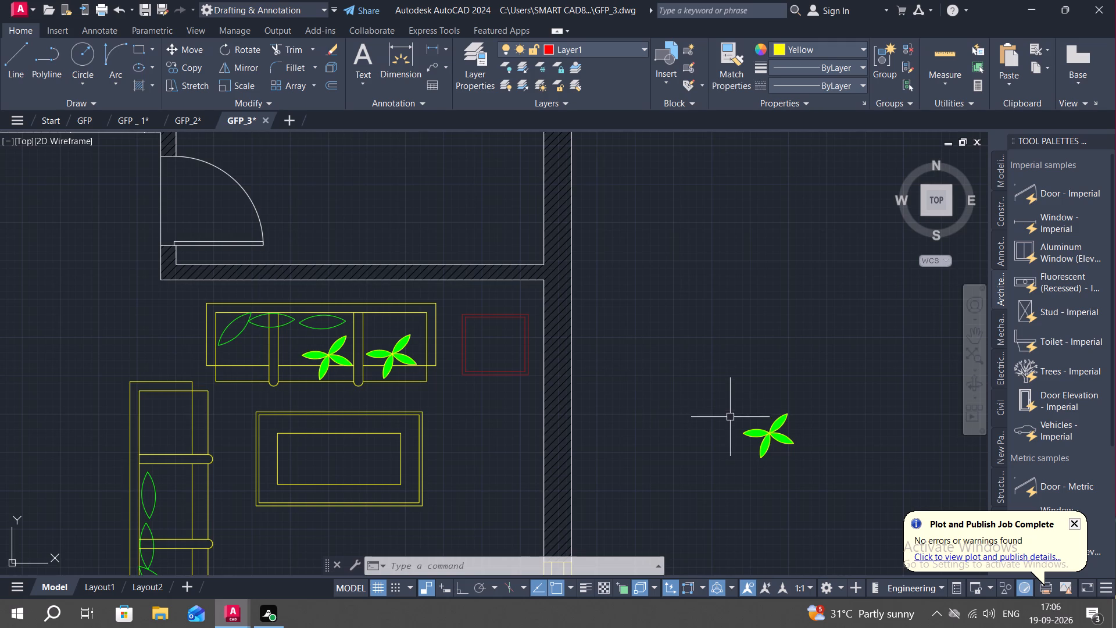
{"action": "left_click_drag", "start_coordinate": [733, 421], "coordinate": [737, 487]}
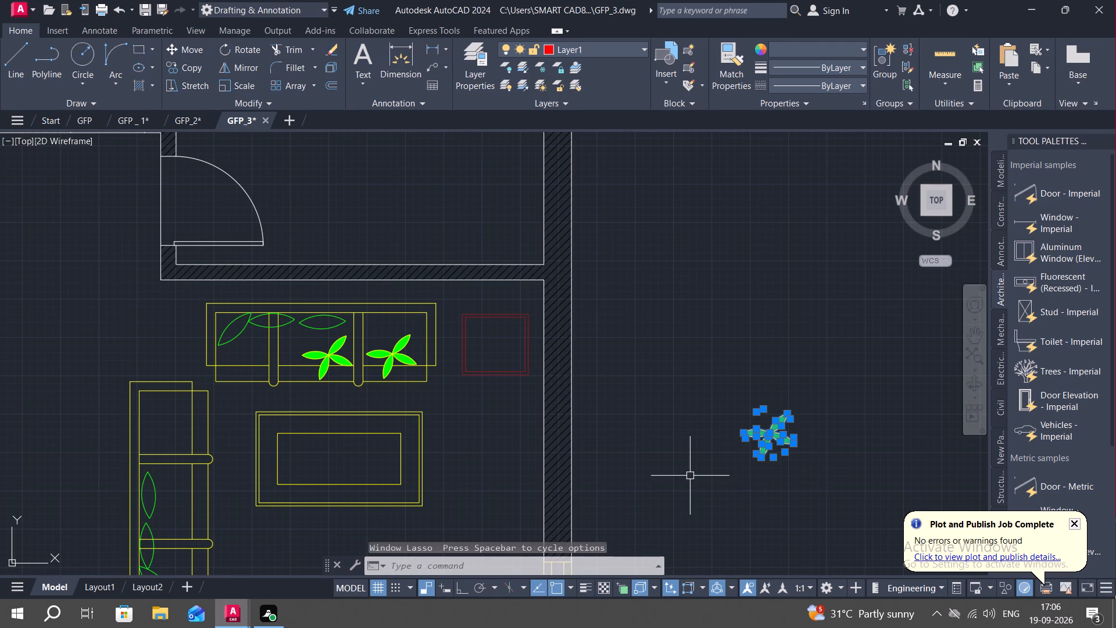
{"action": "type", "text": "CO"}
{"action": "key", "text": "space"}
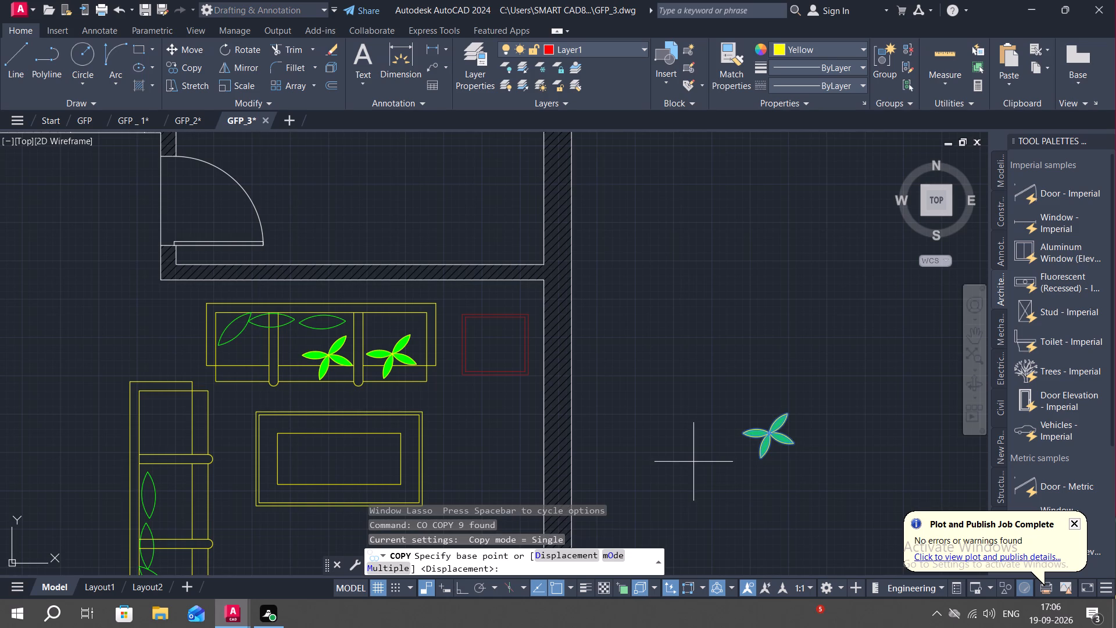
{"action": "left_click", "coordinate": [771, 436]}
{"action": "middle_click_drag", "start_coordinate": [649, 455], "coordinate": [654, 444]}
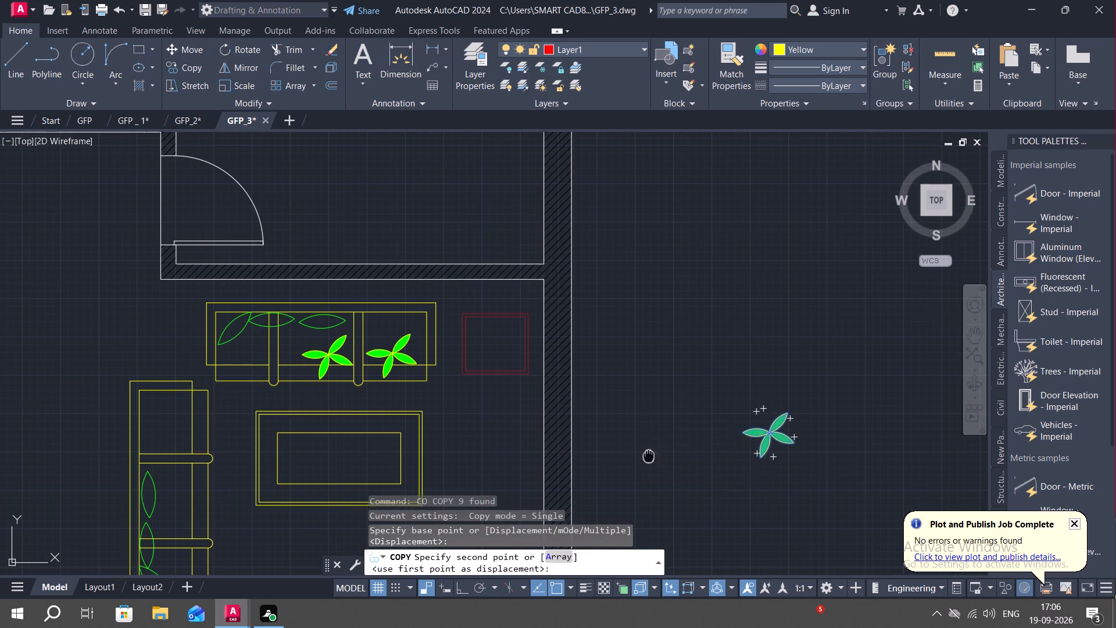
{"action": "middle_click_drag", "start_coordinate": [654, 444], "coordinate": [714, 378]}
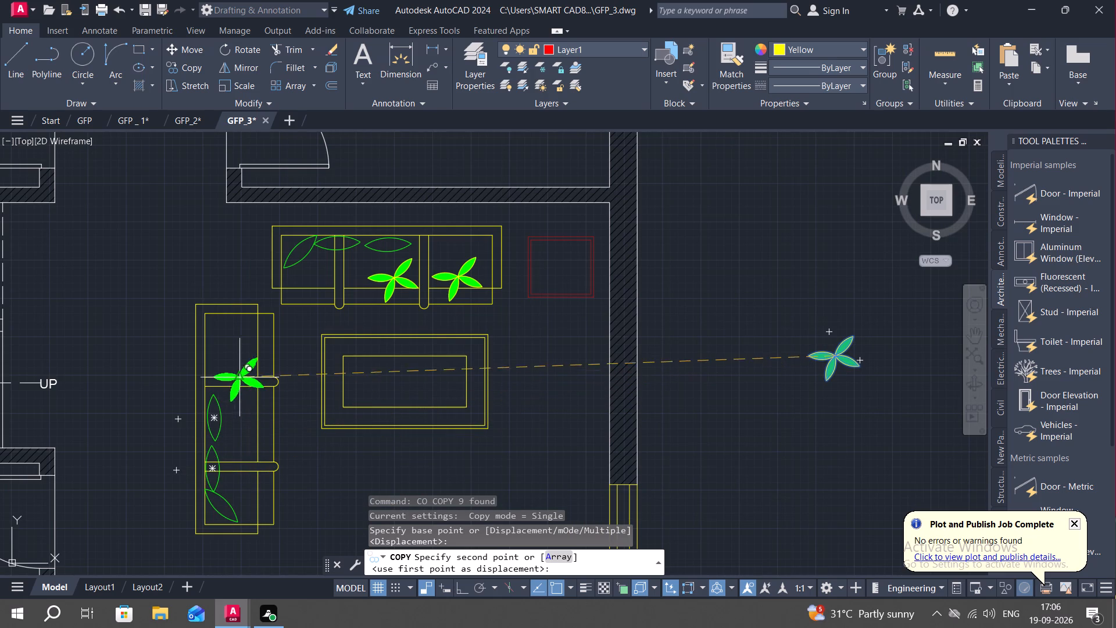
{"action": "left_click", "coordinate": [245, 340]}
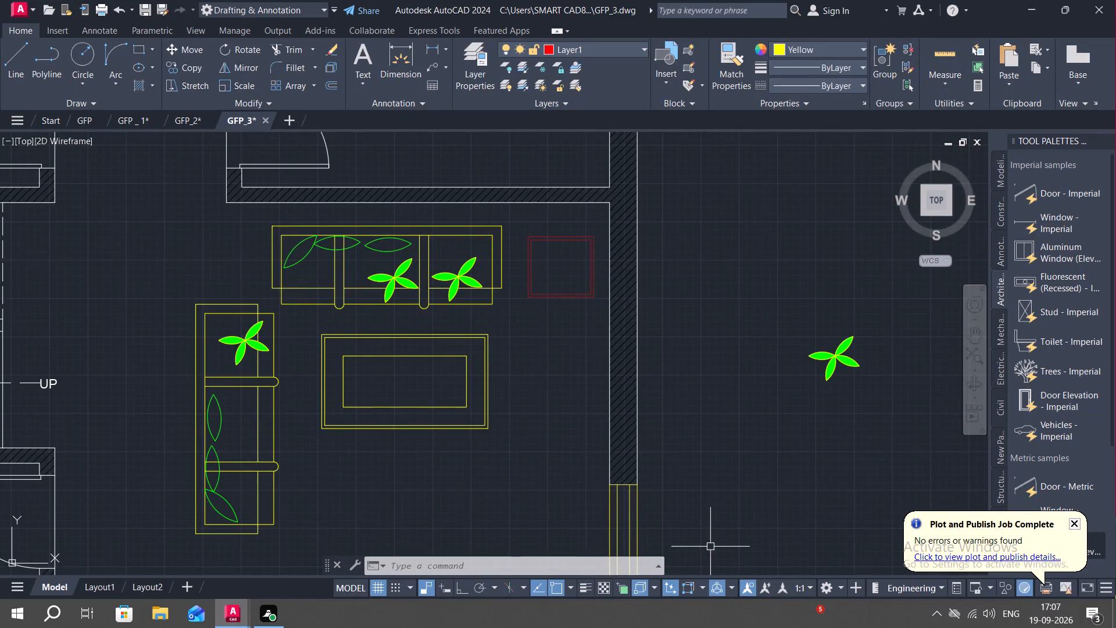
{"action": "middle_click_drag", "start_coordinate": [762, 487], "coordinate": [711, 478]}
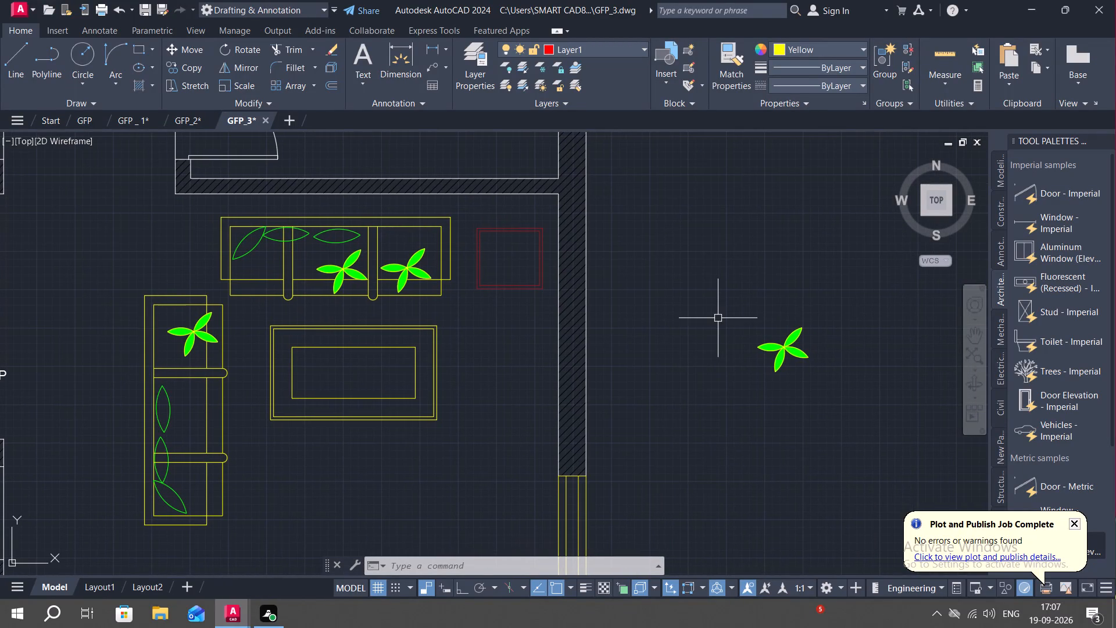
Copy the loose green-filled flower by its centre onto the middle seat of the sofa left of the table.
{"action": "left_click_drag", "start_coordinate": [718, 317], "coordinate": [718, 413]}
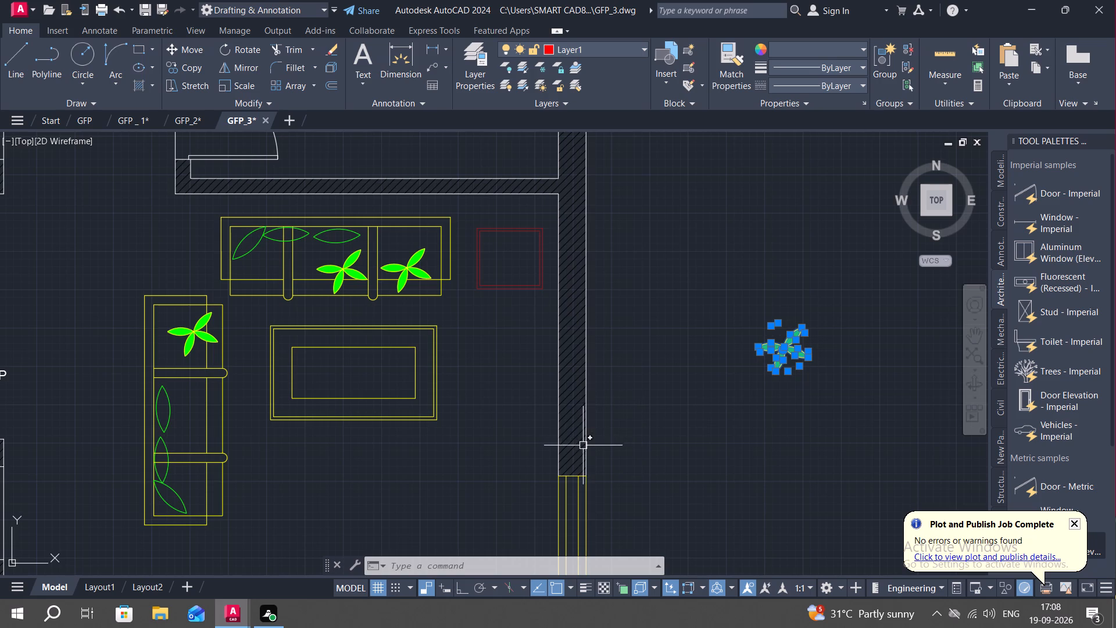
{"action": "left_click", "coordinate": [785, 349]}
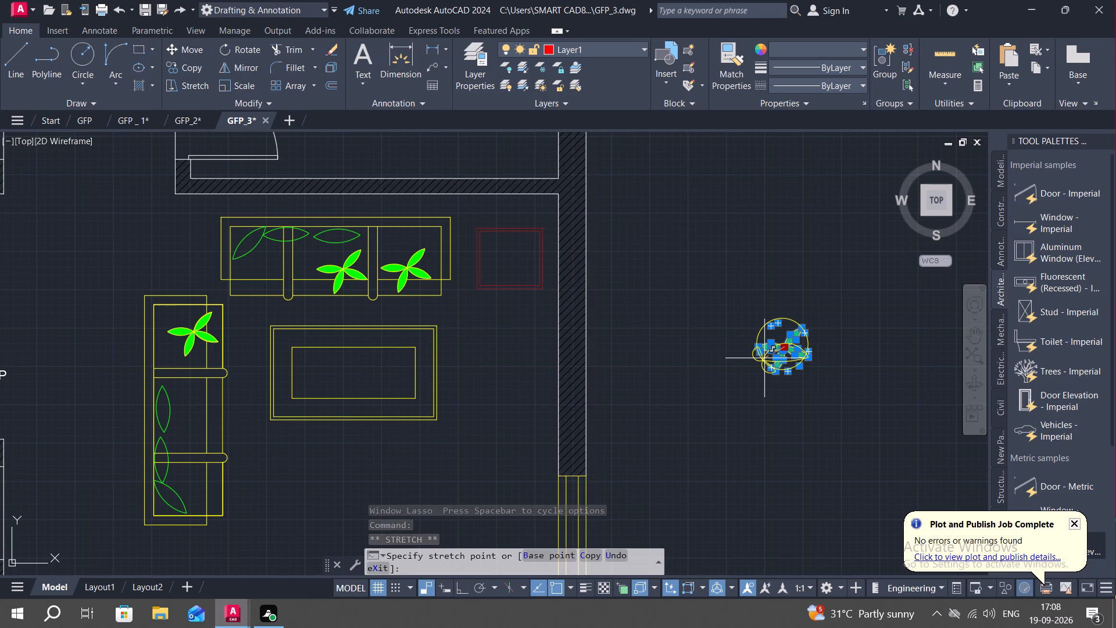
{"action": "key", "text": "Escape"}
{"action": "key", "text": "space"}
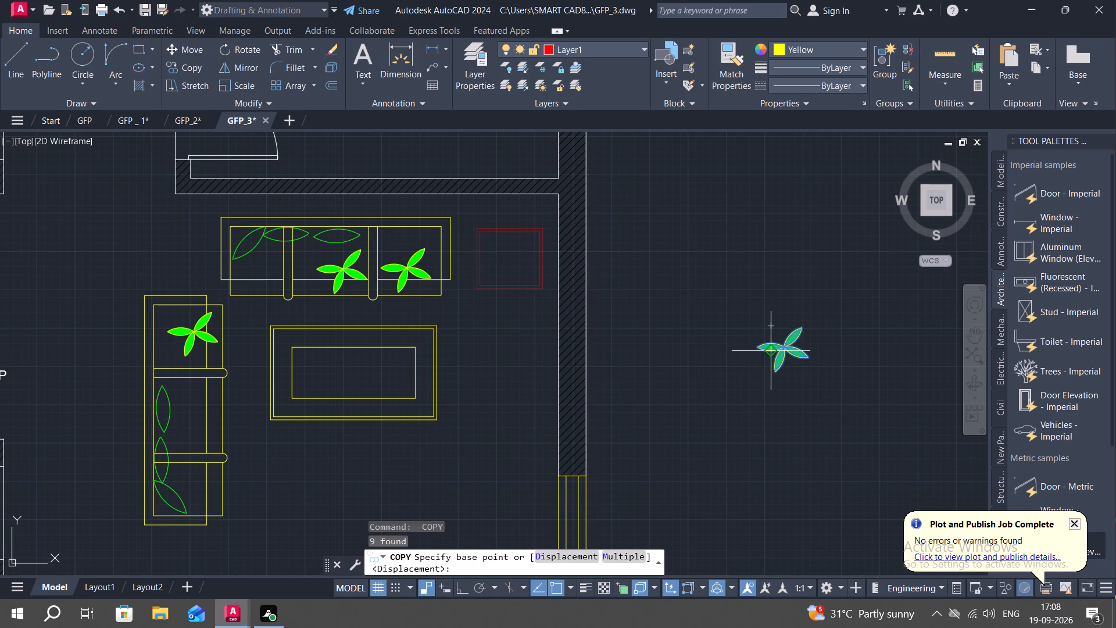
{"action": "left_click", "coordinate": [784, 348]}
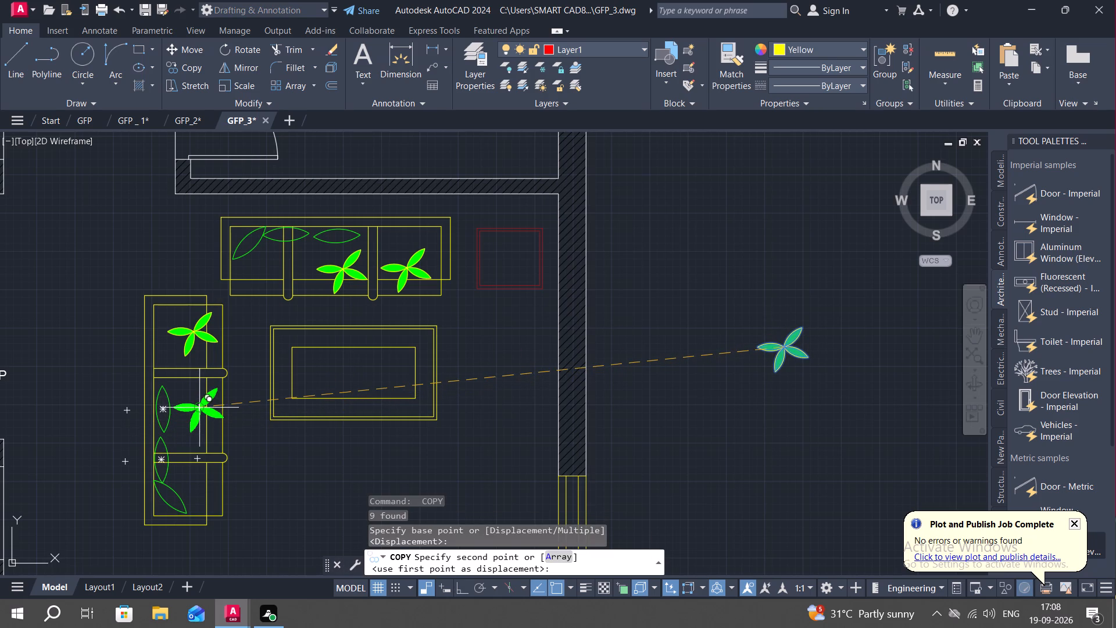
{"action": "left_click", "coordinate": [198, 408]}
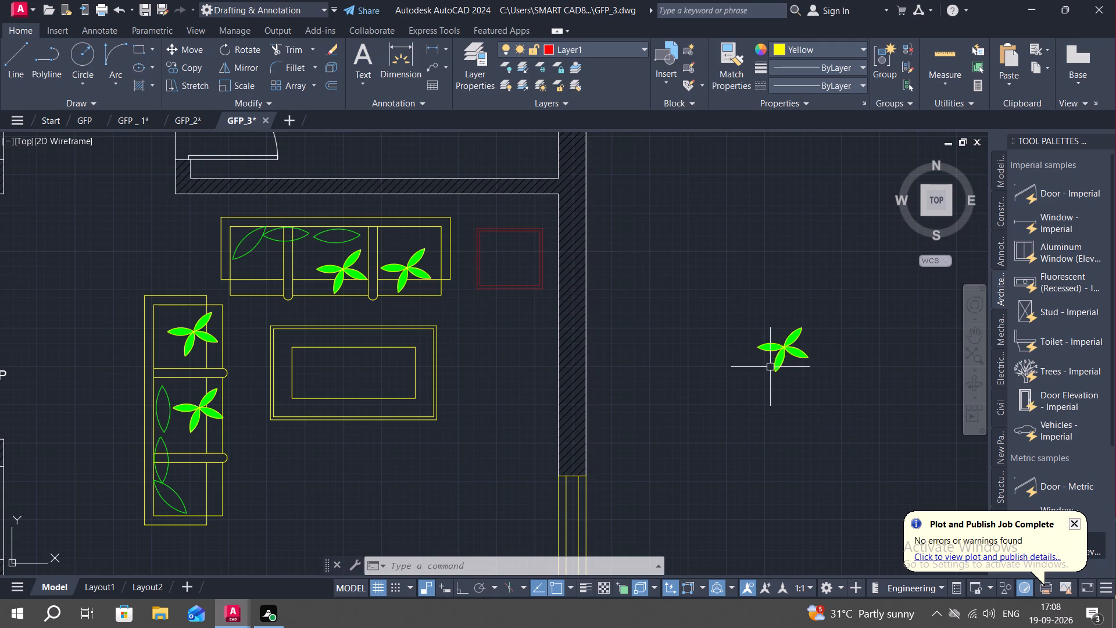
Delete the loose green-filled flower lying outside the room.
{"action": "left_click_drag", "start_coordinate": [738, 331], "coordinate": [854, 418]}
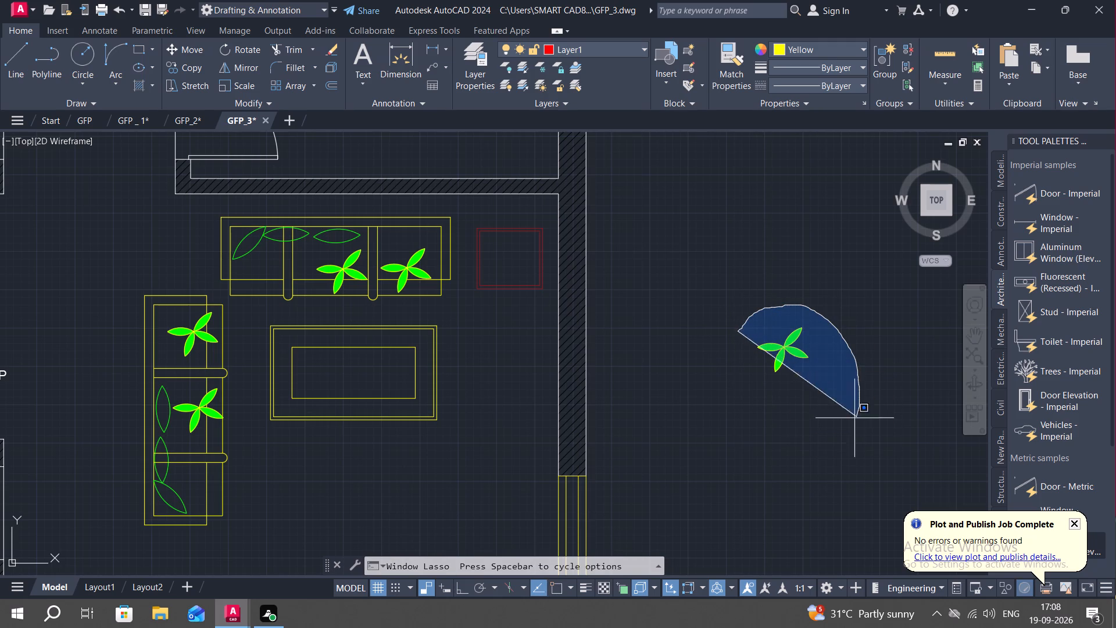
{"action": "left_click_drag", "start_coordinate": [854, 418], "coordinate": [731, 441]}
{"action": "key", "text": "Delete"}
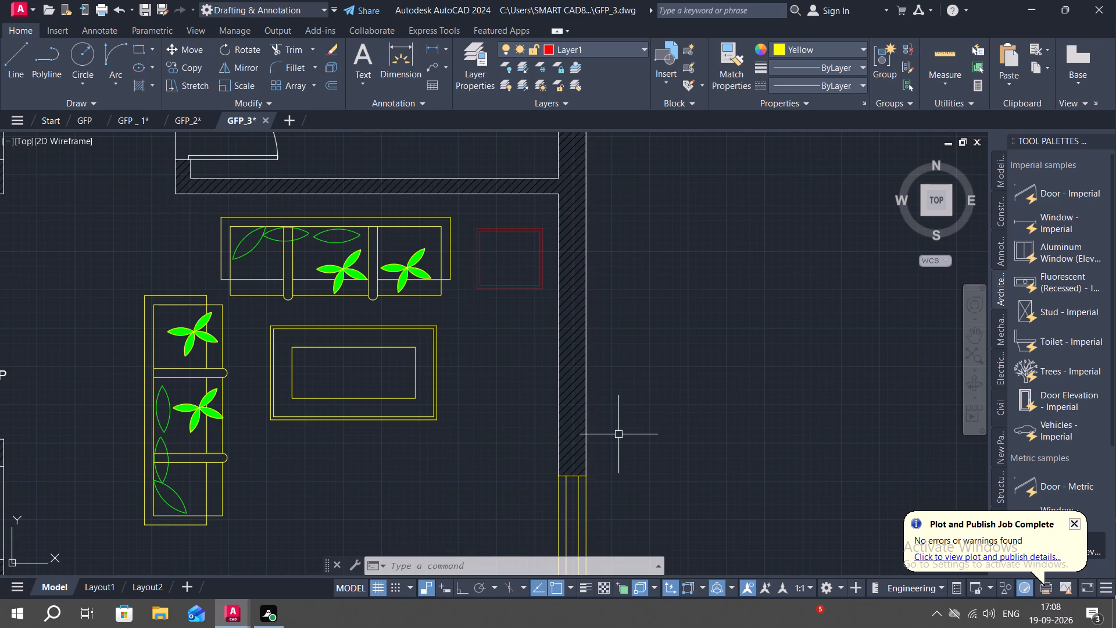
Delete the spare red bed and the stray slanted red line outside the floor plan, to its left.
{"action": "middle_click_drag", "start_coordinate": [629, 436], "coordinate": [689, 439]}
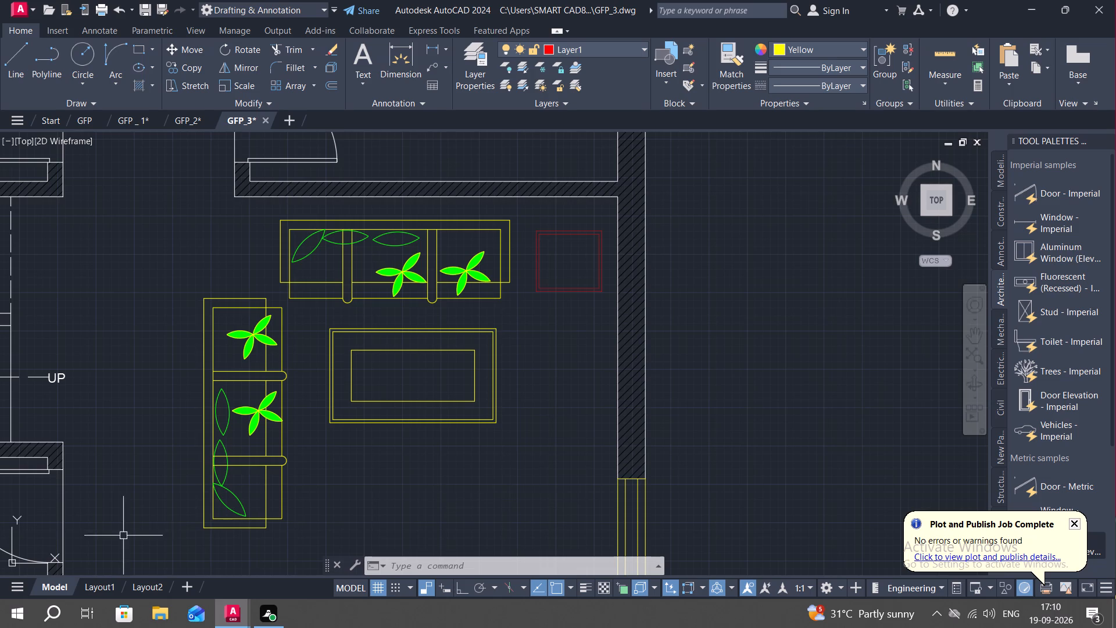
{"action": "middle_click_drag", "start_coordinate": [475, 494], "coordinate": [489, 490]}
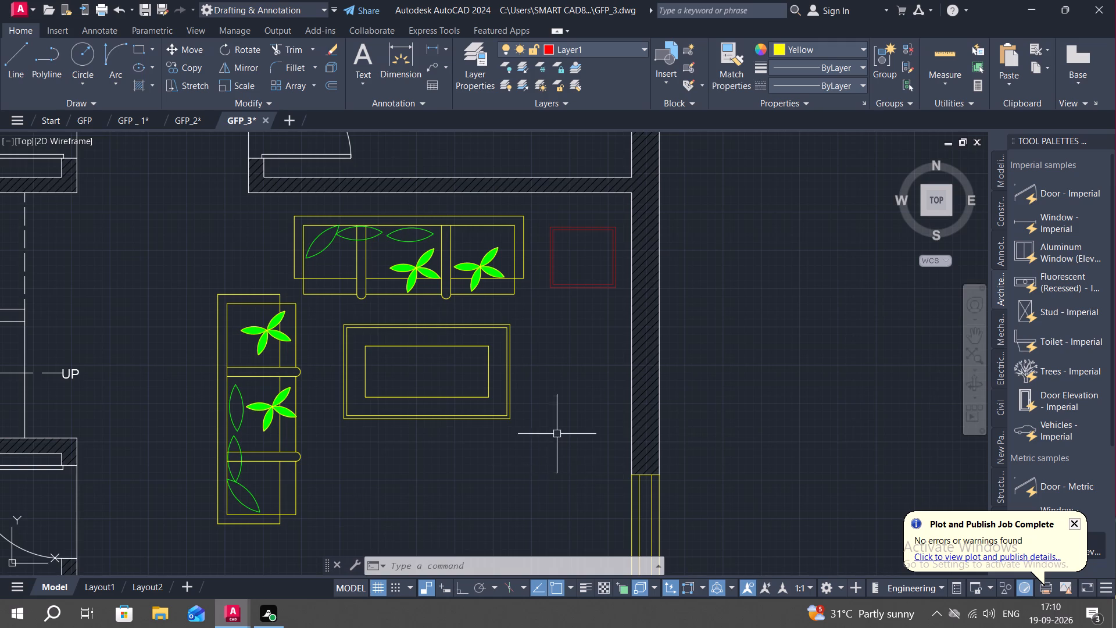
{"action": "scroll", "coordinate": [557, 434], "scroll_direction": "down", "scroll_amount": 2}
{"action": "middle_click_drag", "start_coordinate": [559, 418], "coordinate": [692, 266]}
{"action": "scroll", "coordinate": [661, 337], "scroll_direction": "down", "scroll_amount": 1}
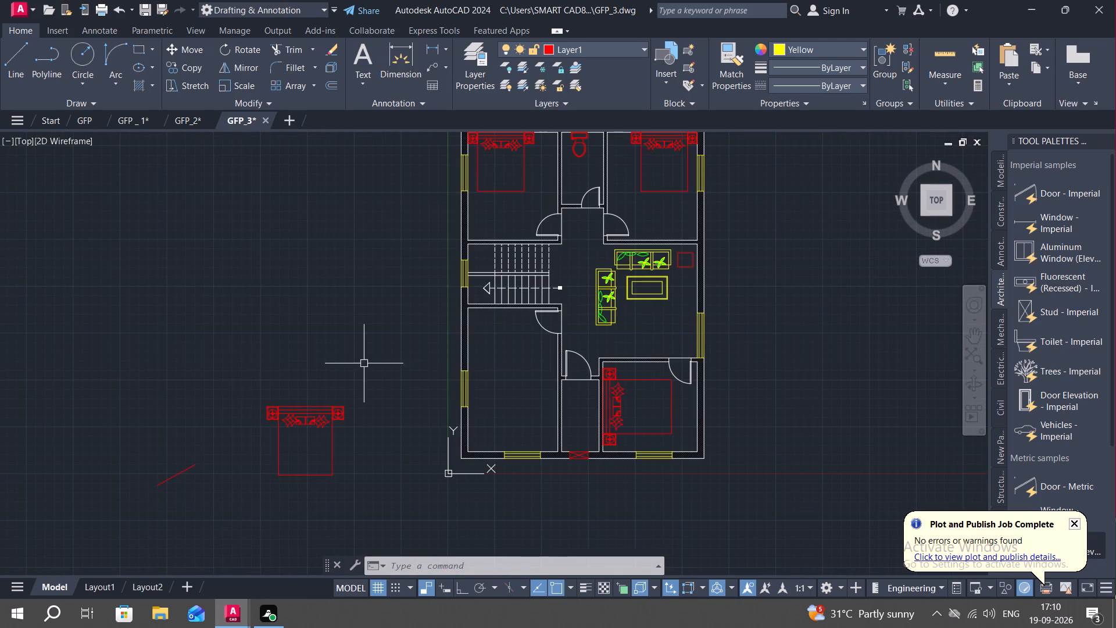
{"action": "left_click_drag", "start_coordinate": [235, 390], "coordinate": [199, 495]}
{"action": "left_click_drag", "start_coordinate": [103, 465], "coordinate": [98, 477]}
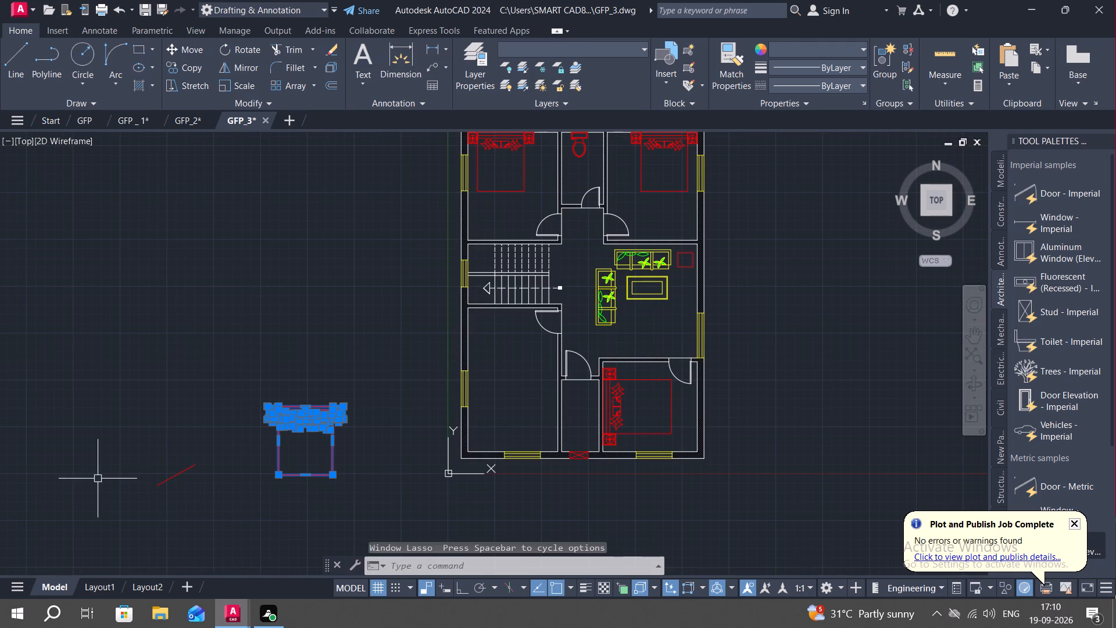
{"action": "left_click_drag", "start_coordinate": [98, 477], "coordinate": [138, 517]}
{"action": "key", "text": "Delete"}
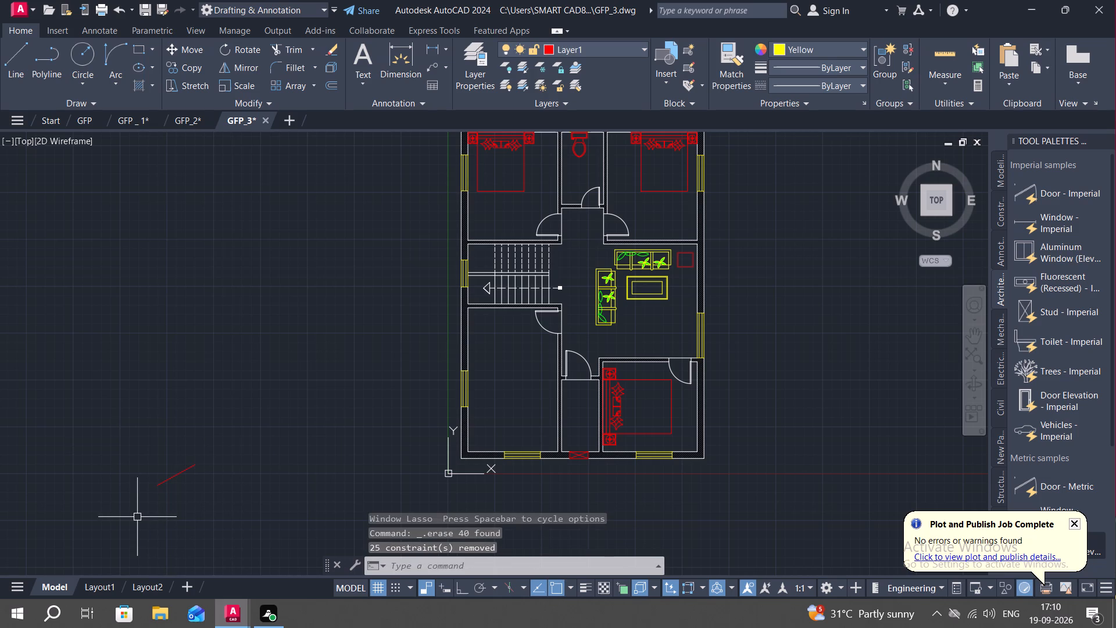
{"action": "left_click", "coordinate": [176, 478]}
{"action": "key", "text": "Delete"}
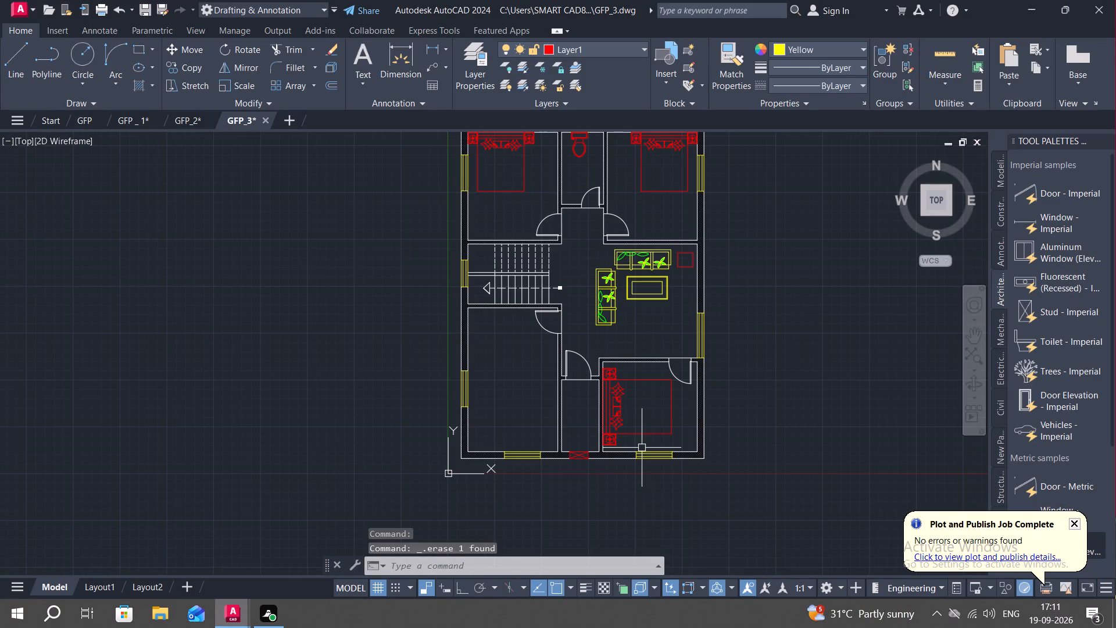
Start a multiline text box in the empty area right of the floor plan, beside the sofa room.
{"action": "middle_click_drag", "start_coordinate": [642, 448], "coordinate": [607, 526]}
{"action": "middle_click_drag", "start_coordinate": [612, 497], "coordinate": [521, 435]}
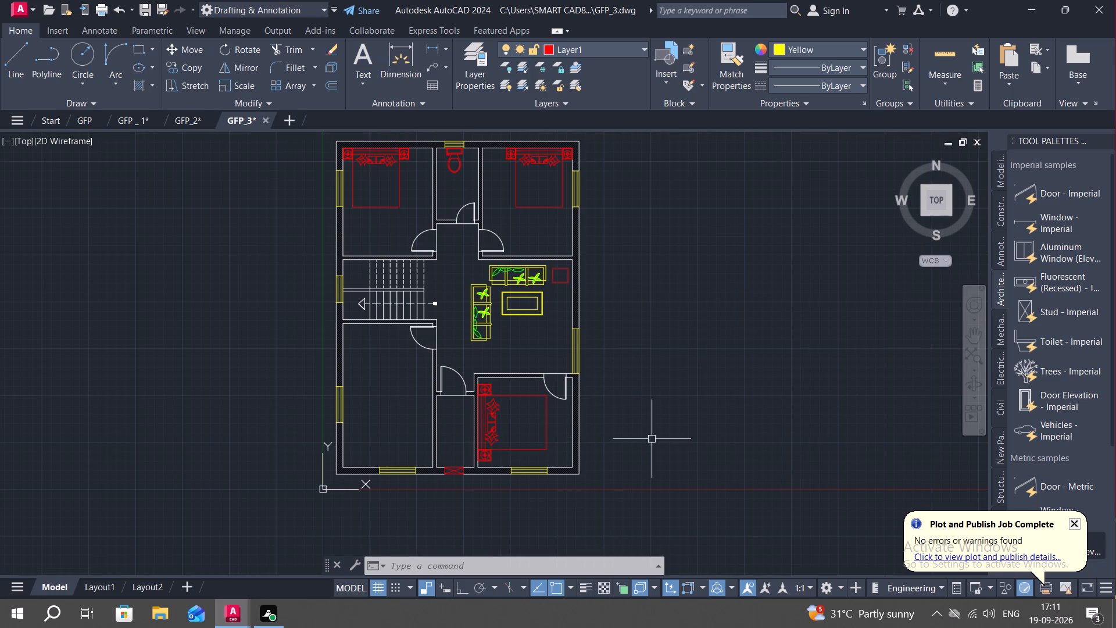
{"action": "type", "text": "T"}
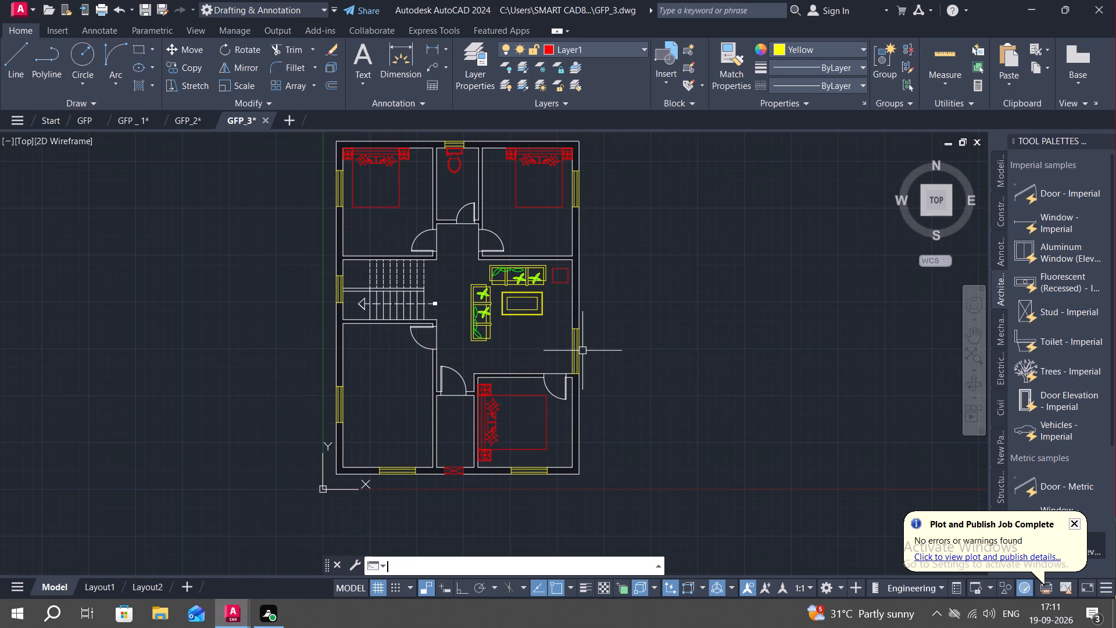
{"action": "key", "text": "space"}
{"action": "left_click", "coordinate": [667, 312]}
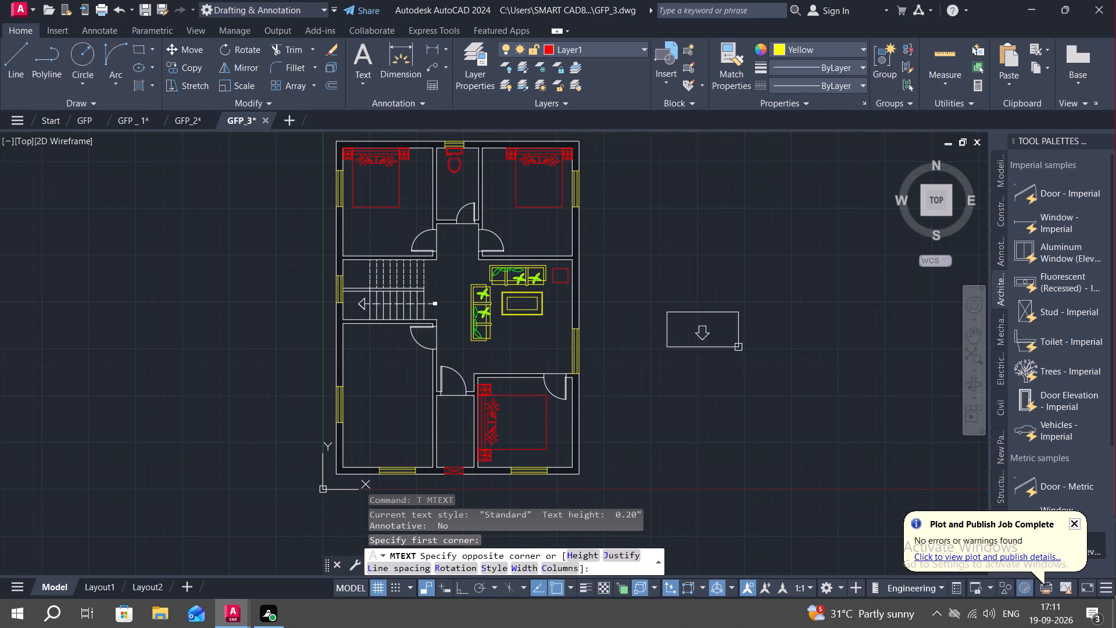
{"action": "left_click", "coordinate": [743, 403]}
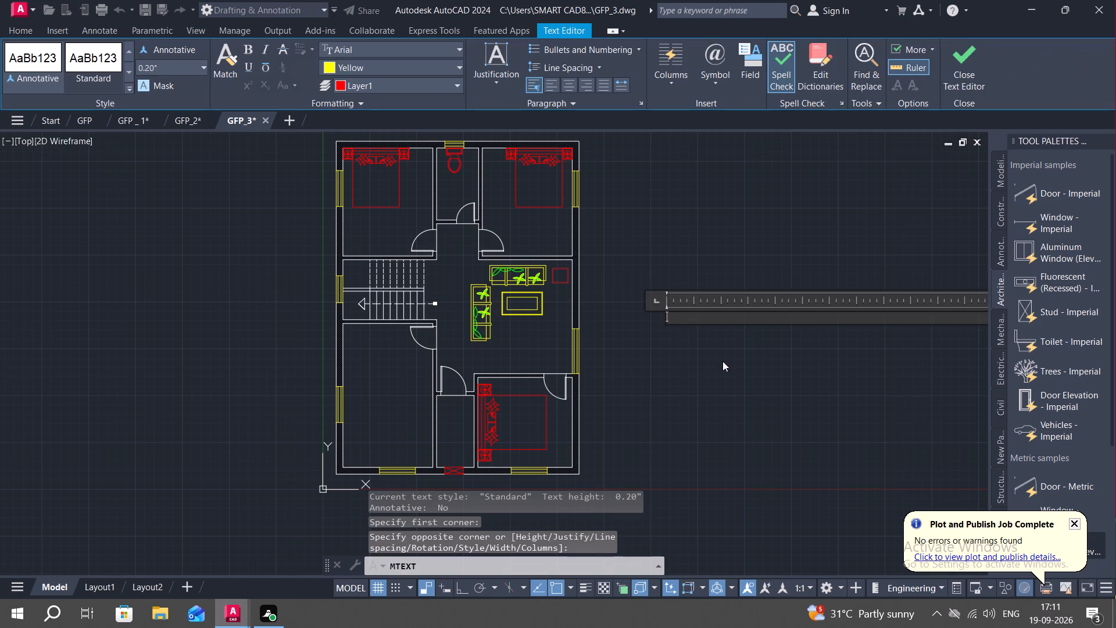
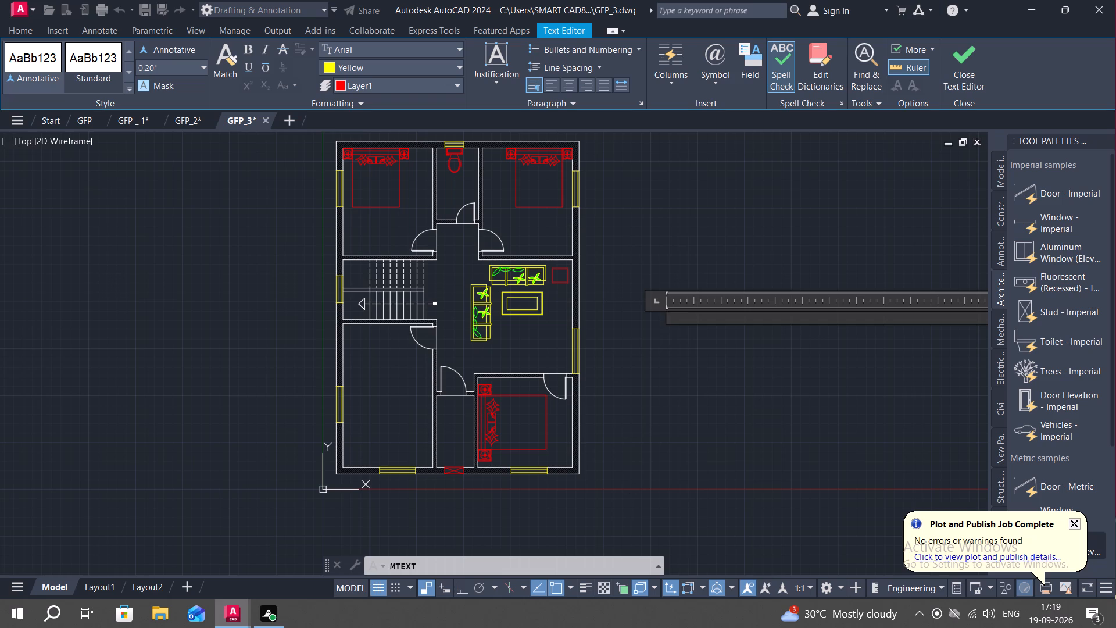
Enter BEDROOM as the label text, coloured white (255,255,255) with a 6" text height.
{"action": "type", "text": "BED"}
{"action": "key", "text": "r"}
{"action": "type", "text": "OOM"}
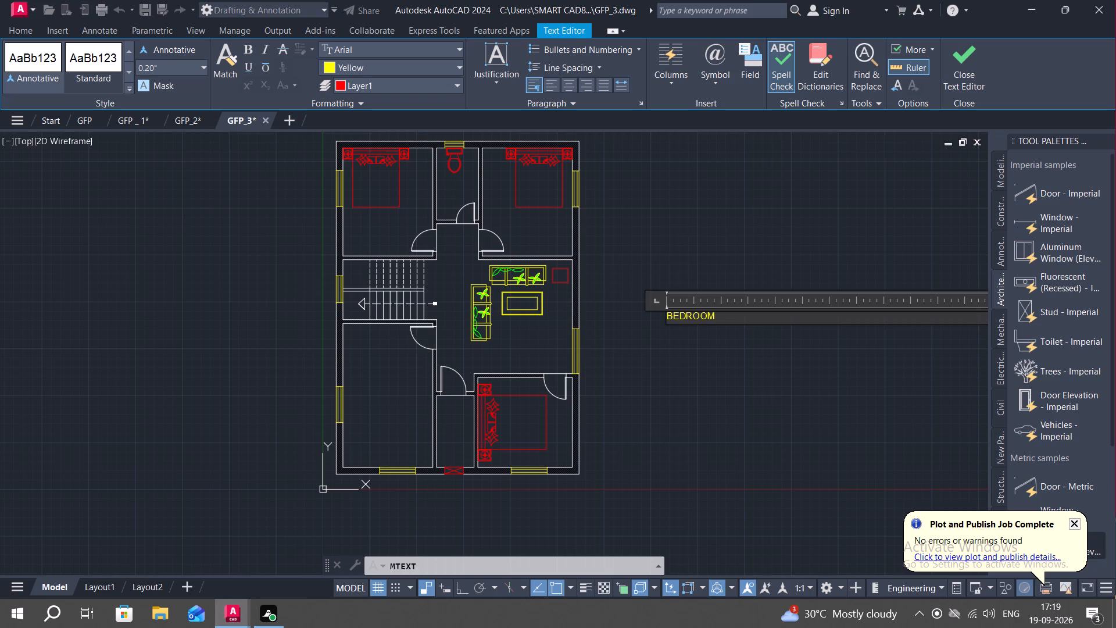
{"action": "double_click", "coordinate": [717, 315]}
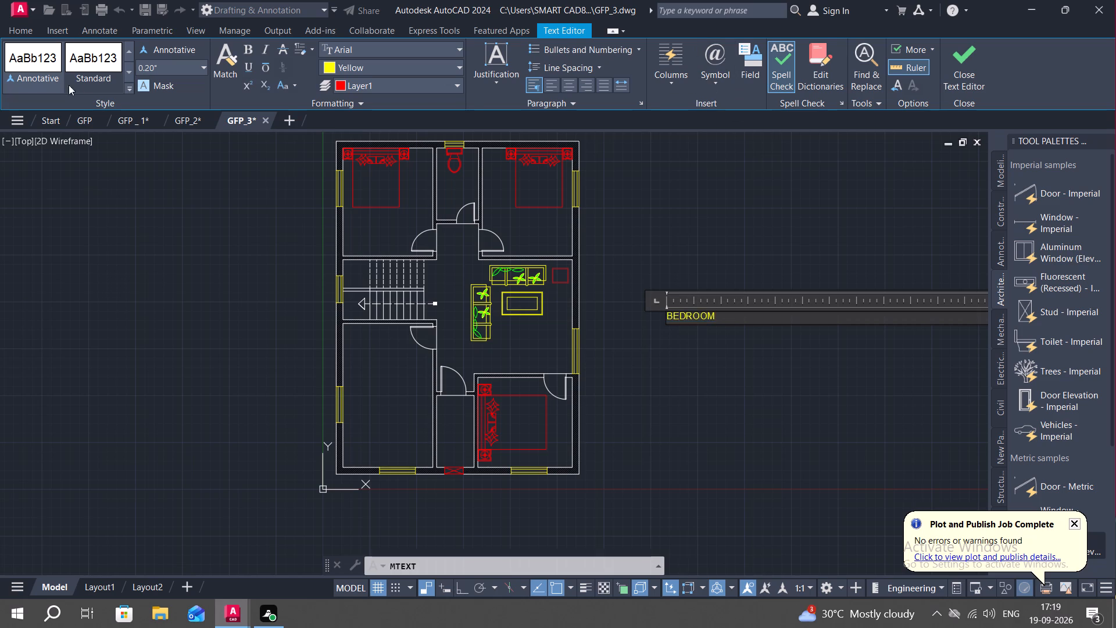
{"action": "left_click", "coordinate": [349, 62]}
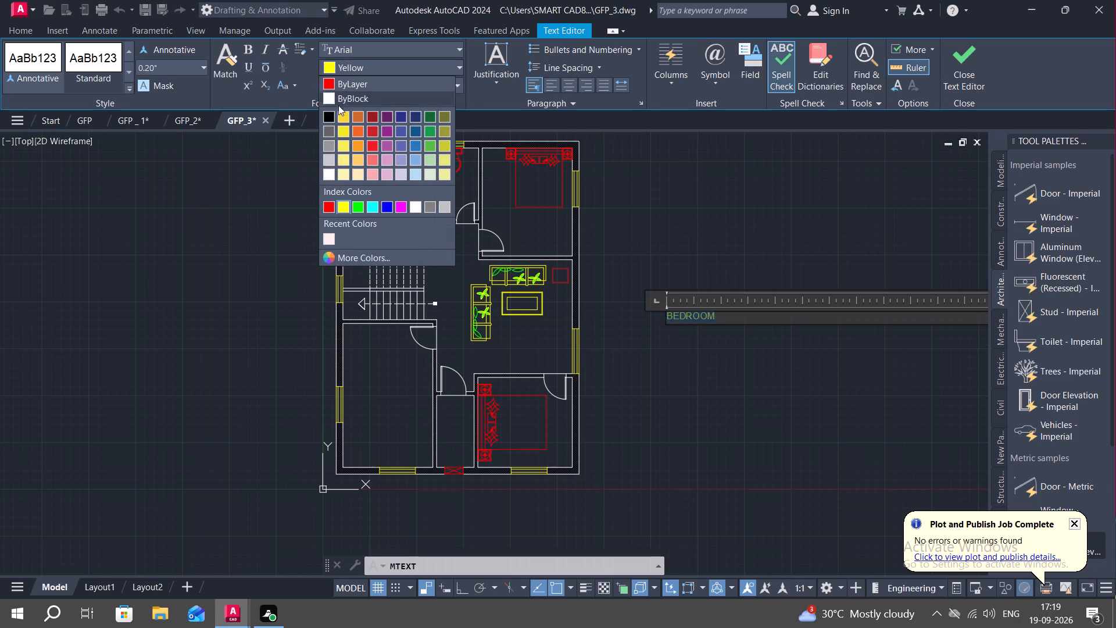
{"action": "left_click", "coordinate": [328, 175]}
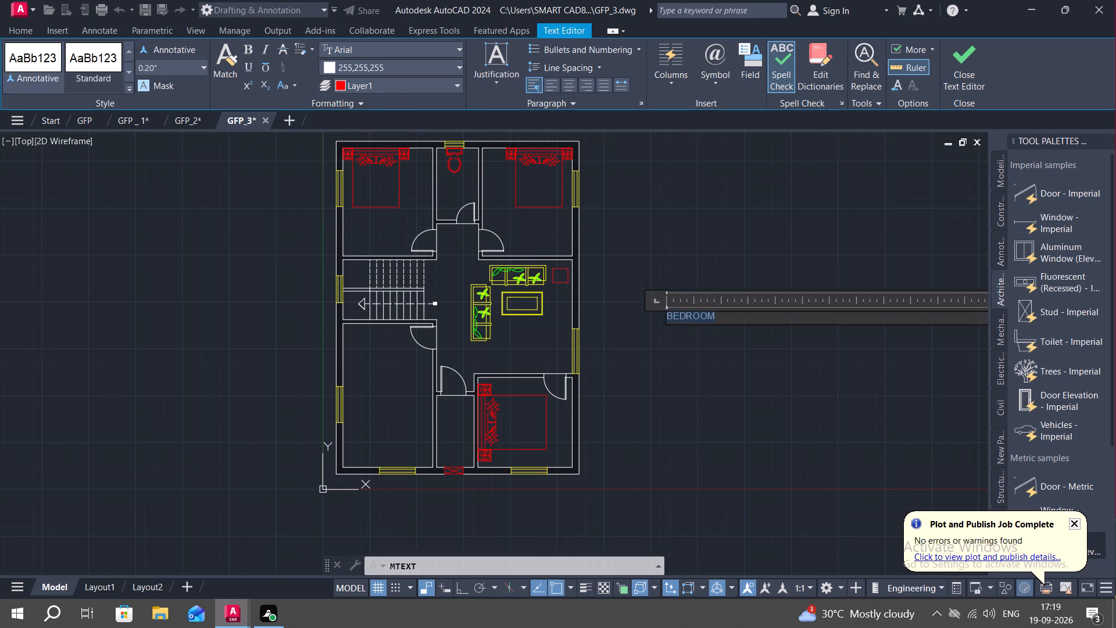
{"action": "left_click", "coordinate": [171, 67]}
{"action": "key", "text": "BackSpace"}
{"action": "type", "text": "6\""}
{"action": "key", "text": "Return"}
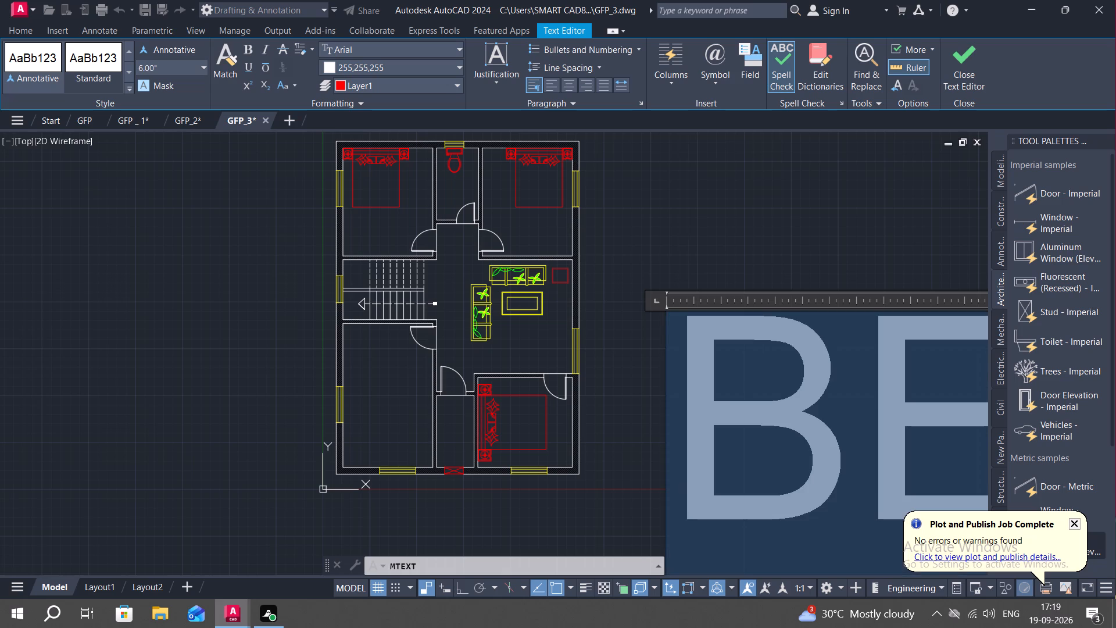
{"action": "left_click", "coordinate": [632, 202]}
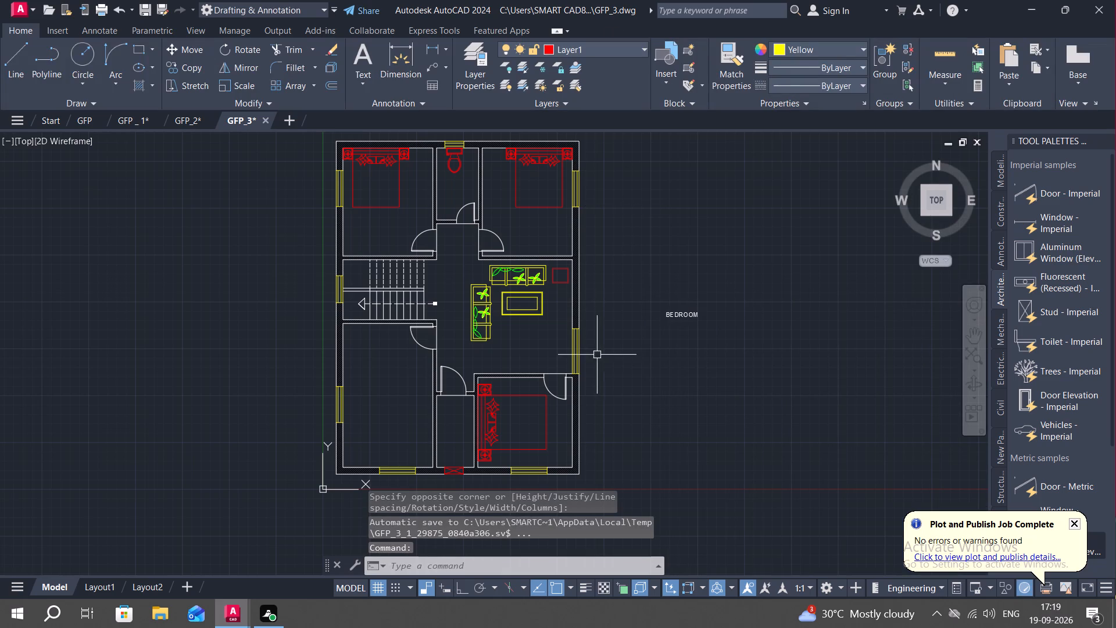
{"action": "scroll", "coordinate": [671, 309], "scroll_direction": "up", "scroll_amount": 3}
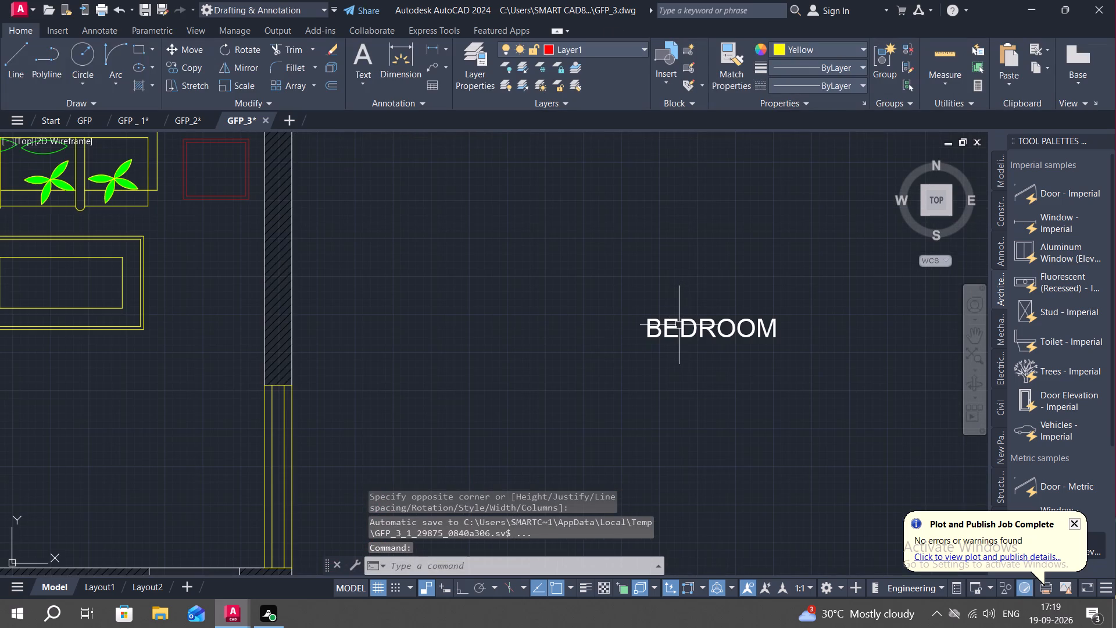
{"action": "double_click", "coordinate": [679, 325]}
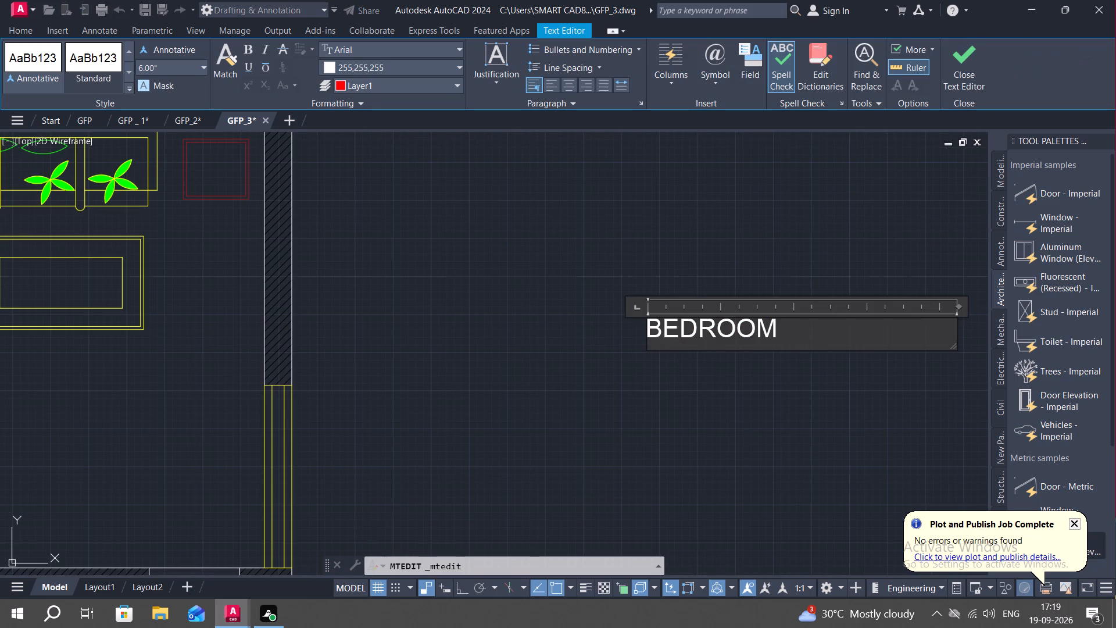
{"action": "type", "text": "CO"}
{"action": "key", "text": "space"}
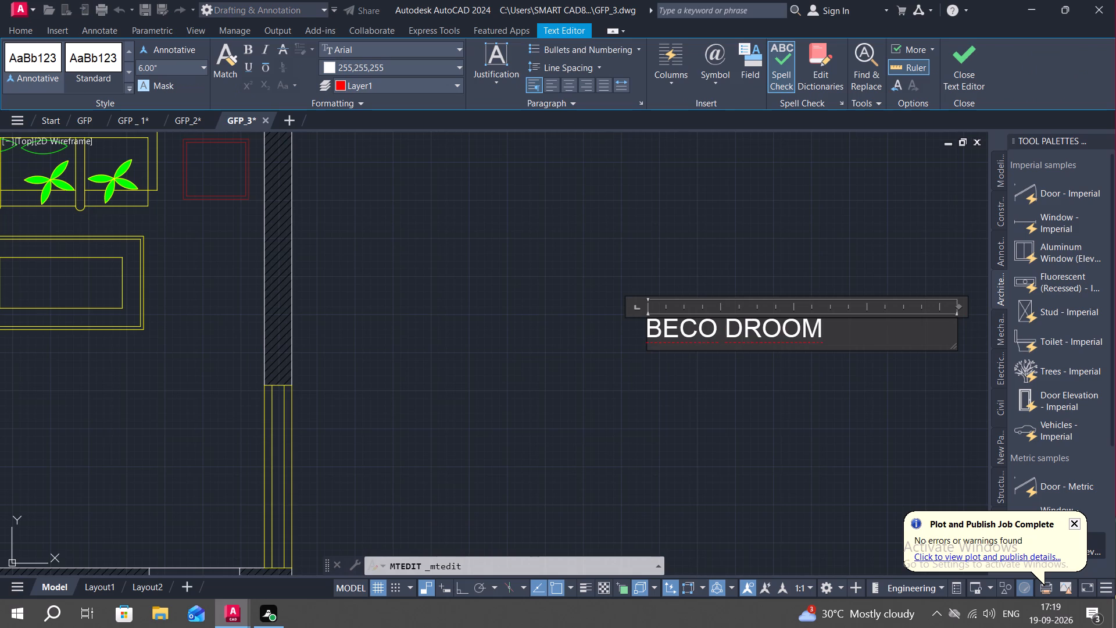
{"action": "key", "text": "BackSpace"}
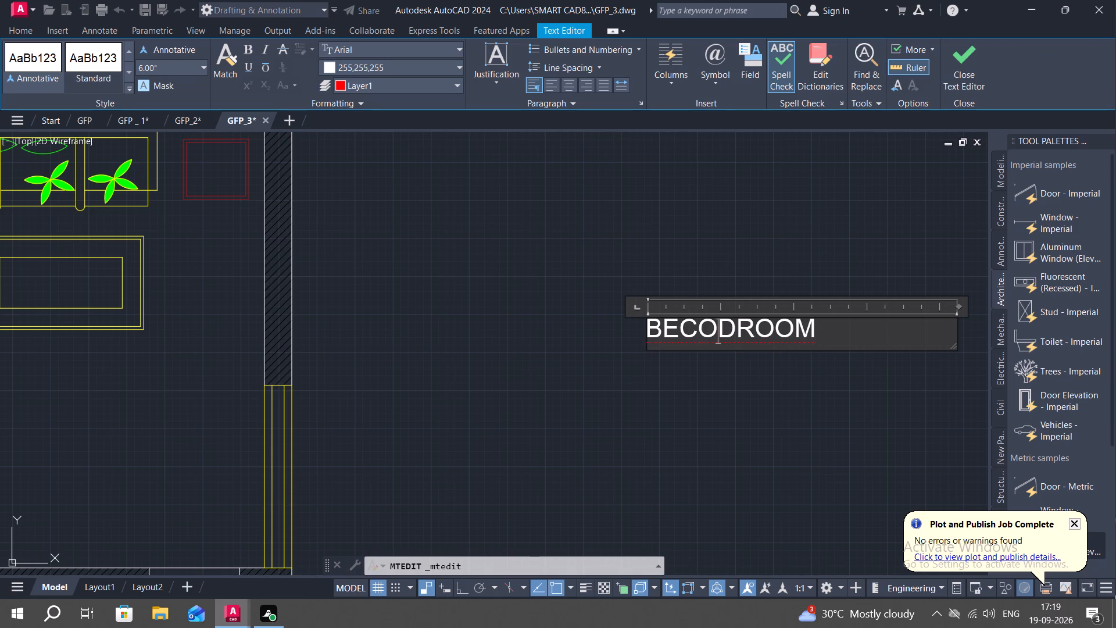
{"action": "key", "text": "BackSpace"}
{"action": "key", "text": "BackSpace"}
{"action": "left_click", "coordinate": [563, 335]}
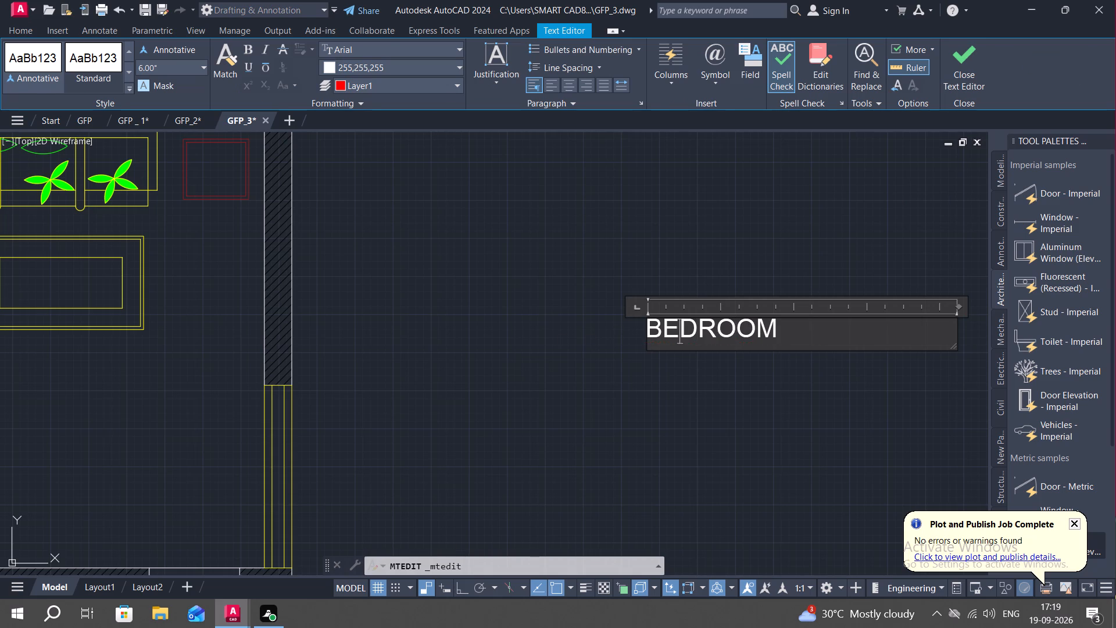
Copy the BEDROOM label to a spot directly below the original, outside the floor plan.
{"action": "scroll", "coordinate": [636, 374], "scroll_direction": "down", "scroll_amount": 2}
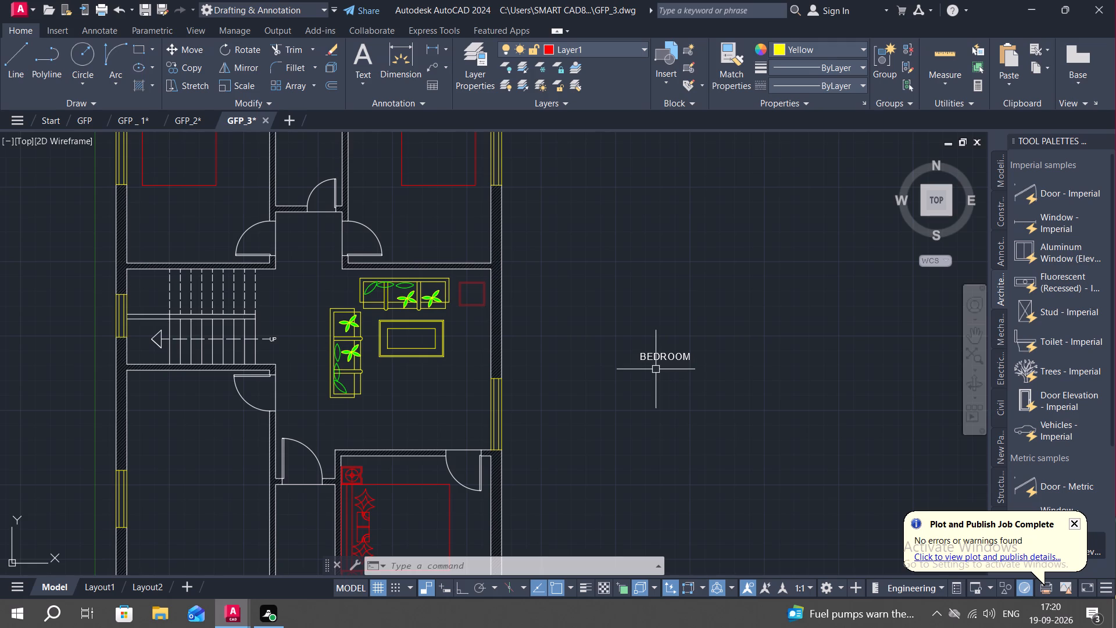
{"action": "type", "text": "CO"}
{"action": "key", "text": "space"}
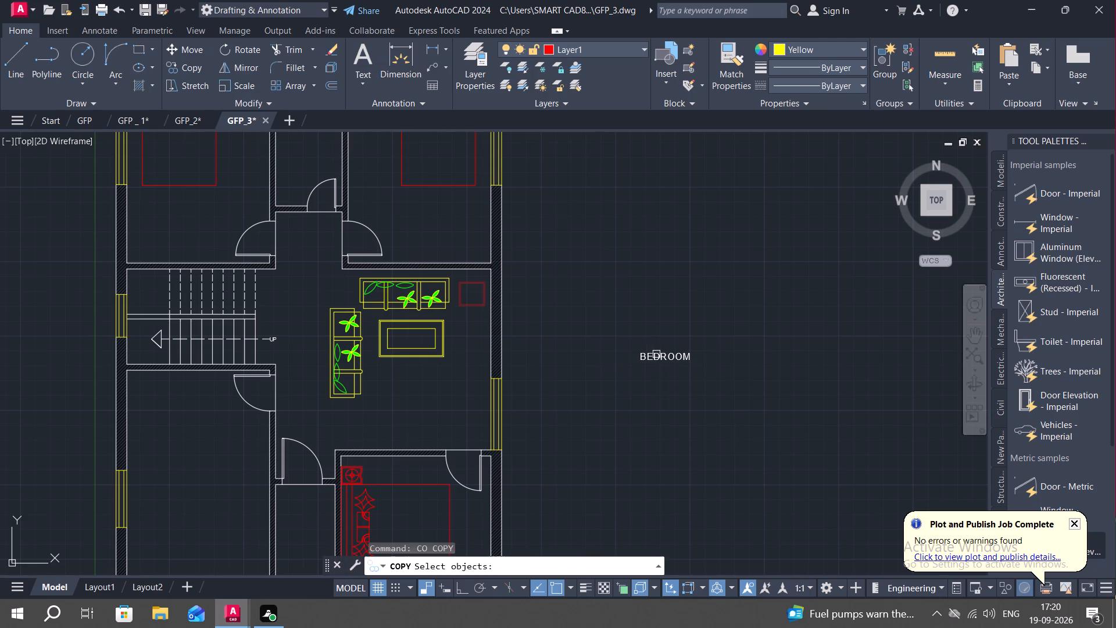
{"action": "left_click", "coordinate": [666, 358]}
{"action": "right_click", "coordinate": [666, 358]}
{"action": "left_click", "coordinate": [661, 359]}
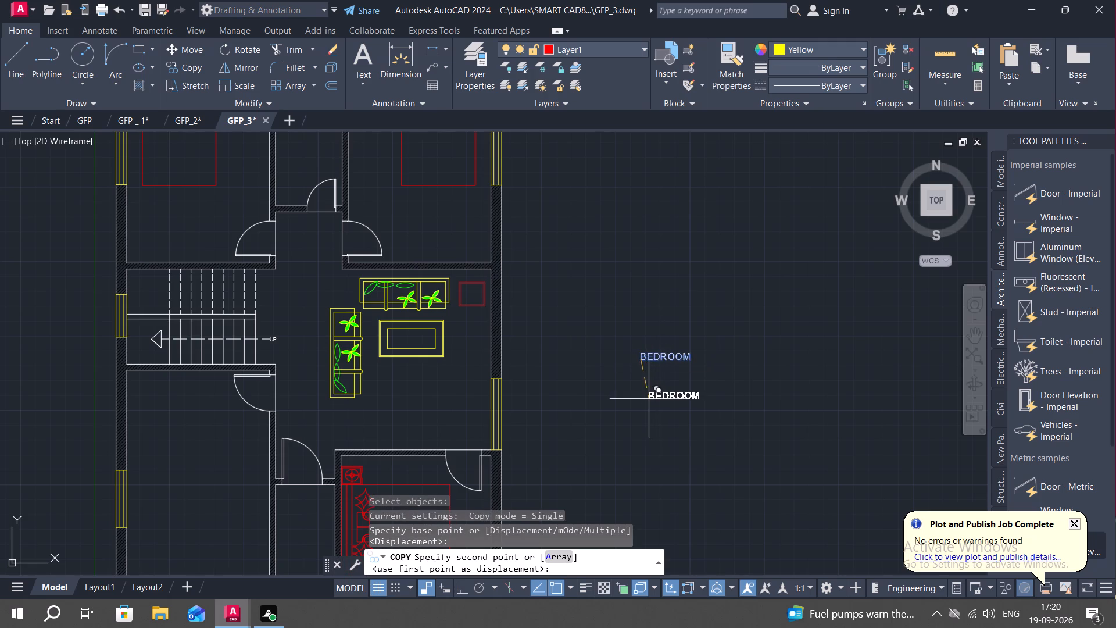
{"action": "left_click", "coordinate": [639, 399]}
Replace the text of the lower BEDROOM label with KITCHEN.
{"action": "double_click", "coordinate": [667, 395]}
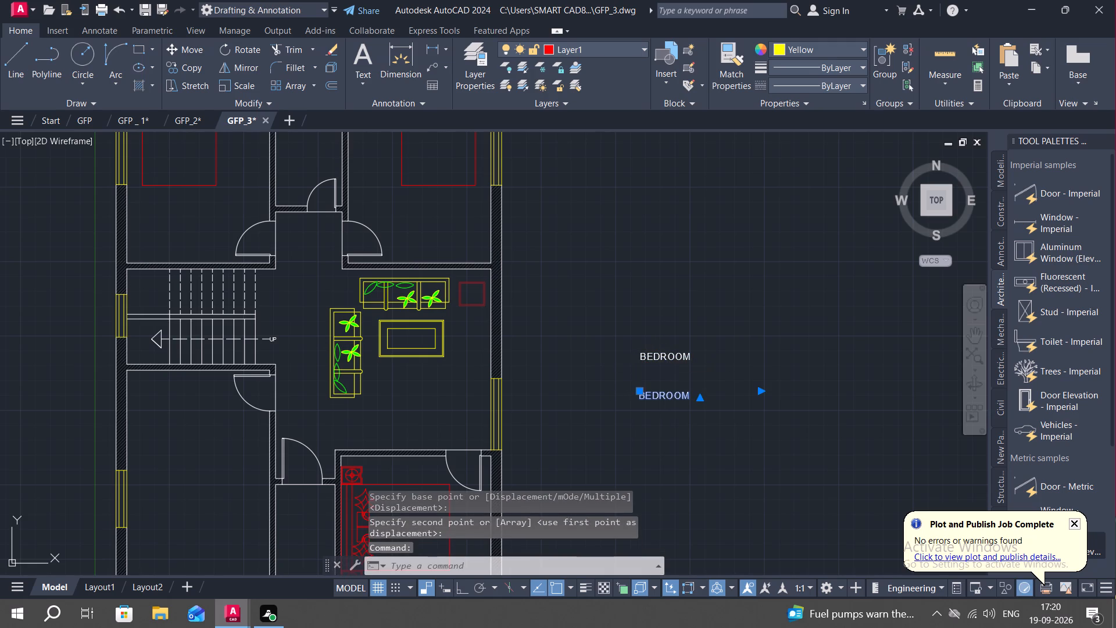
{"action": "left_click", "coordinate": [702, 392]}
{"action": "key", "text": "BackSpace"}
{"action": "key", "text": "BackSpace"}
{"action": "key", "text": "BackSpace"}
{"action": "key", "text": "BackSpace"}
{"action": "key", "text": "BackSpace"}
{"action": "key", "text": "BackSpace"}
{"action": "key", "text": "BackSpace"}
{"action": "key", "text": "BackSpace"}
{"action": "key", "text": "BackSpace"}
{"action": "key", "text": "BackSpace"}
{"action": "key", "text": "BackSpace"}
{"action": "key", "text": "BackSpace"}
{"action": "key", "text": "BackSpace"}
{"action": "key", "text": "BackSpace"}
{"action": "key", "text": "BackSpace"}
{"action": "key", "text": "BackSpace"}
{"action": "key", "text": "BackSpace"}
{"action": "key", "text": "BackSpace"}
{"action": "key", "text": "BackSpace"}
{"action": "key", "text": "BackSpace"}
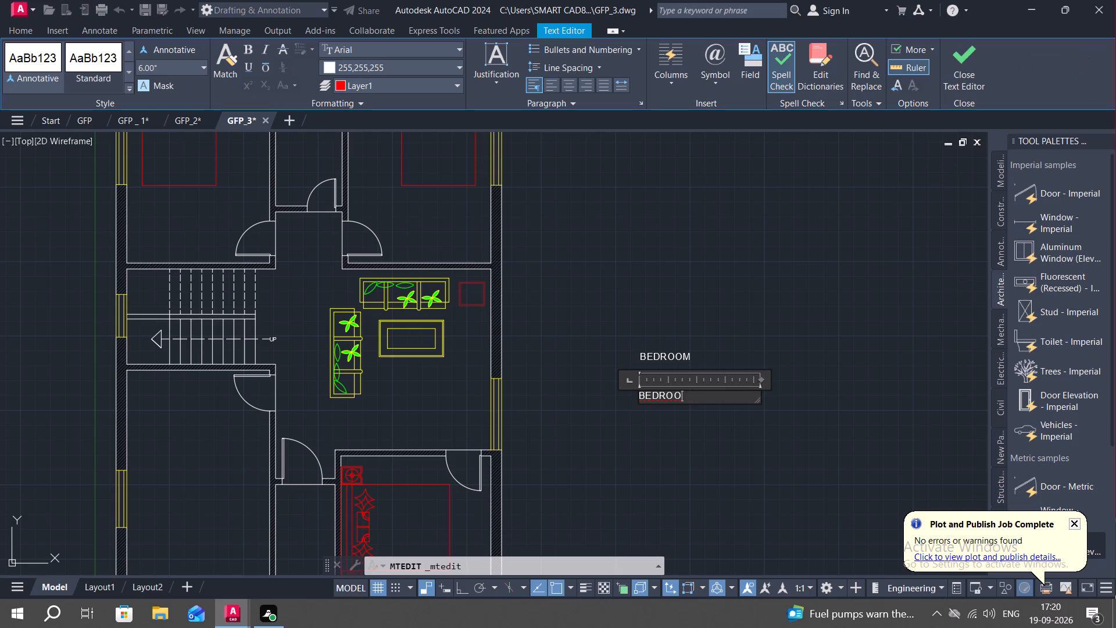
{"action": "type", "text": "KITCHEN"}
{"action": "left_click", "coordinate": [653, 418]}
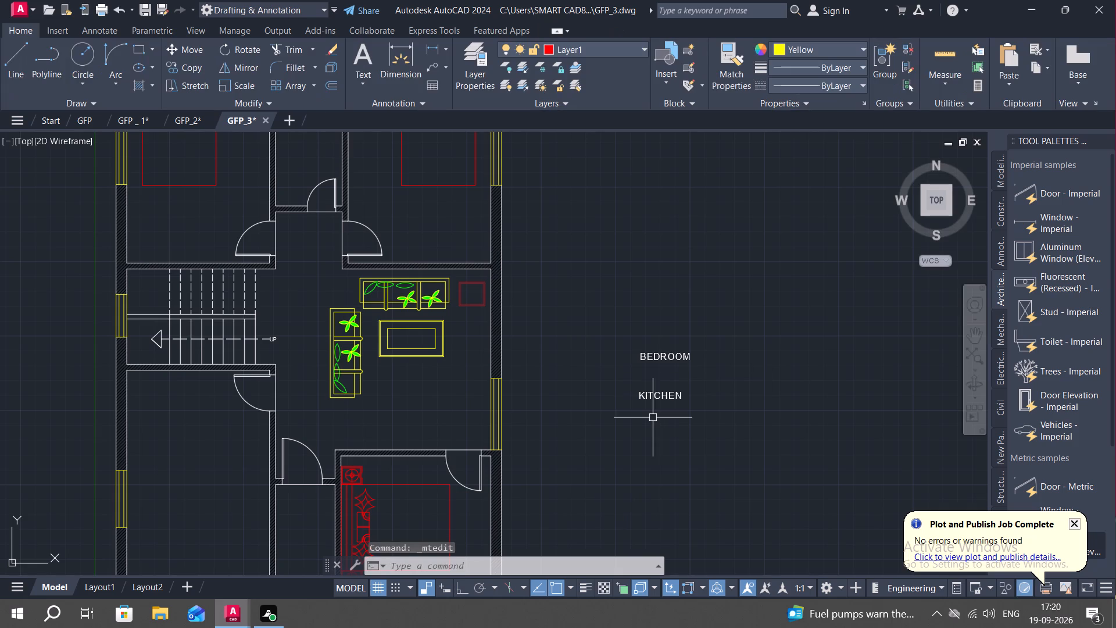
Copy the KITCHEN label to a spot directly below it.
{"action": "type", "text": "CO"}
{"action": "key", "text": "space"}
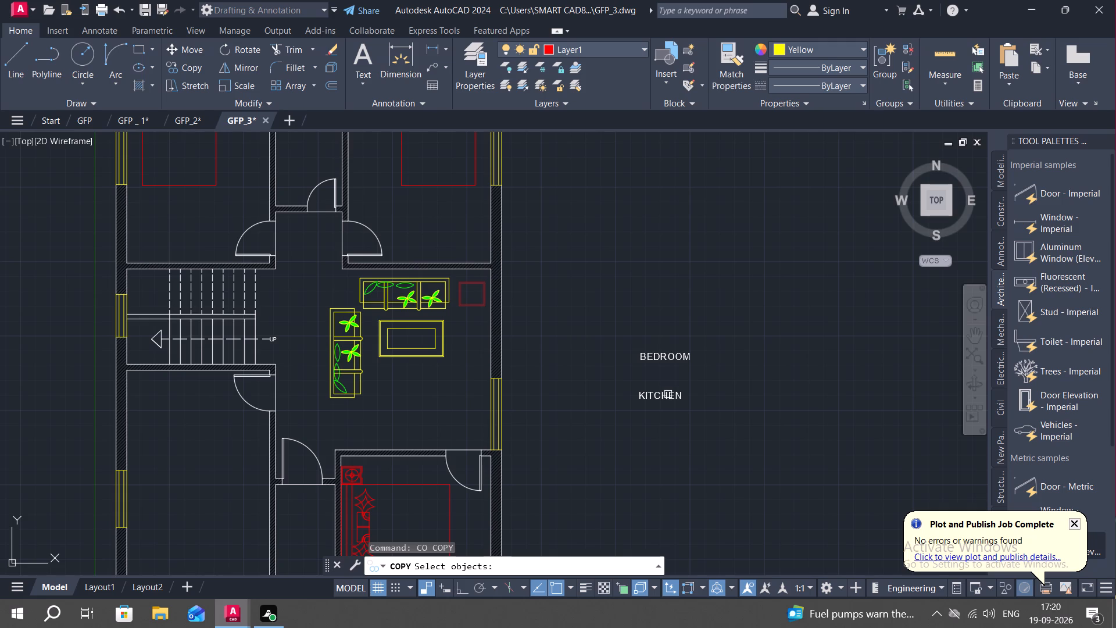
{"action": "left_click", "coordinate": [668, 394]}
{"action": "right_click", "coordinate": [668, 394]}
{"action": "left_click", "coordinate": [668, 394]}
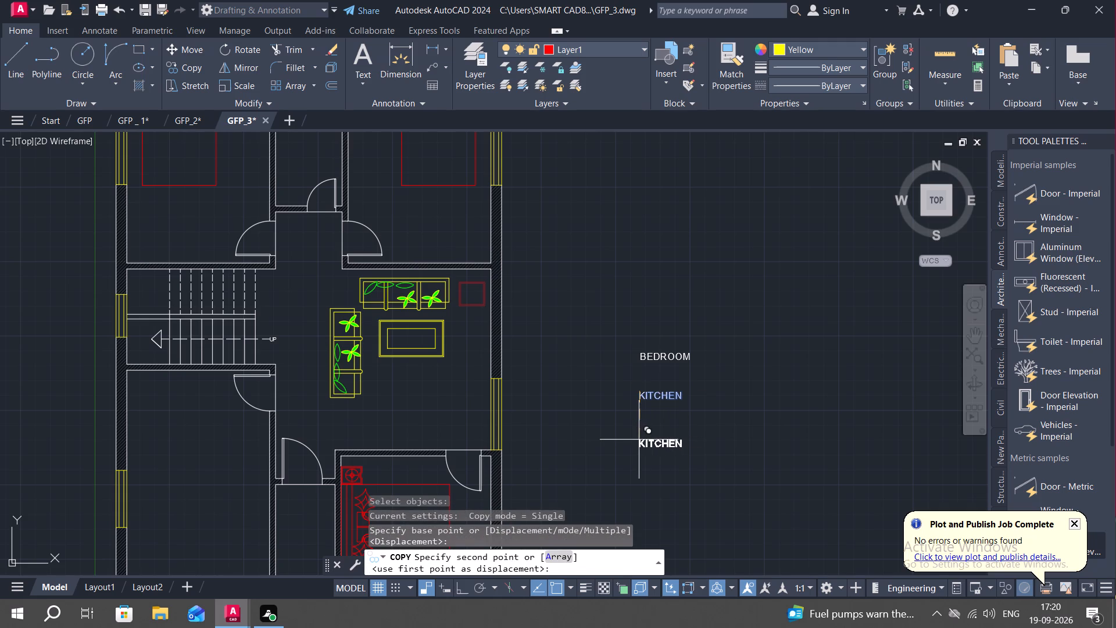
{"action": "left_click", "coordinate": [638, 440]}
Replace the text of the lower KITCHEN label with LIVING AND DINING.
{"action": "double_click", "coordinate": [656, 442]}
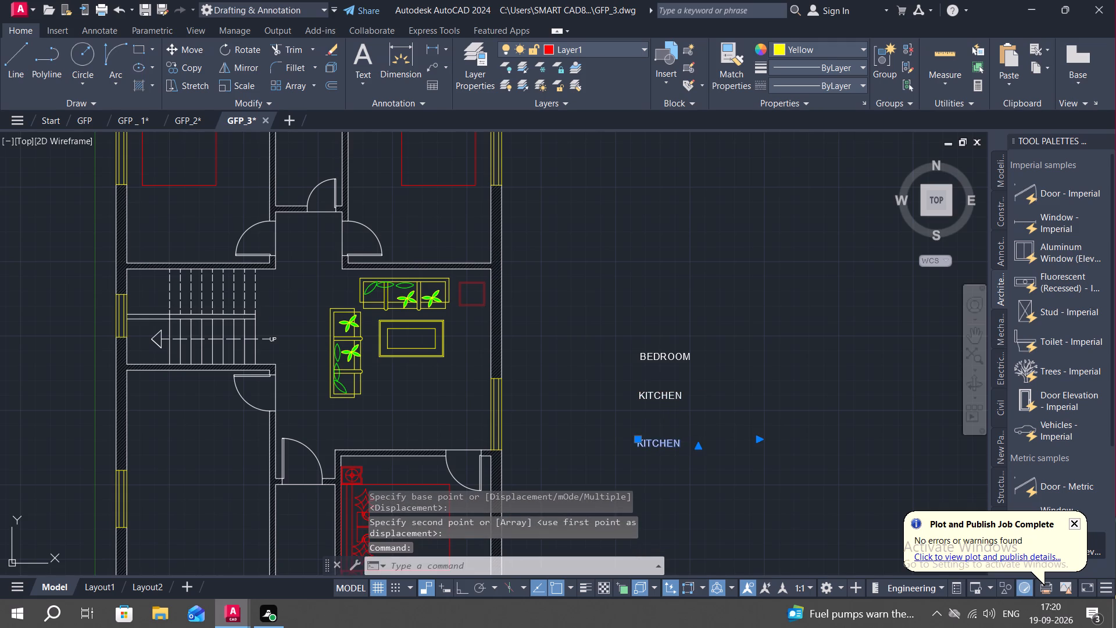
{"action": "left_click", "coordinate": [692, 444]}
{"action": "key", "text": "BackSpace"}
{"action": "key", "text": "BackSpace"}
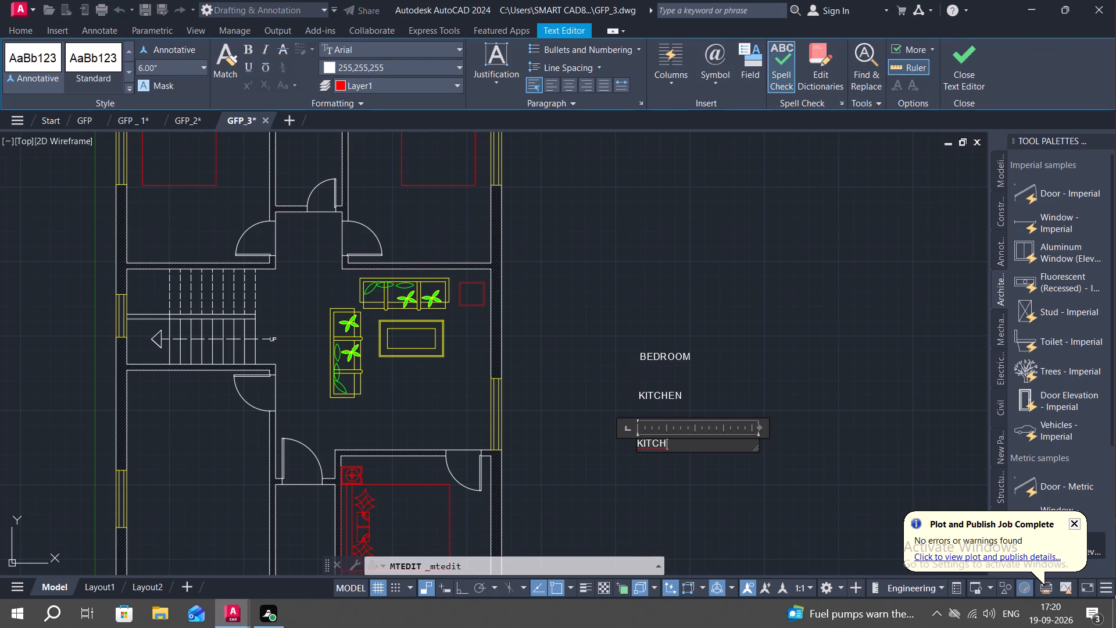
{"action": "key", "text": "BackSpace"}
{"action": "key", "text": "BackSpace"}
{"action": "key", "text": "BackSpace"}
{"action": "key", "text": "BackSpace"}
{"action": "key", "text": "BackSpace"}
{"action": "type", "text": "LIVING AND DI"}
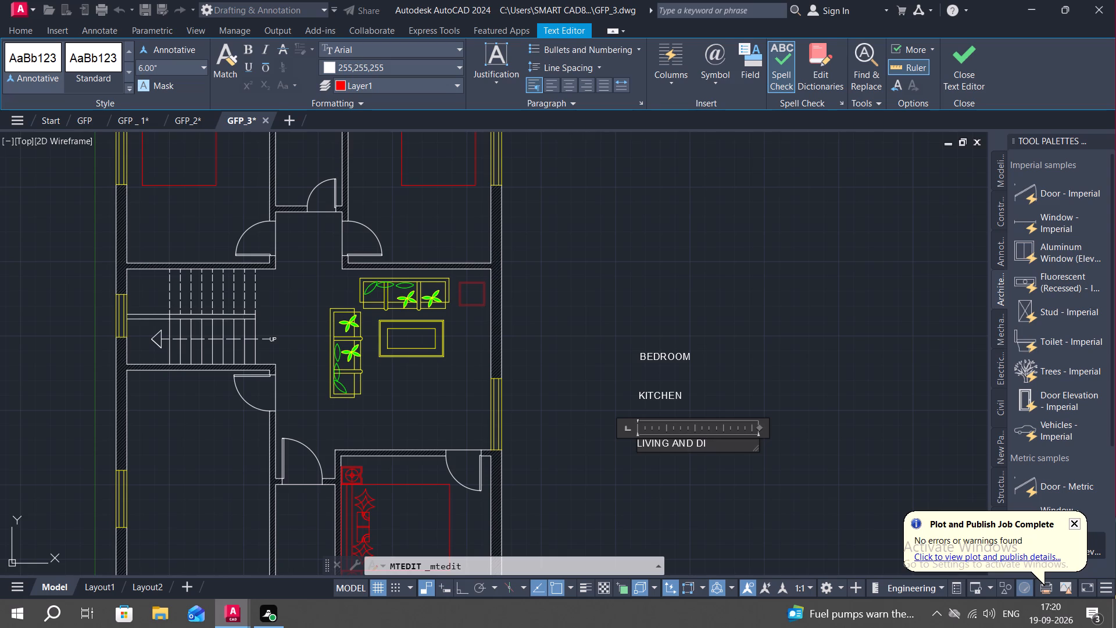
{"action": "key", "text": "BackSpace"}
{"action": "key", "text": "BackSpace"}
{"action": "key", "text": "space"}
{"action": "type", "text": "D"}
{"action": "type", "text": "INING"}
{"action": "left_click", "coordinate": [716, 472]}
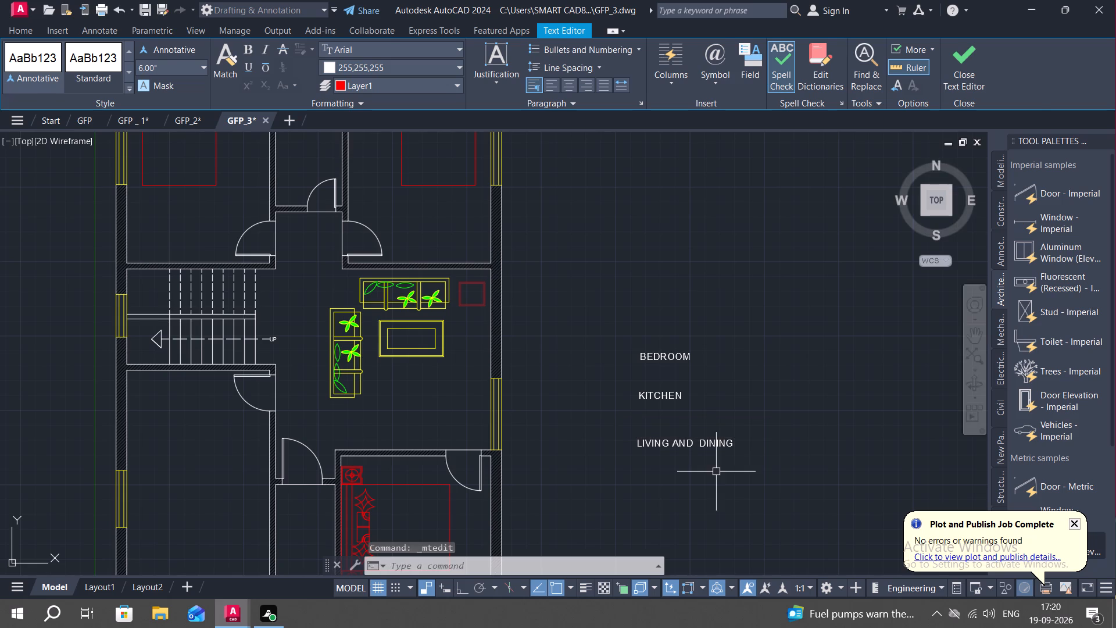
Copy the LIVING AND DINING label to a spot directly below it.
{"action": "middle_click_drag", "start_coordinate": [651, 437], "coordinate": [667, 360]}
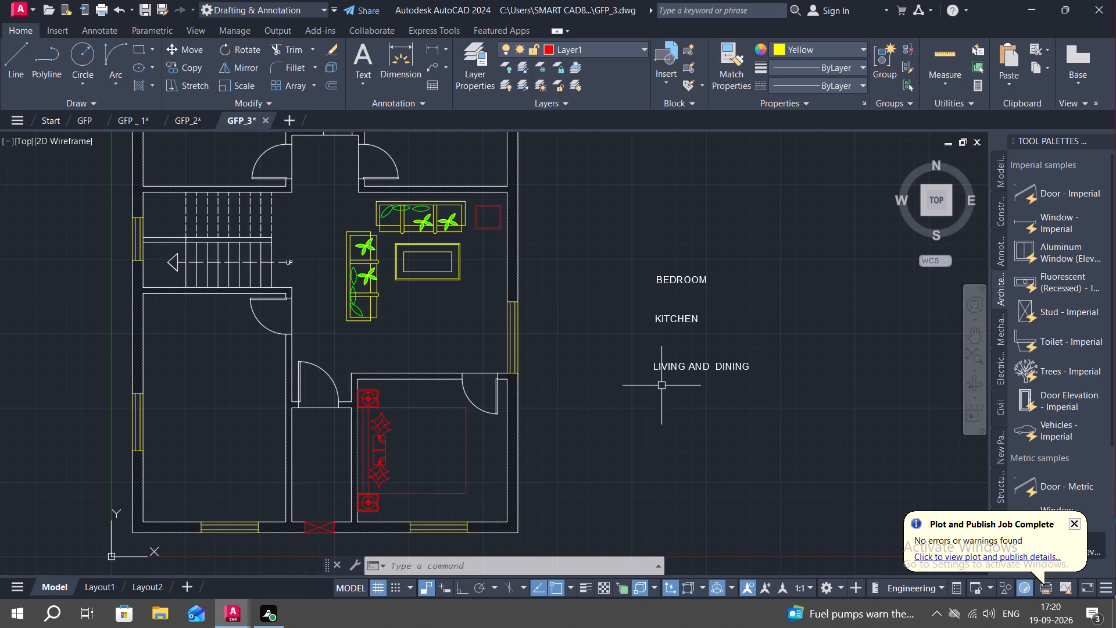
{"action": "type", "text": "CO"}
{"action": "key", "text": "space"}
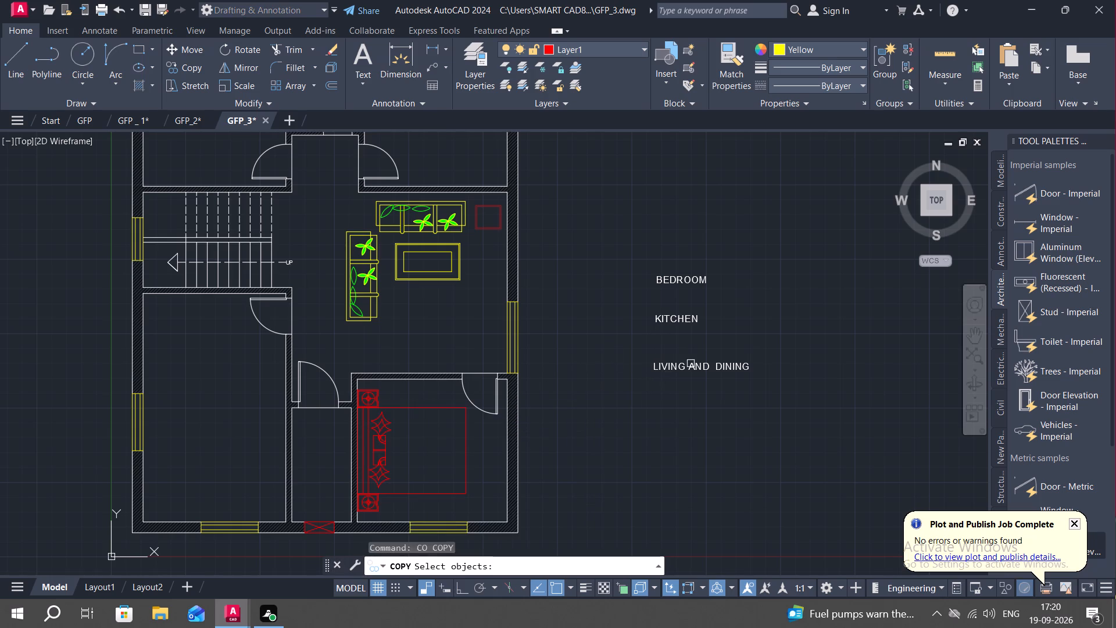
{"action": "left_click", "coordinate": [694, 367]}
{"action": "right_click", "coordinate": [694, 367]}
{"action": "left_click", "coordinate": [694, 367]}
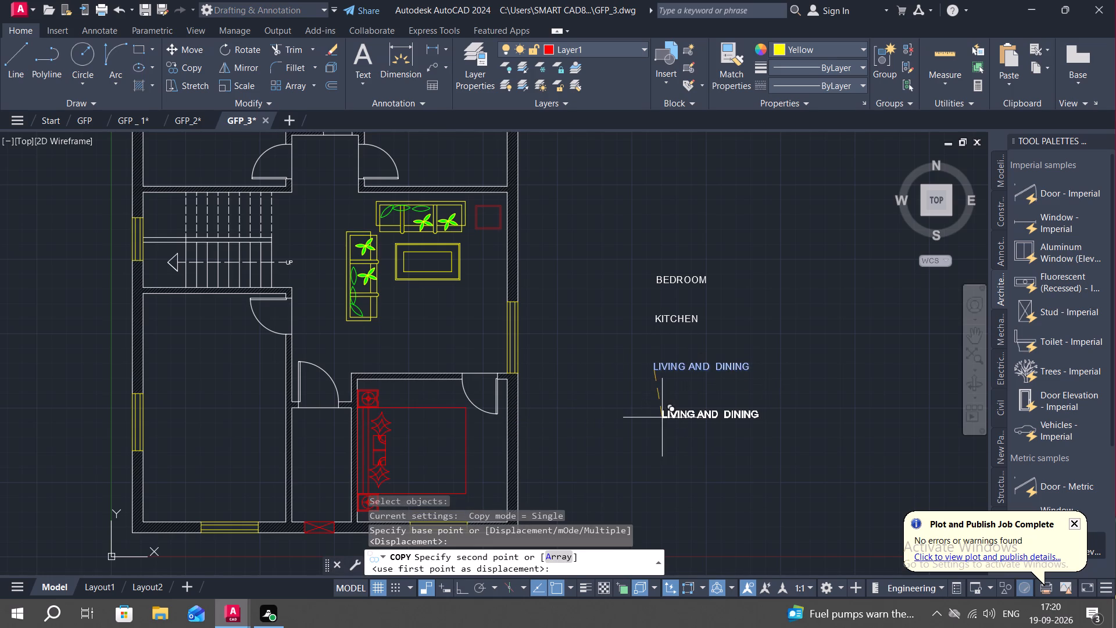
{"action": "left_click", "coordinate": [656, 412]}
Replace the text of the lower LIVING AND DINING label with TOILET.
{"action": "double_click", "coordinate": [699, 407]}
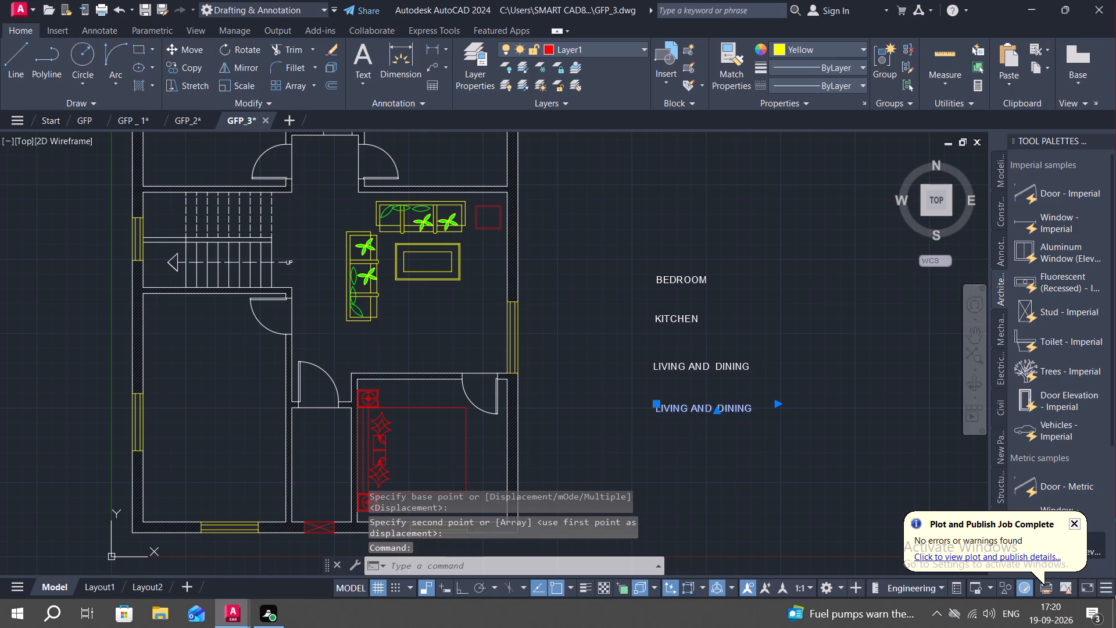
{"action": "left_click", "coordinate": [763, 411]}
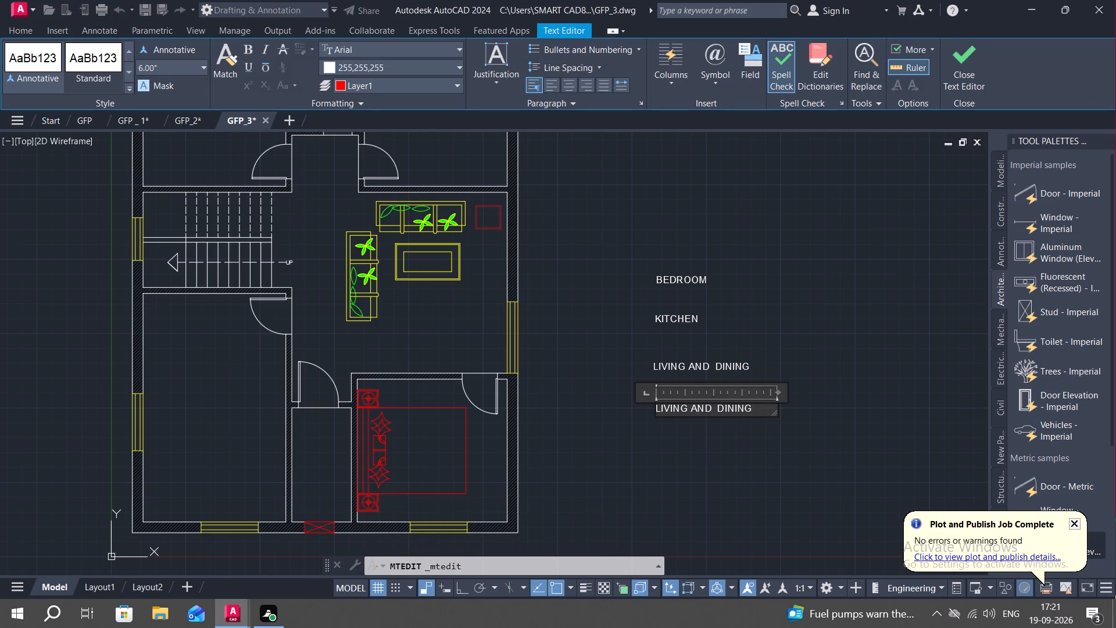
{"action": "key", "text": "BackSpace"}
{"action": "key", "text": "BackSpace"}
{"action": "key", "text": "BackSpace"}
{"action": "key", "text": "BackSpace"}
{"action": "key", "text": "BackSpace"}
{"action": "key", "text": "BackSpace"}
{"action": "key", "text": "BackSpace"}
{"action": "key", "text": "BackSpace"}
{"action": "key", "text": "BackSpace"}
{"action": "key", "text": "BackSpace"}
{"action": "key", "text": "BackSpace"}
{"action": "key", "text": "BackSpace"}
{"action": "key", "text": "BackSpace"}
{"action": "key", "text": "BackSpace"}
{"action": "key", "text": "BackSpace"}
{"action": "key", "text": "BackSpace"}
{"action": "key", "text": "BackSpace"}
{"action": "key", "text": "BackSpace"}
{"action": "key", "text": "BackSpace"}
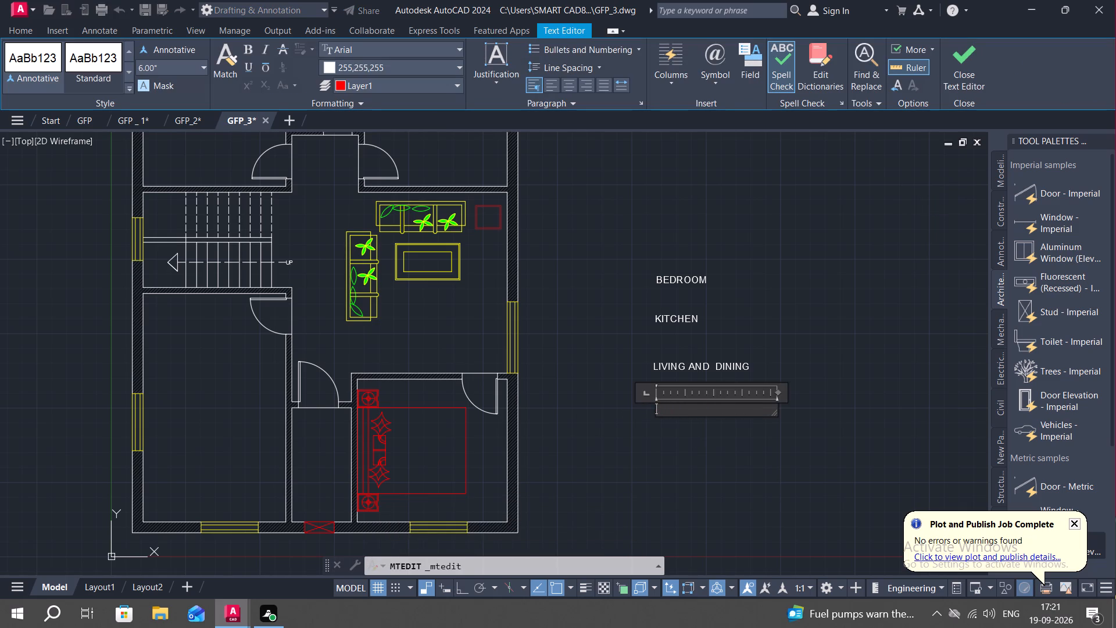
{"action": "type", "text": "TOILET"}
{"action": "left_click", "coordinate": [709, 445]}
Copy the TOILET label to a spot directly below it.
{"action": "type", "text": "CO"}
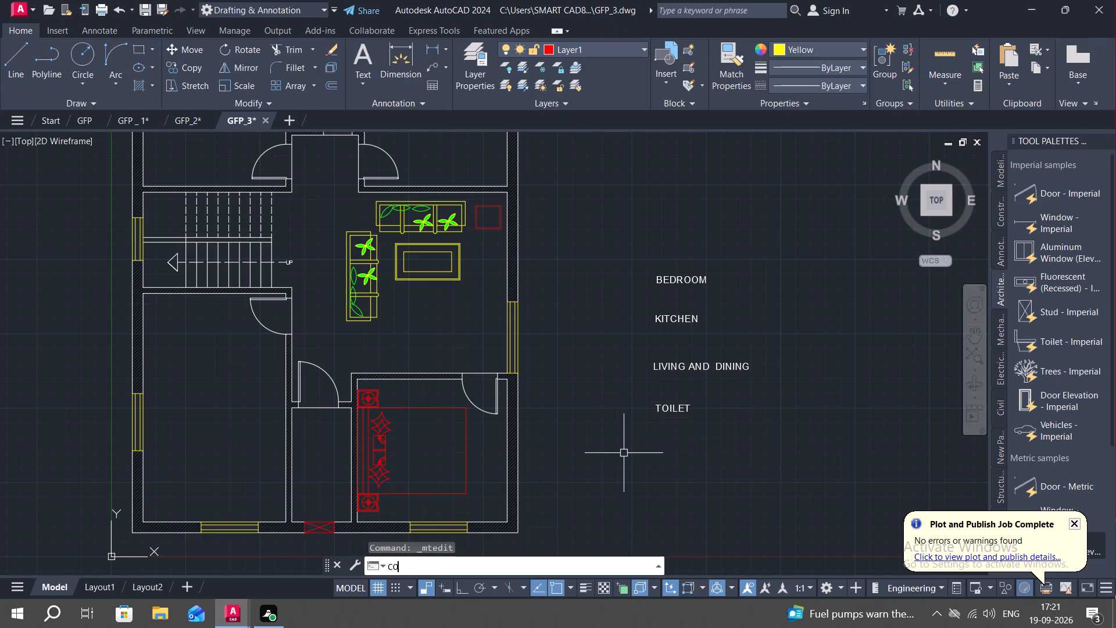
{"action": "key", "text": "space"}
{"action": "left_click", "coordinate": [674, 412]}
{"action": "right_click", "coordinate": [674, 412]}
{"action": "left_click", "coordinate": [674, 412]}
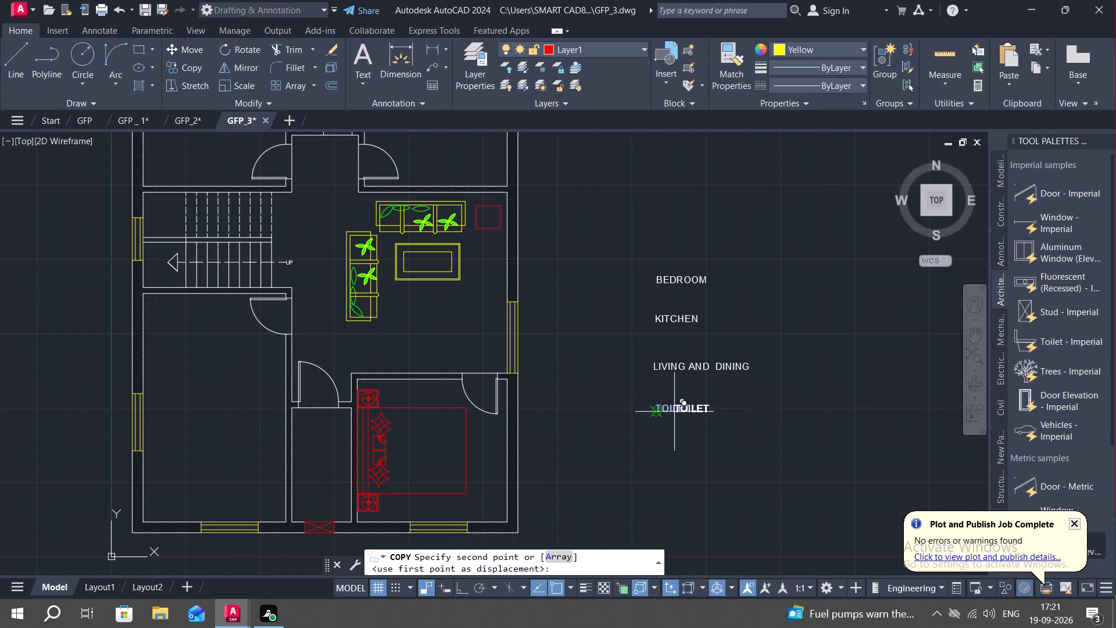
{"action": "left_click", "coordinate": [657, 448]}
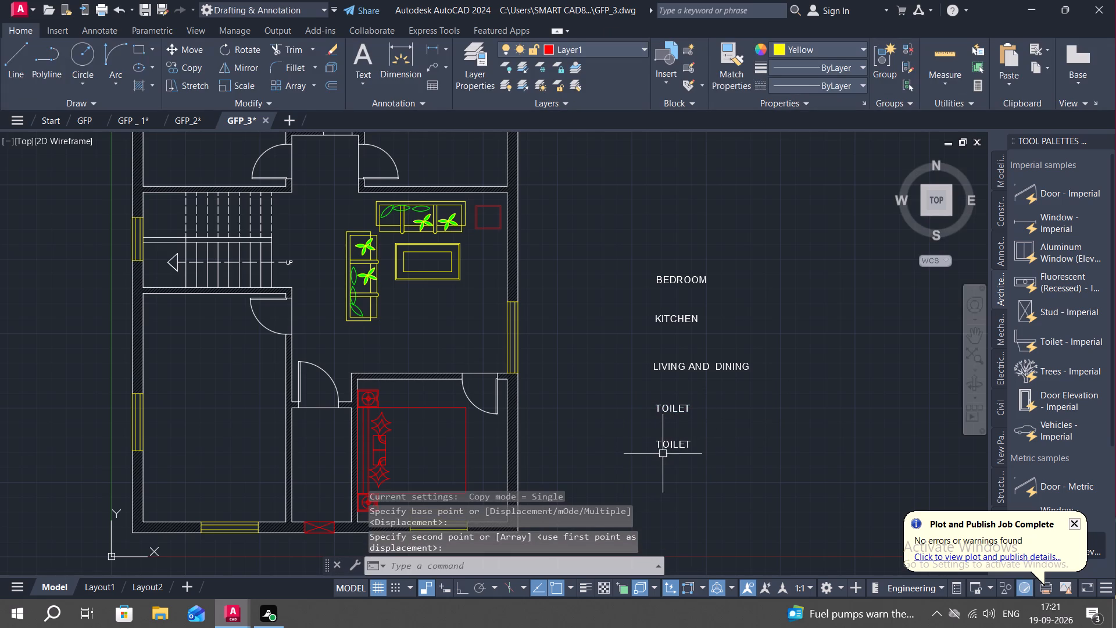
Replace the text of the lower TOILET label with HALL.
{"action": "middle_click_drag", "start_coordinate": [662, 446], "coordinate": [668, 390]}
{"action": "double_click", "coordinate": [681, 391]}
{"action": "left_click", "coordinate": [703, 394]}
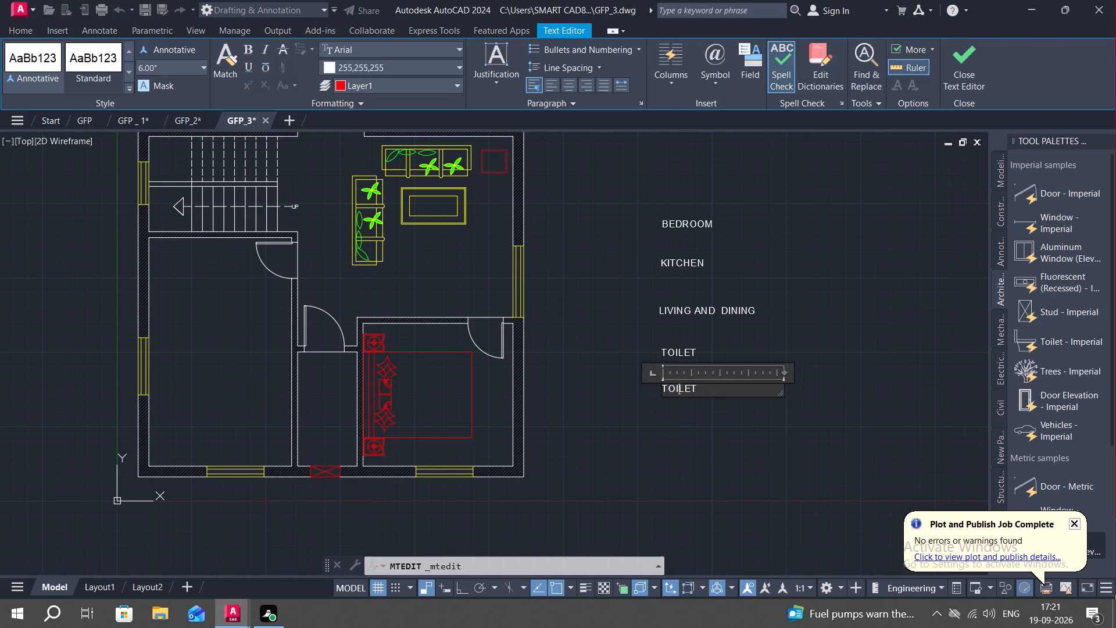
{"action": "key", "text": "BackSpace"}
{"action": "key", "text": "BackSpace"}
{"action": "key", "text": "BackSpace"}
{"action": "key", "text": "BackSpace"}
{"action": "key", "text": "BackSpace"}
{"action": "key", "text": "BackSpace"}
{"action": "type", "text": "HALL"}
{"action": "key", "text": "Return"}
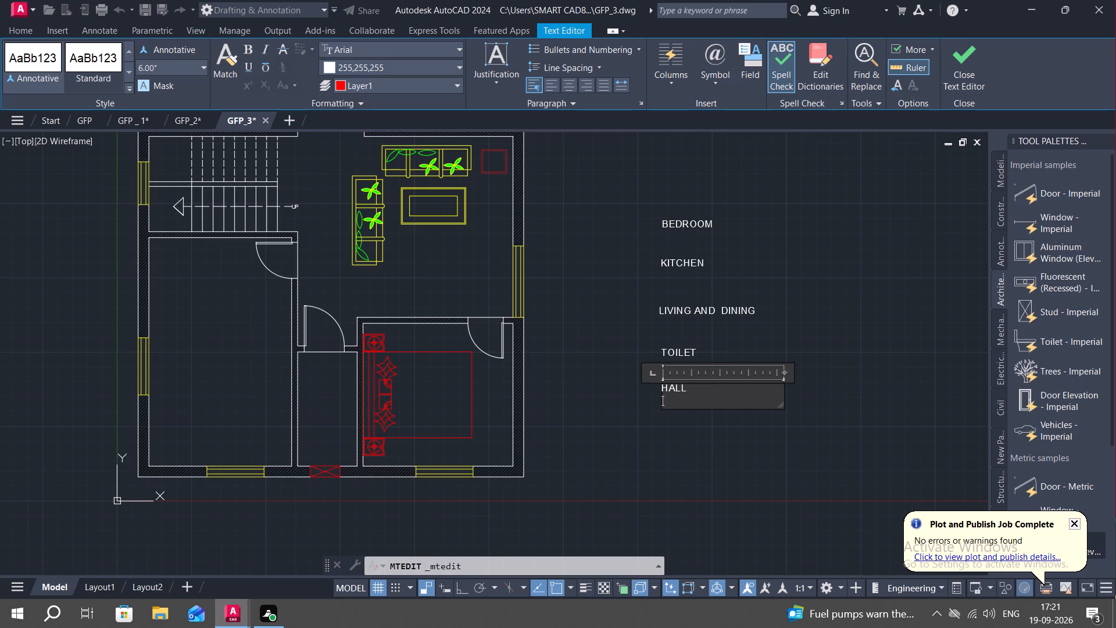
{"action": "left_click", "coordinate": [650, 424]}
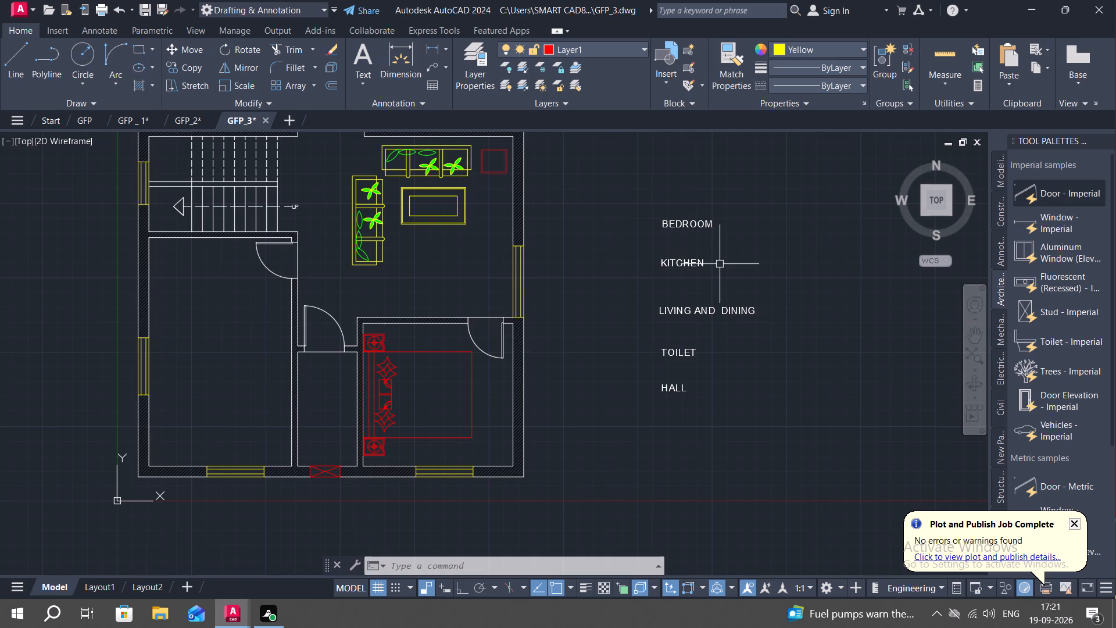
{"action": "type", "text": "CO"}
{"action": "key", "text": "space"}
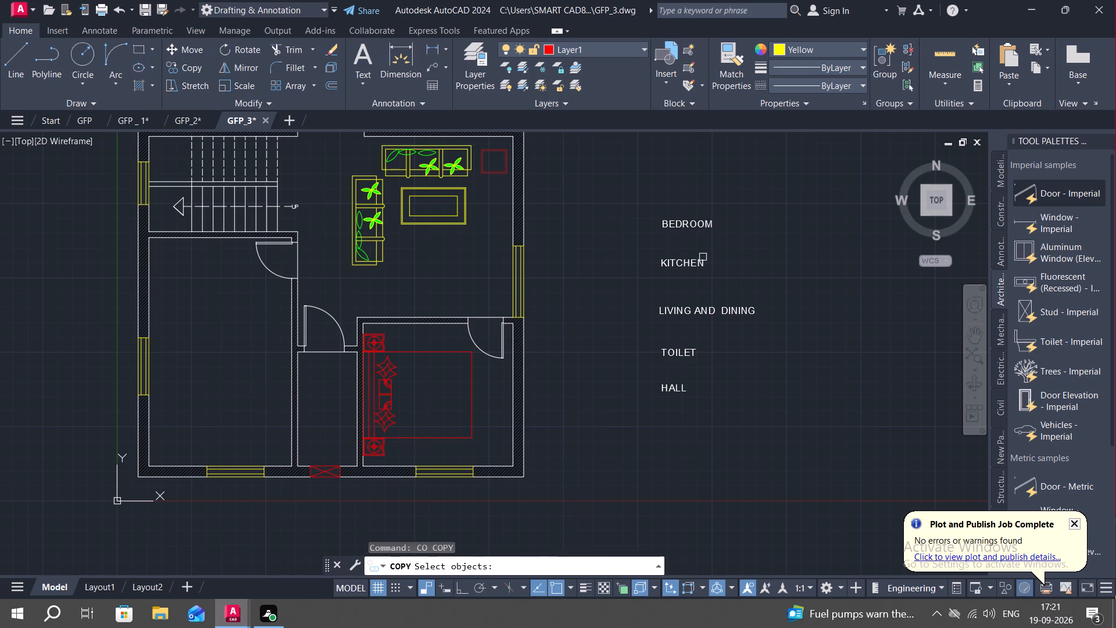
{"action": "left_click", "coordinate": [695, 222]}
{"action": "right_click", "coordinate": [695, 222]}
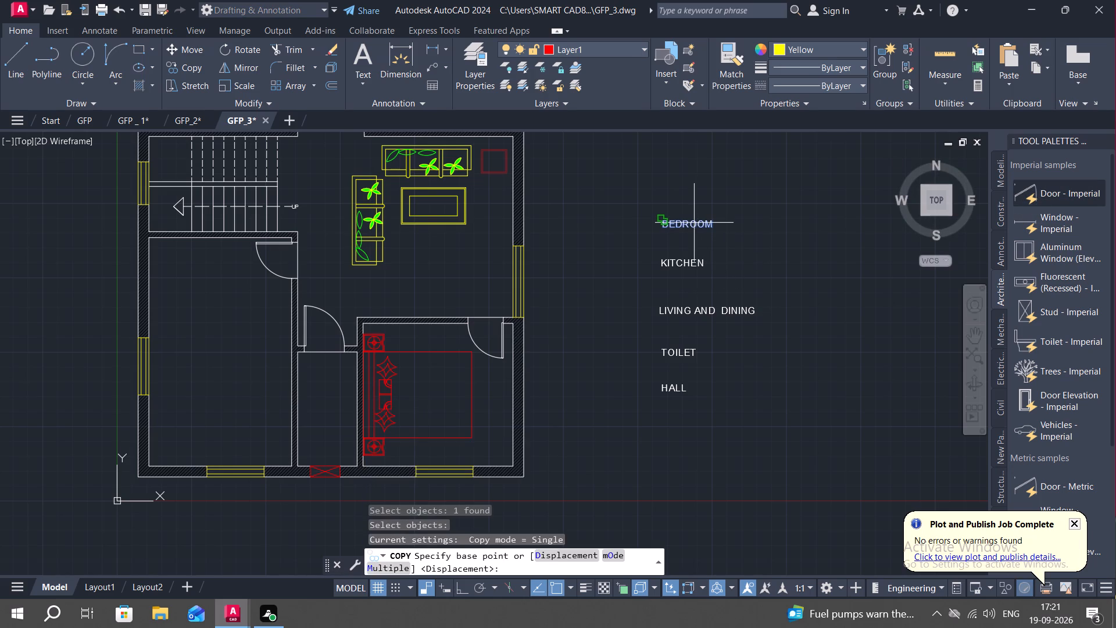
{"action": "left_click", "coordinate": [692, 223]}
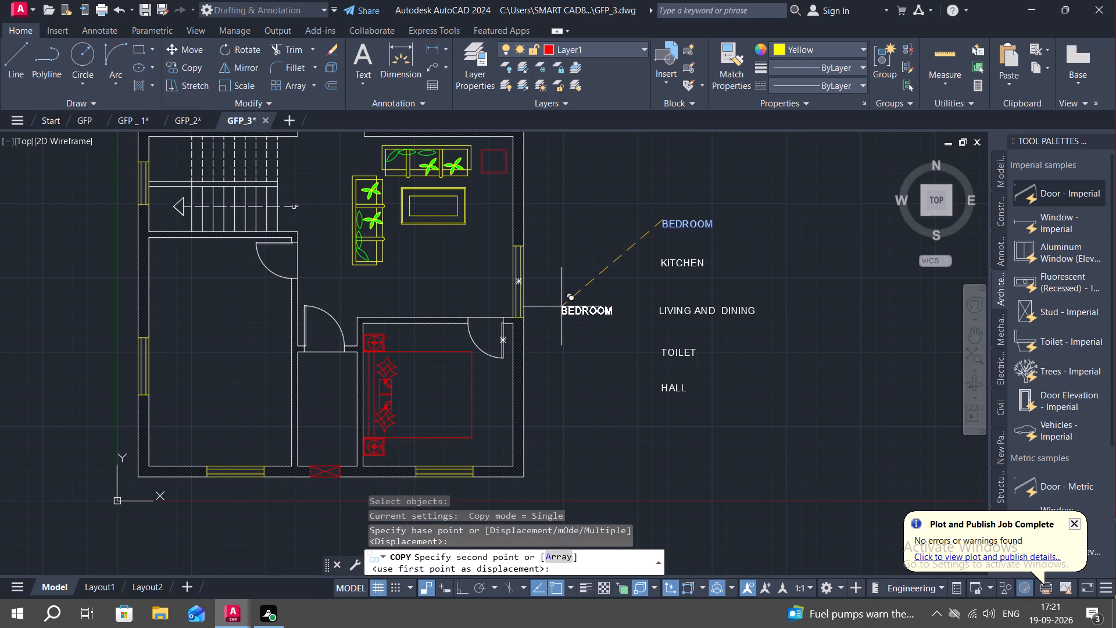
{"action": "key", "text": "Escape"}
Copy the BEDROOM label from beside the plan onto the foot of the bed in the plan's upper-left bedroom.
{"action": "scroll", "coordinate": [689, 233], "scroll_direction": "up", "scroll_amount": 1}
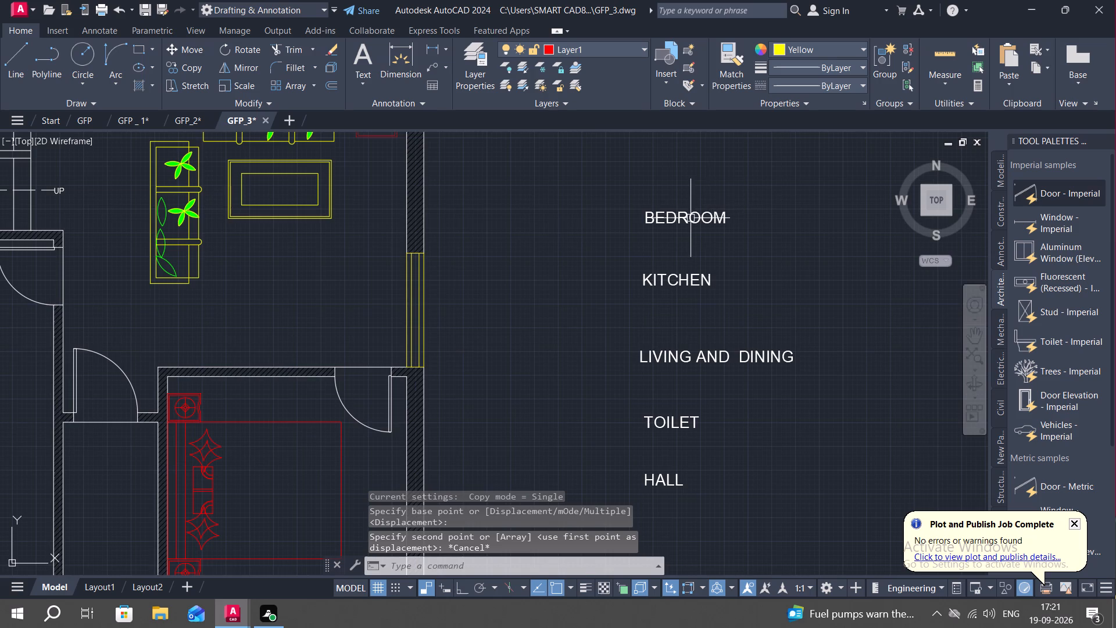
{"action": "scroll", "coordinate": [691, 218], "scroll_direction": "up", "scroll_amount": 3}
{"action": "key", "text": "space"}
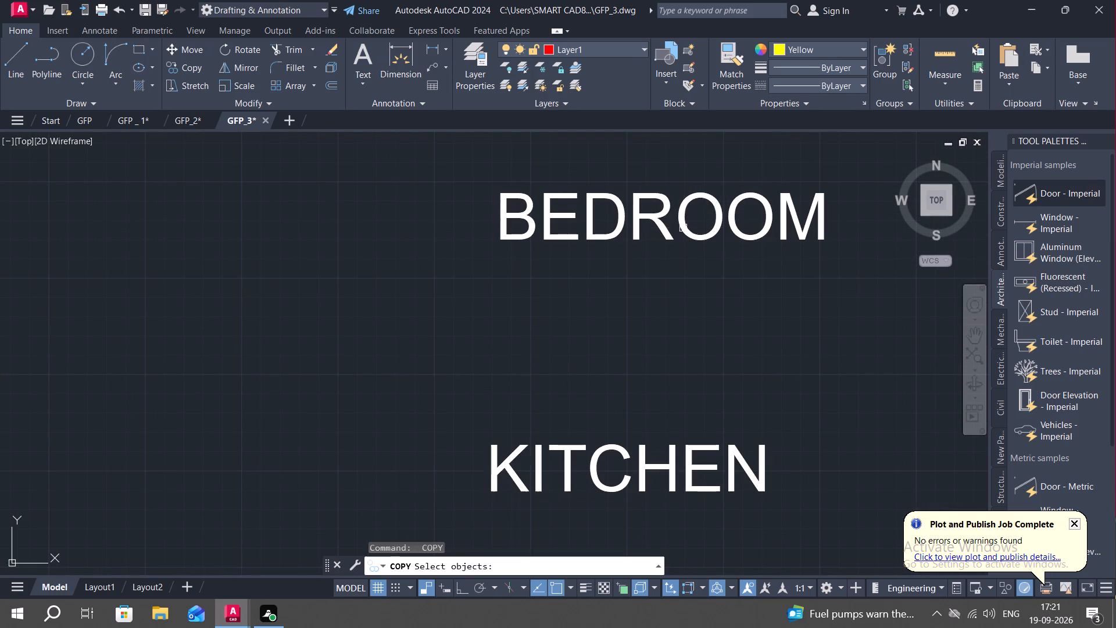
{"action": "left_click", "coordinate": [683, 228]}
{"action": "right_click", "coordinate": [683, 227]}
{"action": "left_click", "coordinate": [682, 226]}
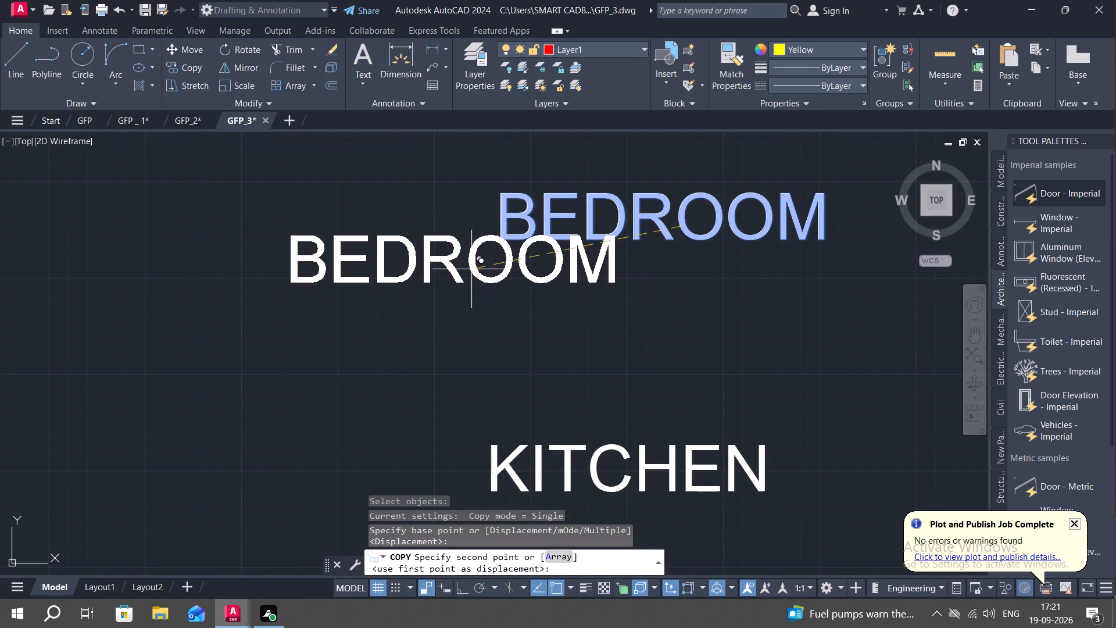
{"action": "scroll", "coordinate": [422, 331], "scroll_direction": "down", "scroll_amount": 2}
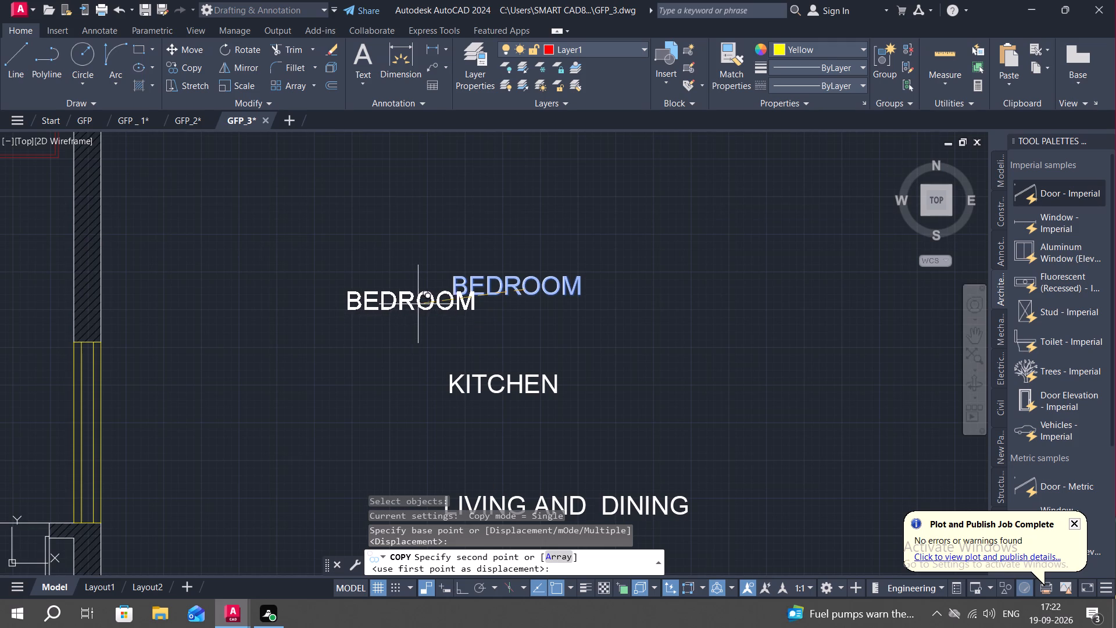
{"action": "scroll", "coordinate": [420, 304], "scroll_direction": "down", "scroll_amount": 1}
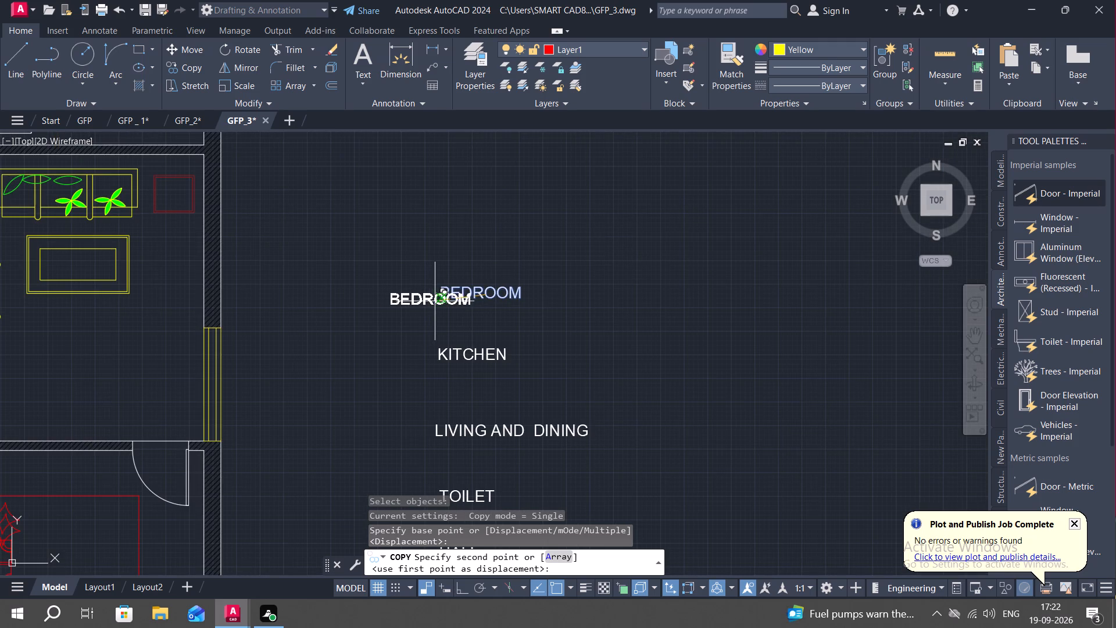
{"action": "middle_click_drag", "start_coordinate": [460, 302], "coordinate": [617, 280]}
{"action": "middle_click_drag", "start_coordinate": [376, 299], "coordinate": [729, 273]}
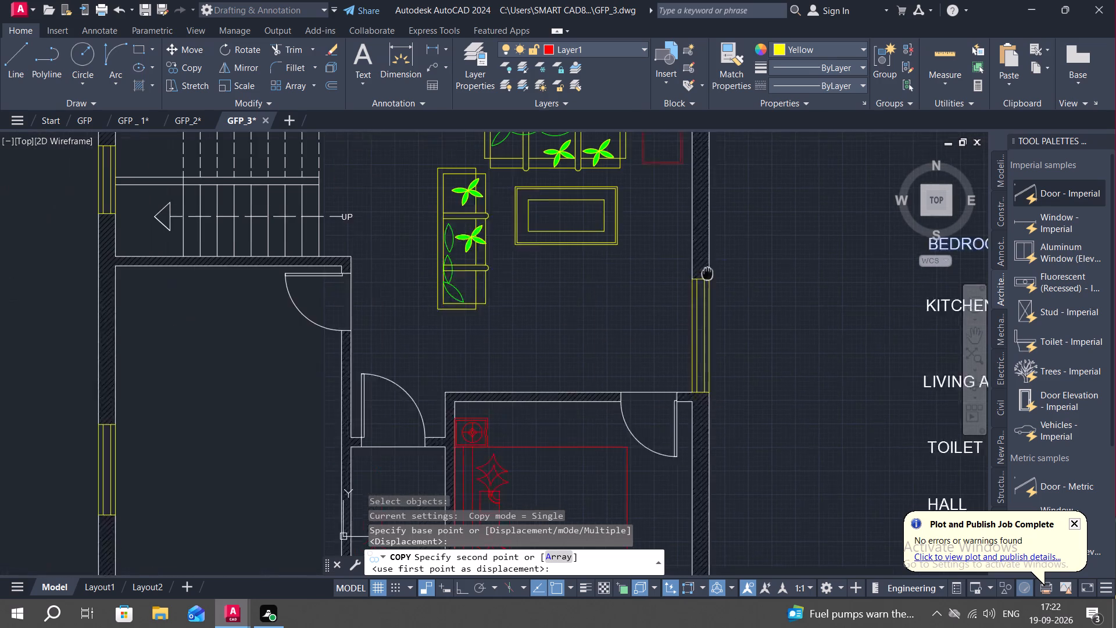
{"action": "middle_click_drag", "start_coordinate": [729, 273], "coordinate": [732, 274]}
{"action": "scroll", "coordinate": [609, 303], "scroll_direction": "down", "scroll_amount": 1}
{"action": "middle_click_drag", "start_coordinate": [389, 184], "coordinate": [384, 301]}
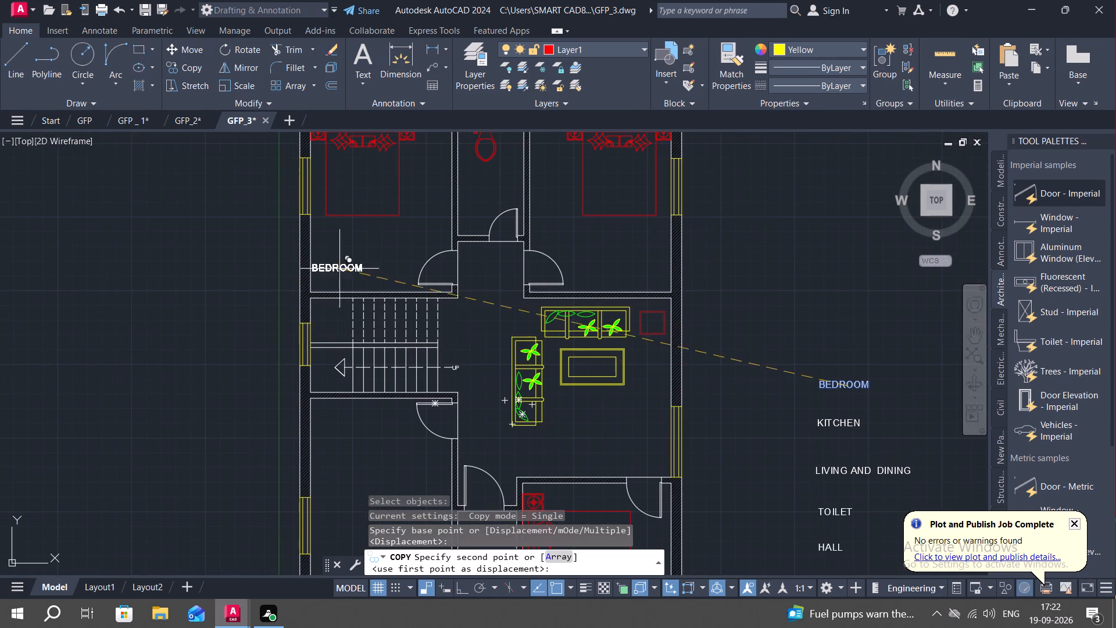
{"action": "scroll", "coordinate": [356, 219], "scroll_direction": "up", "scroll_amount": 2}
{"action": "left_click", "coordinate": [378, 196]}
Copy the upper-left bedroom's label horizontally, with Ortho on, onto the foot of the bed in the upper-right bedroom.
{"action": "key", "text": "space"}
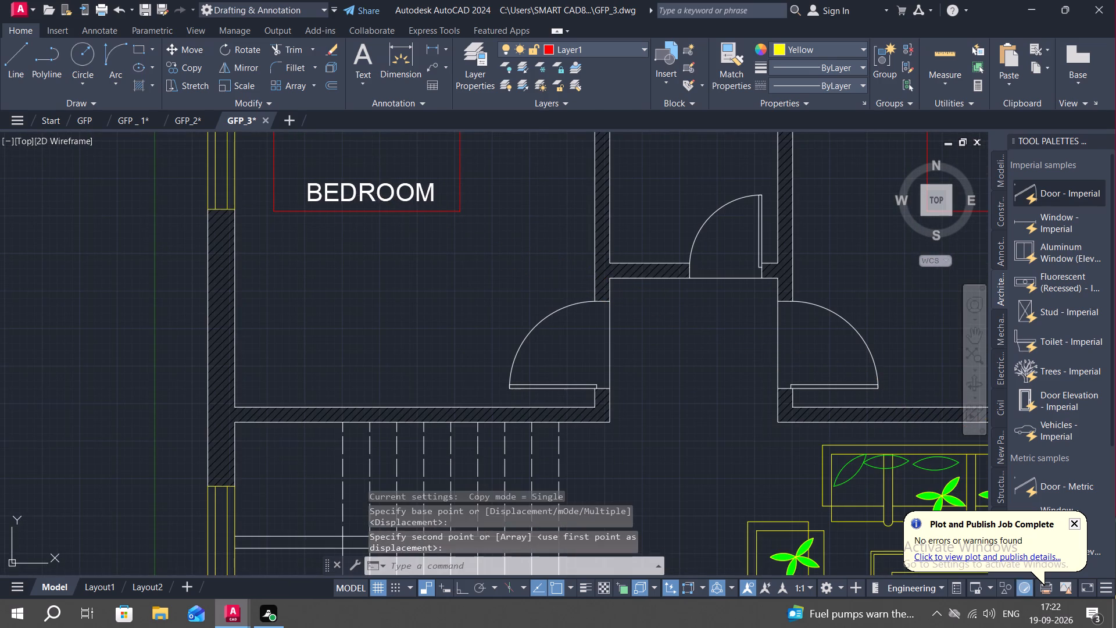
{"action": "left_click", "coordinate": [365, 196]}
{"action": "right_click", "coordinate": [365, 196]}
{"action": "left_click", "coordinate": [365, 196]}
{"action": "middle_click_drag", "start_coordinate": [532, 212], "coordinate": [447, 221]}
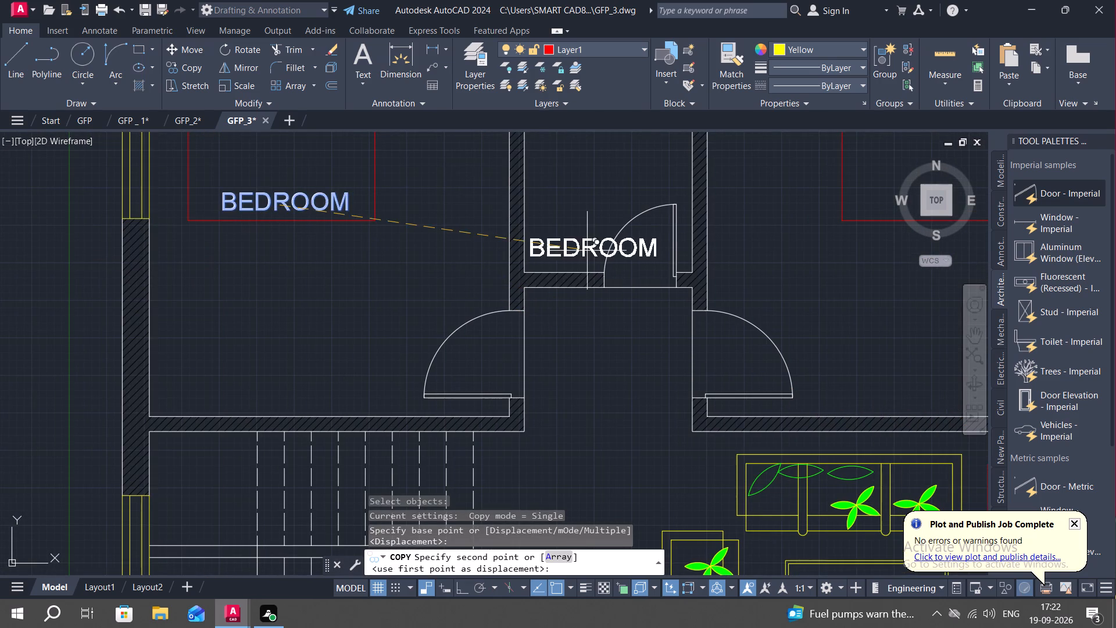
{"action": "key", "text": "F8"}
{"action": "middle_click_drag", "start_coordinate": [781, 230], "coordinate": [567, 230]}
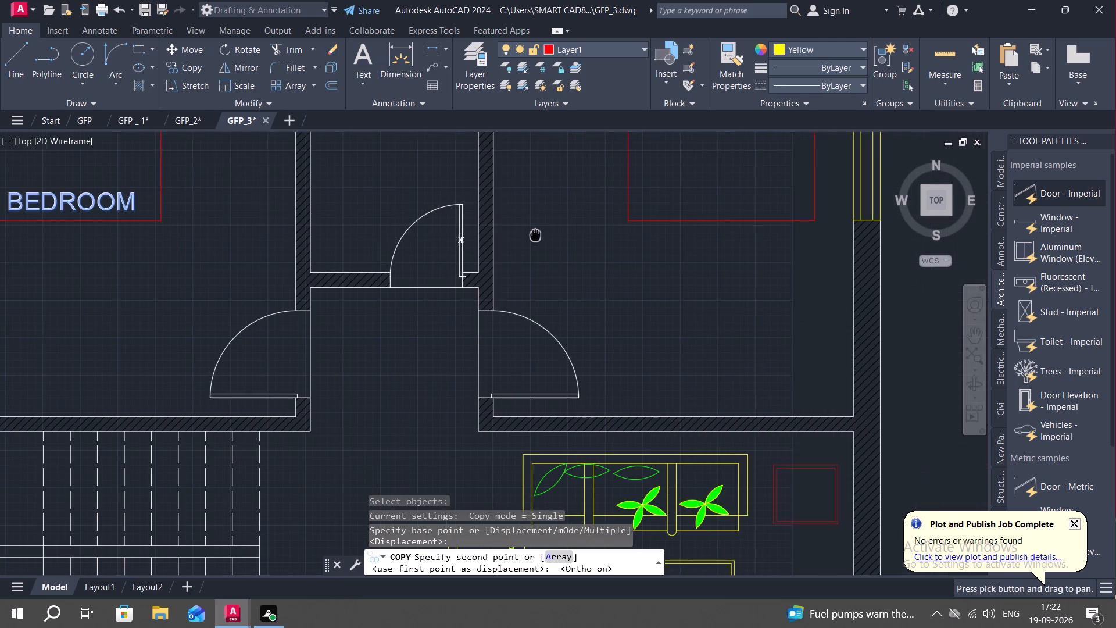
{"action": "left_click", "coordinate": [706, 208]}
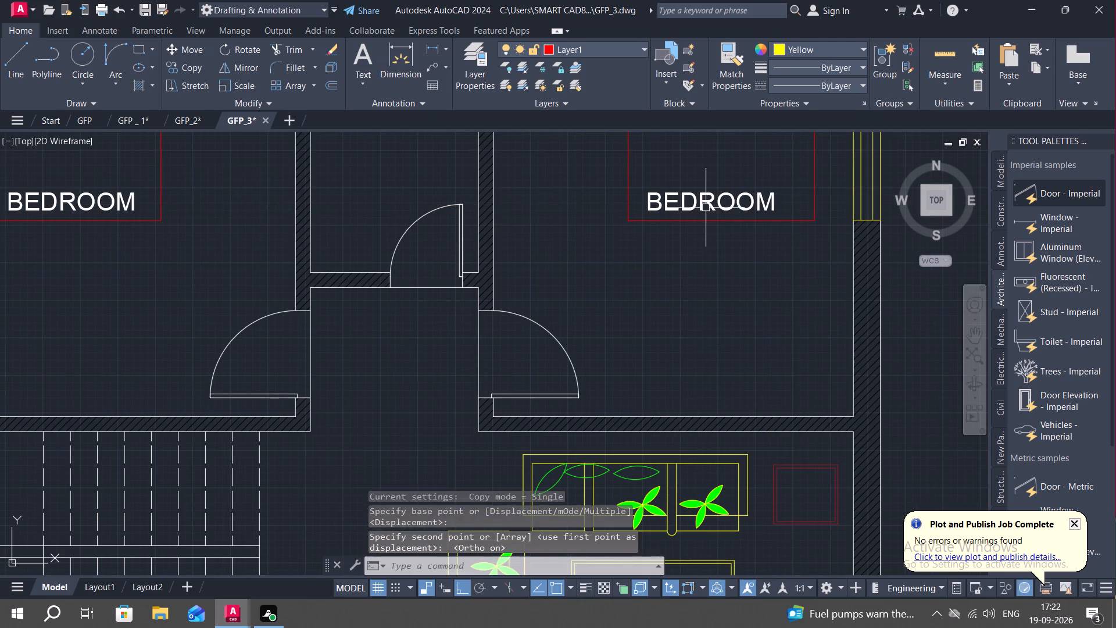
Copy the upper-right bedroom's label onto the bed in the lower-right bedroom, with Ortho off for free placement.
{"action": "key", "text": "space"}
{"action": "left_click", "coordinate": [706, 204]}
{"action": "right_click", "coordinate": [706, 204]}
{"action": "left_click", "coordinate": [704, 202]}
{"action": "middle_click_drag", "start_coordinate": [678, 299], "coordinate": [691, 170]}
{"action": "scroll", "coordinate": [686, 294], "scroll_direction": "down", "scroll_amount": 3}
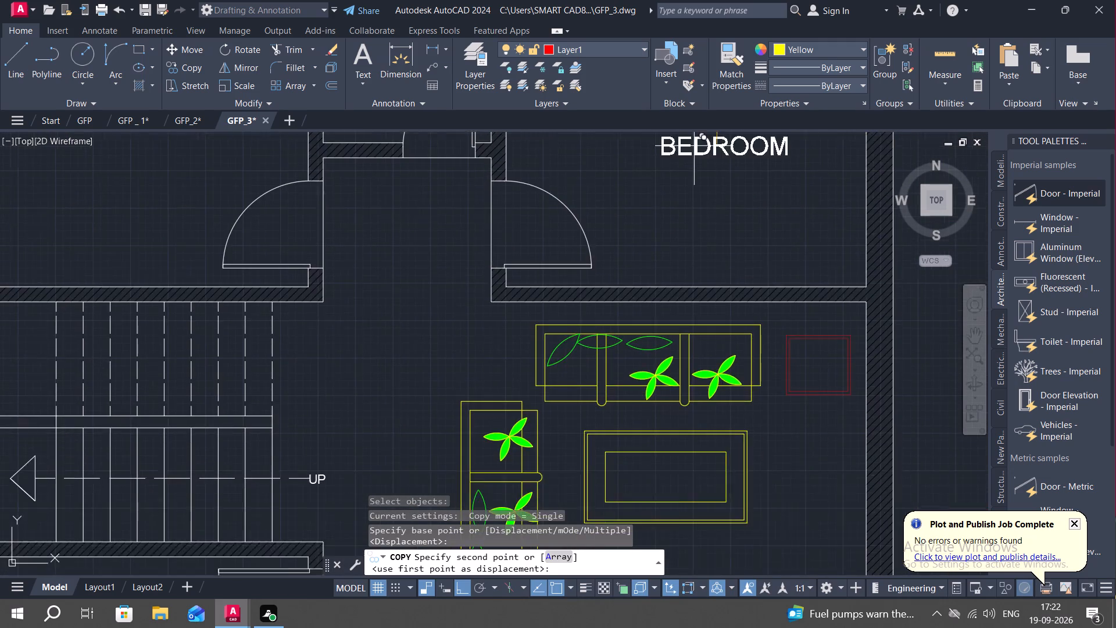
{"action": "middle_click_drag", "start_coordinate": [677, 327], "coordinate": [677, 191]}
{"action": "scroll", "coordinate": [641, 422], "scroll_direction": "up", "scroll_amount": 2}
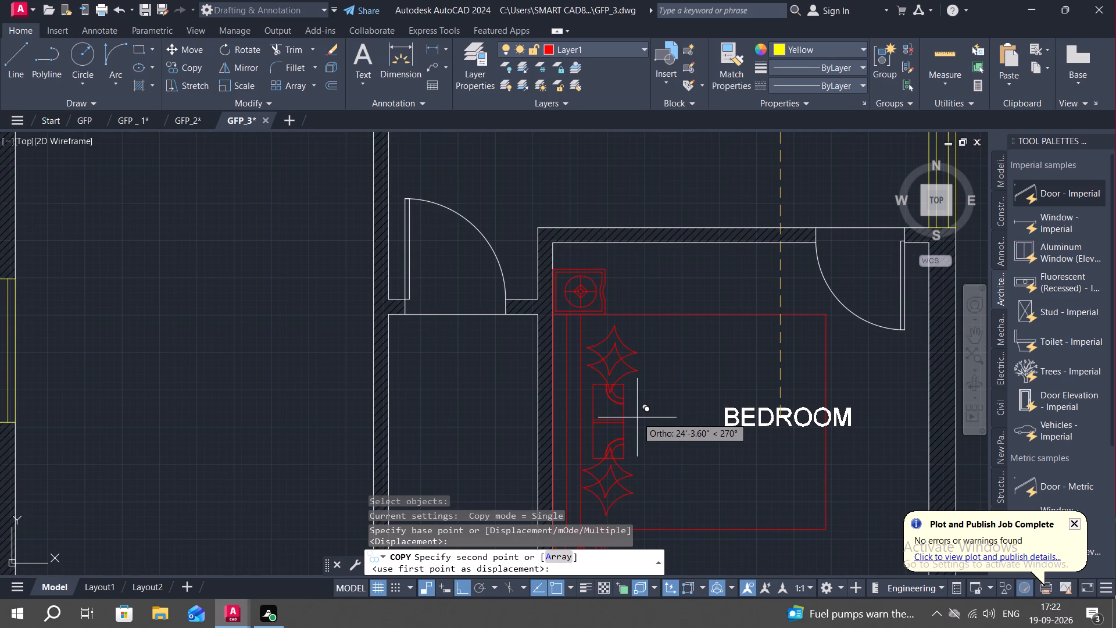
{"action": "key", "text": "F8"}
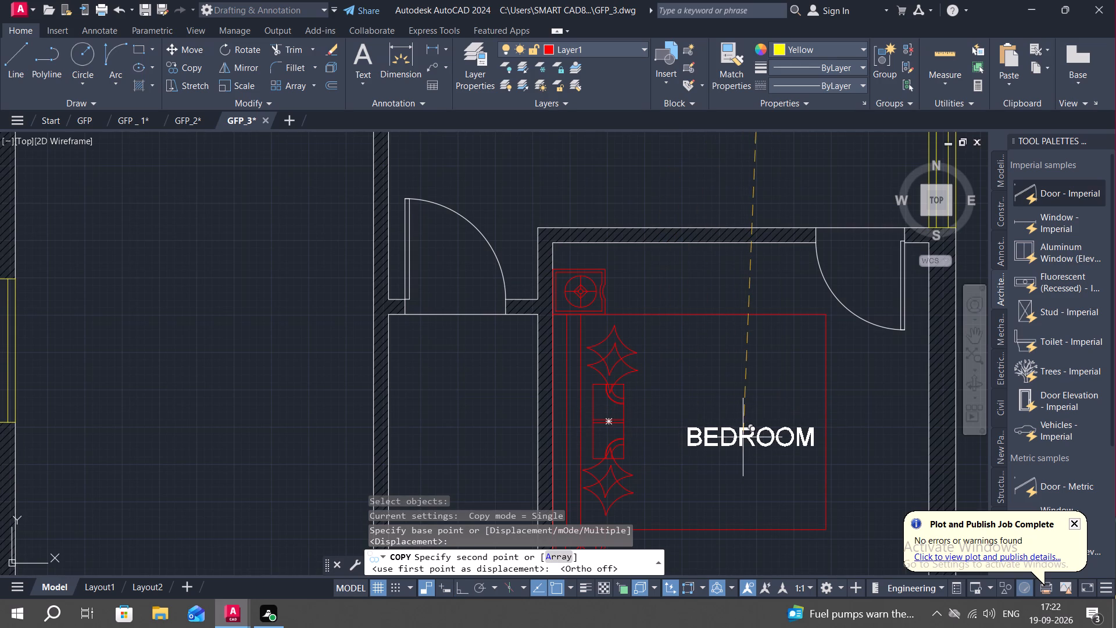
{"action": "left_click", "coordinate": [745, 437]}
Copy the TOILET label from beside the plan into the toilet room, just below the WC.
{"action": "scroll", "coordinate": [722, 409], "scroll_direction": "down", "scroll_amount": 4}
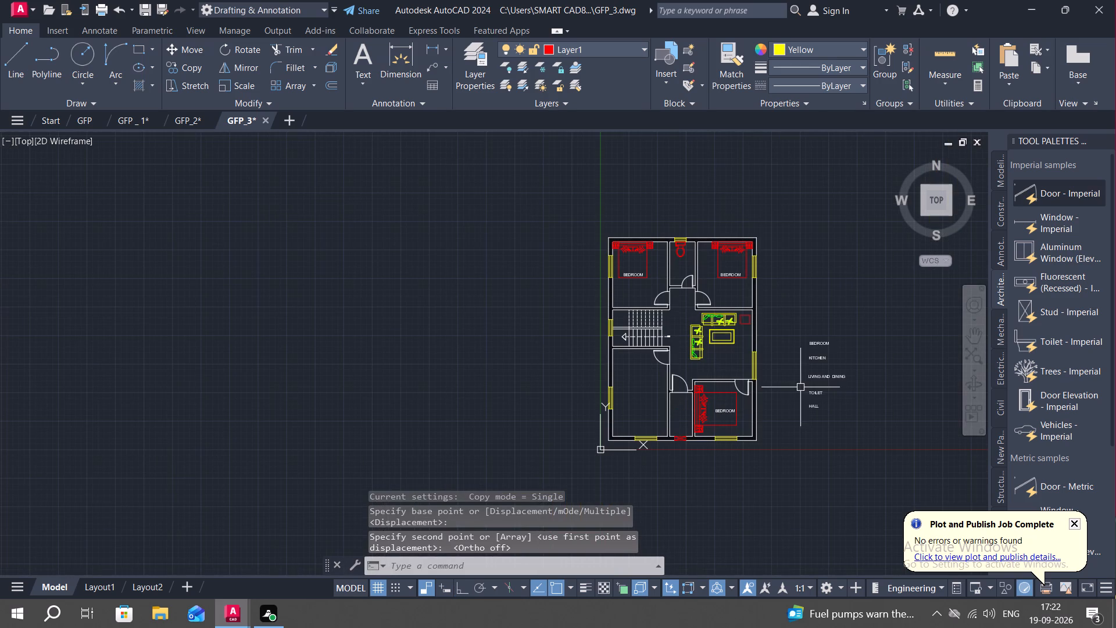
{"action": "key", "text": "space"}
{"action": "left_click", "coordinate": [818, 393]}
{"action": "right_click", "coordinate": [818, 393]}
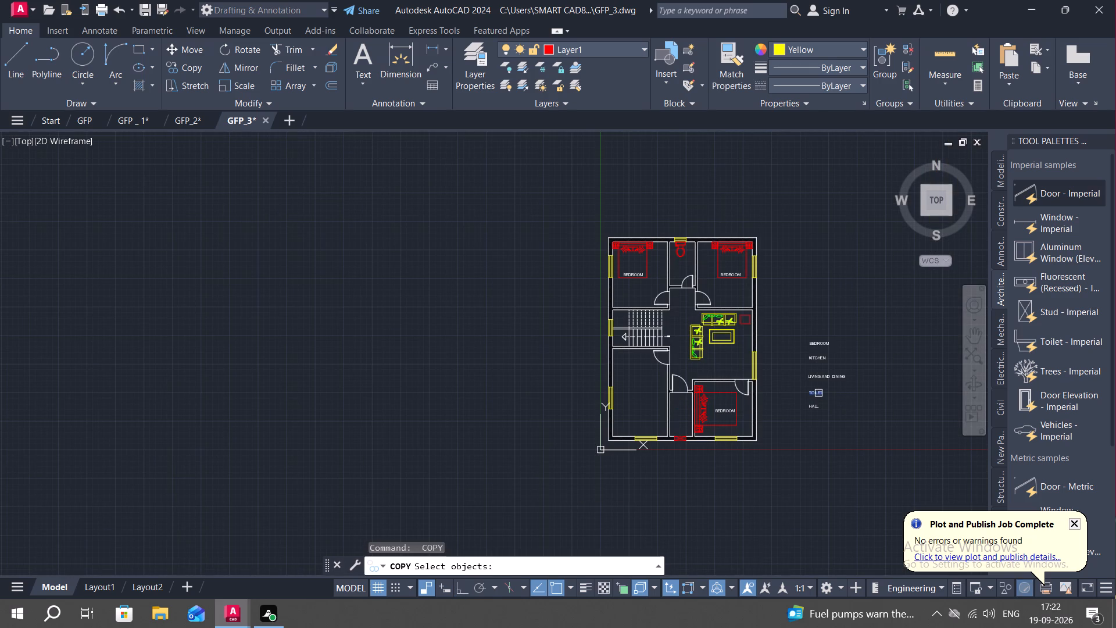
{"action": "left_click", "coordinate": [818, 393]}
{"action": "scroll", "coordinate": [663, 262], "scroll_direction": "up", "scroll_amount": 3}
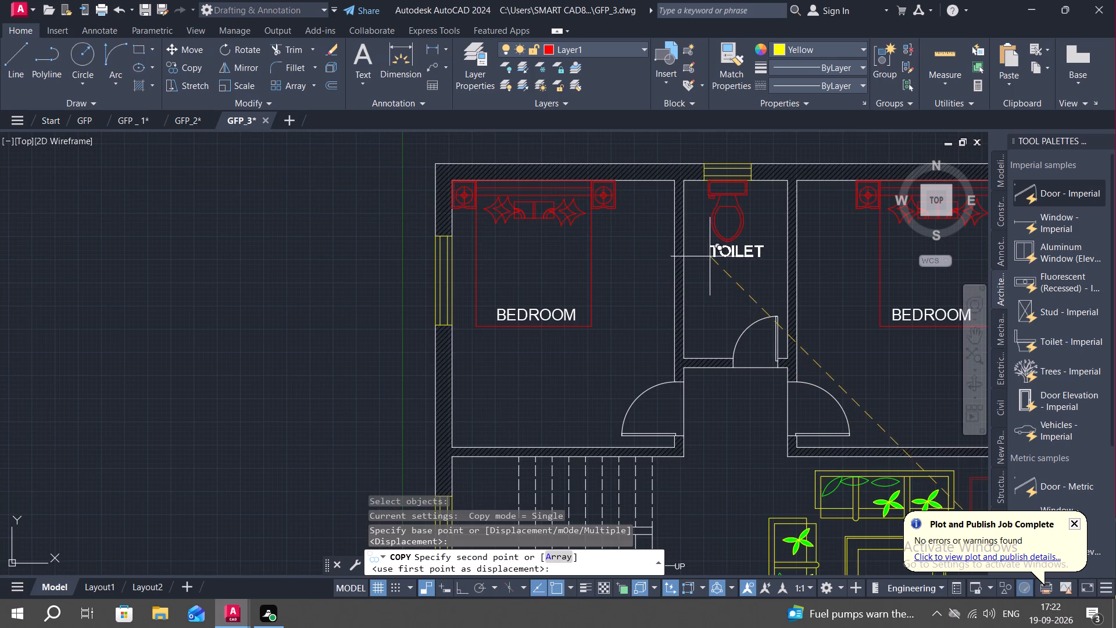
{"action": "left_click", "coordinate": [707, 254]}
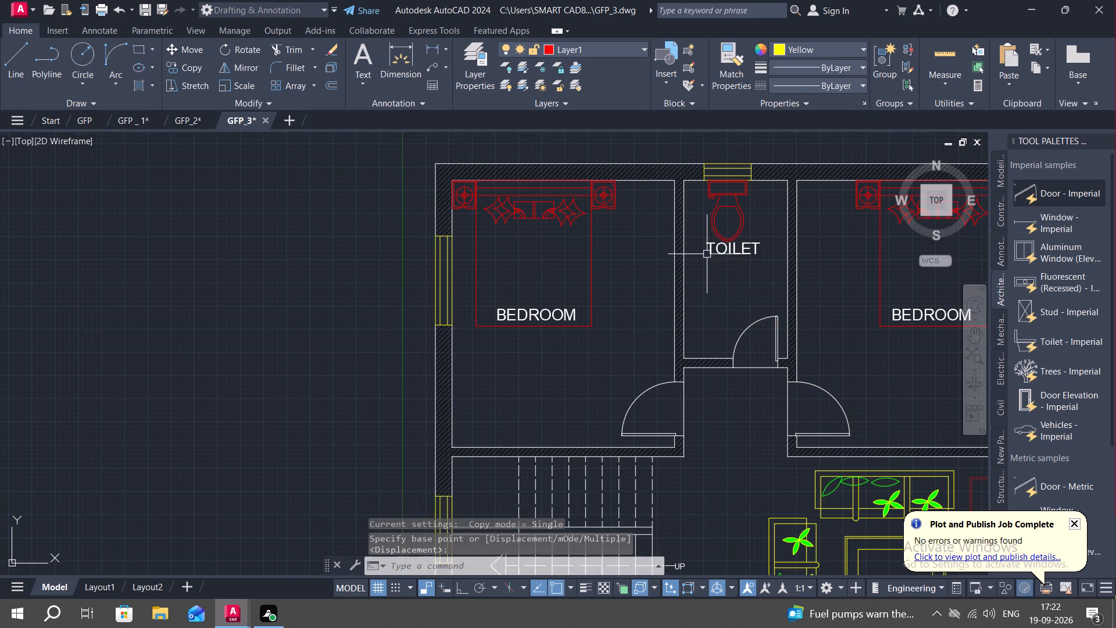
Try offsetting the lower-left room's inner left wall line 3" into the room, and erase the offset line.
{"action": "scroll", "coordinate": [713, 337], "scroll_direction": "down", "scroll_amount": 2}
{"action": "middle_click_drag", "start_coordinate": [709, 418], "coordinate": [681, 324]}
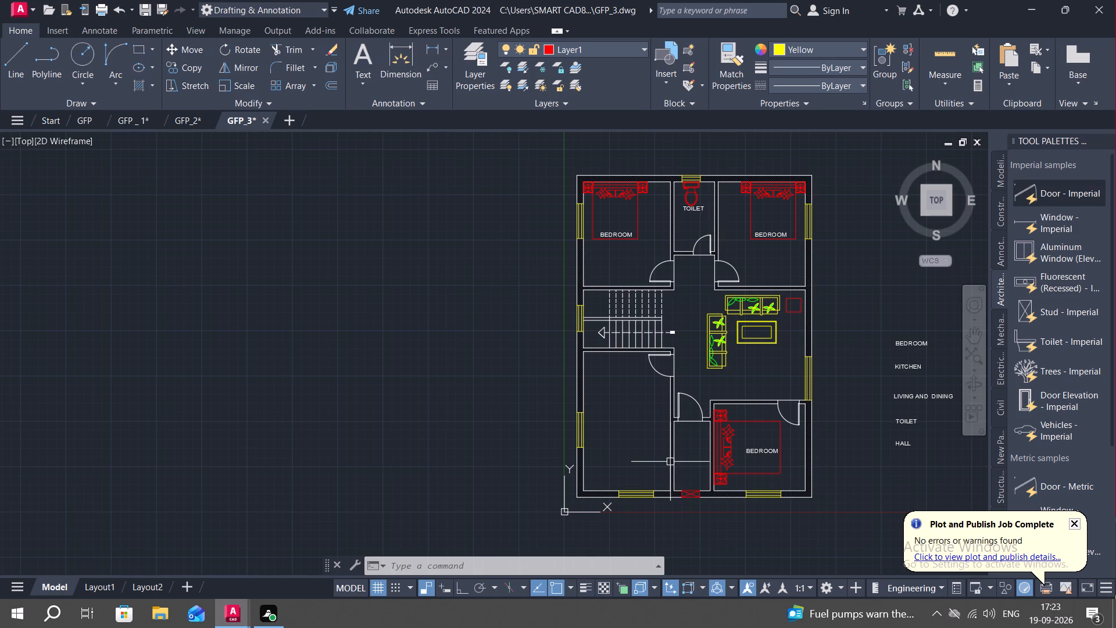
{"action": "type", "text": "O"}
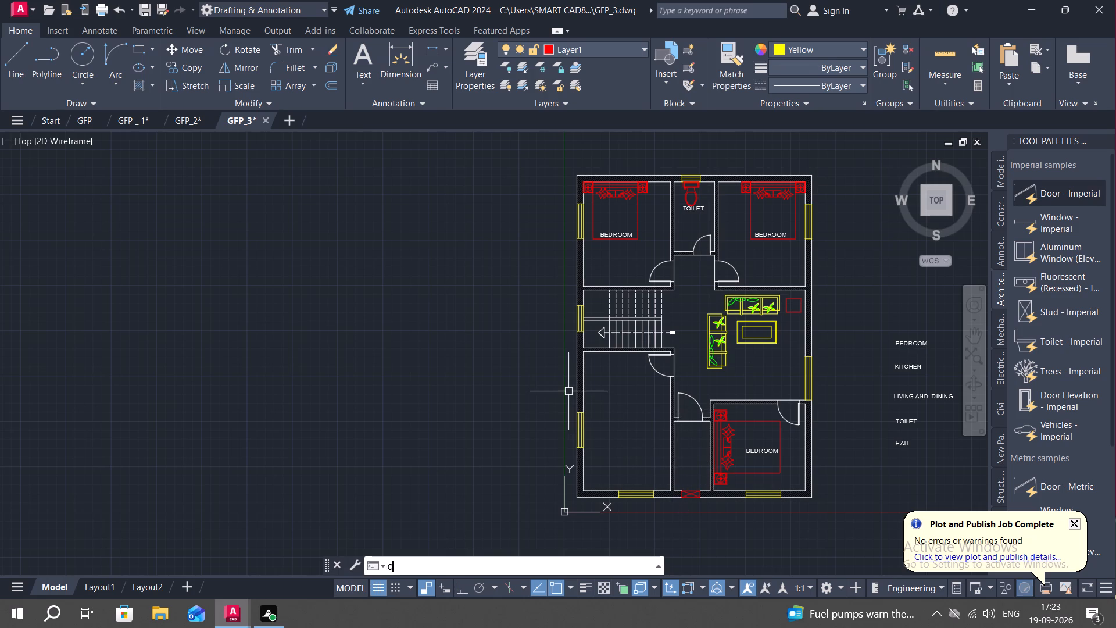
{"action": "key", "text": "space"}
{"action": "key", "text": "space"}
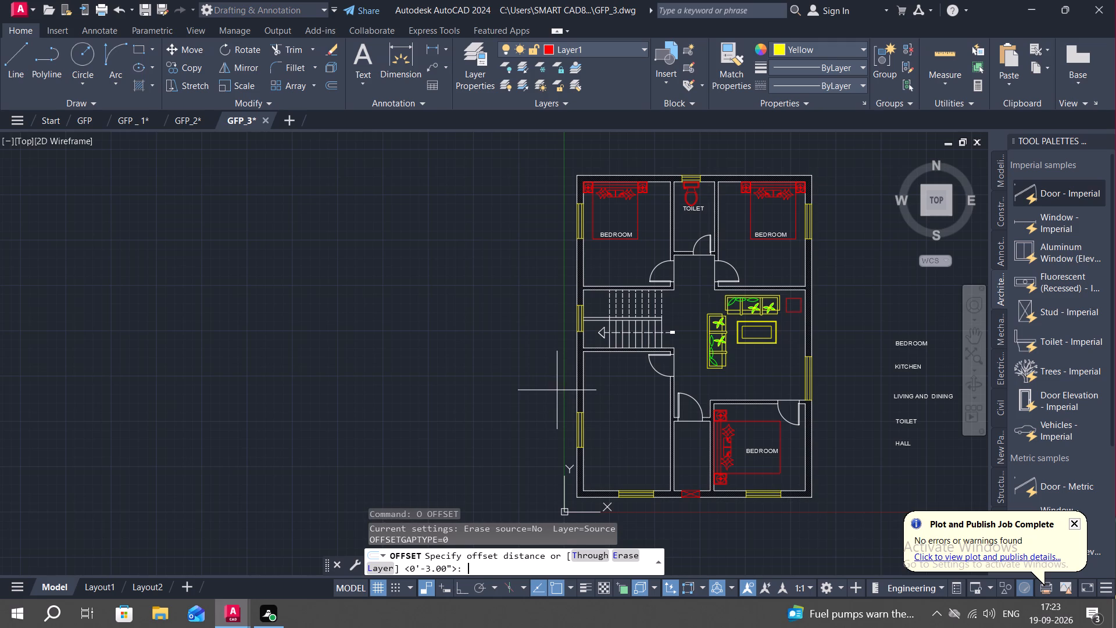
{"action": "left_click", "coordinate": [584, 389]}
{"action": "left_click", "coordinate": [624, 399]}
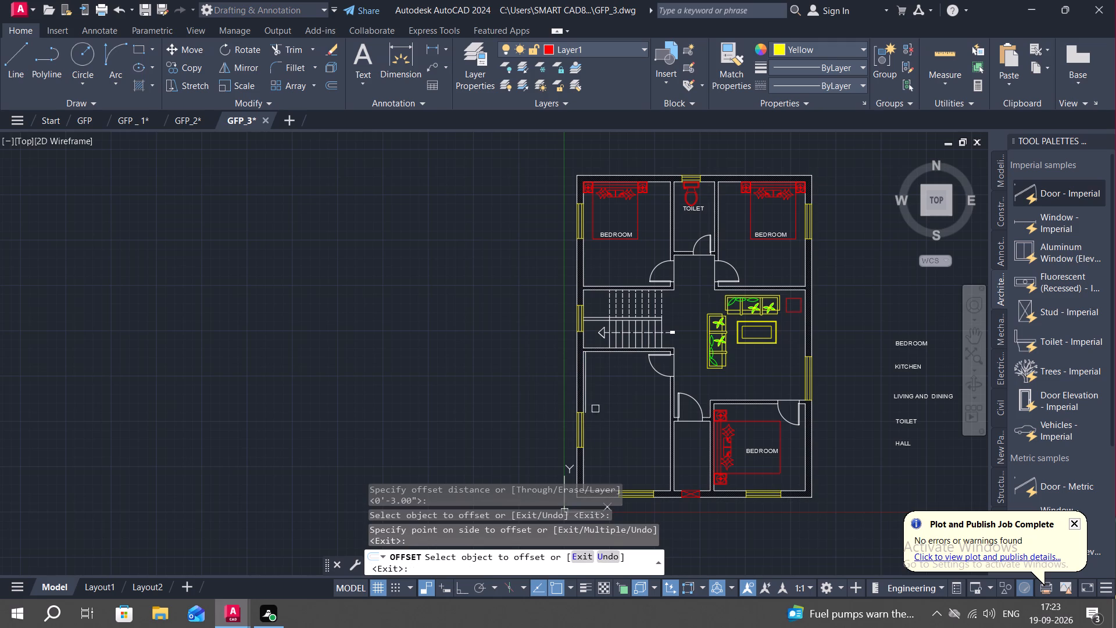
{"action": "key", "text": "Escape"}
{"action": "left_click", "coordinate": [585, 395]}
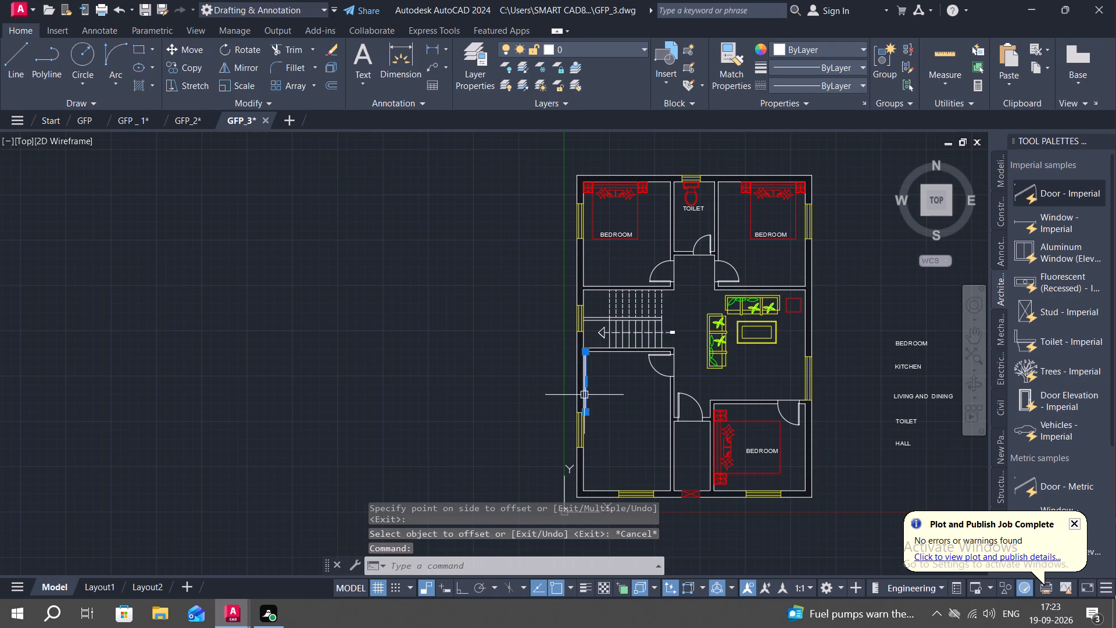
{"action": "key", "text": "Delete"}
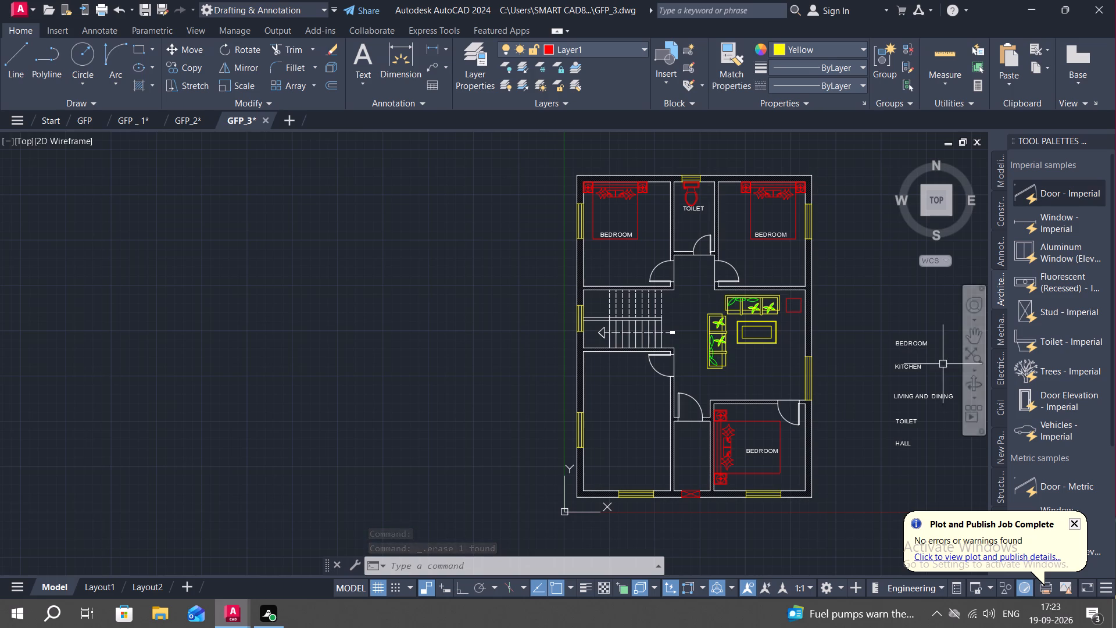
Change the LIVING AND DINING label beside the plan to read KITCHEN AND DINING.
{"action": "double_click", "coordinate": [920, 397]}
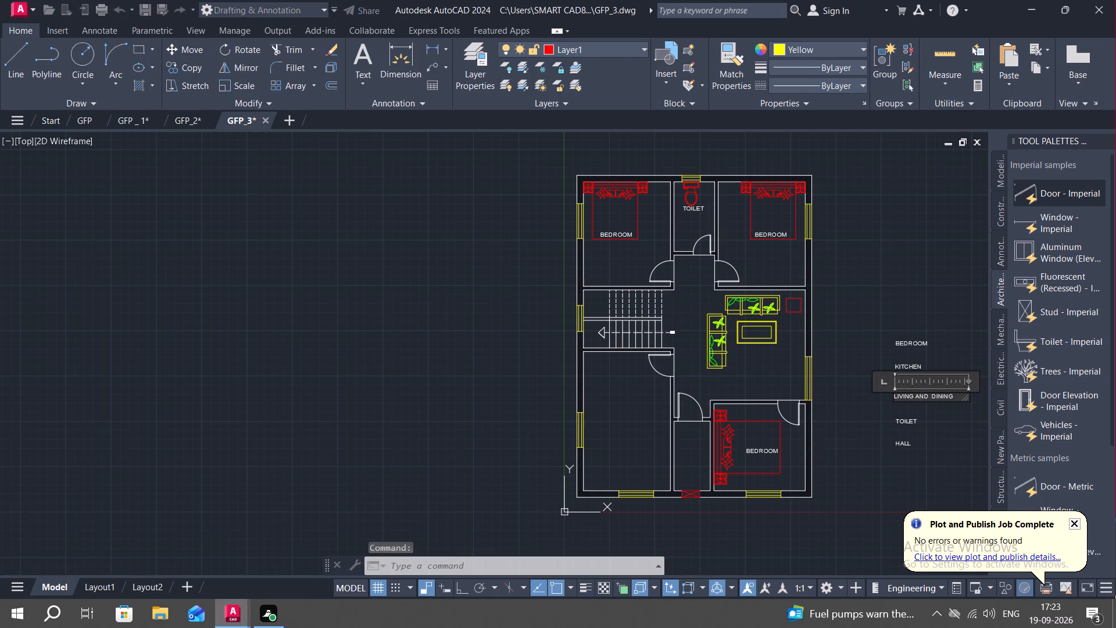
{"action": "scroll", "coordinate": [871, 395], "scroll_direction": "up", "scroll_amount": 3}
{"action": "middle_click_drag", "start_coordinate": [886, 383], "coordinate": [530, 348]}
{"action": "left_click", "coordinate": [680, 366]}
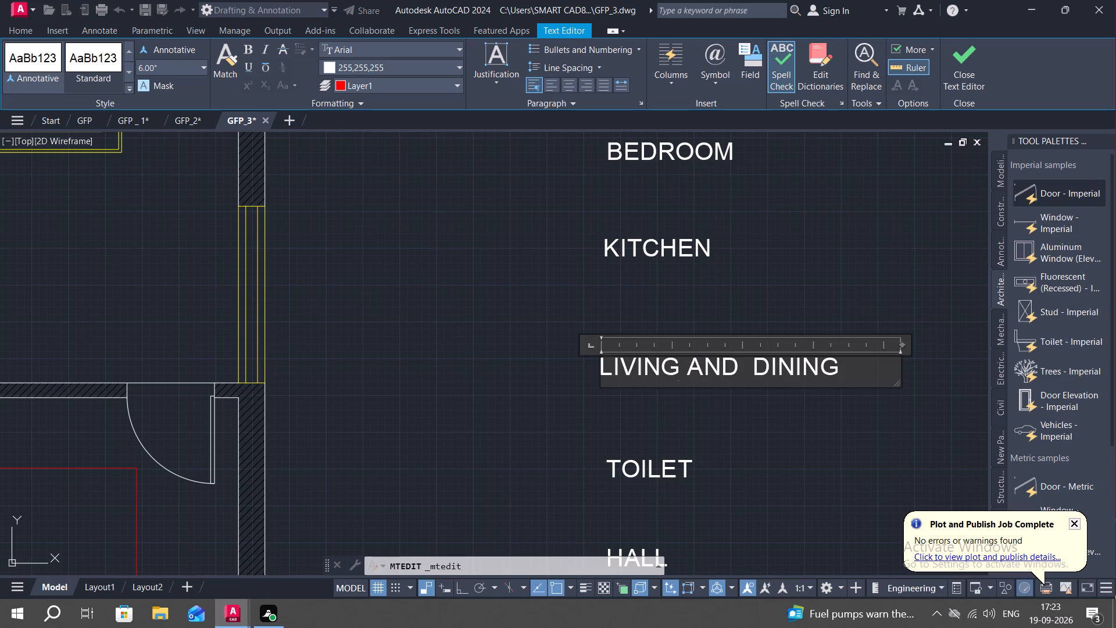
{"action": "key", "text": "BackSpace"}
{"action": "key", "text": "BackSpace"}
{"action": "key", "text": "BackSpace"}
{"action": "key", "text": "BackSpace"}
{"action": "key", "text": "BackSpace"}
{"action": "key", "text": "BackSpace"}
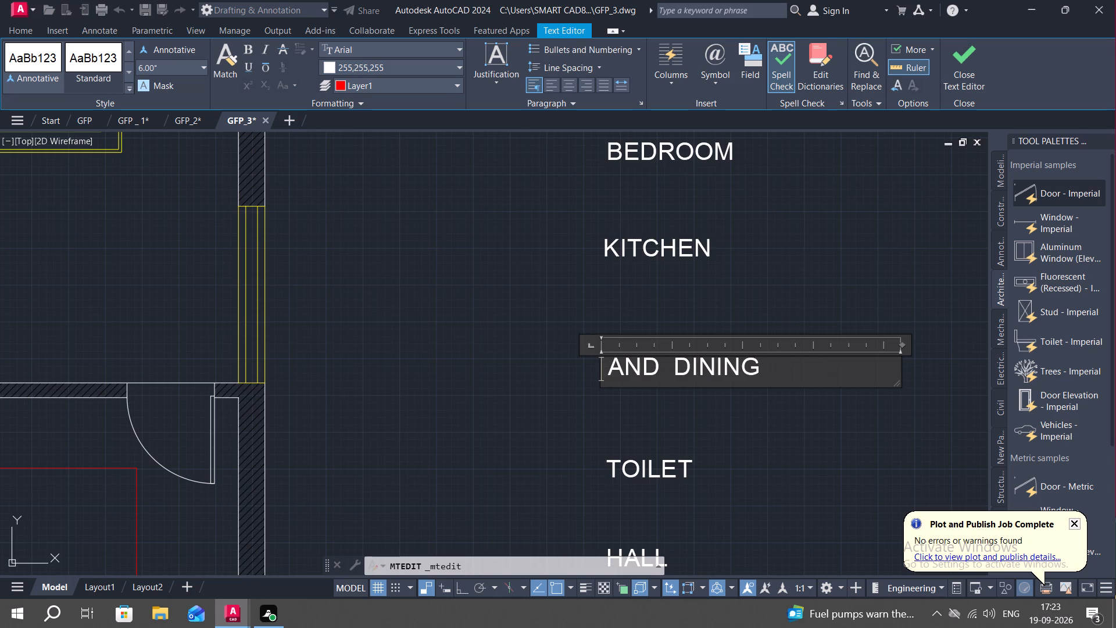
{"action": "key", "text": "l"}
{"action": "key", "text": "BackSpace"}
{"action": "type", "text": "KITCHR"}
{"action": "key", "text": "BackSpace"}
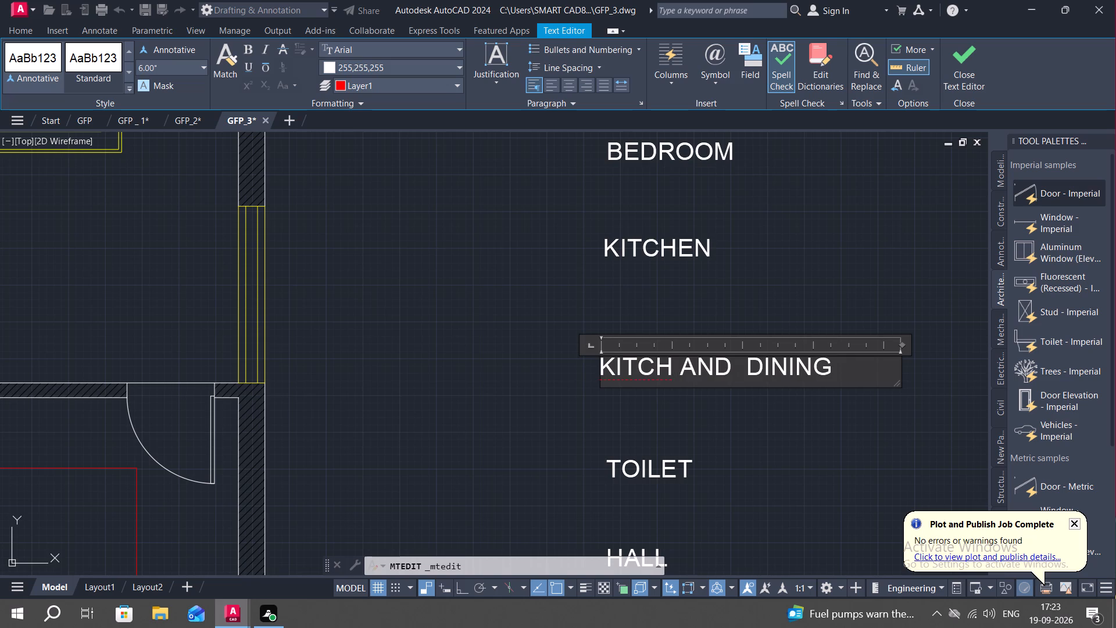
{"action": "type", "text": "EN"}
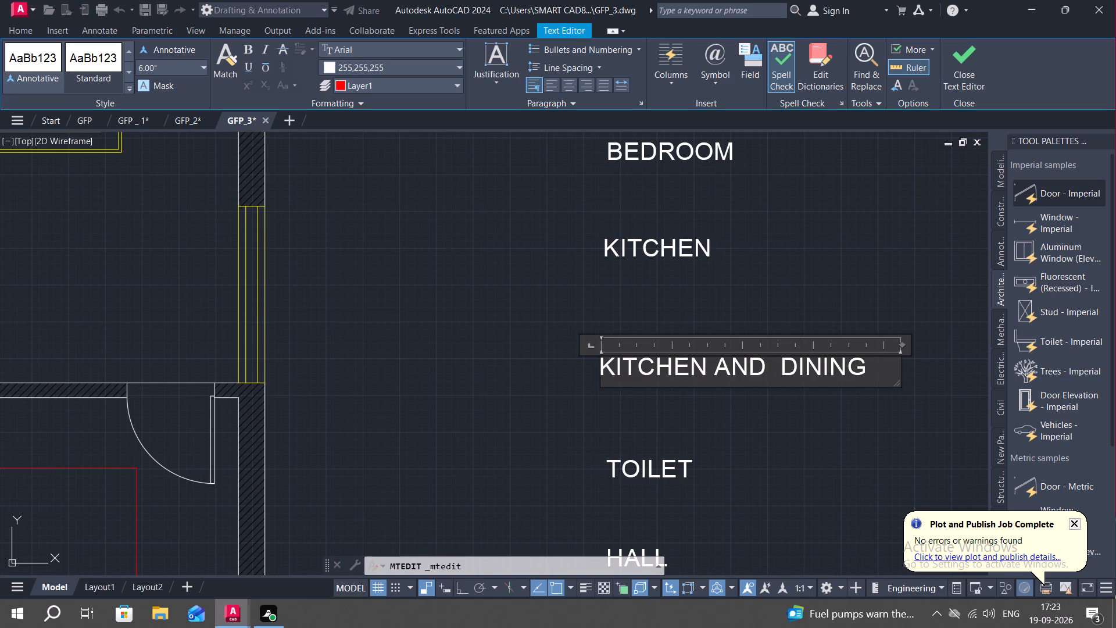
{"action": "left_click", "coordinate": [696, 401]}
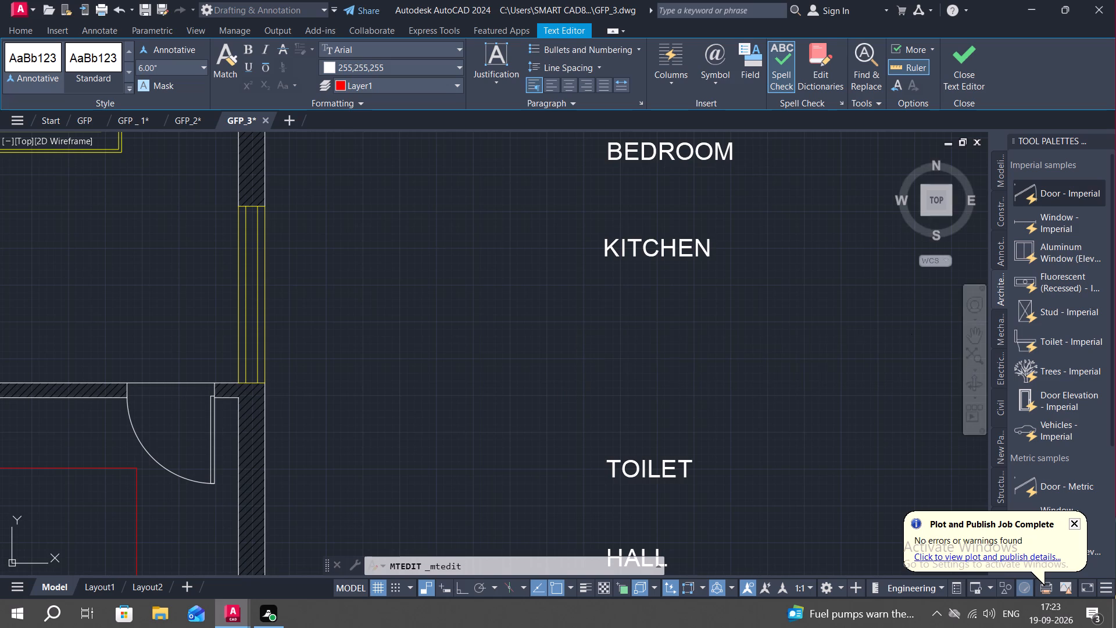
Narrow the KITCHEN AND DINING label's text box so that DINING wraps onto a second line.
{"action": "left_click", "coordinate": [682, 362]}
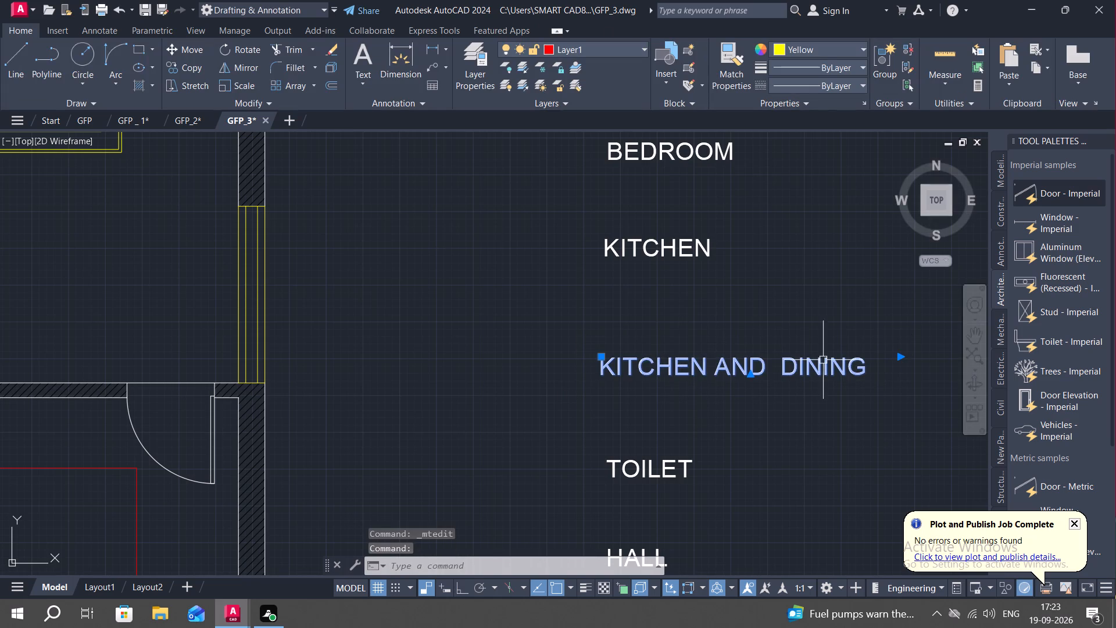
{"action": "left_click", "coordinate": [903, 358]}
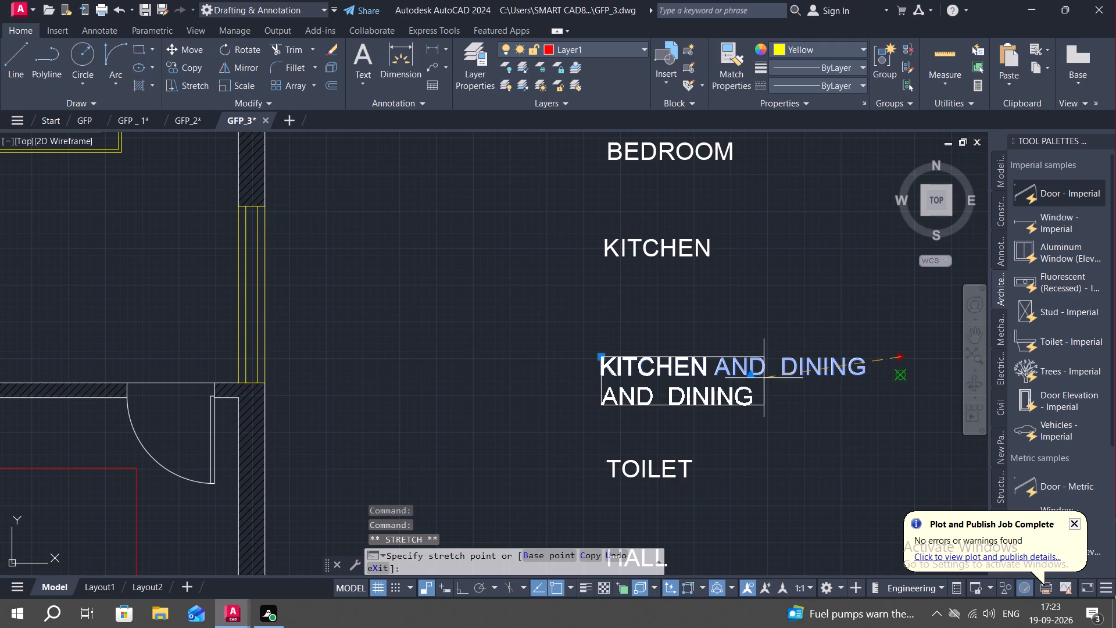
{"action": "left_click", "coordinate": [769, 383]}
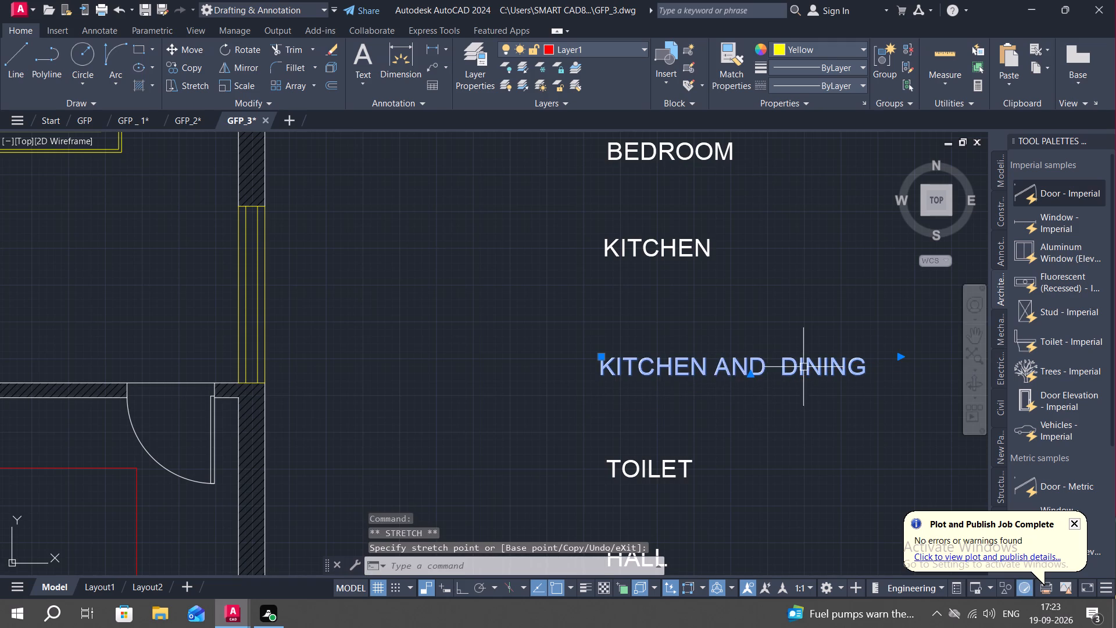
{"action": "left_click", "coordinate": [901, 359]}
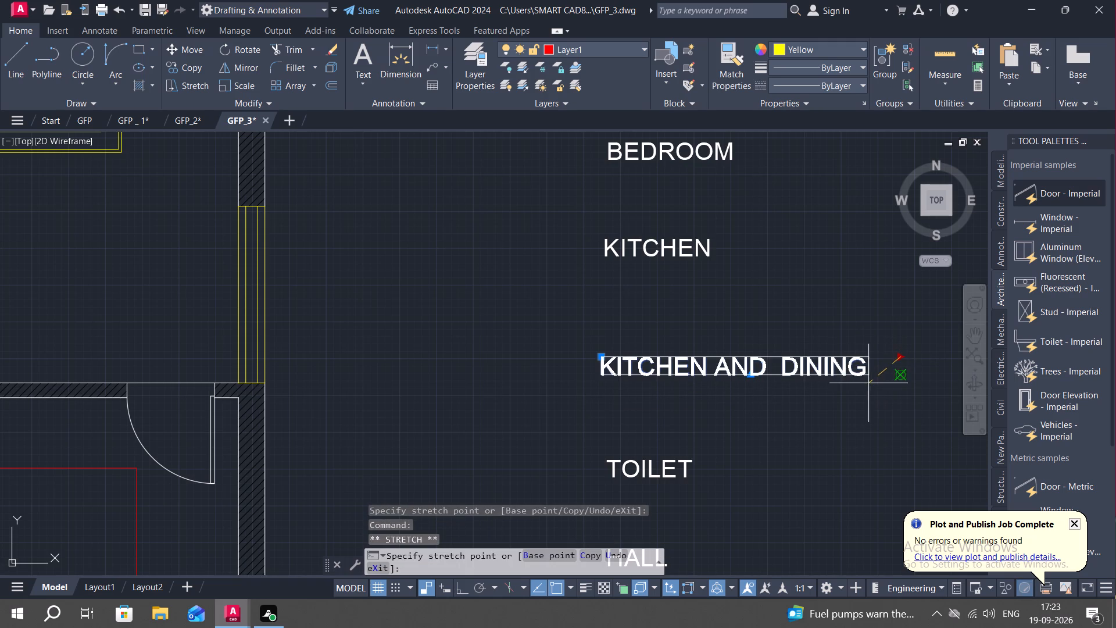
{"action": "left_click", "coordinate": [820, 401]}
{"action": "left_click", "coordinate": [691, 433]}
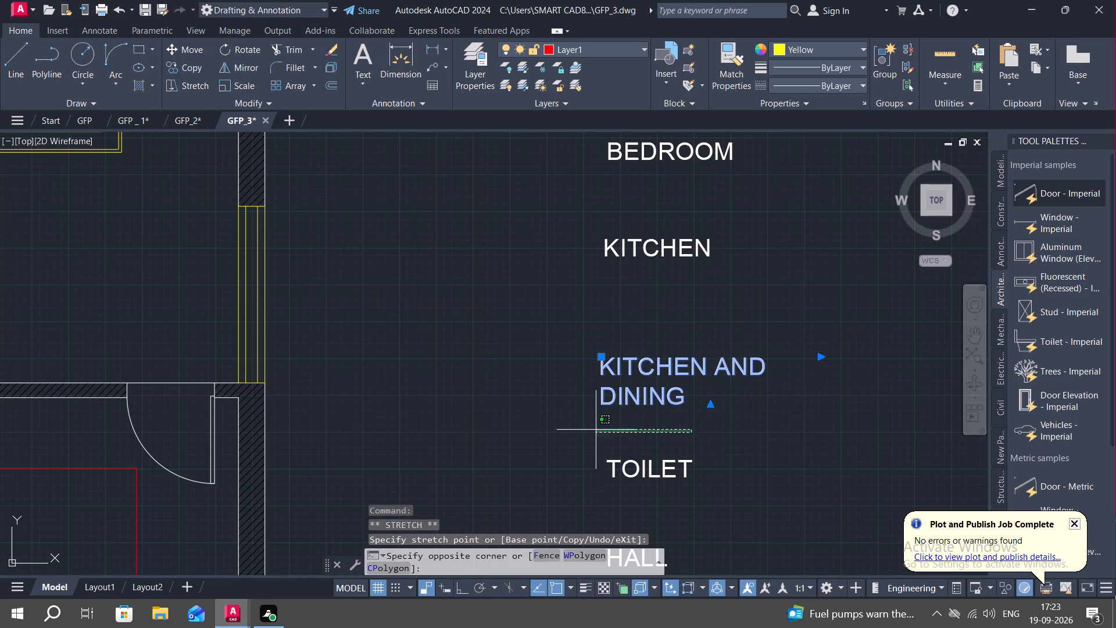
{"action": "key", "text": "Escape"}
{"action": "left_click", "coordinate": [579, 415]}
{"action": "key", "text": "space"}
{"action": "key", "text": "space"}
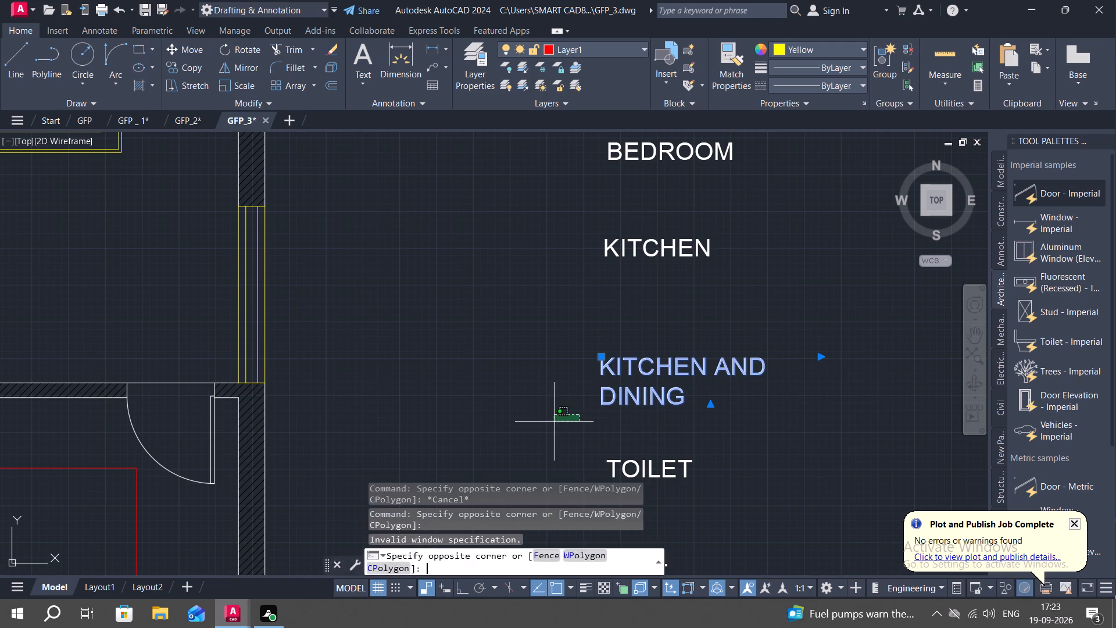
{"action": "key", "text": "space"}
{"action": "key", "text": "Escape"}
{"action": "key", "text": "Escape"}
{"action": "key", "text": "Escape"}
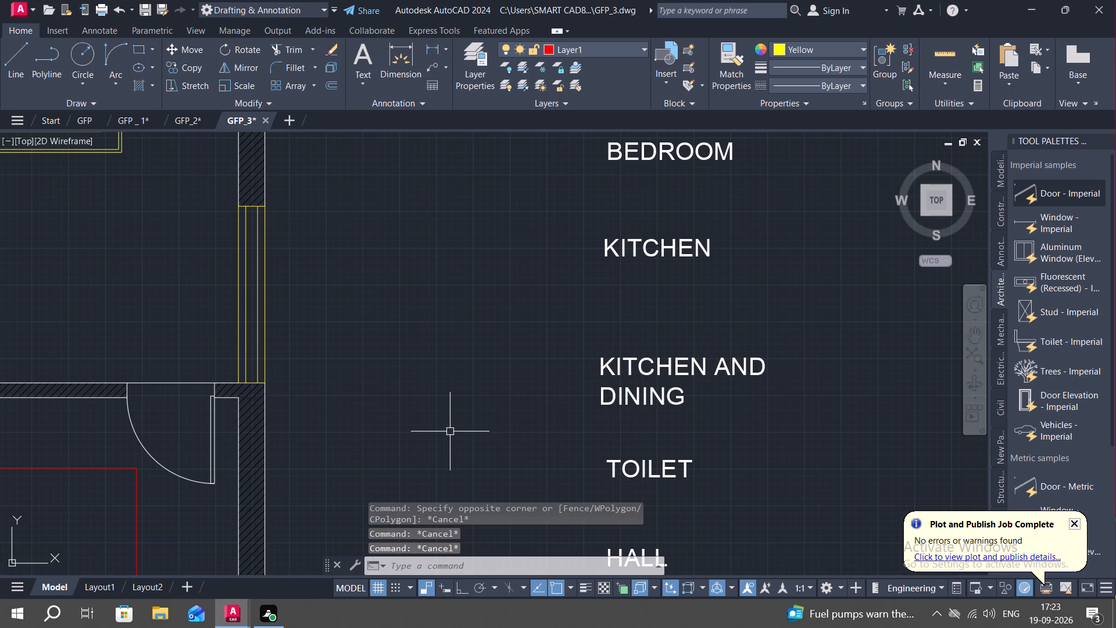
Copy the two-line KITCHEN AND DINING label from beside the plan into the lower-left room, below its door.
{"action": "type", "text": "CO"}
{"action": "key", "text": "space"}
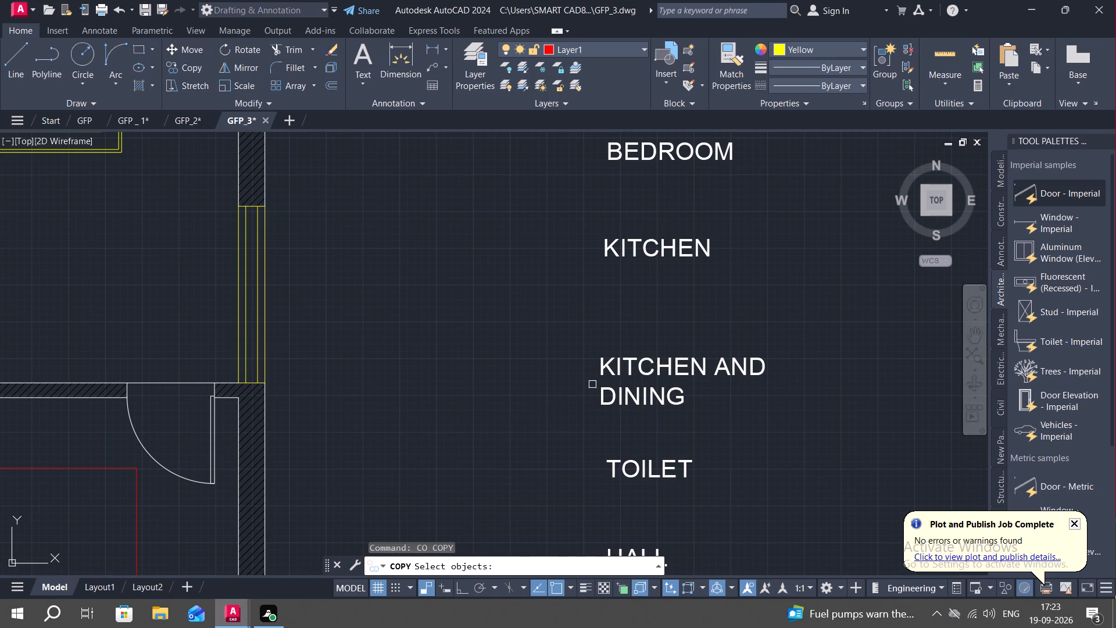
{"action": "left_click", "coordinate": [657, 366]}
{"action": "right_click", "coordinate": [657, 366]}
{"action": "left_click", "coordinate": [657, 366]}
{"action": "middle_click_drag", "start_coordinate": [522, 383], "coordinate": [693, 345]}
{"action": "scroll", "coordinate": [444, 422], "scroll_direction": "down", "scroll_amount": 3}
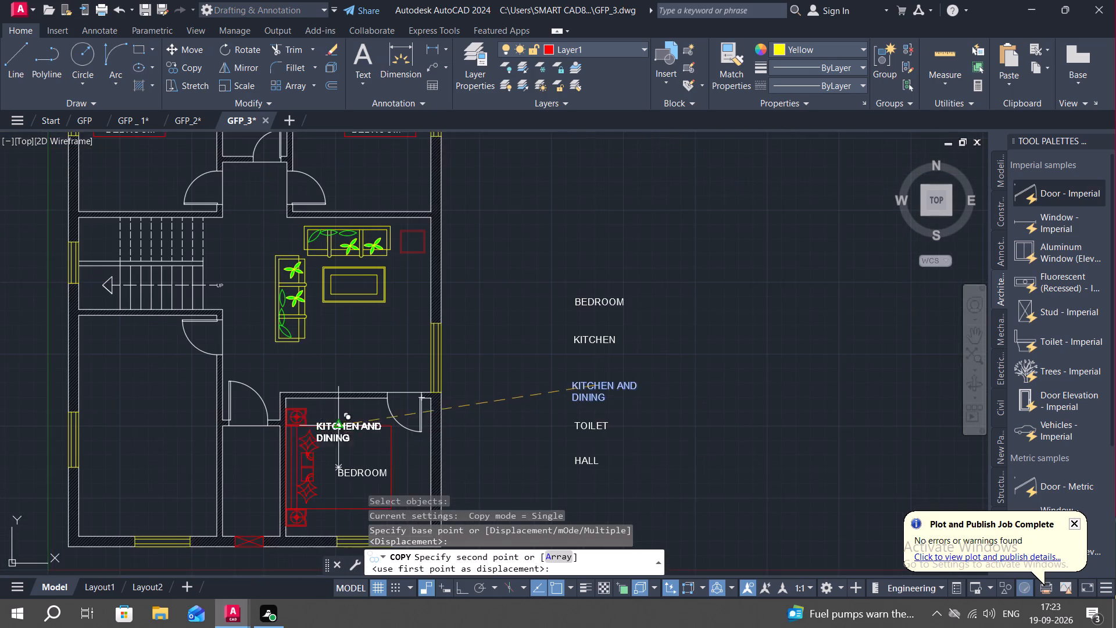
{"action": "middle_click_drag", "start_coordinate": [302, 421], "coordinate": [345, 390]}
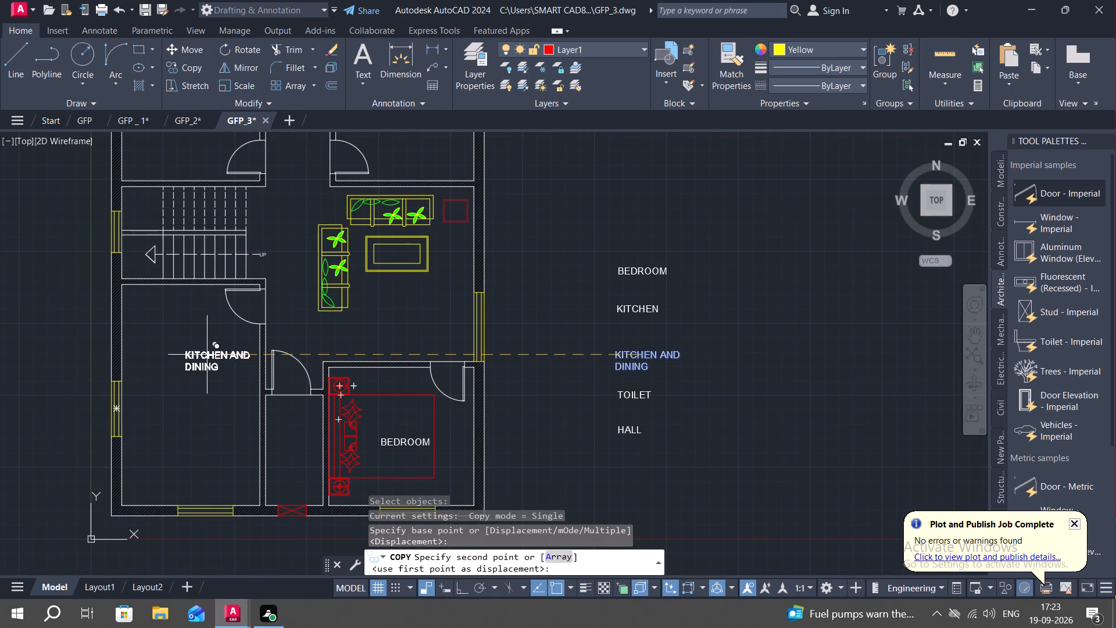
{"action": "left_click", "coordinate": [205, 355]}
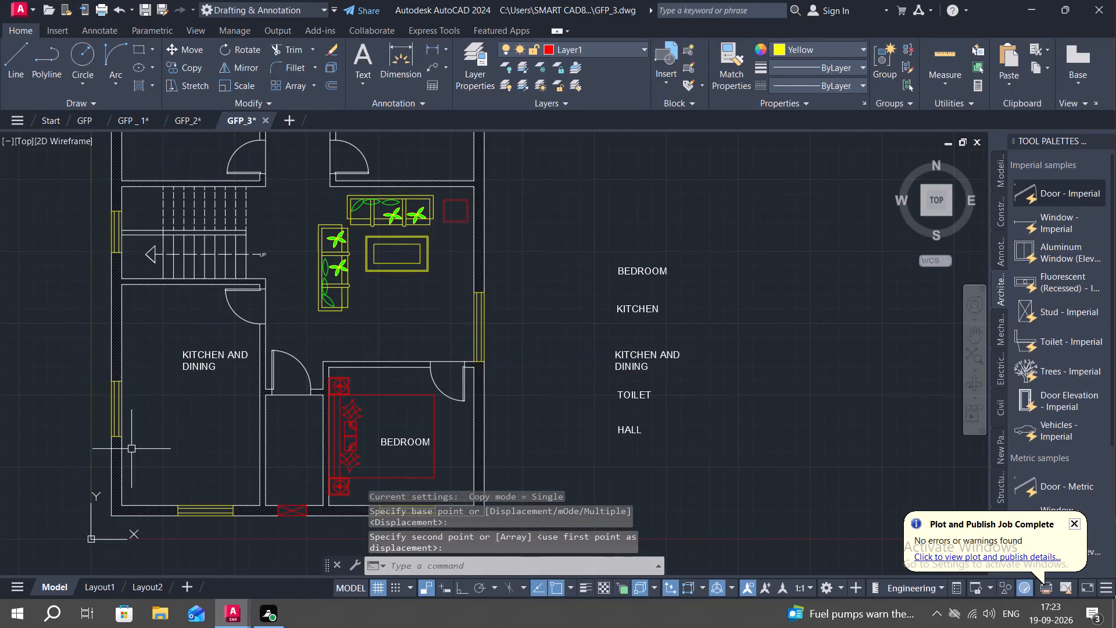
Offset the kitchen's inner left wall lines above and below the window, and its bottom wall line, 2' into the room.
{"action": "type", "text": "O 2"}
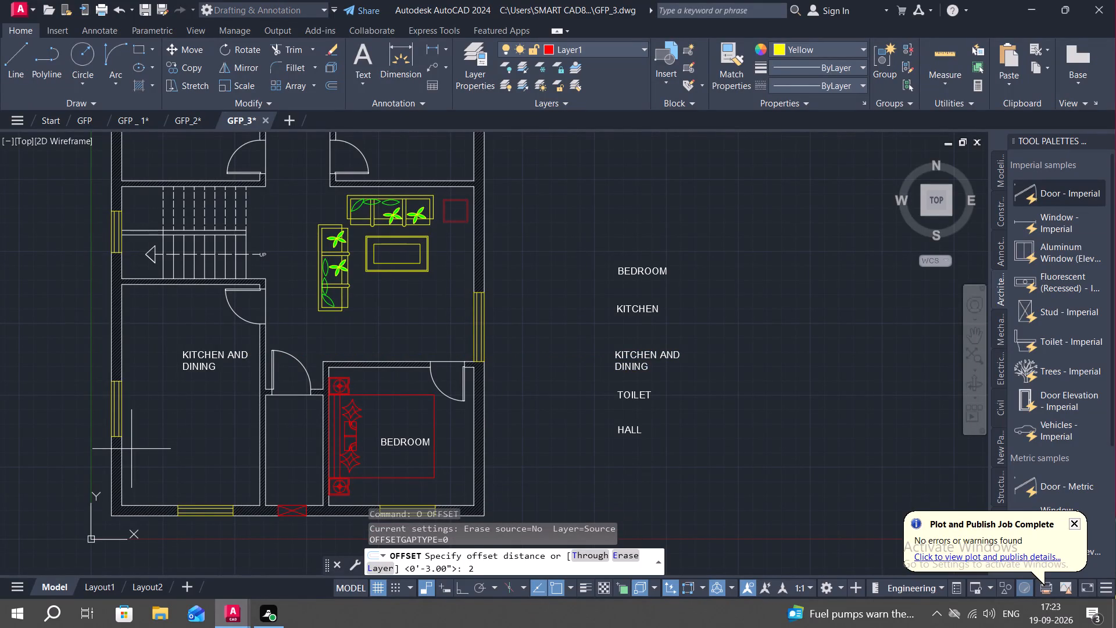
{"action": "key", "text": "apostrophe"}
{"action": "key", "text": "space"}
{"action": "left_click_drag", "start_coordinate": [124, 445], "coordinate": [130, 445]}
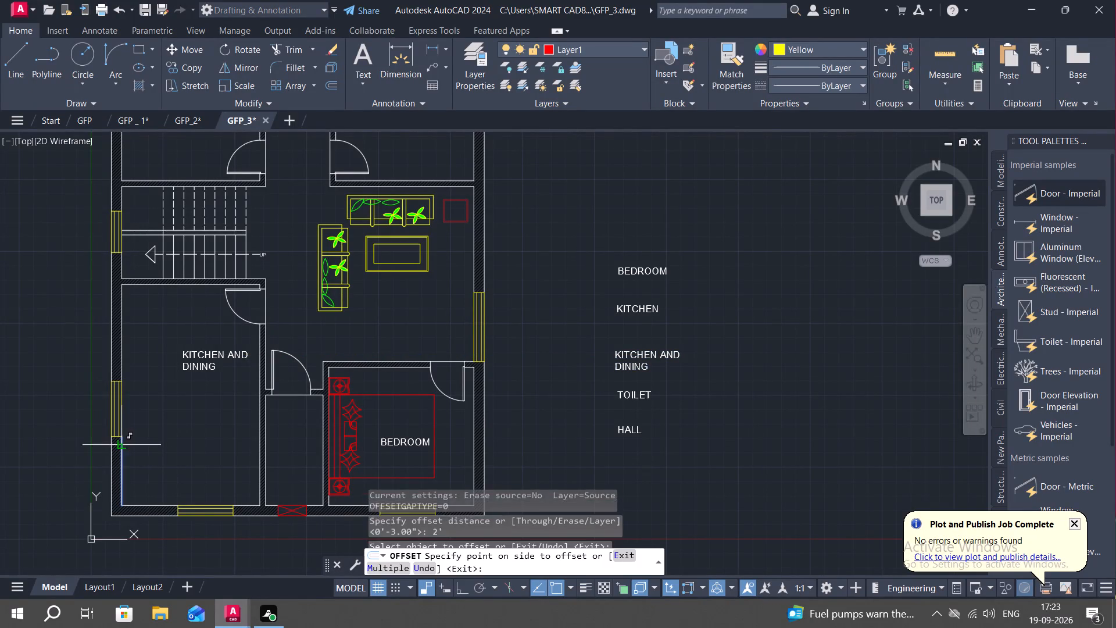
{"action": "left_click", "coordinate": [153, 446]}
{"action": "left_click", "coordinate": [123, 334]}
{"action": "left_click", "coordinate": [141, 341]}
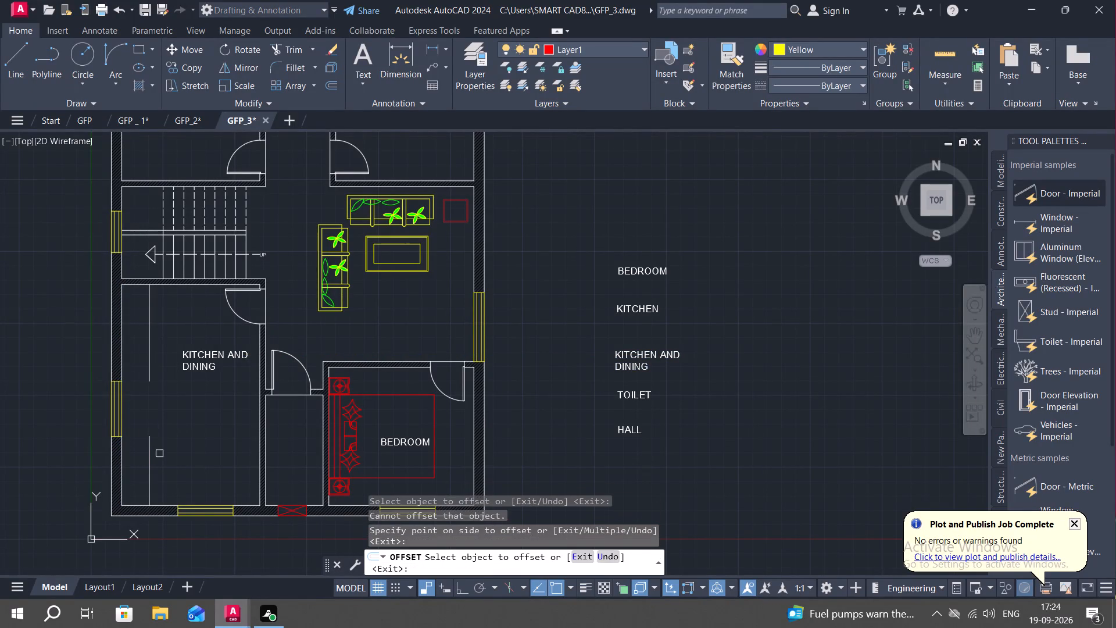
{"action": "left_click", "coordinate": [163, 502]}
{"action": "left_click", "coordinate": [162, 455]}
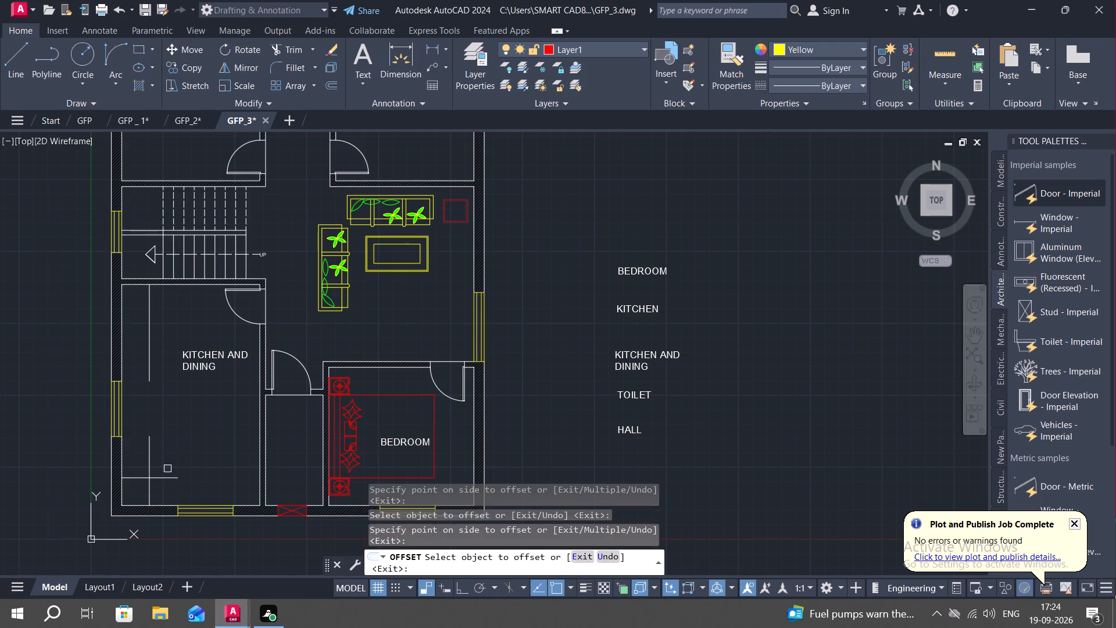
{"action": "key", "text": "Escape"}
Extend the bottom offset line to the kitchen's right wall and the lower left offset line up to the upper one.
{"action": "type", "text": "EX"}
{"action": "key", "text": "space"}
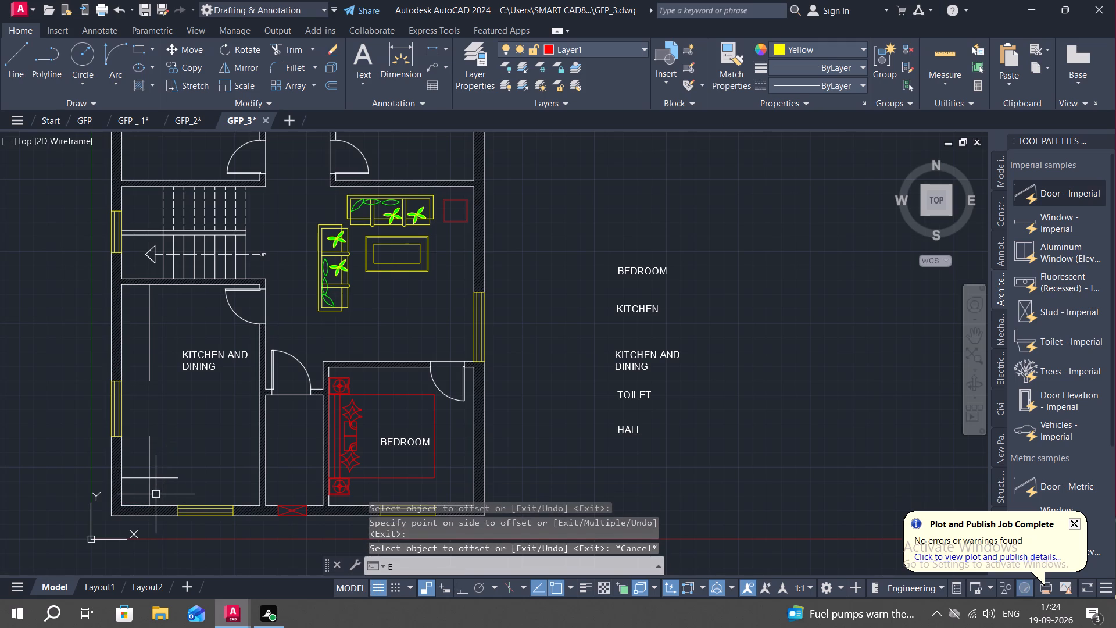
{"action": "left_click", "coordinate": [171, 476]}
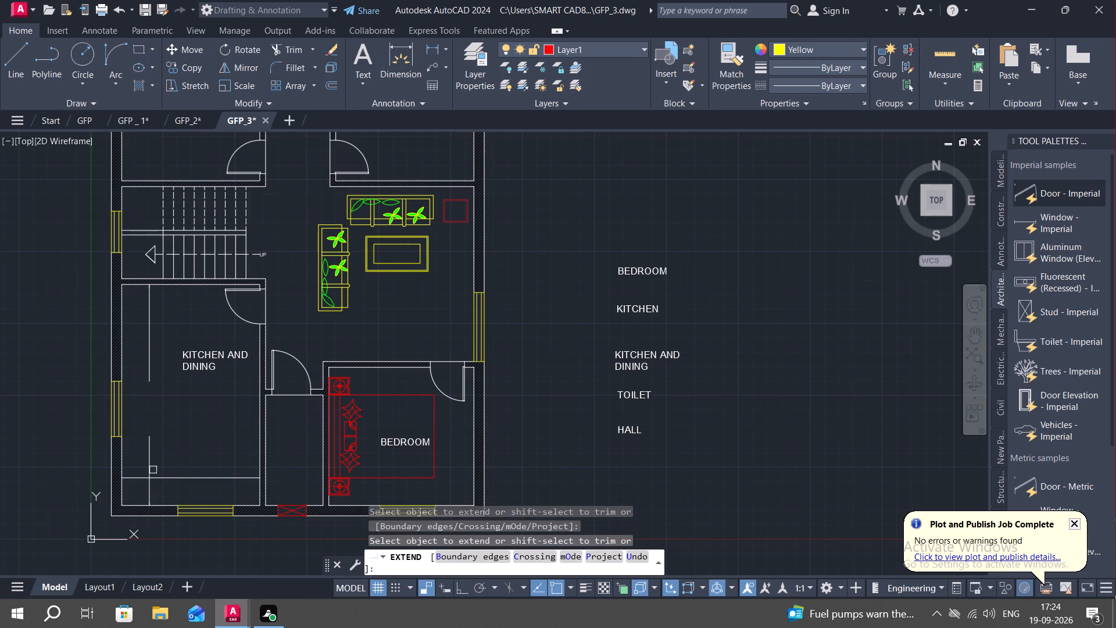
{"action": "left_click", "coordinate": [150, 455]}
{"action": "key", "text": "Escape"}
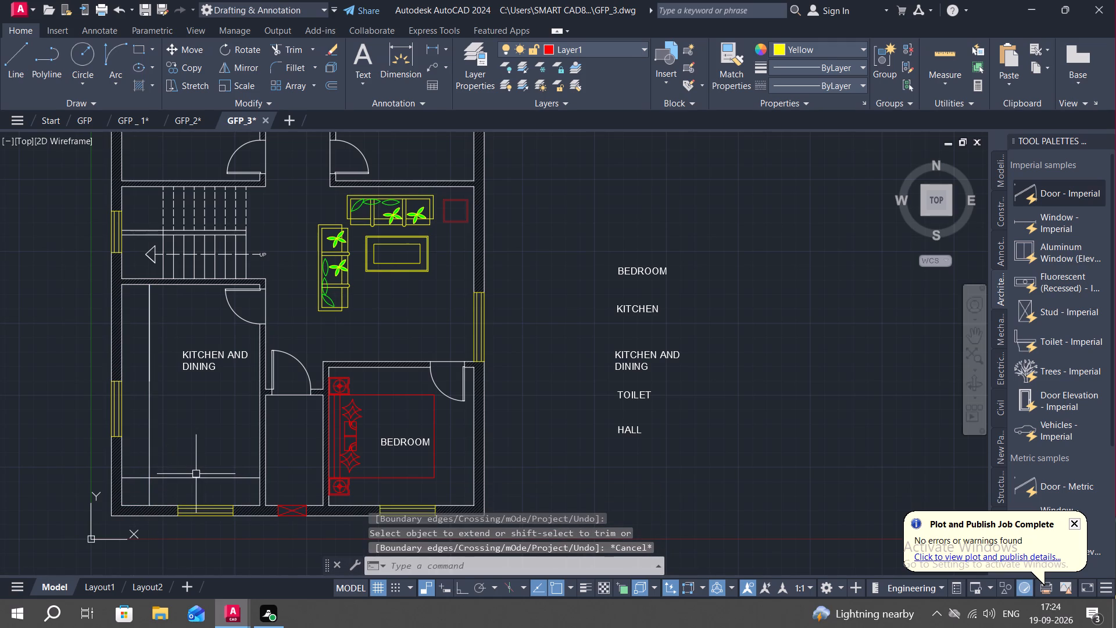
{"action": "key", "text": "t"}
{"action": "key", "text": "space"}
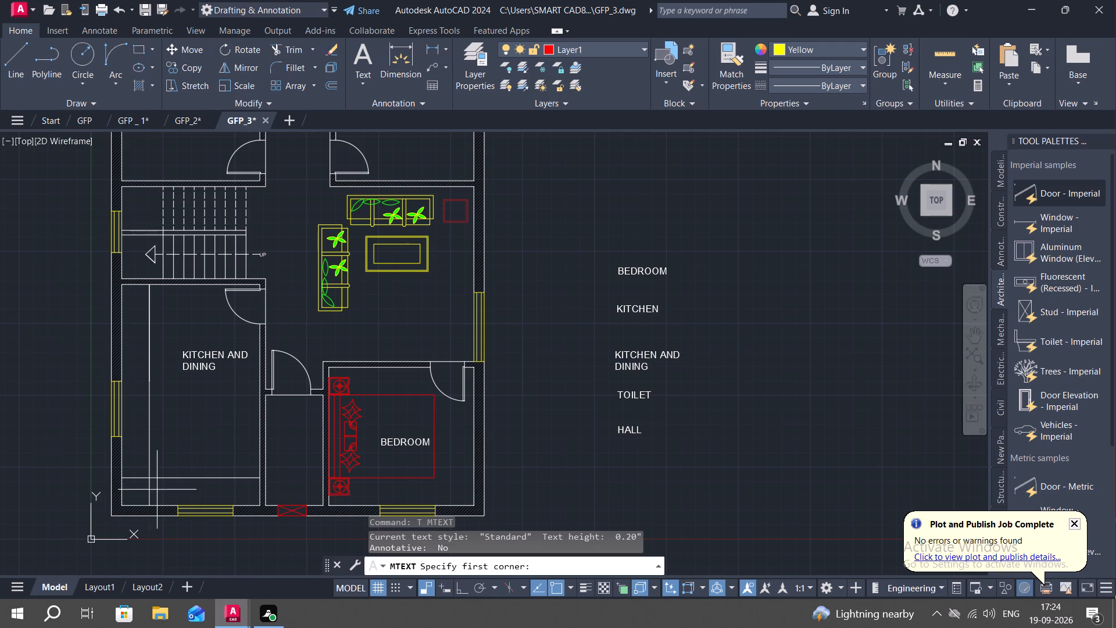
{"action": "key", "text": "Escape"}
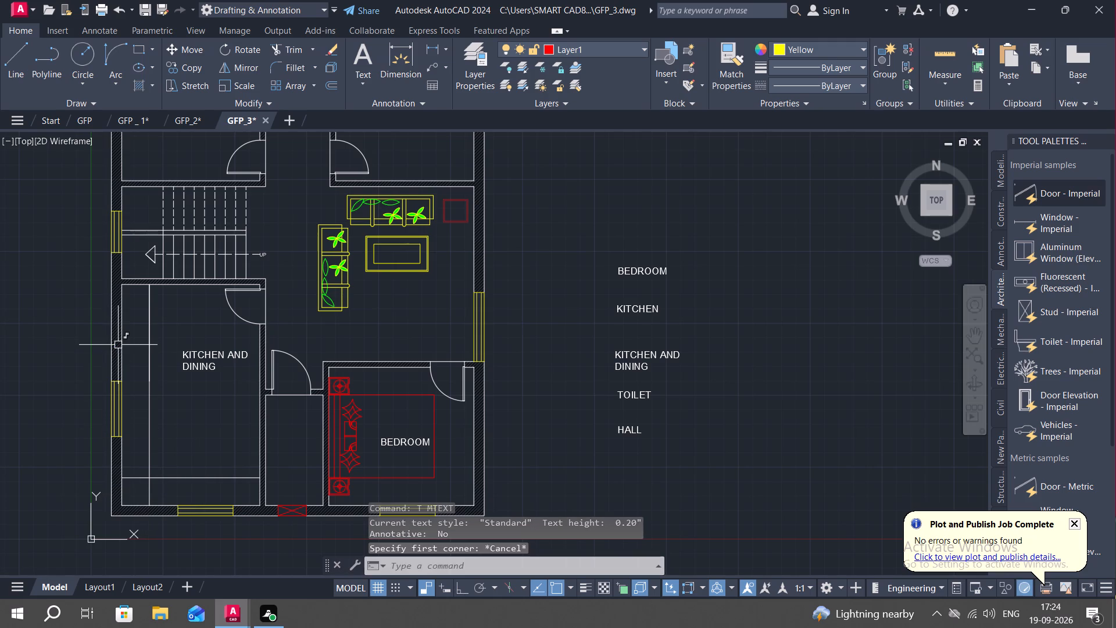
Draw a line across the kitchen's left counter strip, from the wall to the offset line, just above the window.
{"action": "key", "text": "l"}
{"action": "key", "text": "space"}
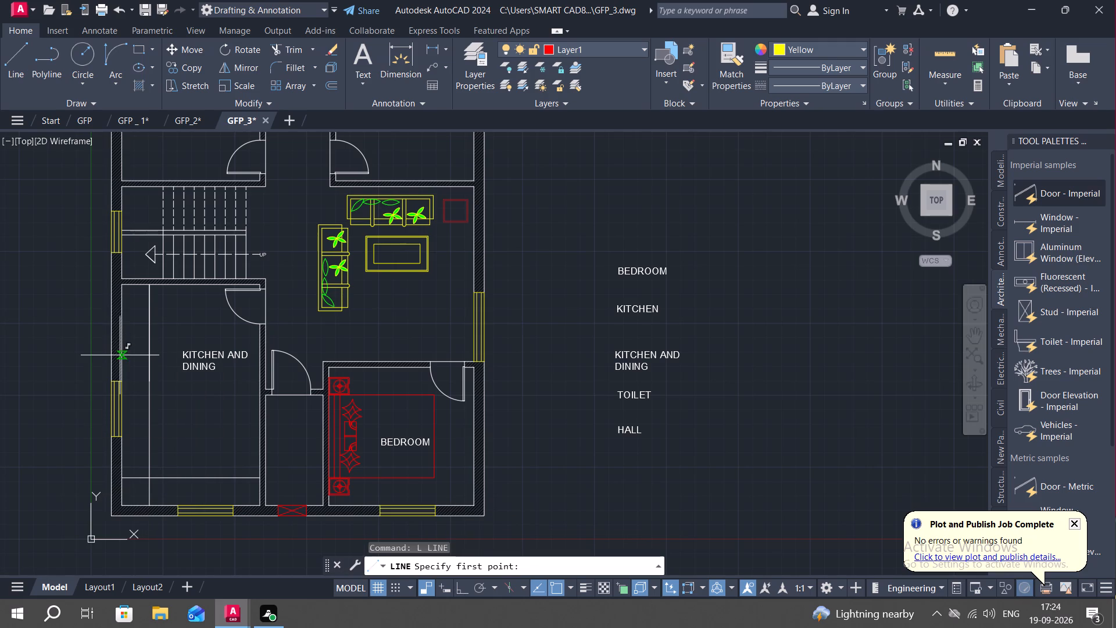
{"action": "left_click", "coordinate": [120, 356]}
{"action": "left_click", "coordinate": [149, 360]}
{"action": "key", "text": "Escape"}
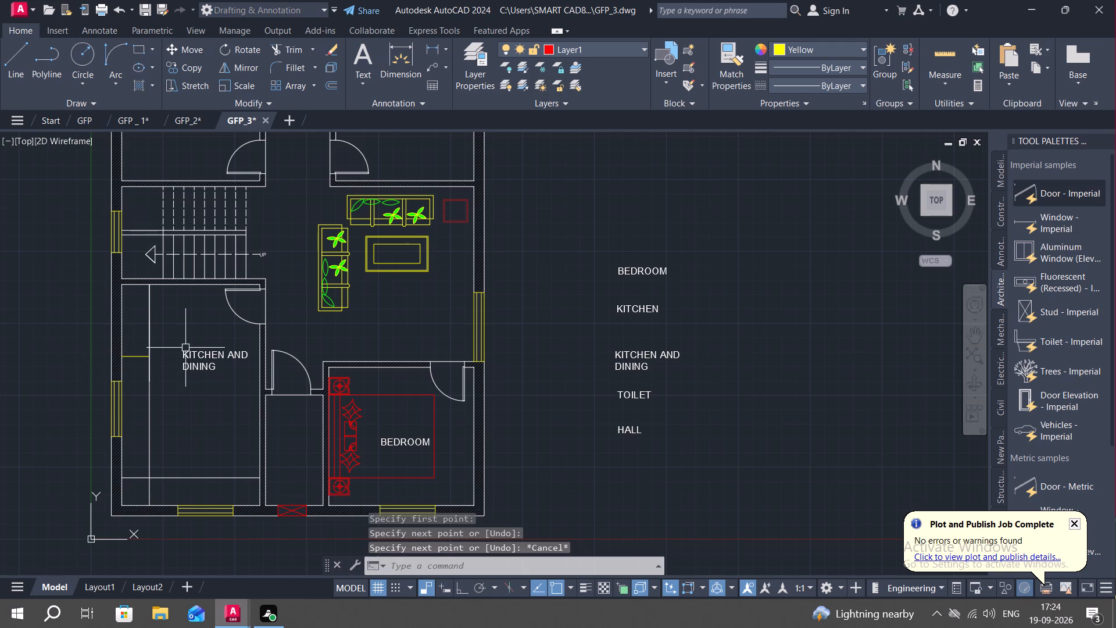
Trim the kitchen counter's left line above the short cross line and both overhanging line ends at the lower-left corner.
{"action": "type", "text": "TR"}
{"action": "key", "text": "space"}
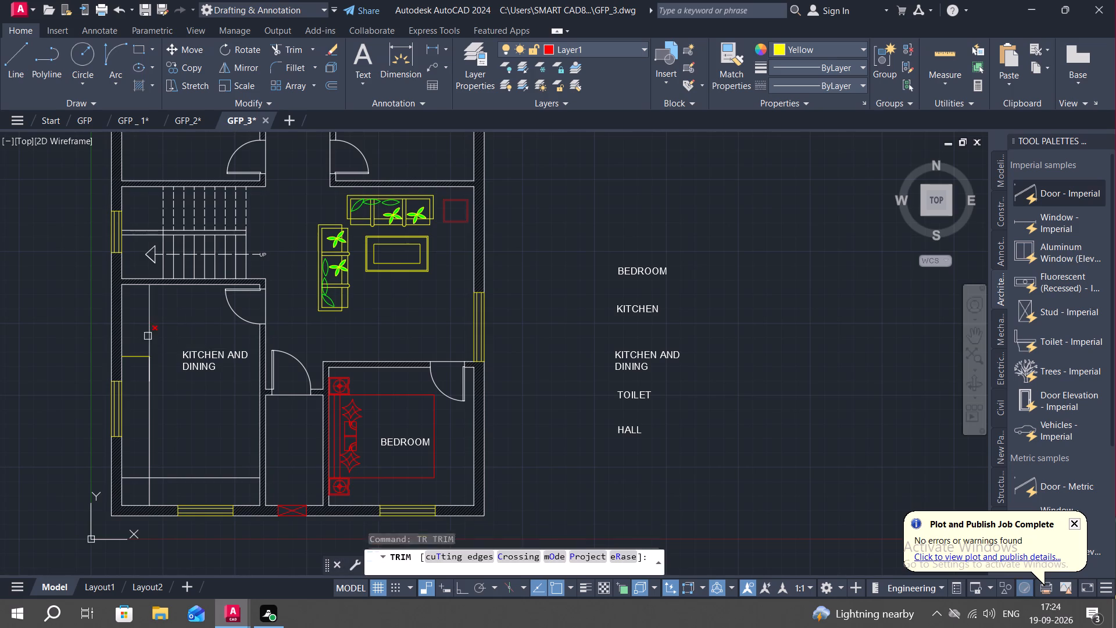
{"action": "scroll", "coordinate": [146, 333], "scroll_direction": "up", "scroll_amount": 3}
{"action": "left_click", "coordinate": [156, 334]}
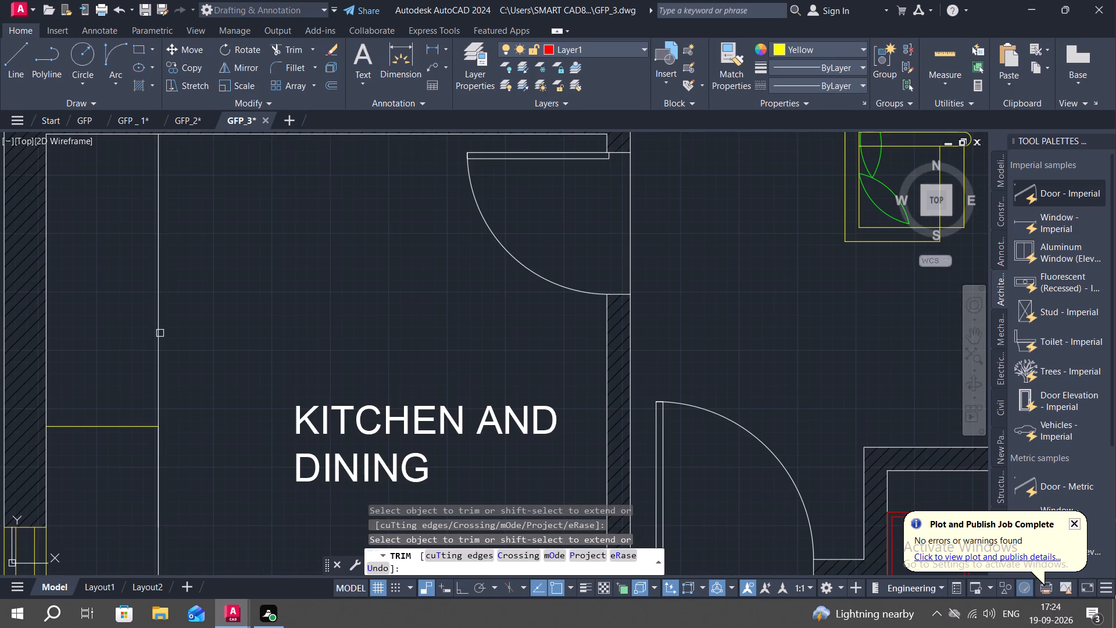
{"action": "left_click", "coordinate": [158, 333]}
{"action": "scroll", "coordinate": [167, 348], "scroll_direction": "down", "scroll_amount": 4}
{"action": "scroll", "coordinate": [160, 451], "scroll_direction": "up", "scroll_amount": 2}
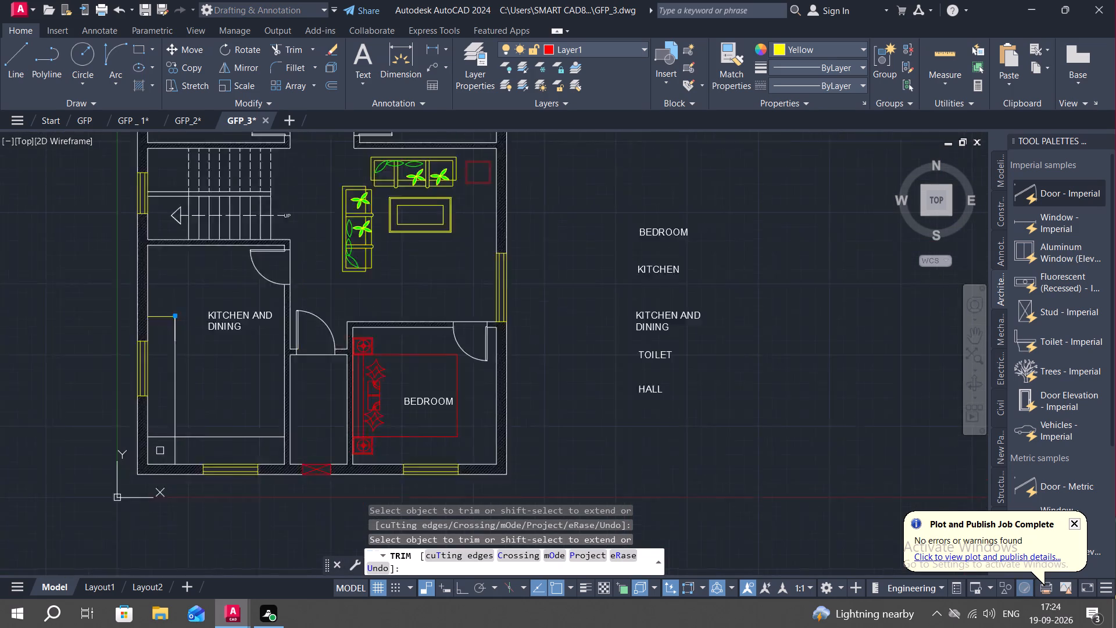
{"action": "scroll", "coordinate": [160, 451], "scroll_direction": "up", "scroll_amount": 1}
{"action": "left_click_drag", "start_coordinate": [167, 384], "coordinate": [214, 454]}
{"action": "key", "text": "Escape"}
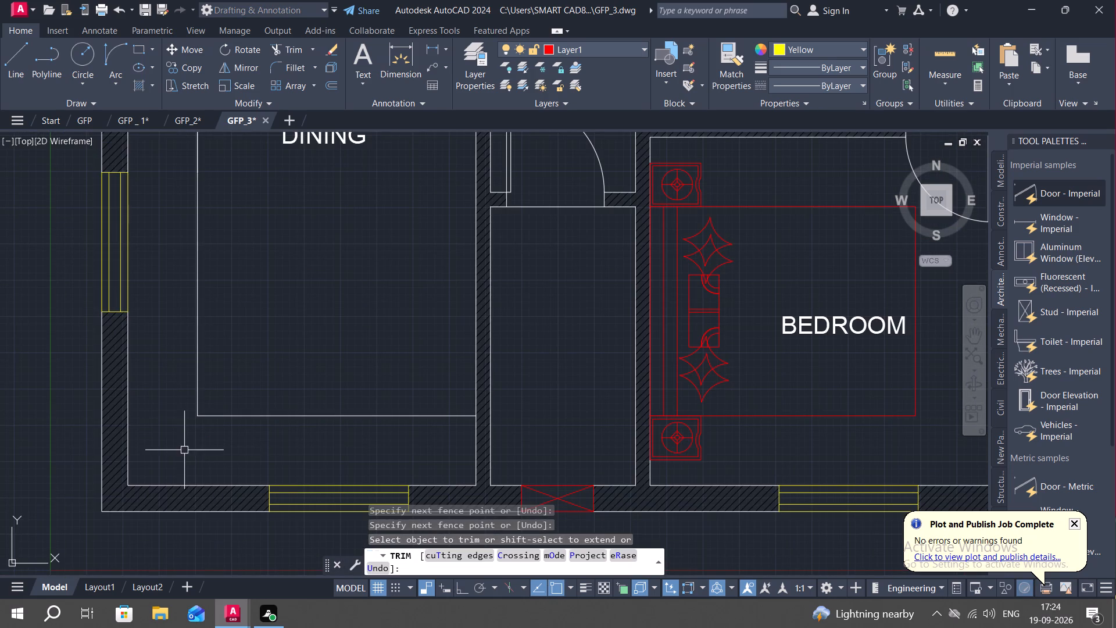
{"action": "scroll", "coordinate": [221, 360], "scroll_direction": "down", "scroll_amount": 3}
{"action": "scroll", "coordinate": [192, 323], "scroll_direction": "up", "scroll_amount": 1}
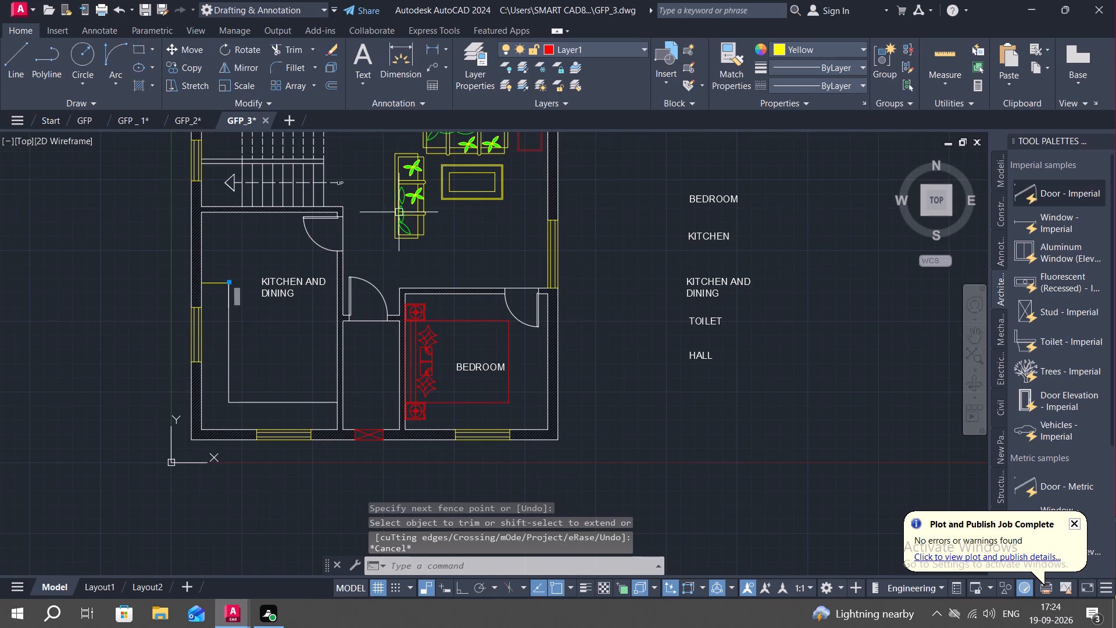
Match the yellow line across the kitchen counter's upper end to the properties of the kitchen's white wall line.
{"action": "left_click", "coordinate": [718, 58]}
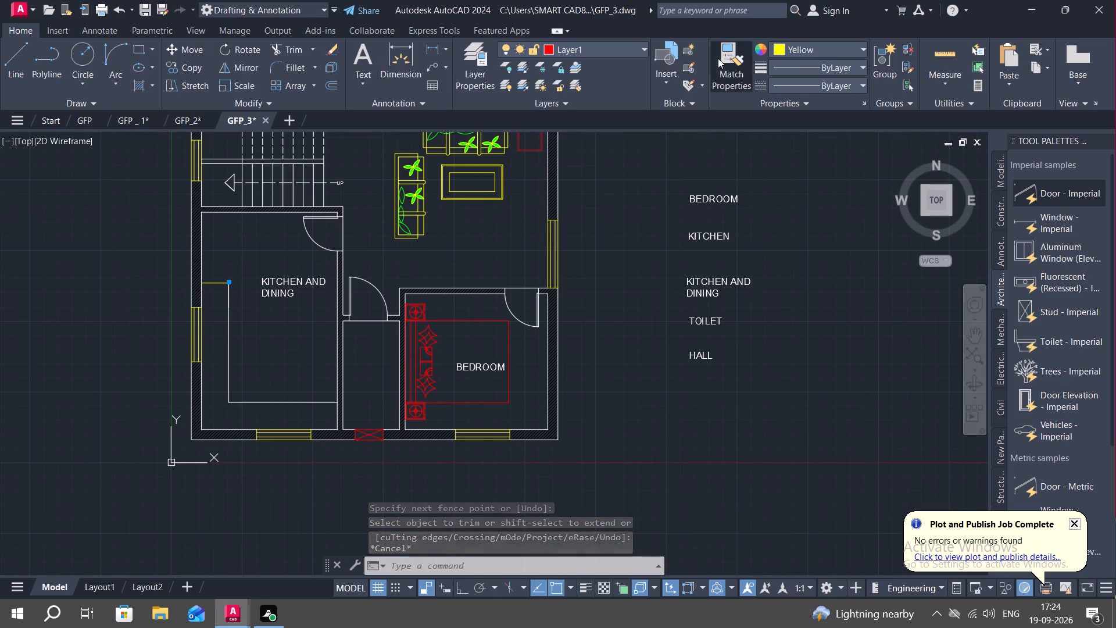
{"action": "left_click", "coordinate": [341, 236]}
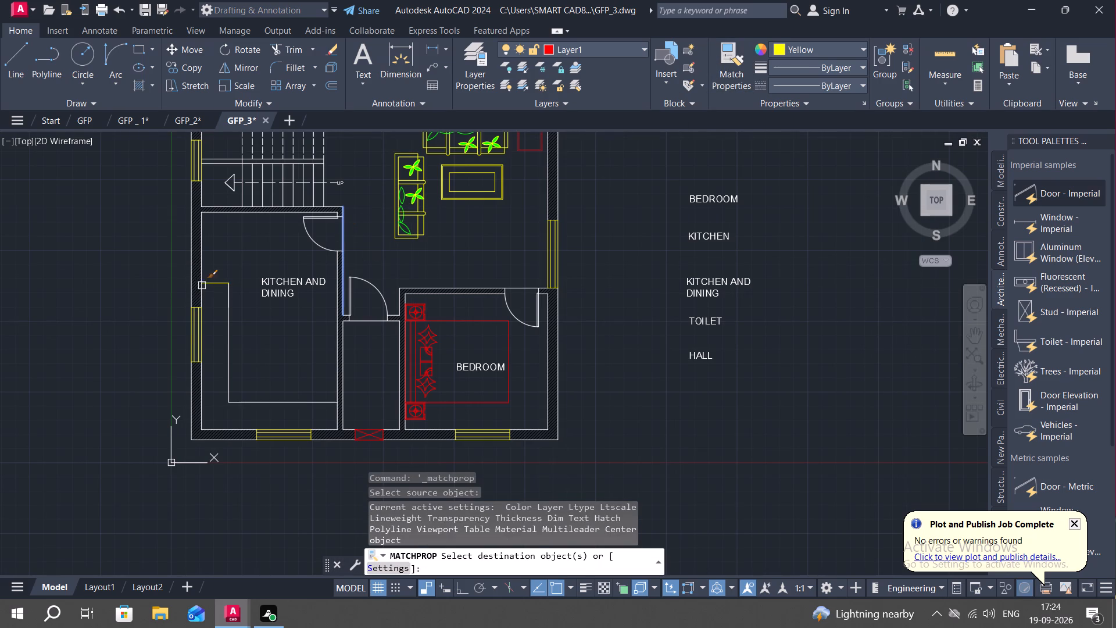
{"action": "left_click", "coordinate": [213, 284]}
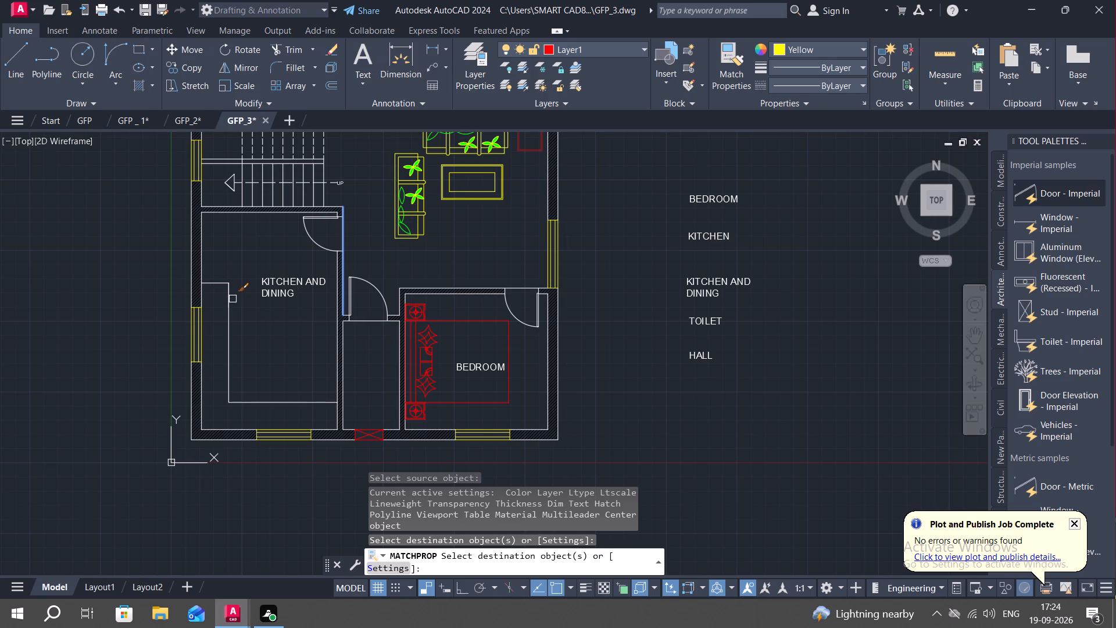
{"action": "key", "text": "Escape"}
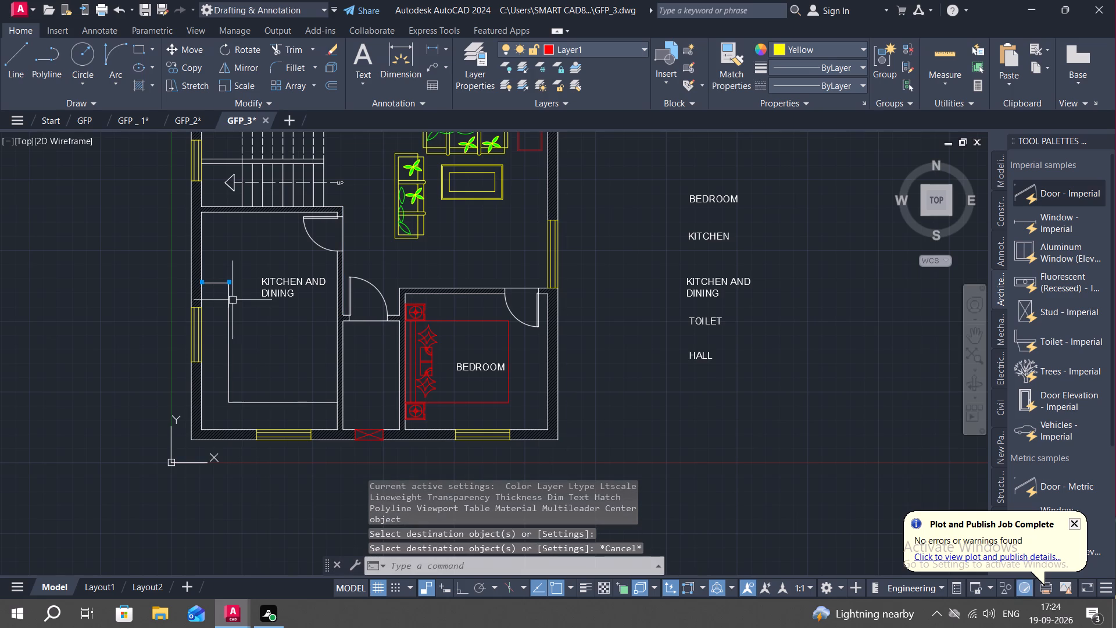
Draw a narrow wardrobe rectangle in each upper bedroom, along the wall shared with the toilet, from the top wall to the toilet's lower wall level.
{"action": "scroll", "coordinate": [584, 276], "scroll_direction": "down", "scroll_amount": 1}
{"action": "middle_click_drag", "start_coordinate": [494, 170], "coordinate": [513, 216]}
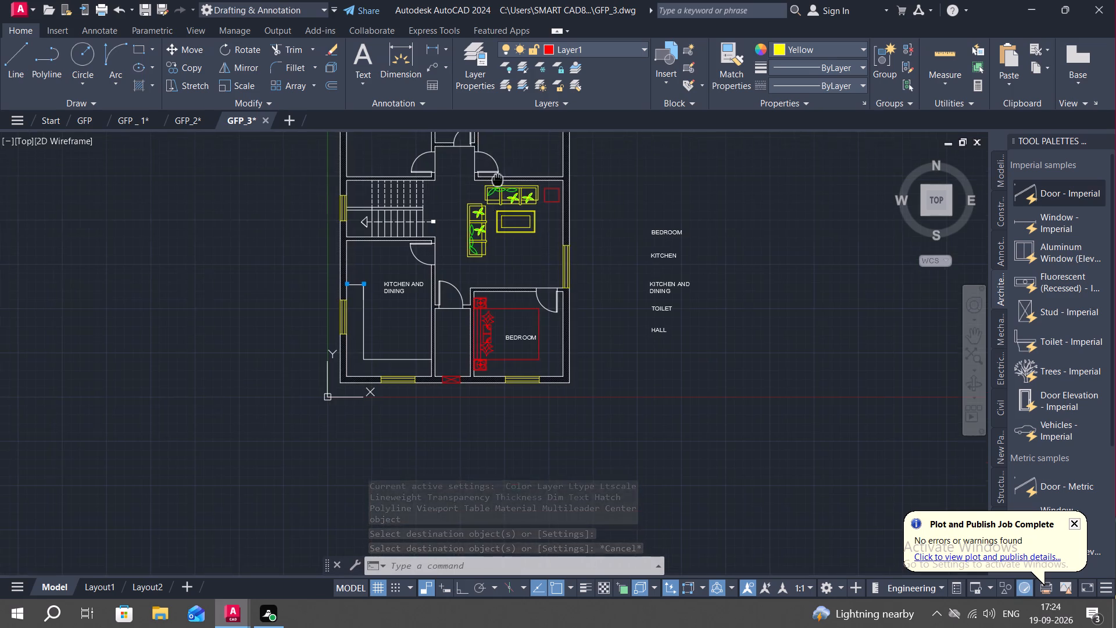
{"action": "middle_click_drag", "start_coordinate": [513, 216], "coordinate": [544, 370]}
{"action": "scroll", "coordinate": [487, 294], "scroll_direction": "up", "scroll_amount": 1}
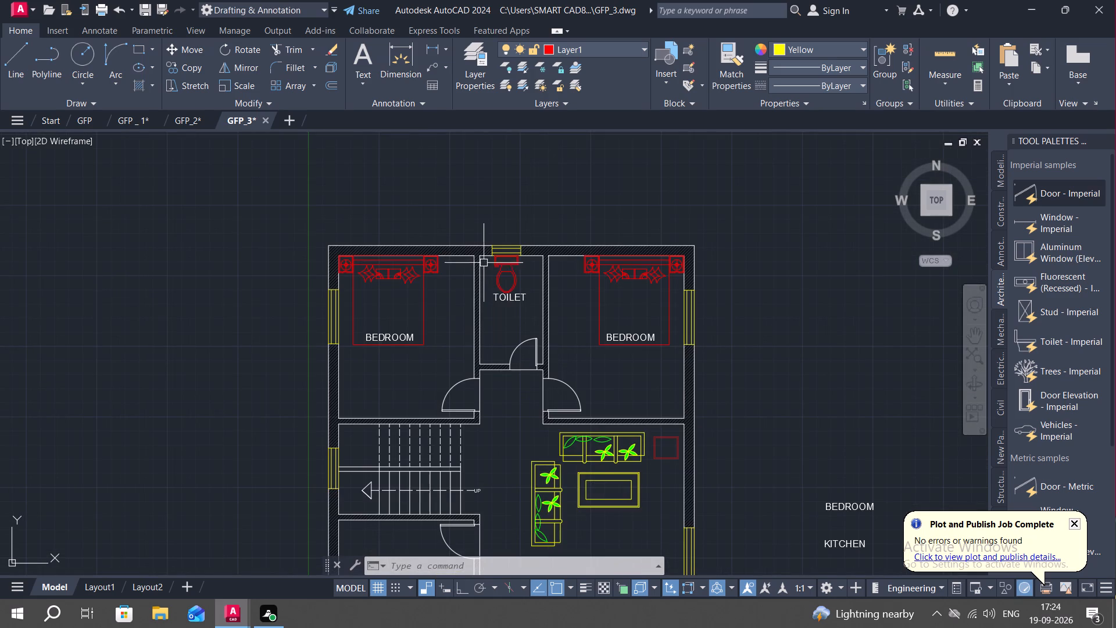
{"action": "type", "text": "REC"}
{"action": "key", "text": "space"}
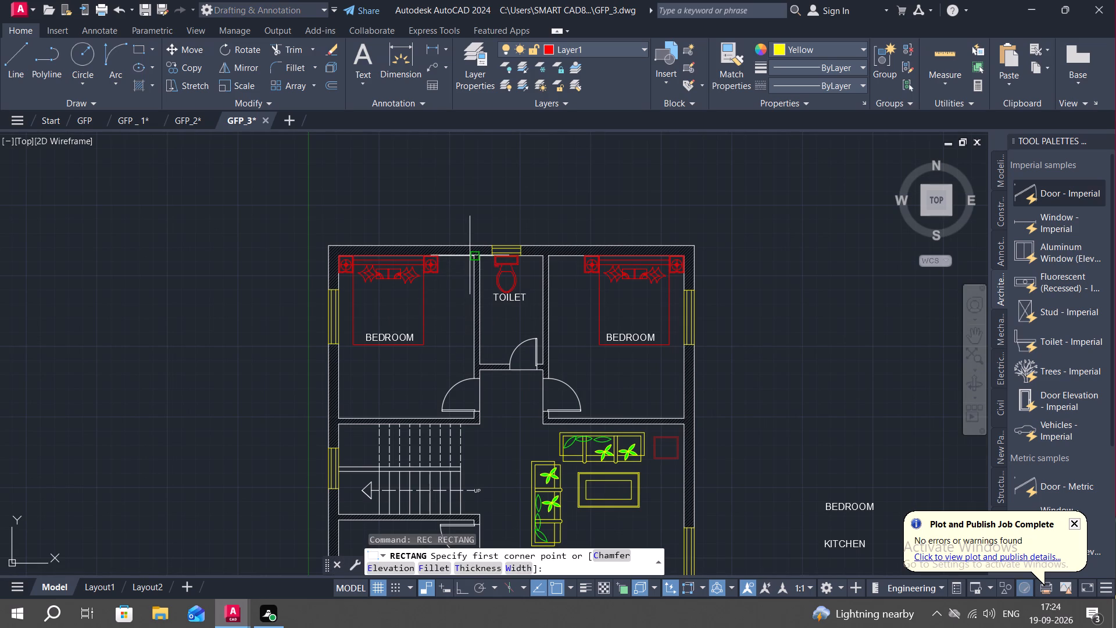
{"action": "left_click", "coordinate": [472, 258]}
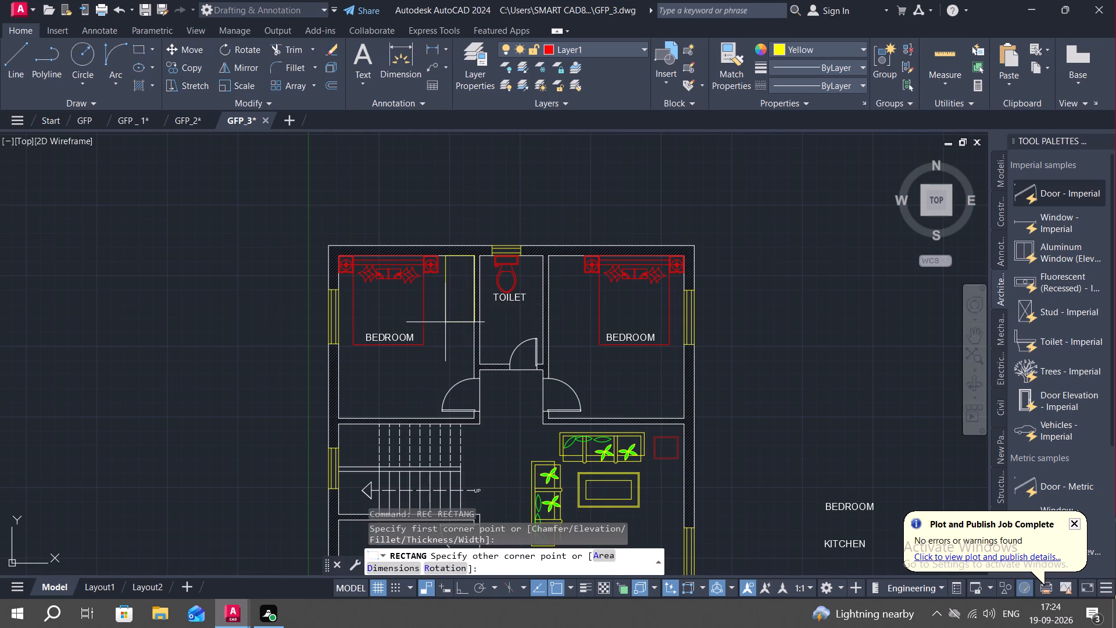
{"action": "left_click", "coordinate": [446, 365]}
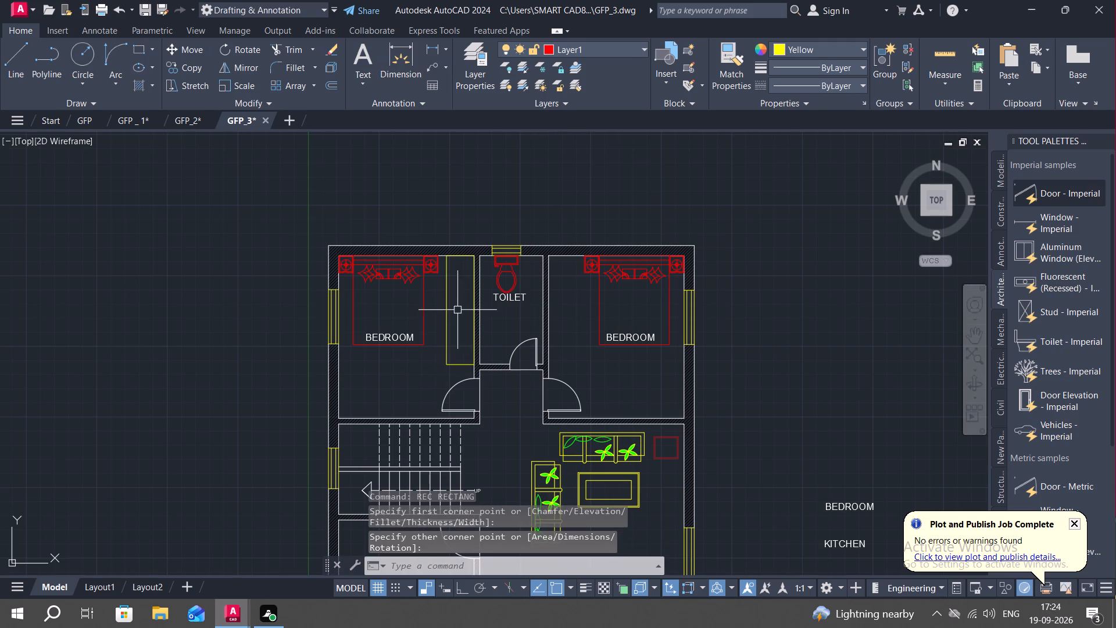
{"action": "key", "text": "space"}
{"action": "left_click", "coordinate": [548, 257]}
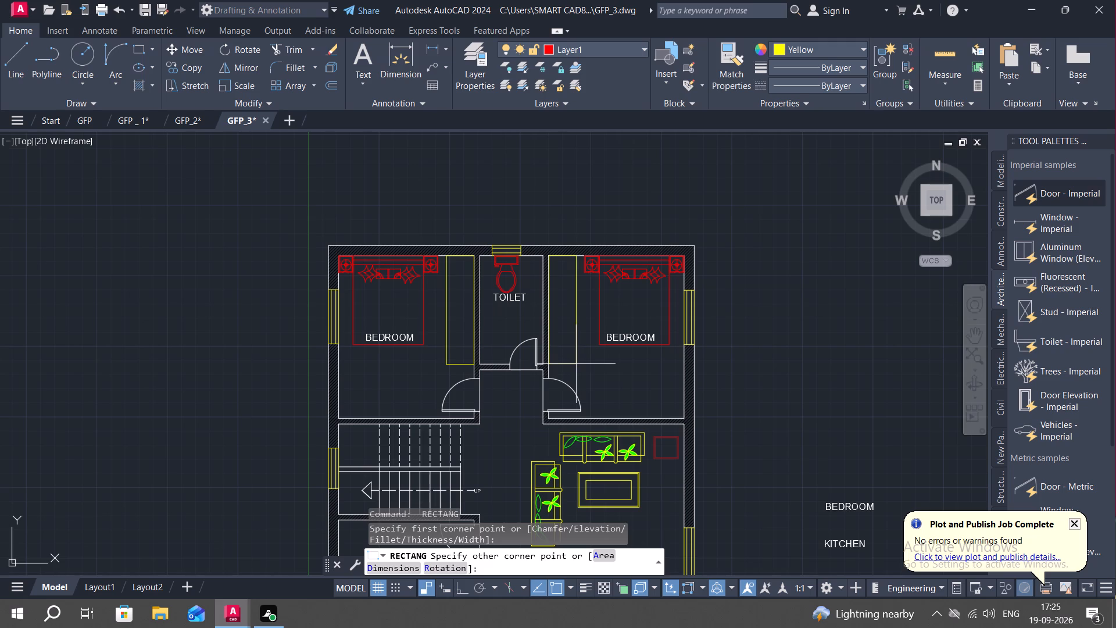
{"action": "left_click", "coordinate": [576, 364]}
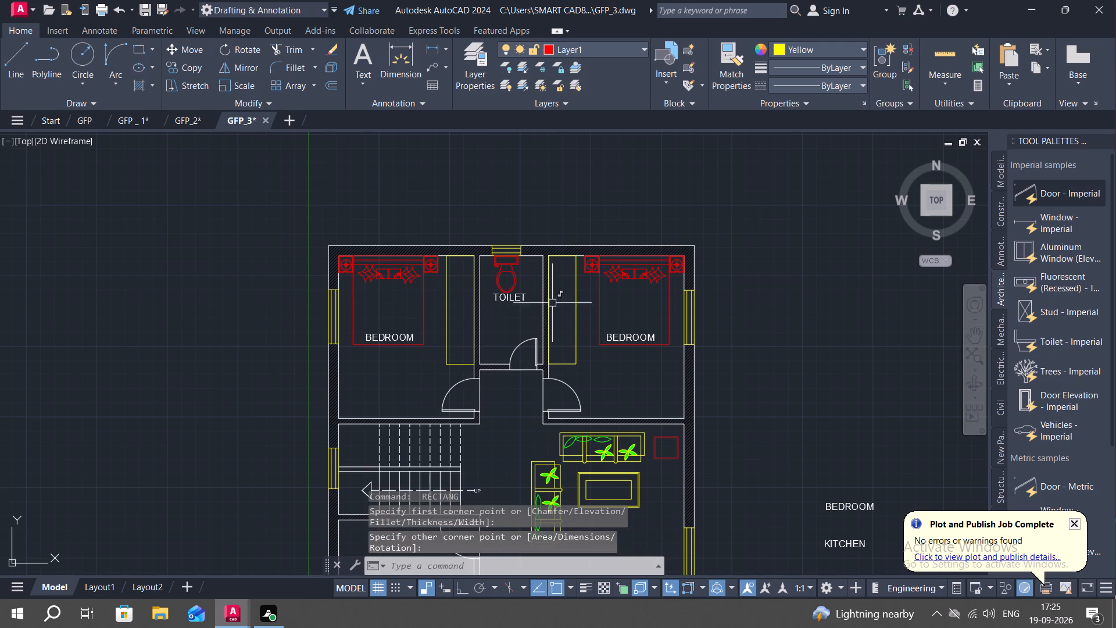
Match both wardrobe rectangles to the properties of the white wall line below the toilet.
{"action": "left_click", "coordinate": [728, 49]}
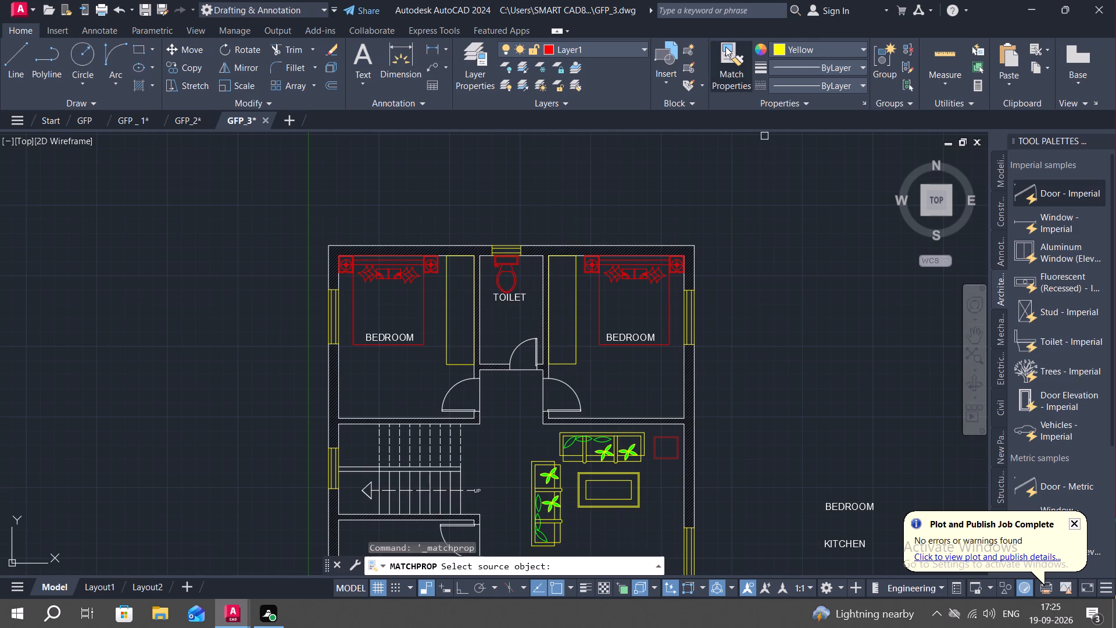
{"action": "left_click", "coordinate": [521, 371]}
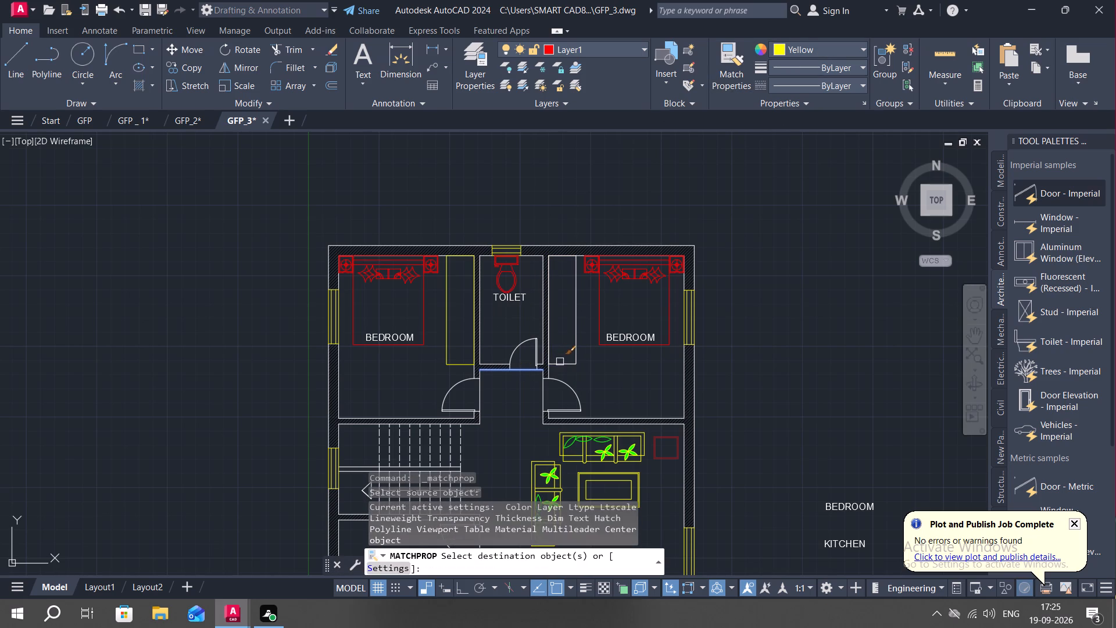
{"action": "left_click", "coordinate": [561, 363]}
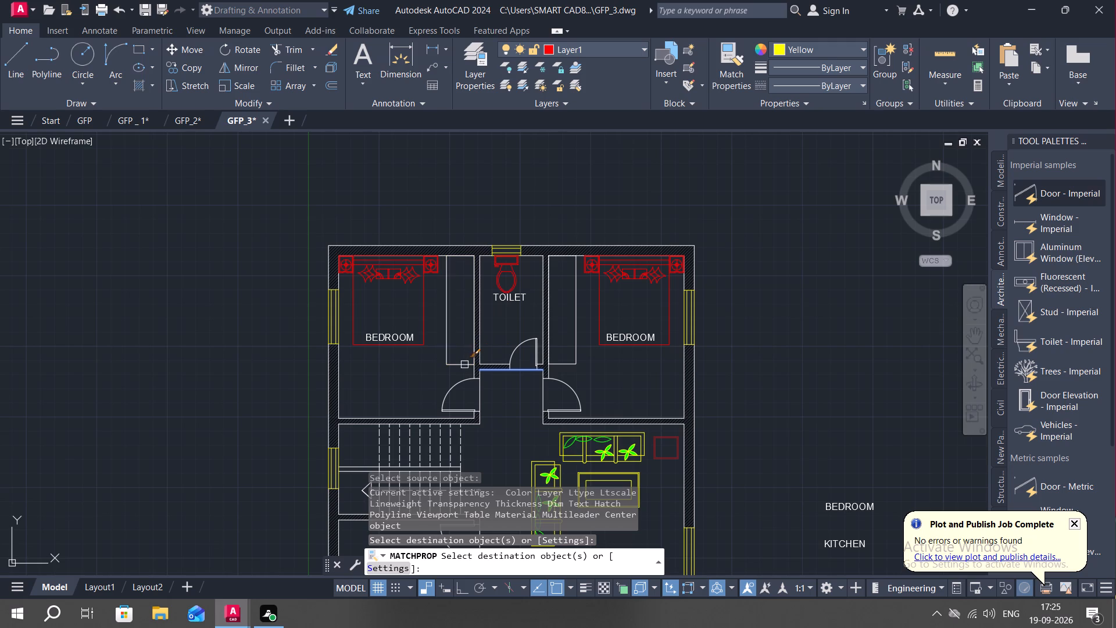
{"action": "left_click", "coordinate": [464, 365]}
{"action": "key", "text": "Escape"}
Hatch both upper bedroom wardrobe rectangles with the CORK pattern in blue.
{"action": "type", "text": "H"}
{"action": "key", "text": "space"}
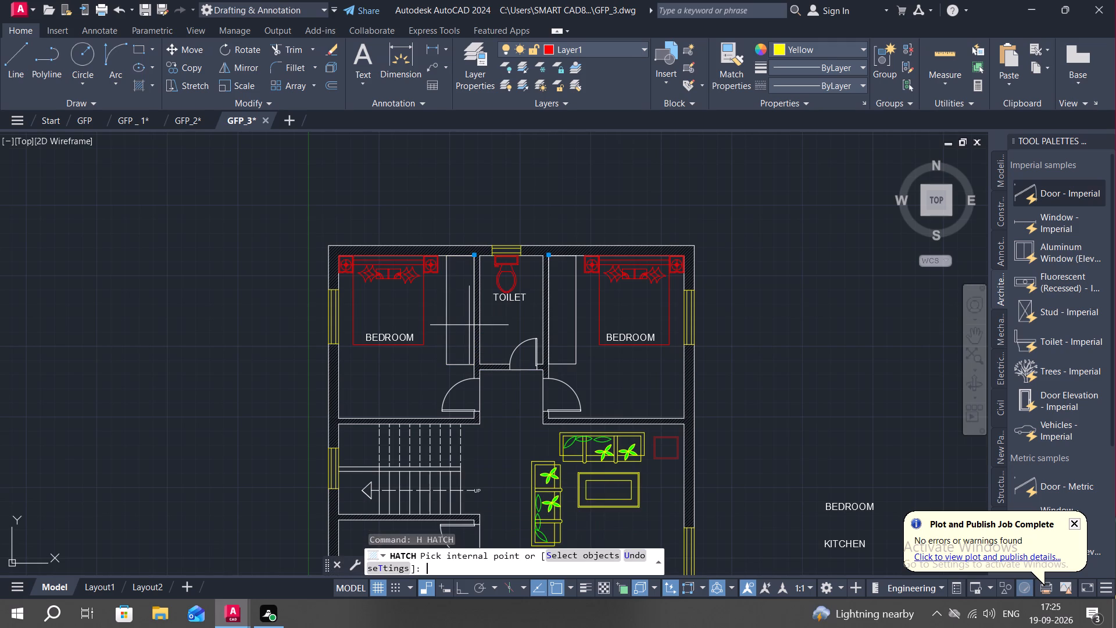
{"action": "left_click", "coordinate": [332, 80]}
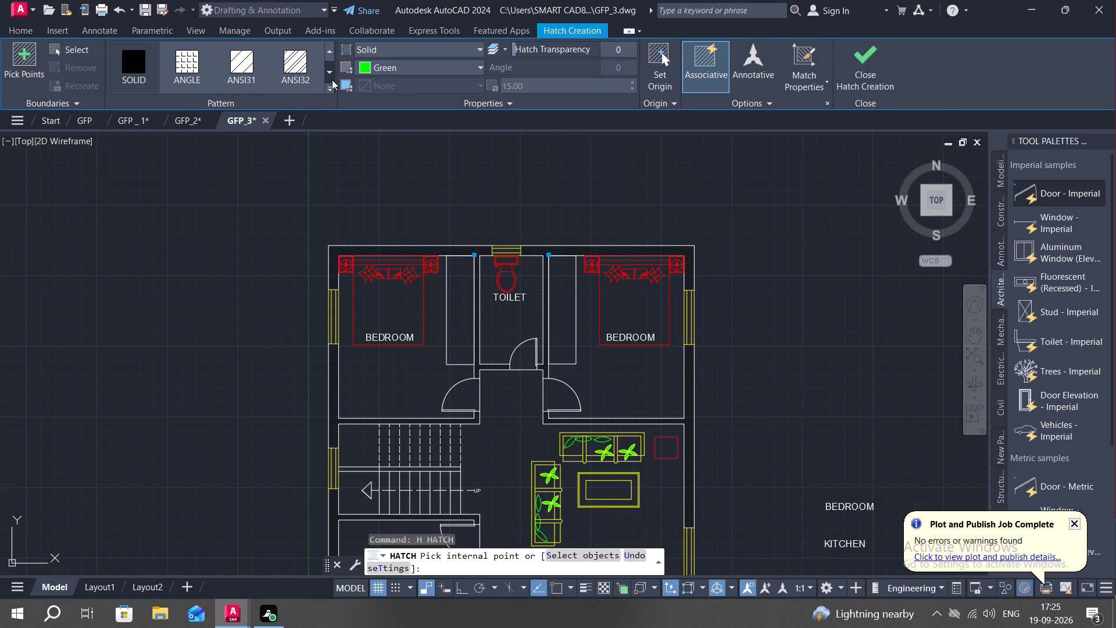
{"action": "left_click", "coordinate": [327, 83]}
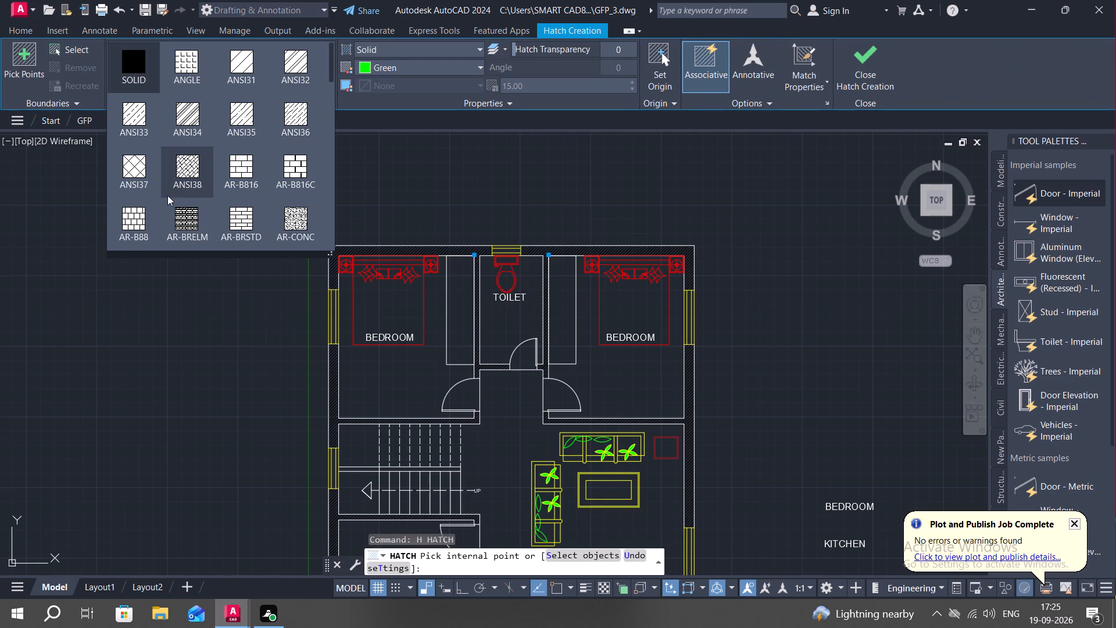
{"action": "scroll", "coordinate": [180, 197], "scroll_direction": "down", "scroll_amount": 2}
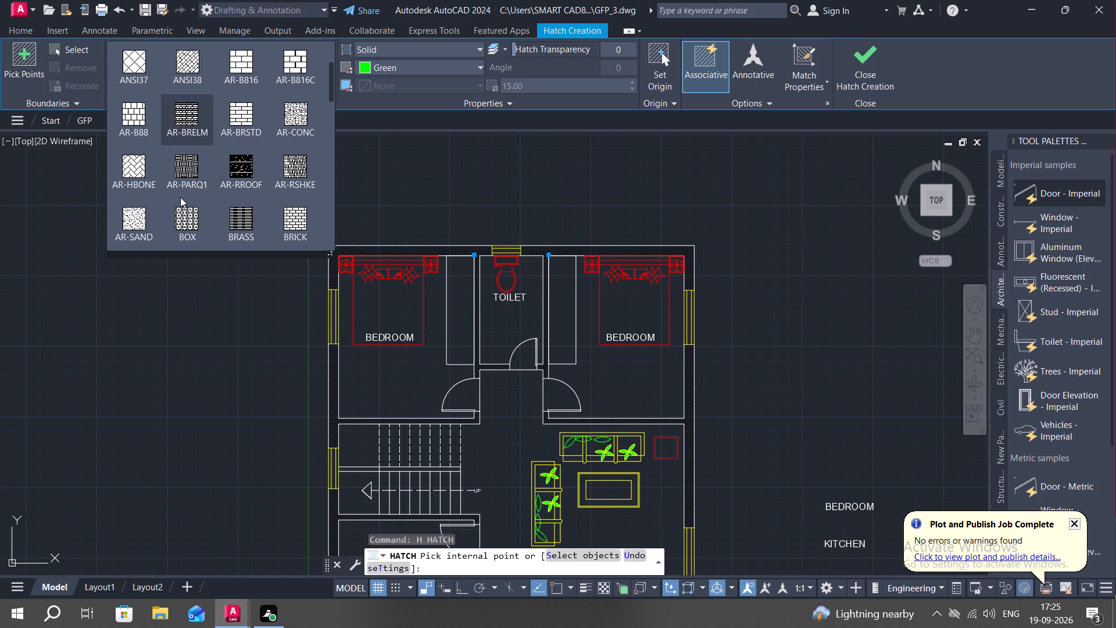
{"action": "scroll", "coordinate": [180, 198], "scroll_direction": "down", "scroll_amount": 2}
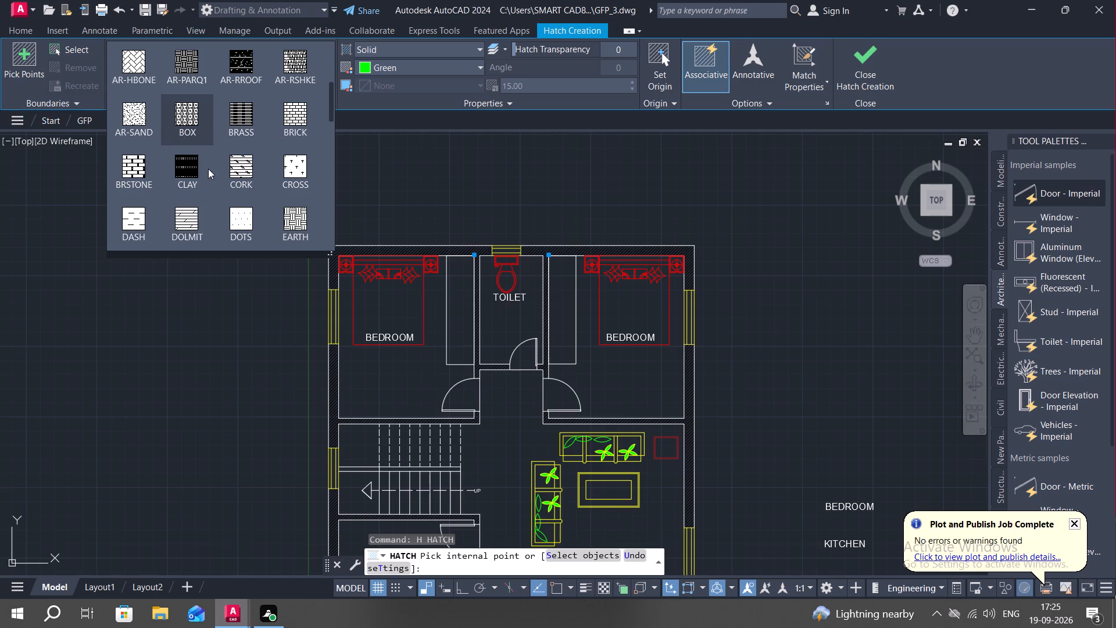
{"action": "left_click", "coordinate": [239, 163]}
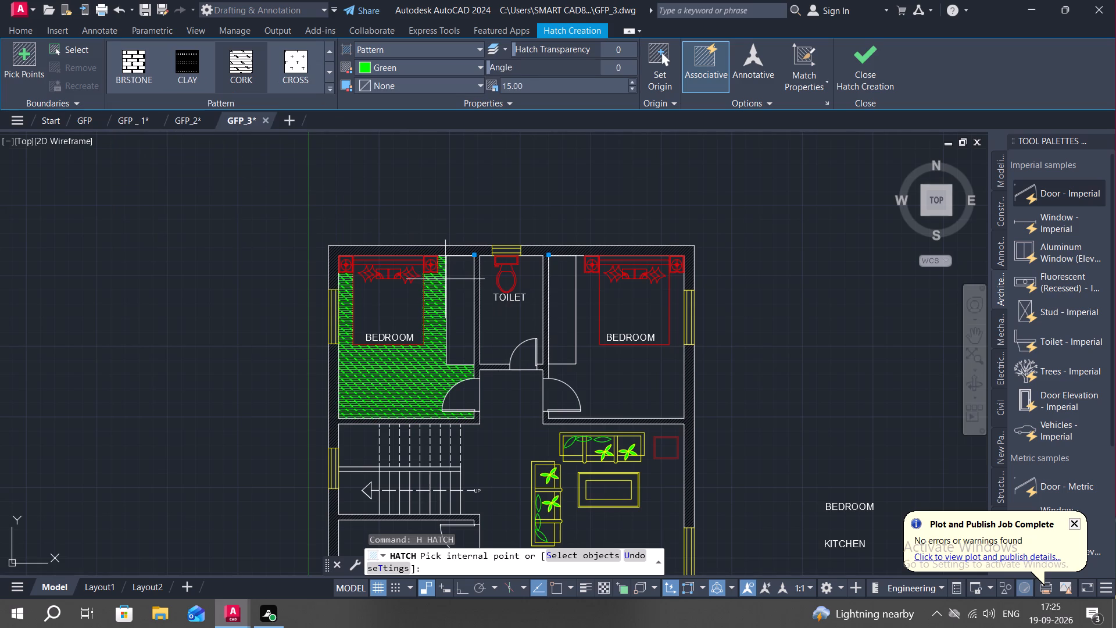
{"action": "left_click", "coordinate": [460, 281]}
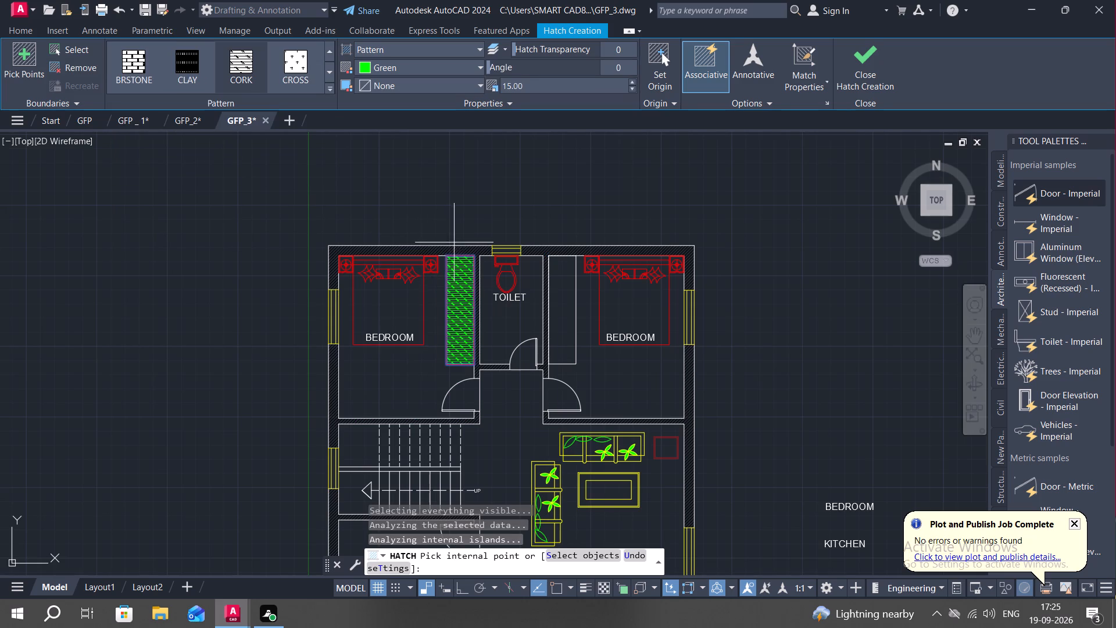
{"action": "left_click", "coordinate": [450, 65]}
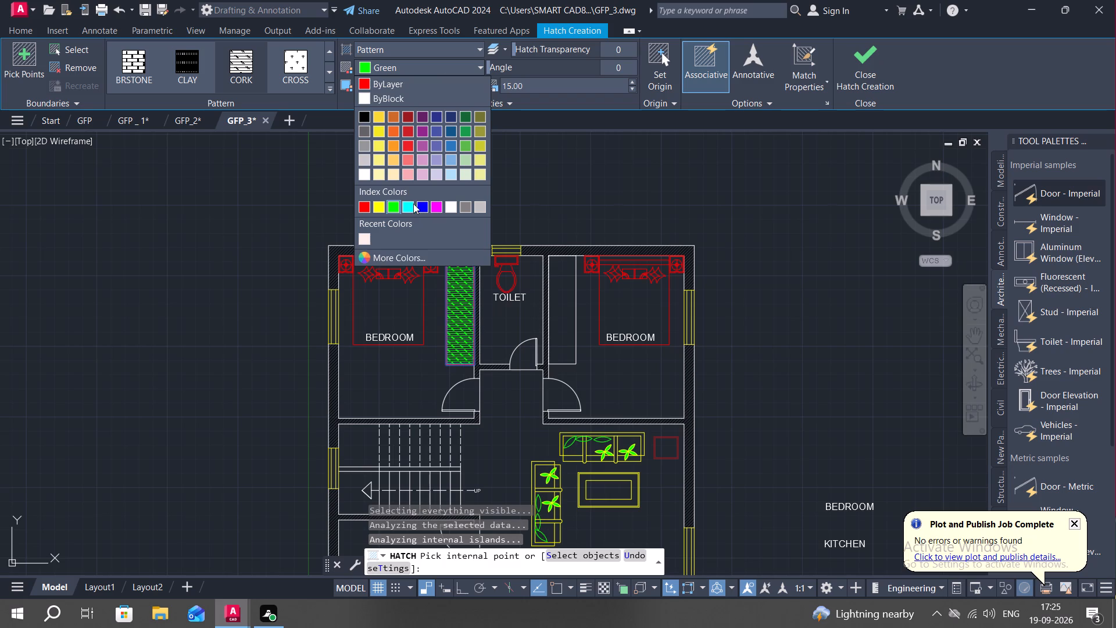
{"action": "left_click", "coordinate": [421, 208]}
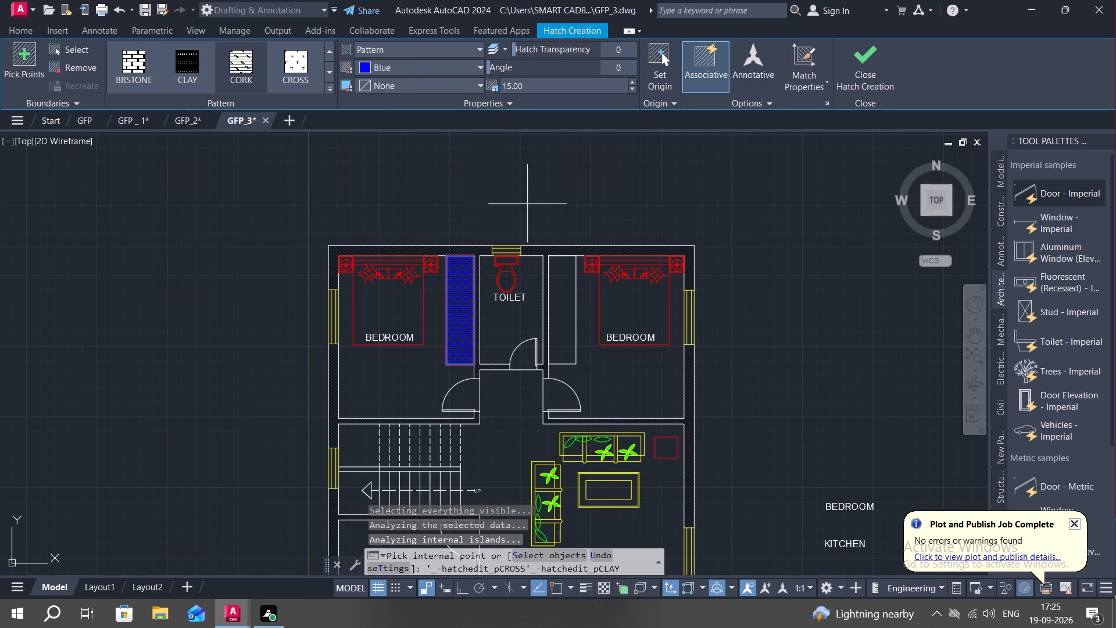
{"action": "left_click", "coordinate": [572, 297]}
{"action": "middle_click_drag", "start_coordinate": [558, 302], "coordinate": [527, 197]}
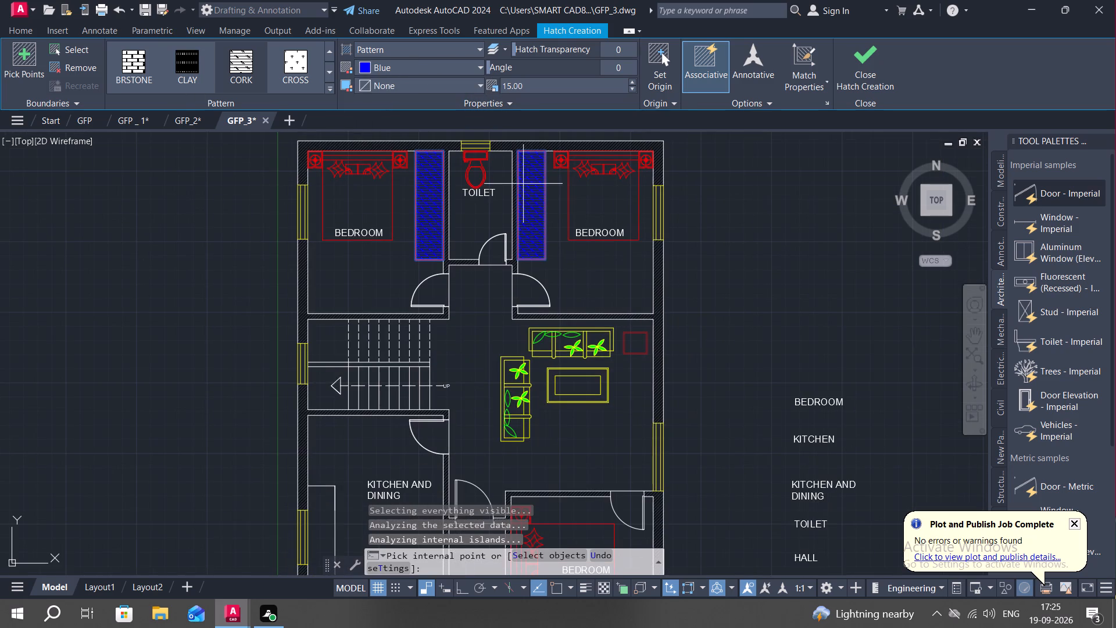
{"action": "key", "text": "Escape"}
{"action": "key", "text": "Escape"}
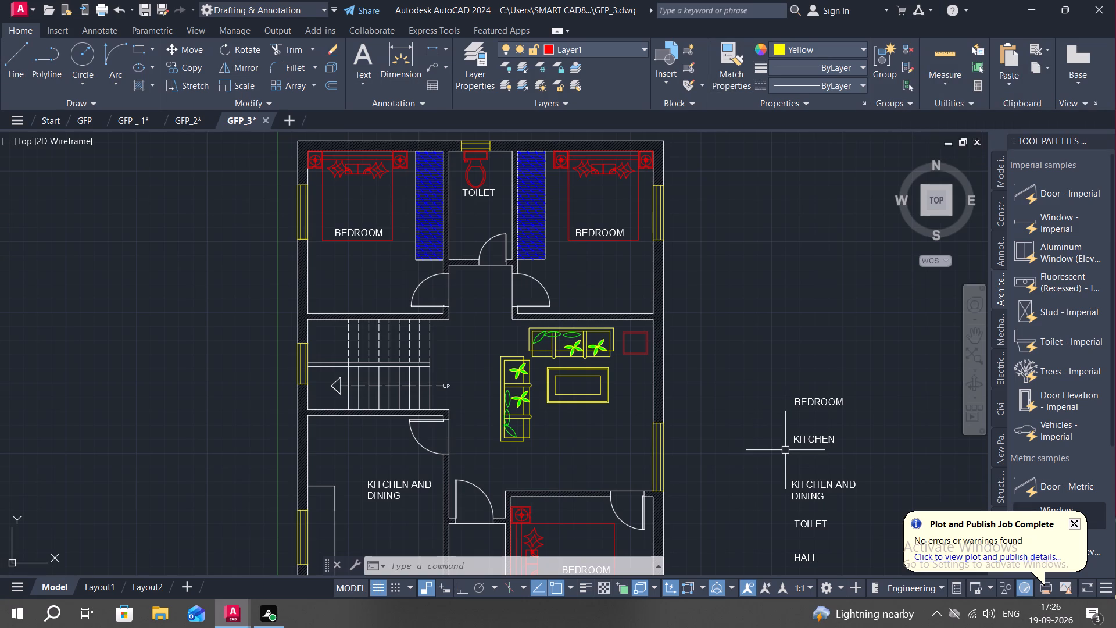
Change the spare KITCHEN label beside the plan to read LIVING.
{"action": "middle_click_drag", "start_coordinate": [784, 449], "coordinate": [764, 375]}
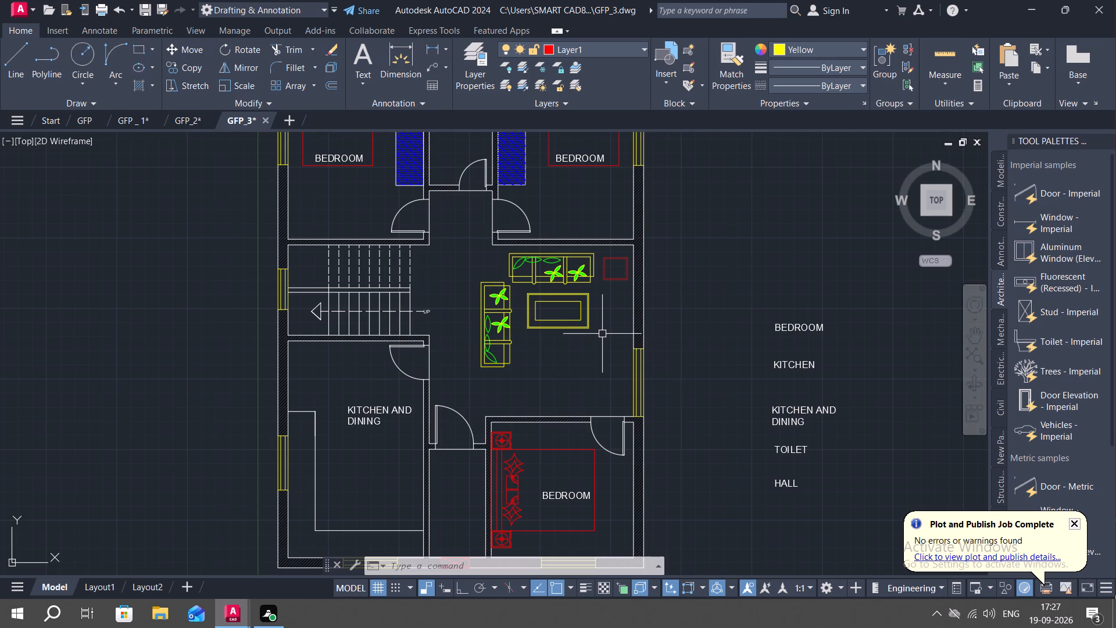
{"action": "scroll", "coordinate": [790, 381], "scroll_direction": "up", "scroll_amount": 1}
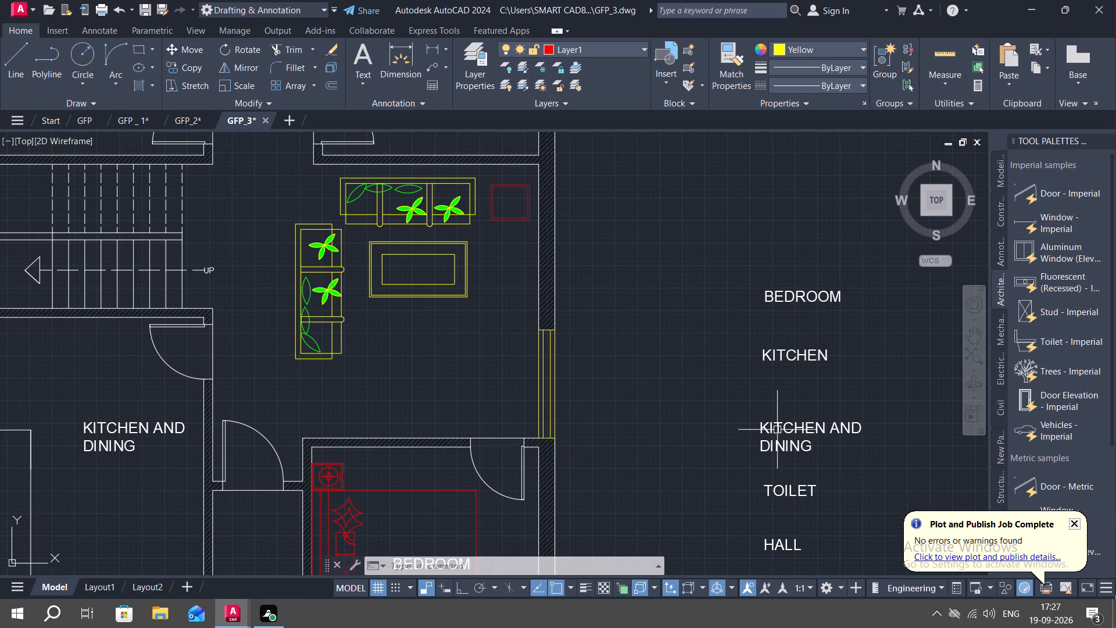
{"action": "double_click", "coordinate": [779, 427]}
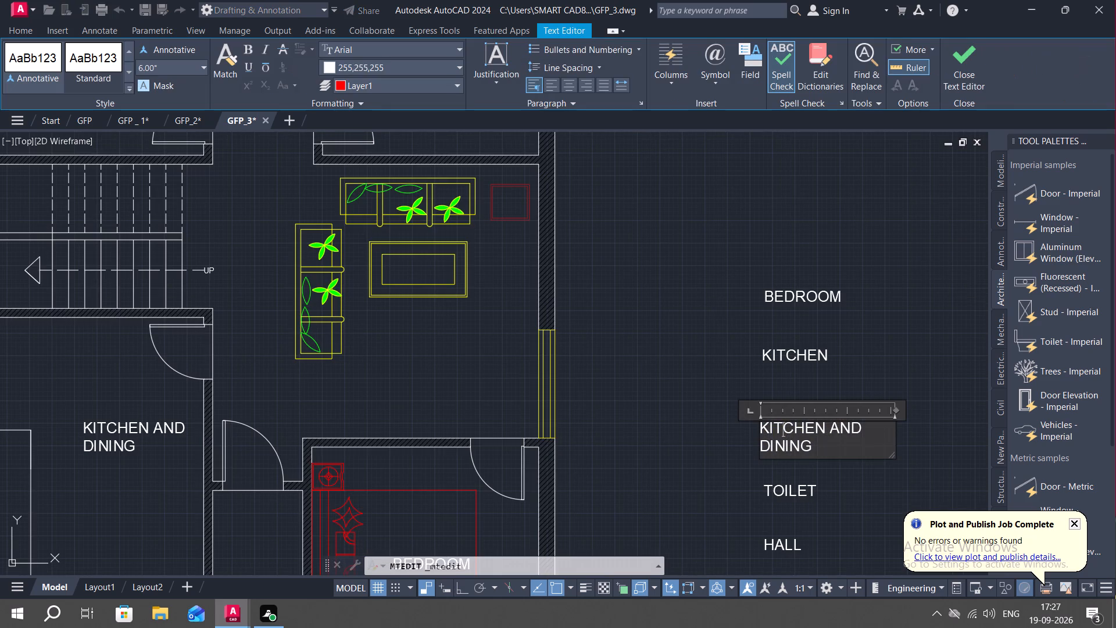
{"action": "triple_click", "coordinate": [820, 351]}
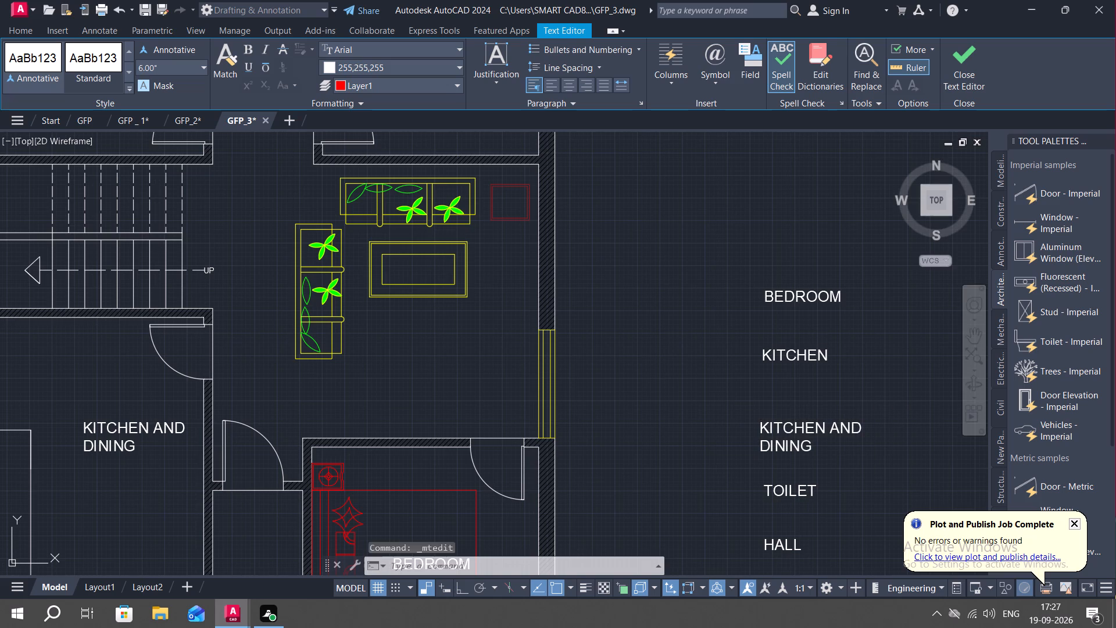
{"action": "double_click", "coordinate": [819, 355]}
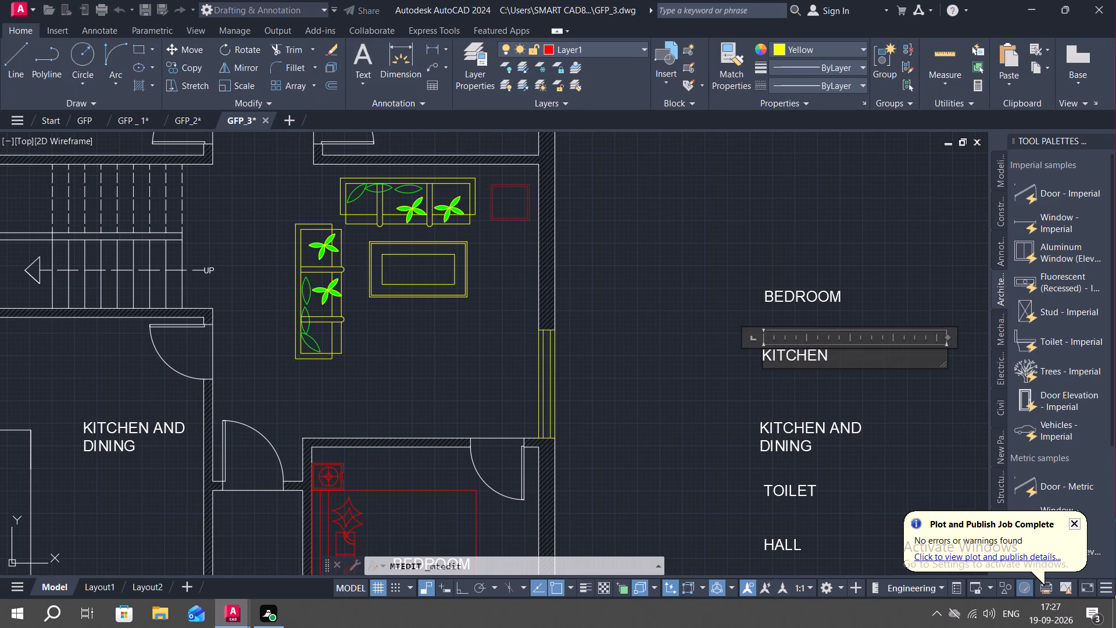
{"action": "left_click", "coordinate": [834, 356]}
{"action": "key", "text": "BackSpace"}
{"action": "key", "text": "BackSpace"}
{"action": "key", "text": "BackSpace"}
{"action": "key", "text": "BackSpace"}
{"action": "key", "text": "BackSpace"}
{"action": "key", "text": "BackSpace"}
{"action": "key", "text": "BackSpace"}
{"action": "key", "text": "BackSpace"}
{"action": "key", "text": "BackSpace"}
{"action": "key", "text": "BackSpace"}
{"action": "key", "text": "BackSpace"}
{"action": "key", "text": "BackSpace"}
{"action": "key", "text": "BackSpace"}
{"action": "key", "text": "BackSpace"}
{"action": "key", "text": "BackSpace"}
{"action": "key", "text": "BackSpace"}
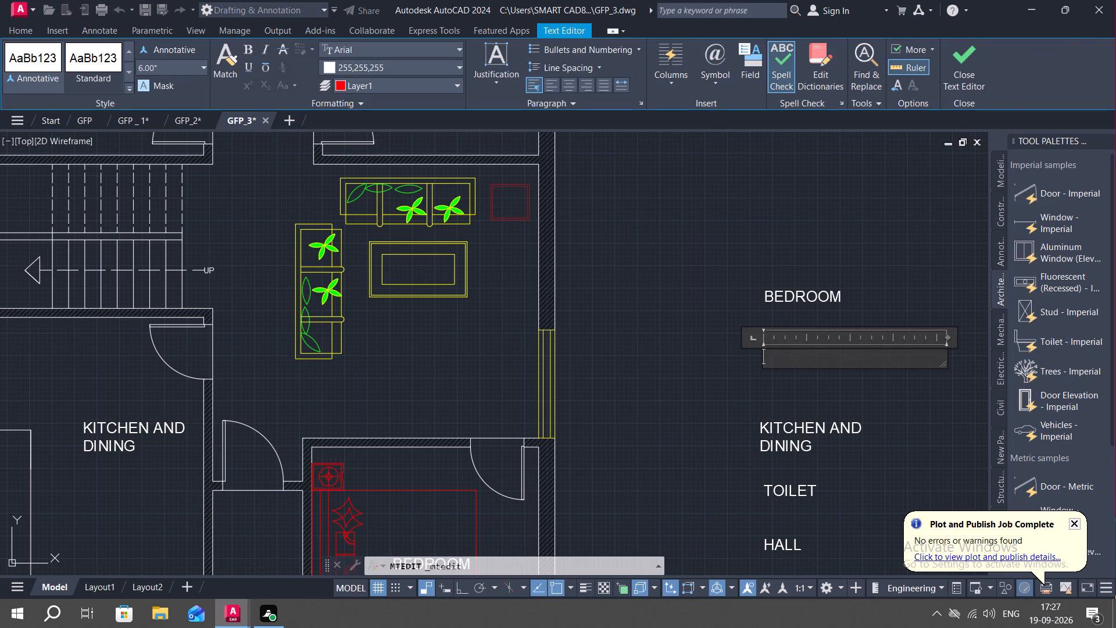
{"action": "type", "text": "LID"}
{"action": "key", "text": "BackSpace"}
{"action": "key", "text": "s"}
{"action": "key", "text": "BackSpace"}
{"action": "type", "text": "VING"}
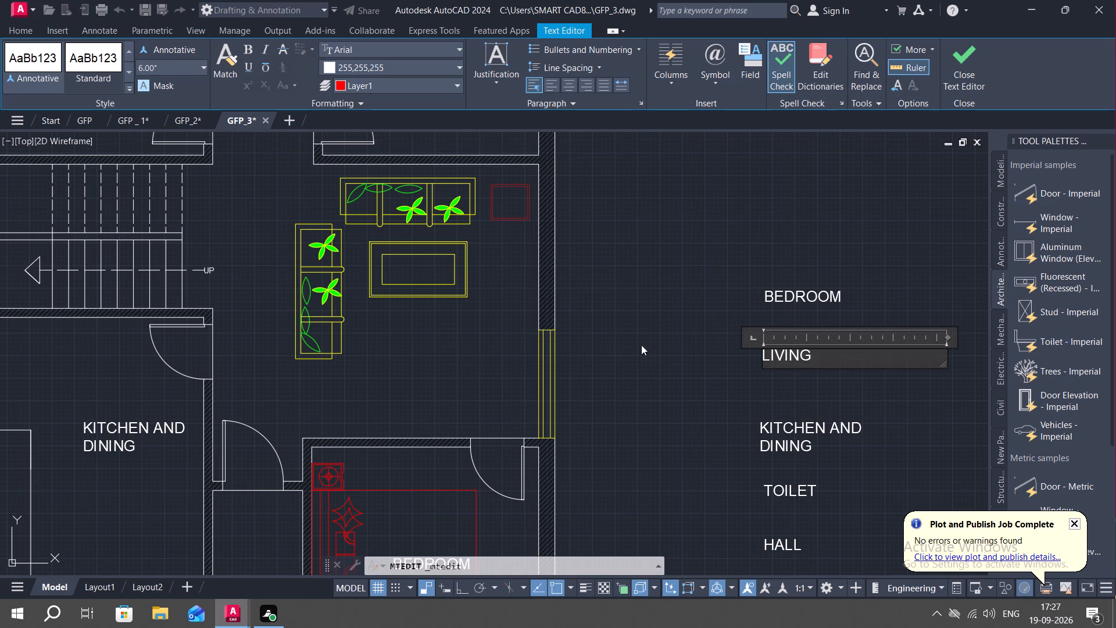
{"action": "left_click", "coordinate": [646, 342]}
Copy the LIVING label onto the center table in the living room.
{"action": "key", "text": "c"}
{"action": "key", "text": "o"}
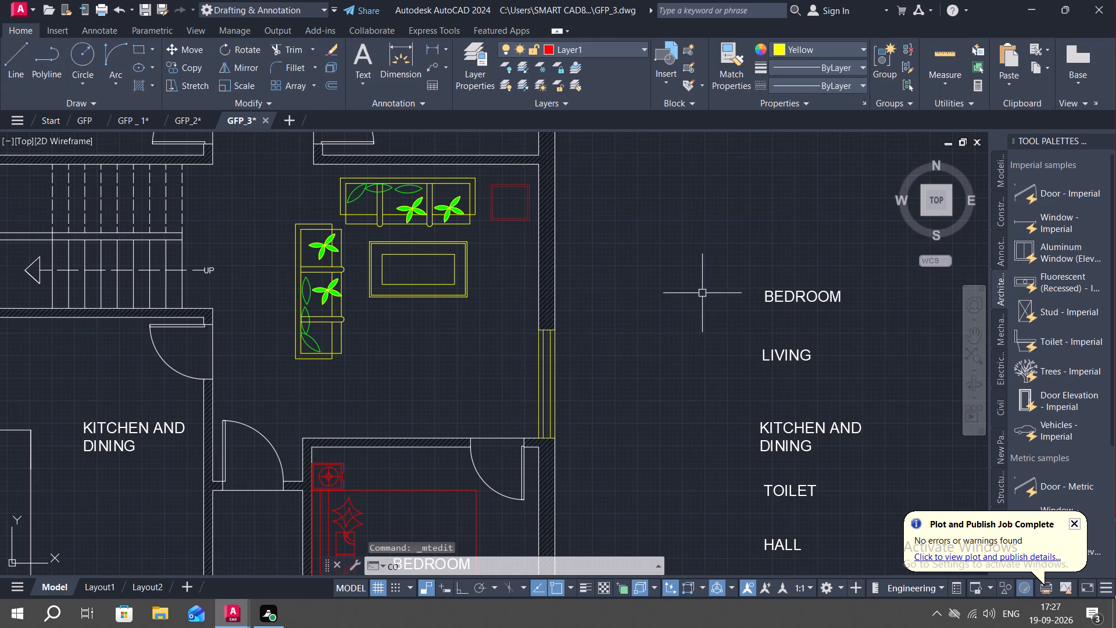
{"action": "key", "text": "space"}
{"action": "left_click", "coordinate": [791, 356]}
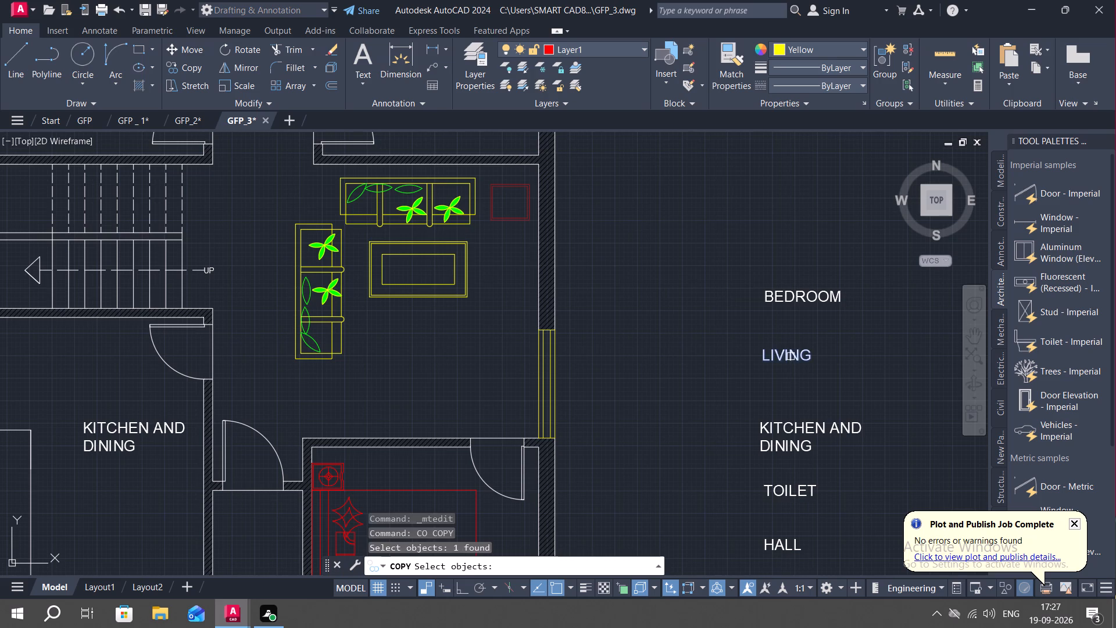
{"action": "right_click", "coordinate": [789, 355]}
{"action": "left_click", "coordinate": [788, 355]}
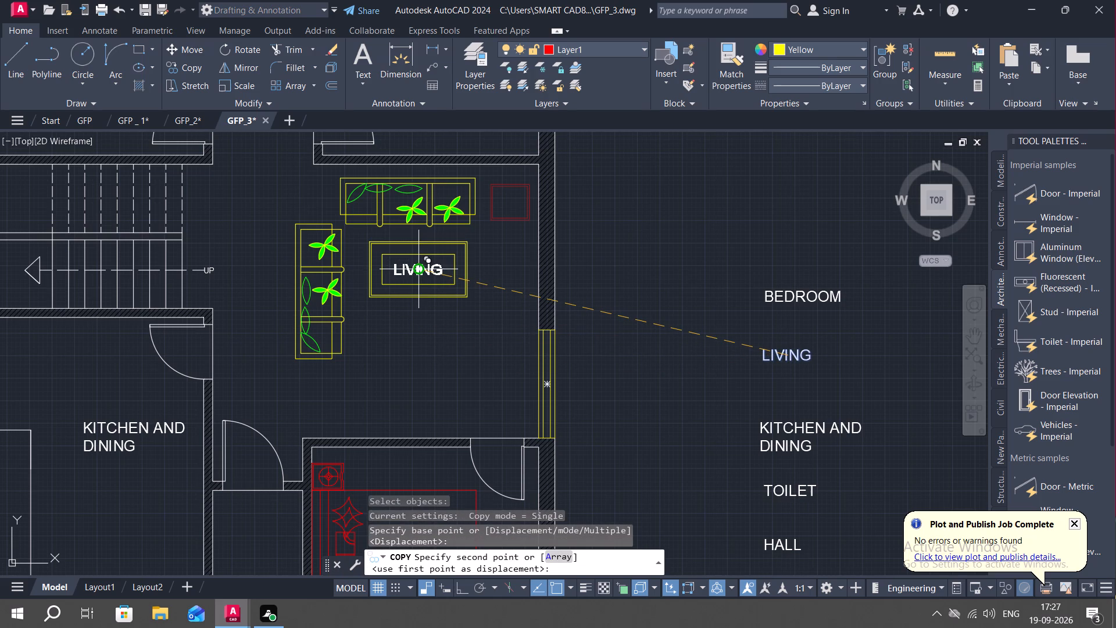
{"action": "left_click", "coordinate": [418, 270]}
Delete the spare room-name labels beside the plan, from BEDROOM down to HALL.
{"action": "scroll", "coordinate": [671, 324], "scroll_direction": "down", "scroll_amount": 1}
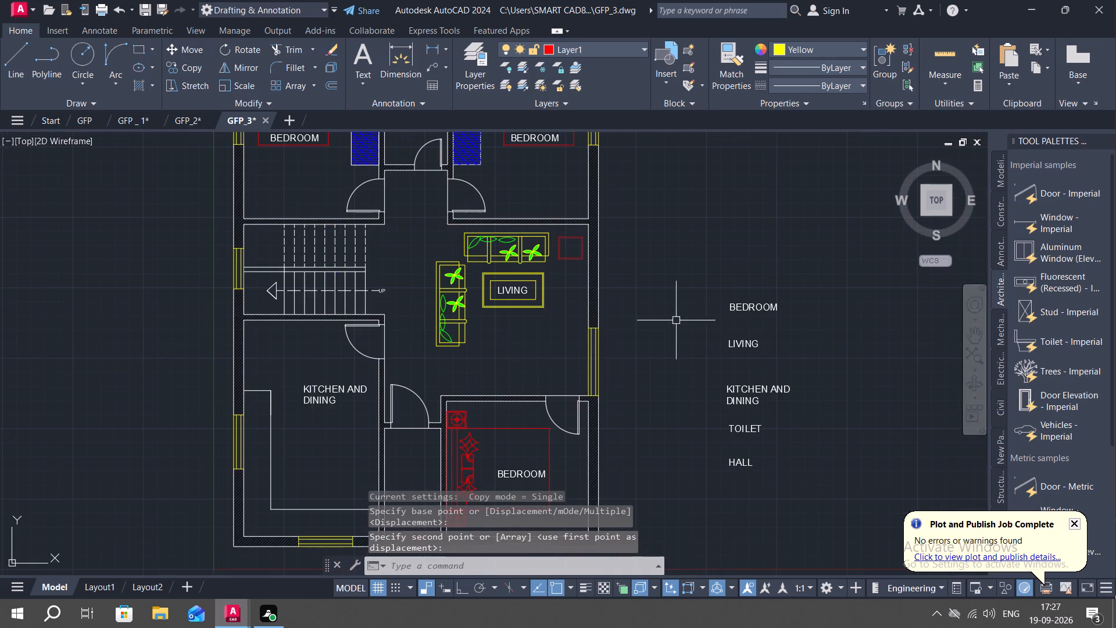
{"action": "middle_click_drag", "start_coordinate": [670, 315], "coordinate": [660, 302]}
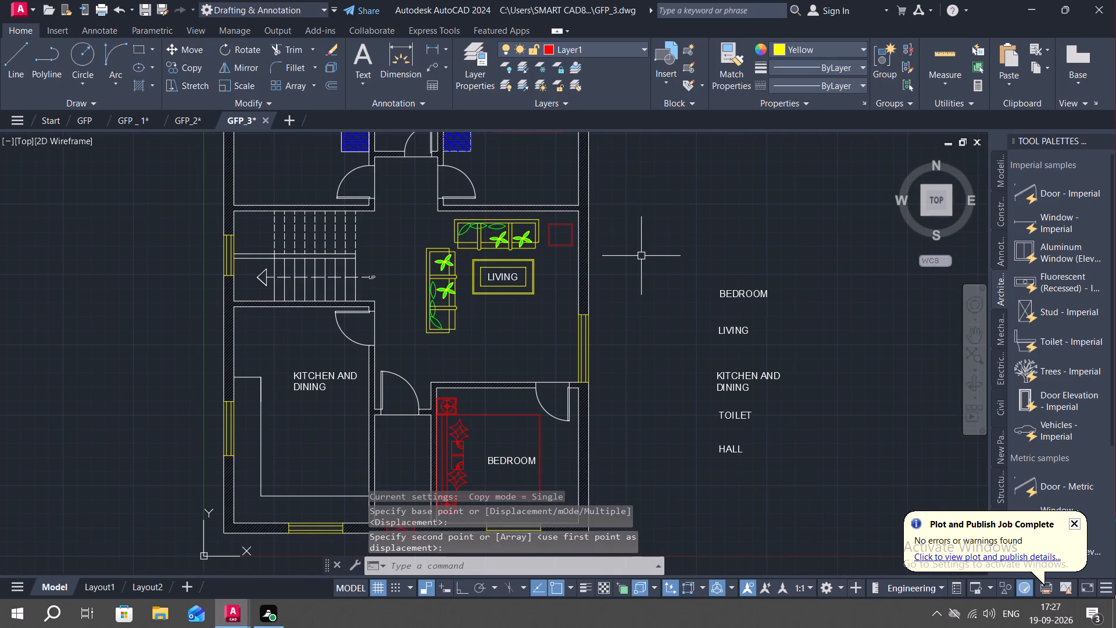
{"action": "left_click", "coordinate": [660, 256]}
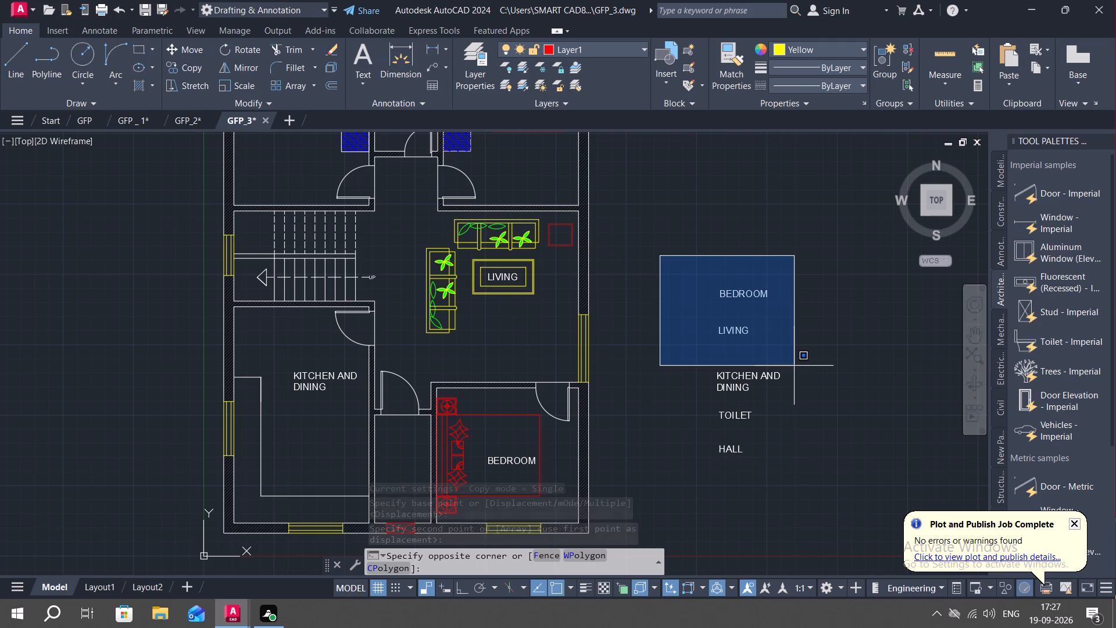
{"action": "left_click", "coordinate": [805, 466]}
{"action": "key", "text": "Delete"}
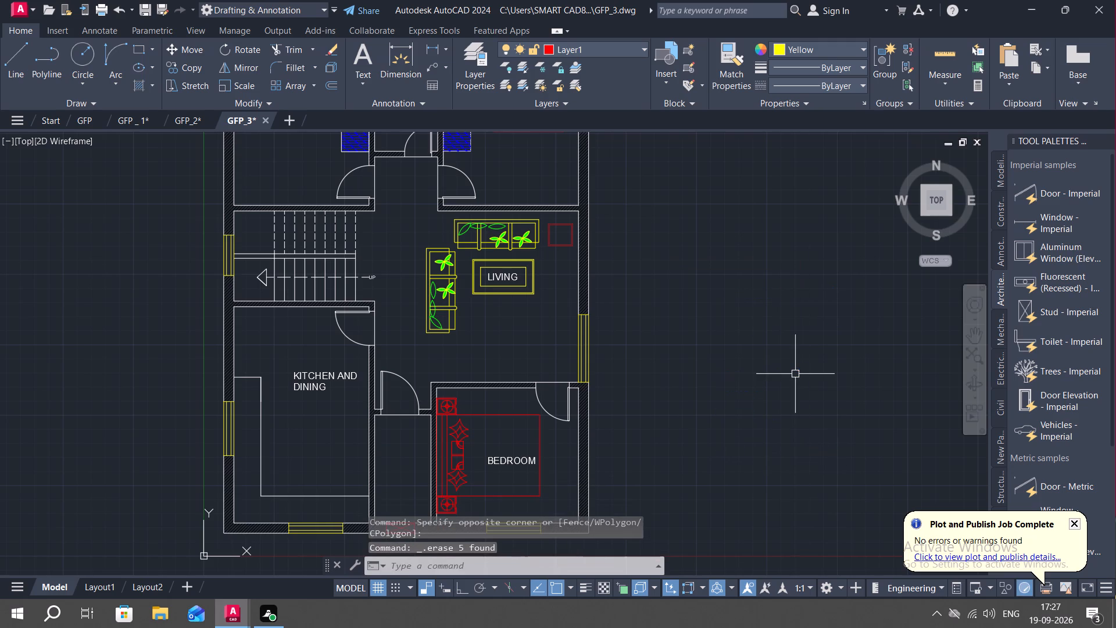
Add a linear dimension for the upper-left bedroom's inner width, just above its lower wall.
{"action": "scroll", "coordinate": [641, 310], "scroll_direction": "down", "scroll_amount": 1}
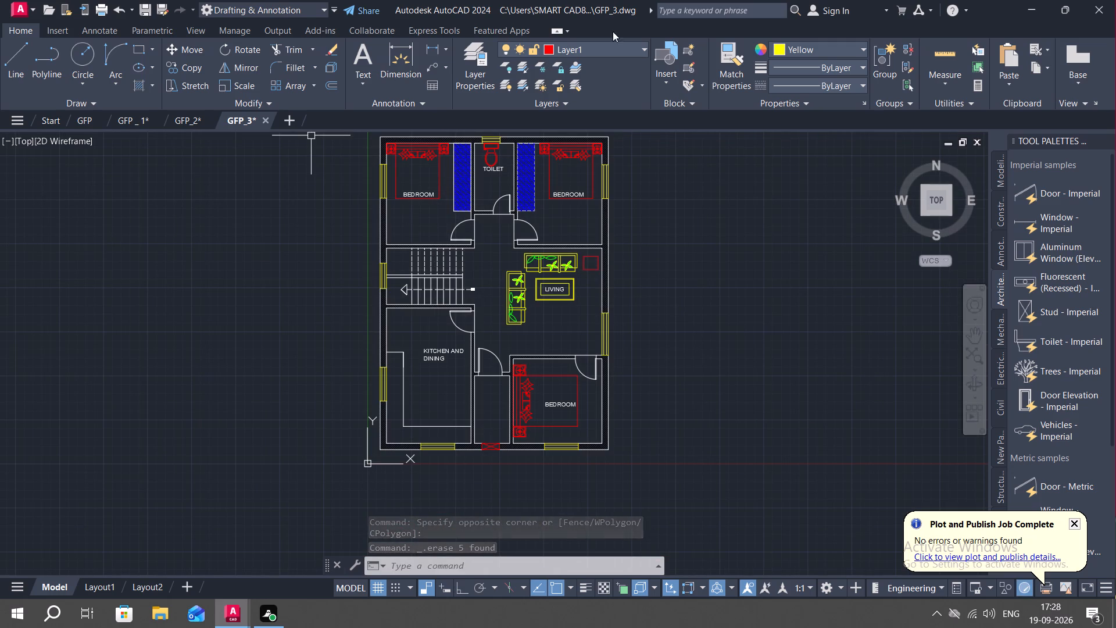
{"action": "left_click", "coordinate": [430, 43]}
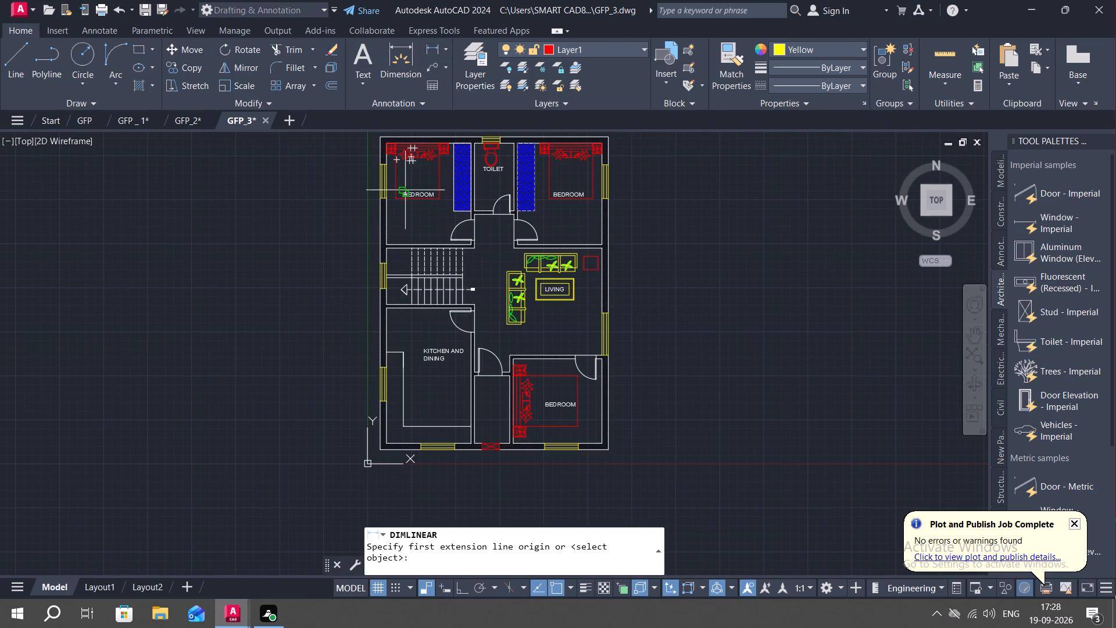
{"action": "scroll", "coordinate": [380, 244], "scroll_direction": "up", "scroll_amount": 3}
{"action": "left_click", "coordinate": [402, 245]}
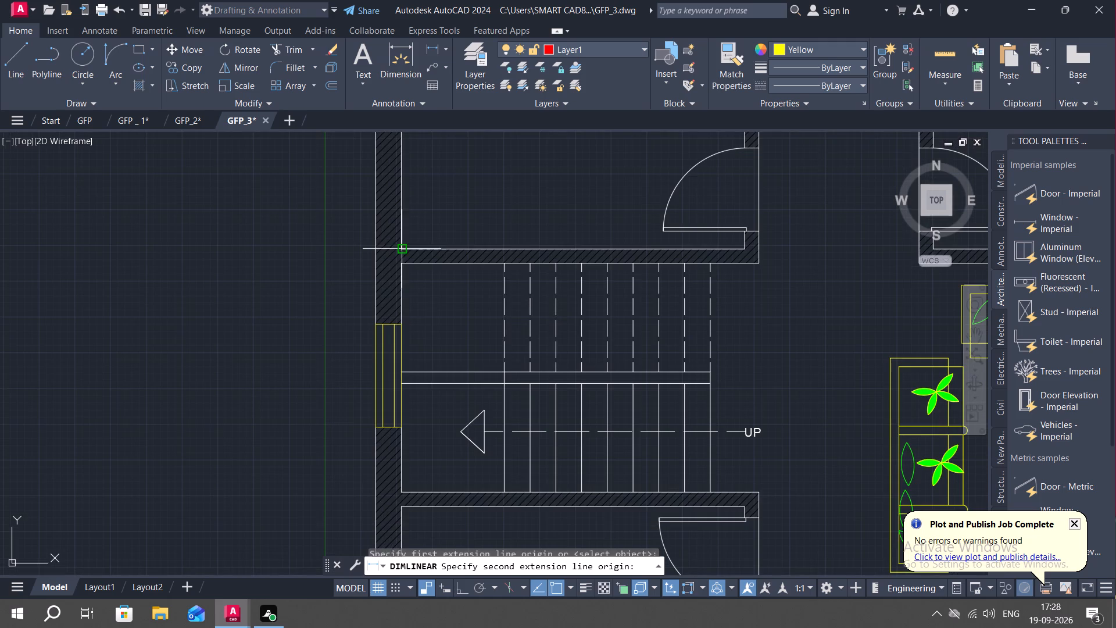
{"action": "left_click", "coordinate": [747, 245]}
{"action": "left_click", "coordinate": [745, 238]}
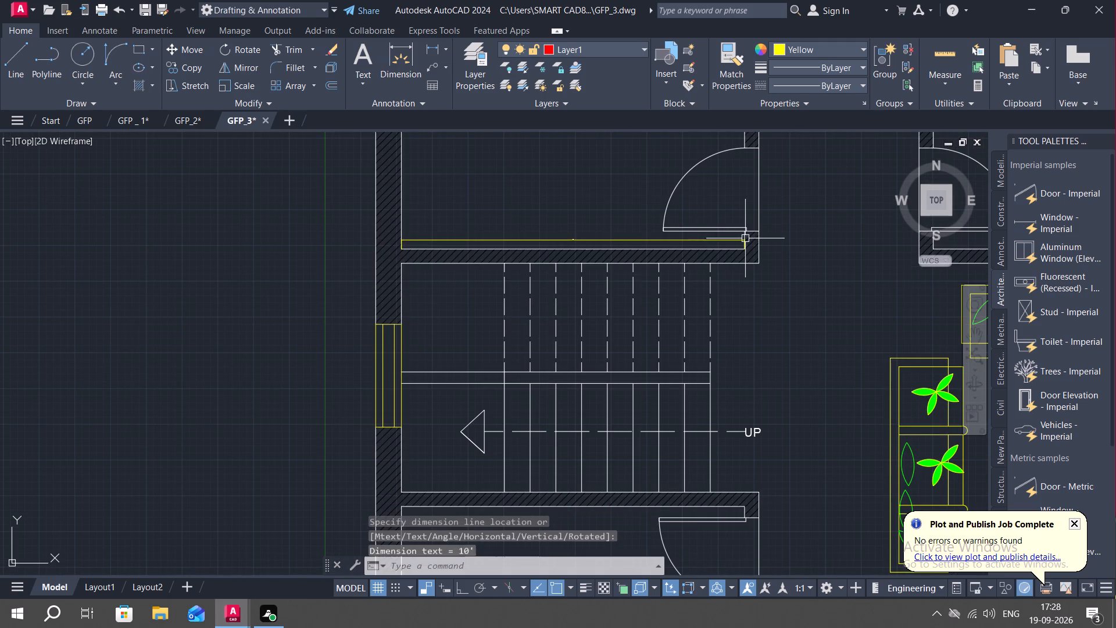
Set the Standard dimension style's text height to 6" and make that style current.
{"action": "left_click", "coordinate": [555, 240]}
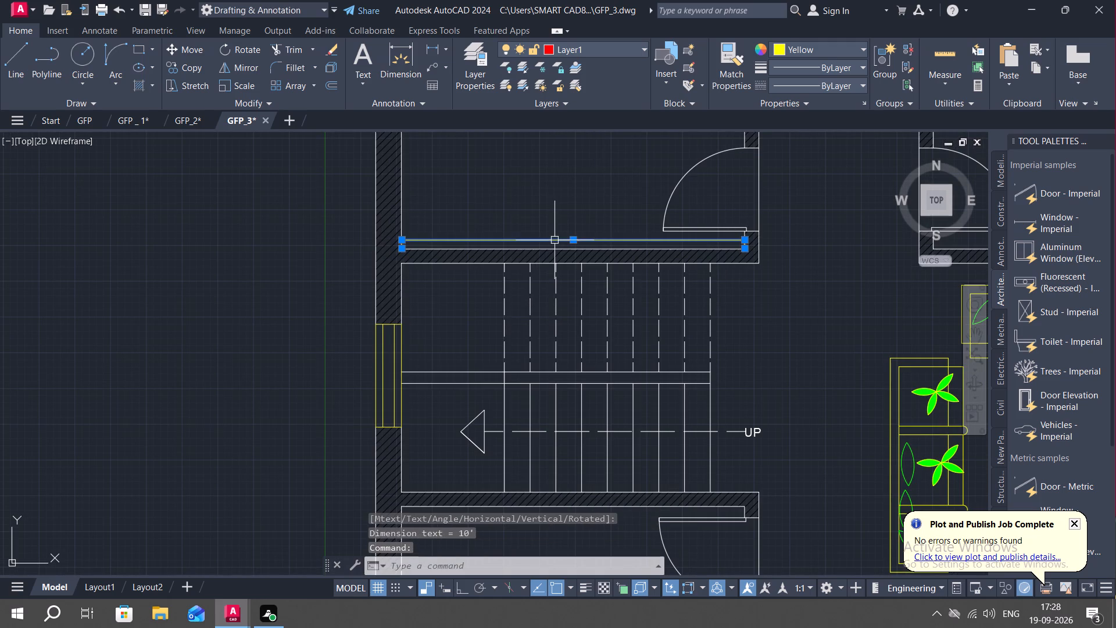
{"action": "type", "text": "D"}
{"action": "key", "text": "space"}
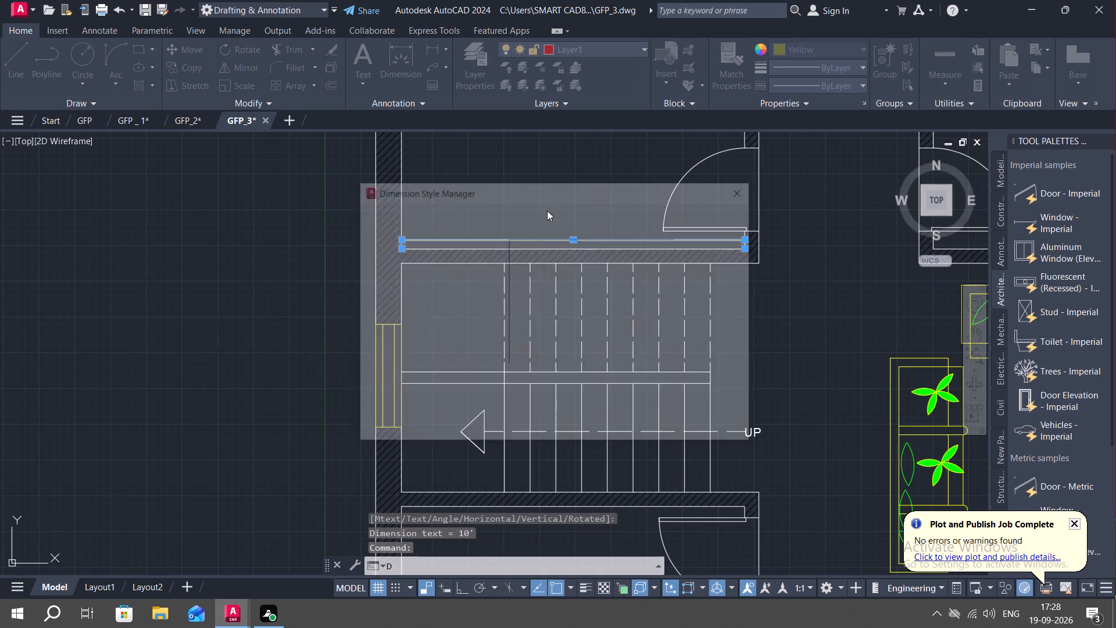
{"action": "left_click", "coordinate": [709, 287]}
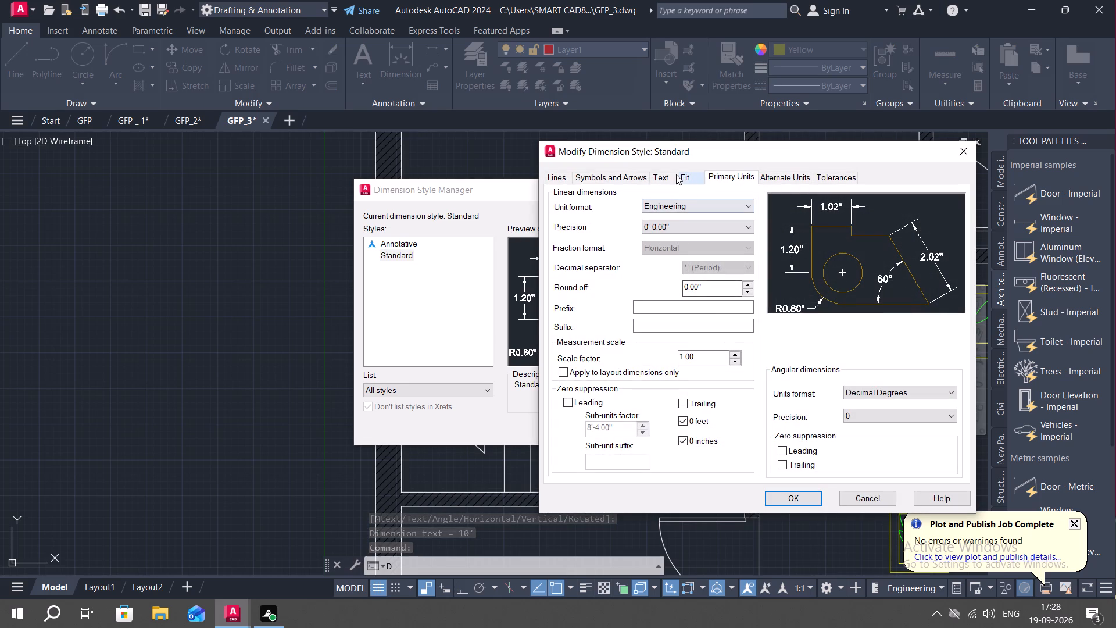
{"action": "left_click", "coordinate": [661, 176]}
{"action": "left_click", "coordinate": [724, 281]}
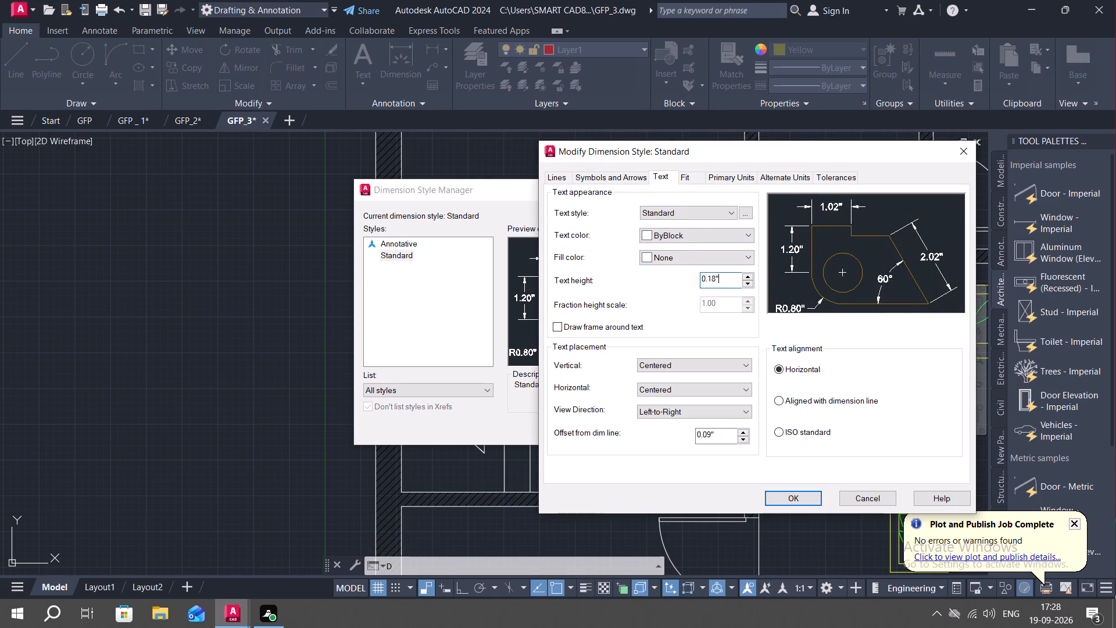
{"action": "key", "text": "BackSpace"}
{"action": "key", "text": "BackSpace"}
{"action": "key", "text": "BackSpace"}
{"action": "key", "text": "BackSpace"}
{"action": "key", "text": "BackSpace"}
{"action": "key", "text": "BackSpace"}
{"action": "key", "text": "BackSpace"}
{"action": "key", "text": "BackSpace"}
{"action": "key", "text": "BackSpace"}
{"action": "key", "text": "BackSpace"}
{"action": "key", "text": "BackSpace"}
{"action": "type", "text": "6\""}
{"action": "key", "text": "Return"}
{"action": "key", "text": "Return"}
{"action": "left_click", "coordinate": [795, 499]}
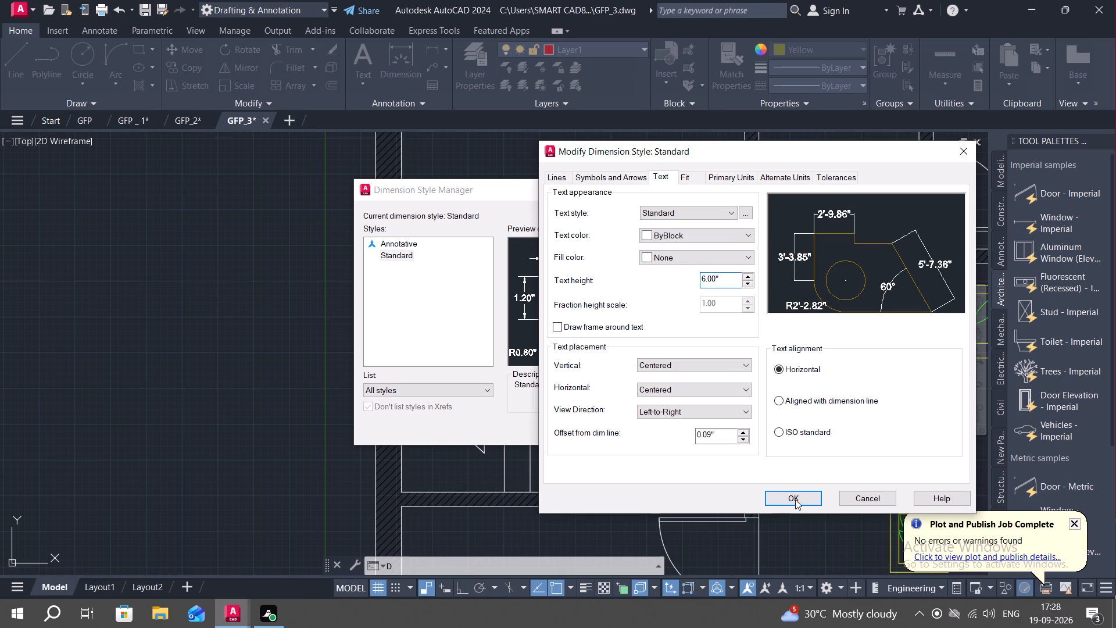
{"action": "left_click", "coordinate": [721, 249]}
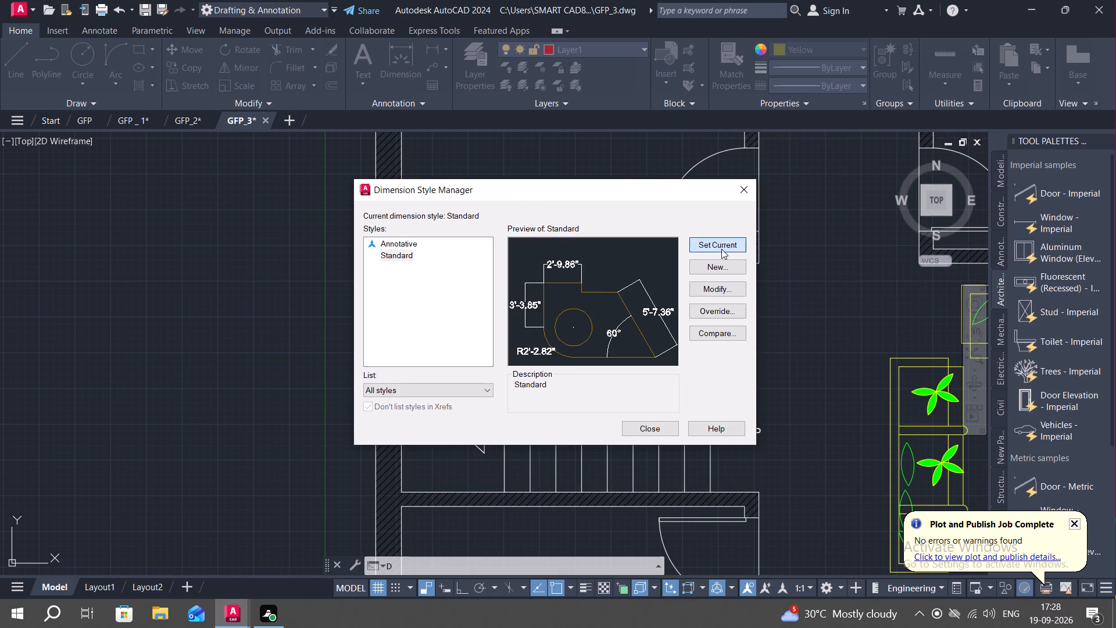
{"action": "left_click", "coordinate": [738, 190]}
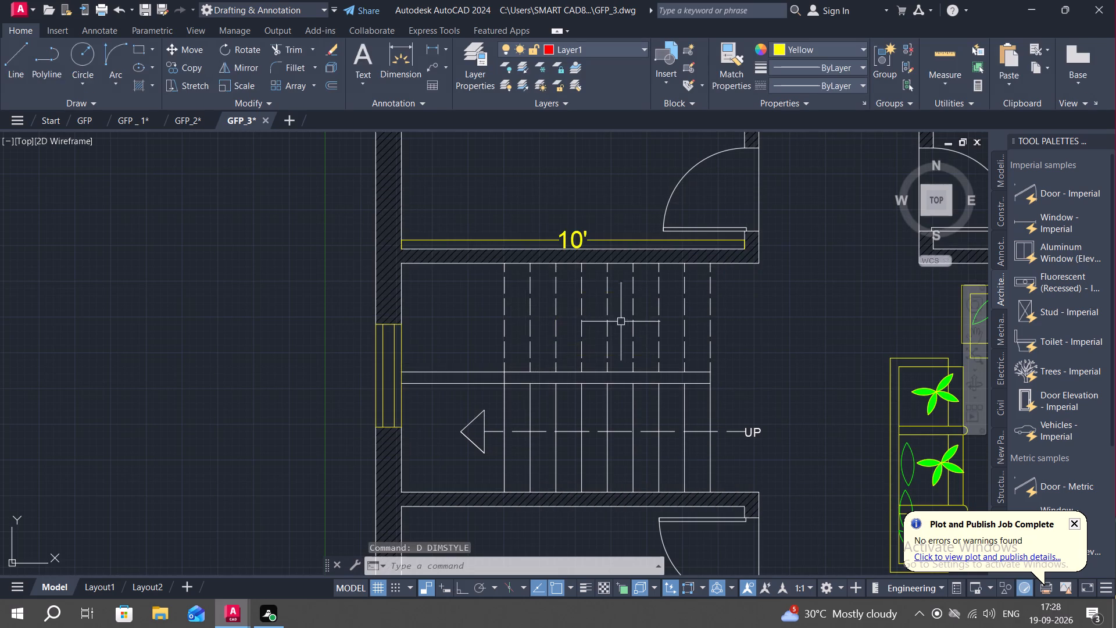
Change the color of the upper-left bedroom's width dimension to green.
{"action": "middle_click_drag", "start_coordinate": [589, 210], "coordinate": [560, 362]}
{"action": "scroll", "coordinate": [541, 304], "scroll_direction": "down", "scroll_amount": 2}
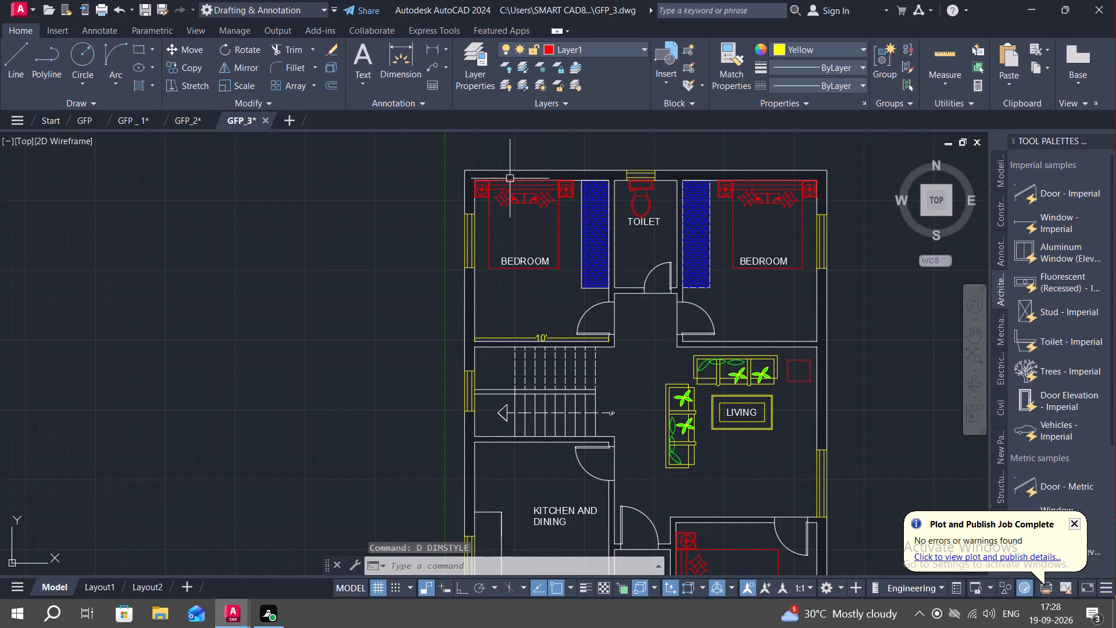
{"action": "left_click", "coordinate": [541, 336]}
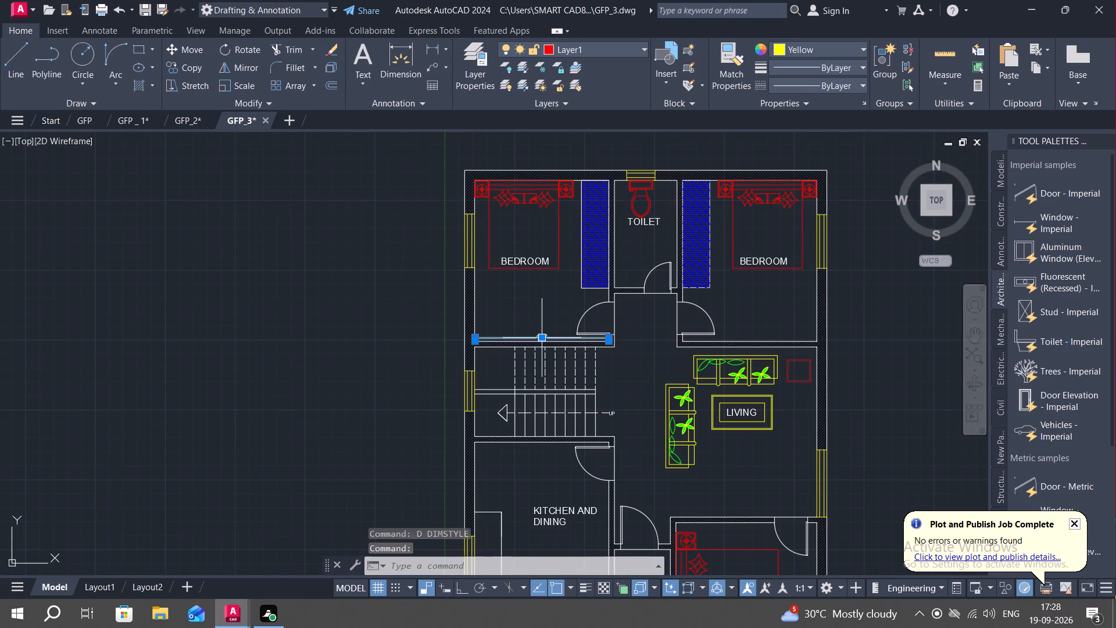
{"action": "left_click", "coordinate": [825, 46]}
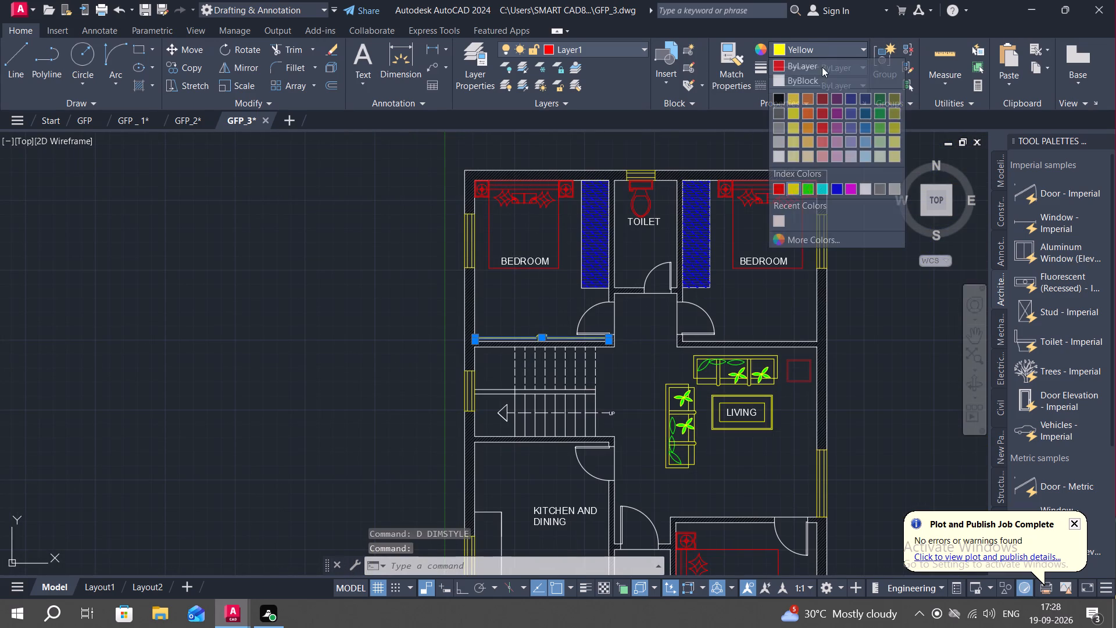
{"action": "left_click", "coordinate": [807, 190]}
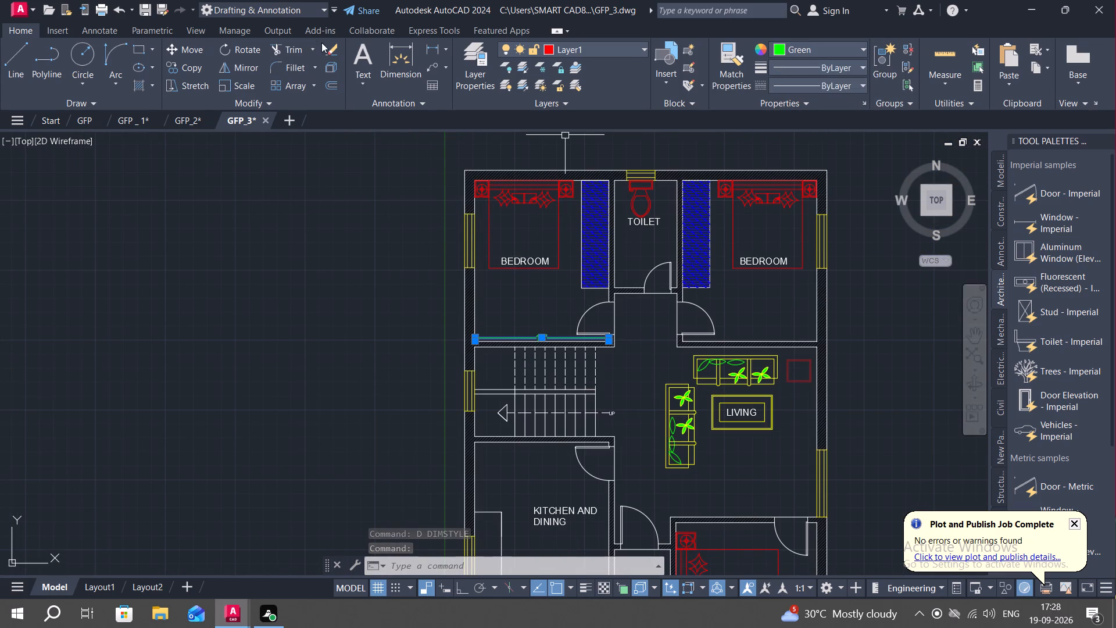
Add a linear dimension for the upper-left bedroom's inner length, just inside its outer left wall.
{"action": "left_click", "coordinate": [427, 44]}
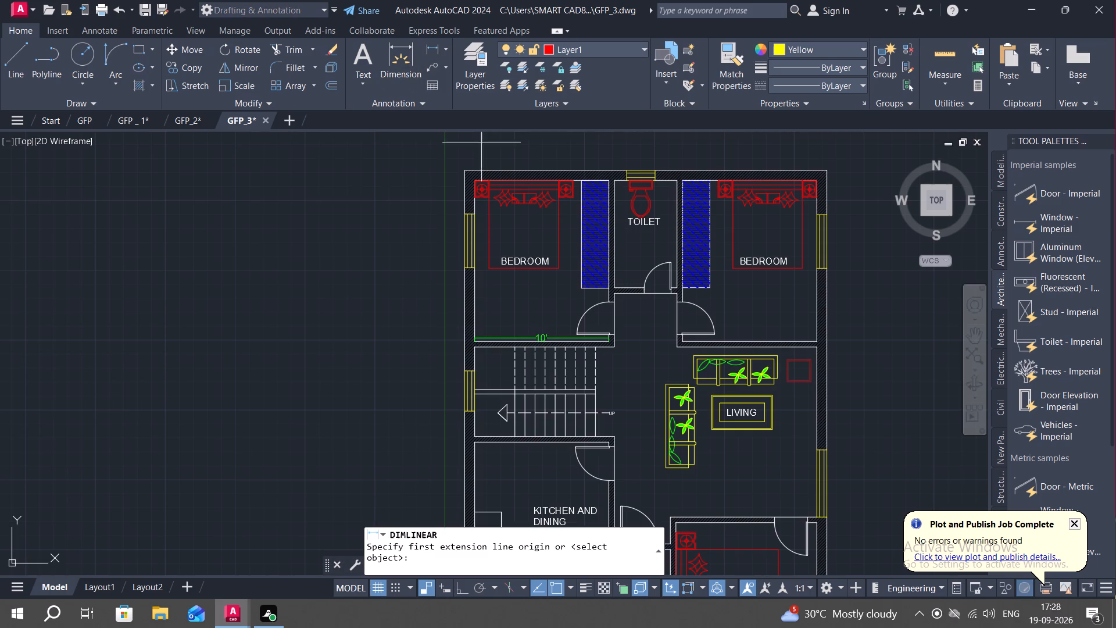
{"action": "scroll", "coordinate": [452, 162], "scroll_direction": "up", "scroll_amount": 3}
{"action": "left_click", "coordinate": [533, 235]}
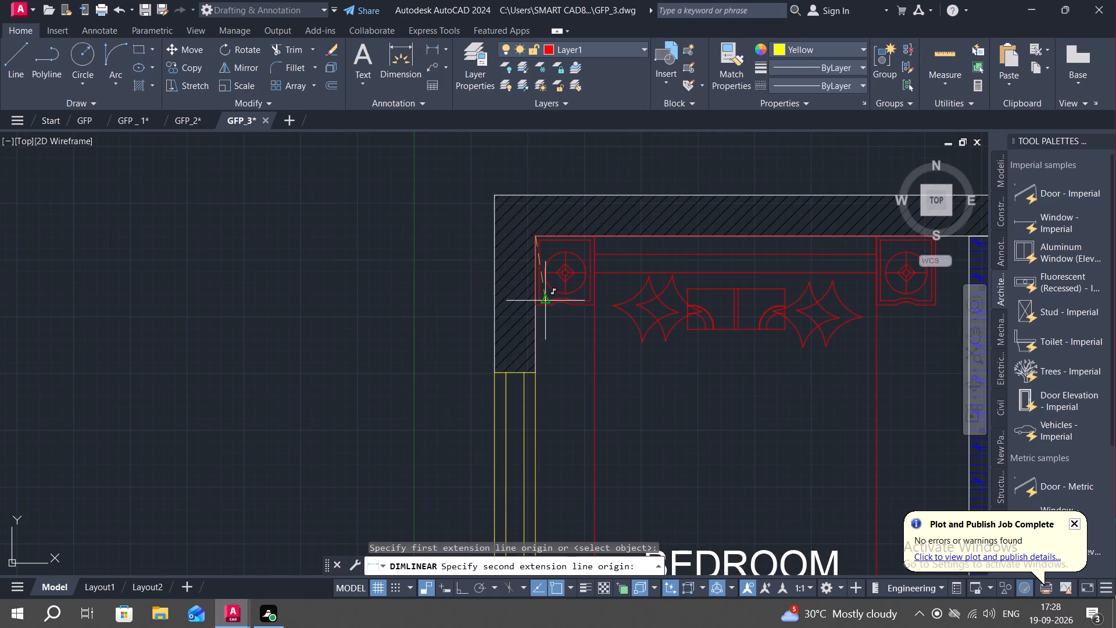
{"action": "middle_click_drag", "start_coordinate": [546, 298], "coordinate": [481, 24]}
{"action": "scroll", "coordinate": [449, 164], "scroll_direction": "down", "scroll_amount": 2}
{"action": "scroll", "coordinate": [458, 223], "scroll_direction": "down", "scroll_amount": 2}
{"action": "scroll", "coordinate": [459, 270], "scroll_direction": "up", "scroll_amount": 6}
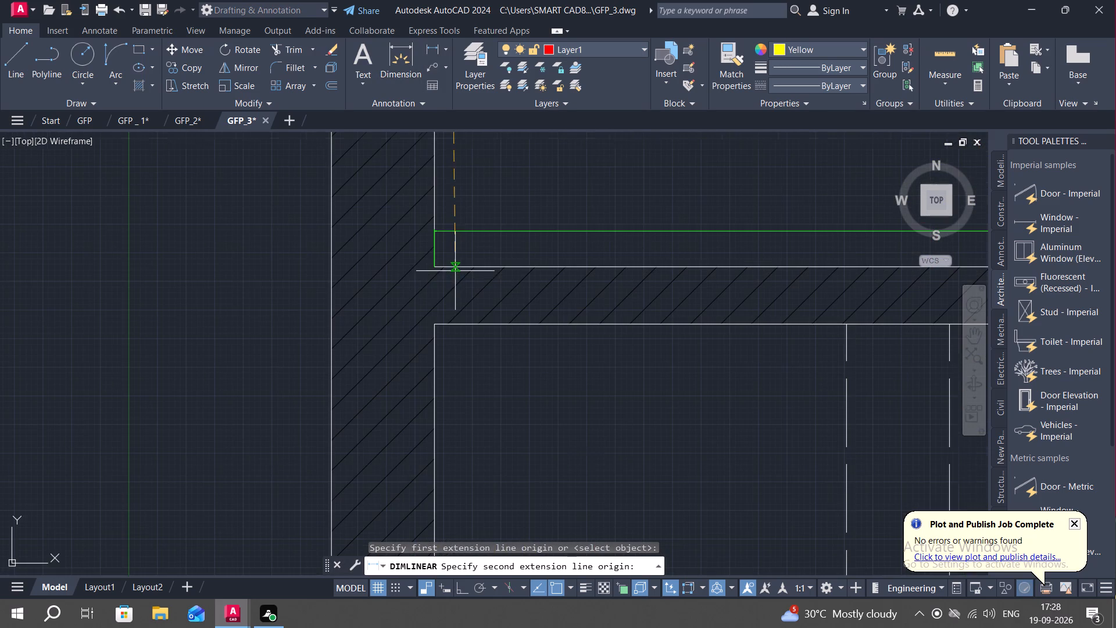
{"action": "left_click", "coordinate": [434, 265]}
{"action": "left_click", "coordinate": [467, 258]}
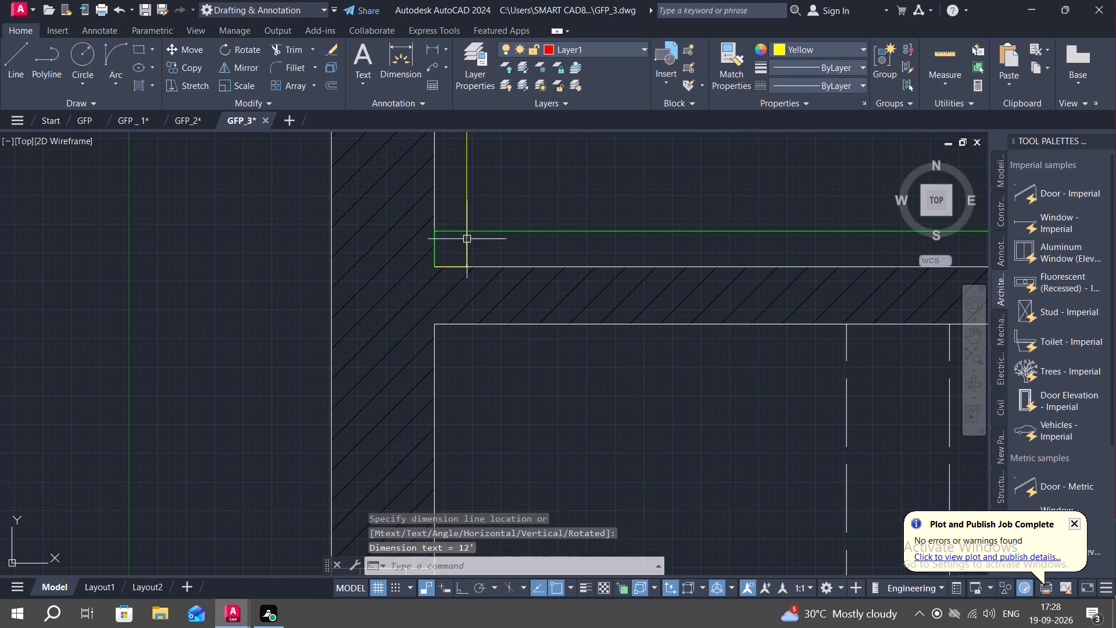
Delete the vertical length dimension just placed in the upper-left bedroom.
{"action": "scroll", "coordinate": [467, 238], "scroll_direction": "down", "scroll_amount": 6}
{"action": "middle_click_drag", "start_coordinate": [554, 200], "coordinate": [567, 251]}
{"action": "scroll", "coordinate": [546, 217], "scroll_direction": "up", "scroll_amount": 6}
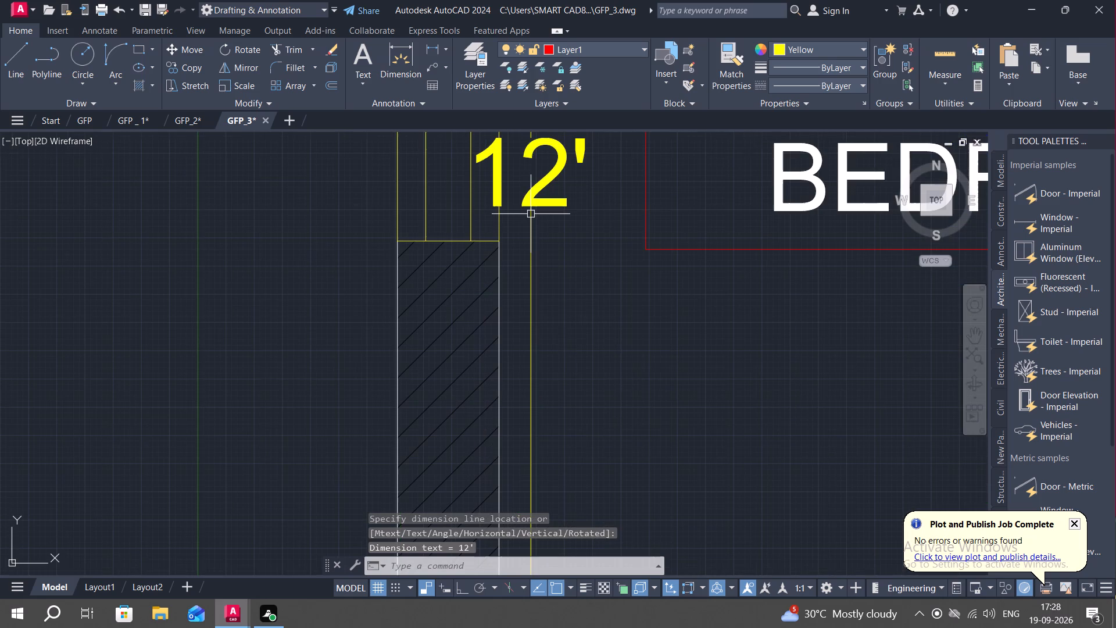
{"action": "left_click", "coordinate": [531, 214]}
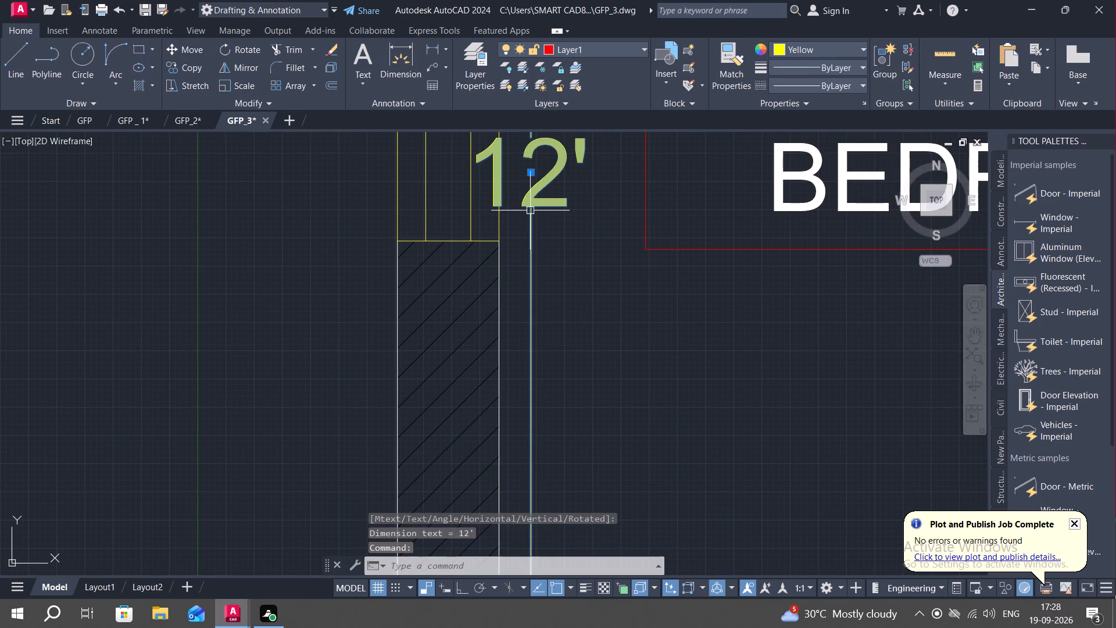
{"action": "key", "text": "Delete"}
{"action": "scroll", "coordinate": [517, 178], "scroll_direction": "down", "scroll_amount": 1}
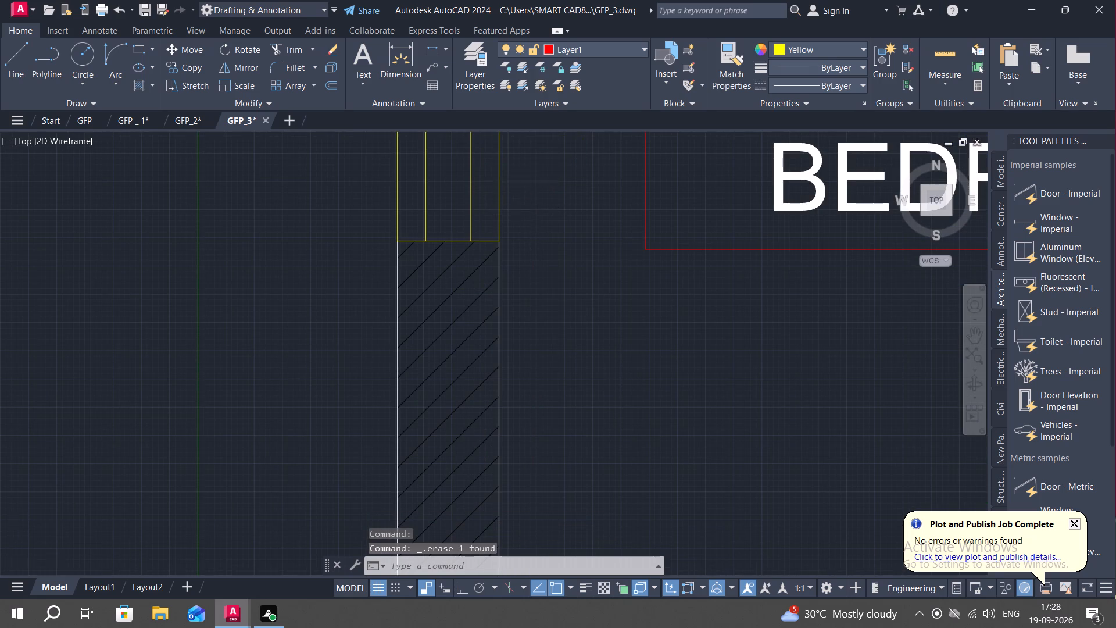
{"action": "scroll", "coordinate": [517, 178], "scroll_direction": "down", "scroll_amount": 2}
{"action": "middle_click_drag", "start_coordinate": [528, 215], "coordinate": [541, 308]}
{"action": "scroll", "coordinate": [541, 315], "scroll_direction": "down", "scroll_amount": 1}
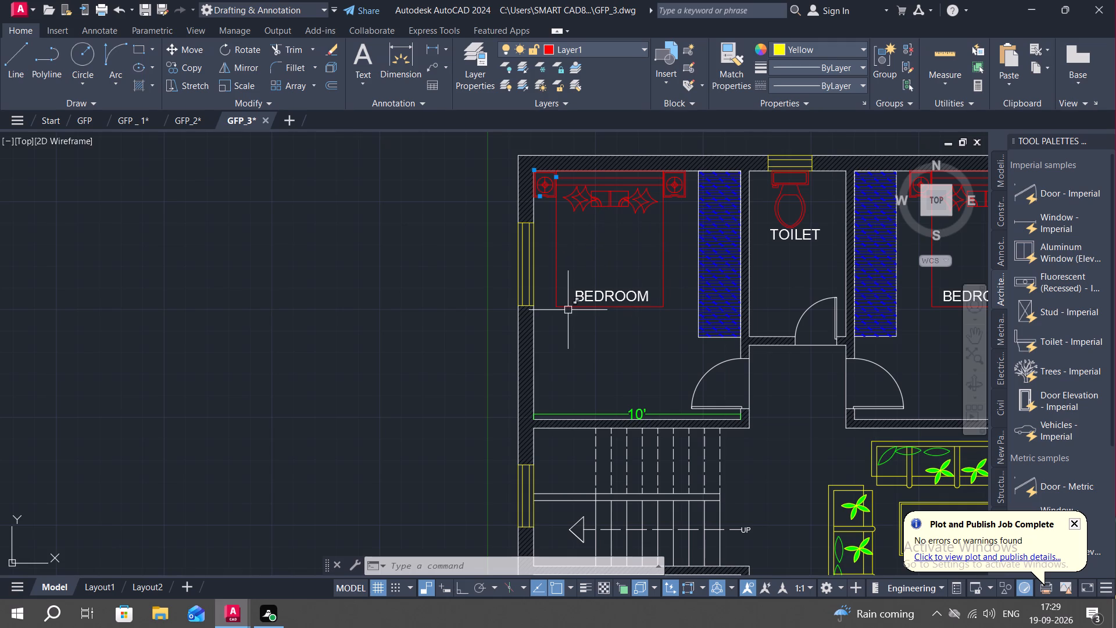
Add a vertical linear dimension between the upper-left bedroom's upper and lower inner corners, slightly inside the outer left wall.
{"action": "left_click", "coordinate": [435, 44]}
{"action": "scroll", "coordinate": [530, 151], "scroll_direction": "up", "scroll_amount": 1}
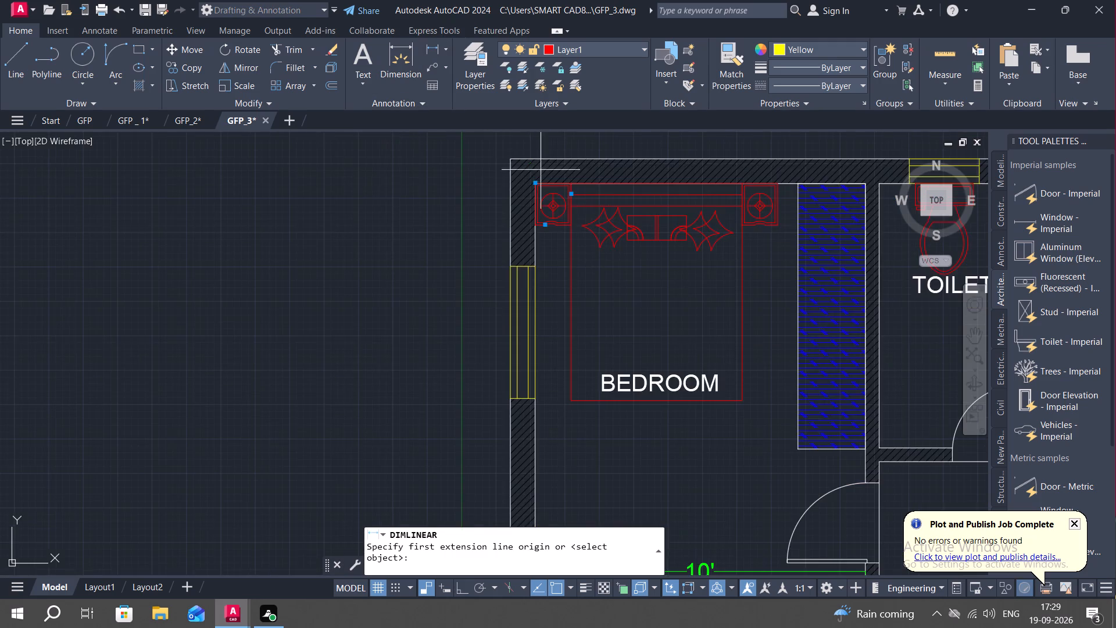
{"action": "scroll", "coordinate": [541, 170], "scroll_direction": "up", "scroll_amount": 2}
{"action": "left_click", "coordinate": [524, 201]}
{"action": "middle_click_drag", "start_coordinate": [563, 230], "coordinate": [534, 120]}
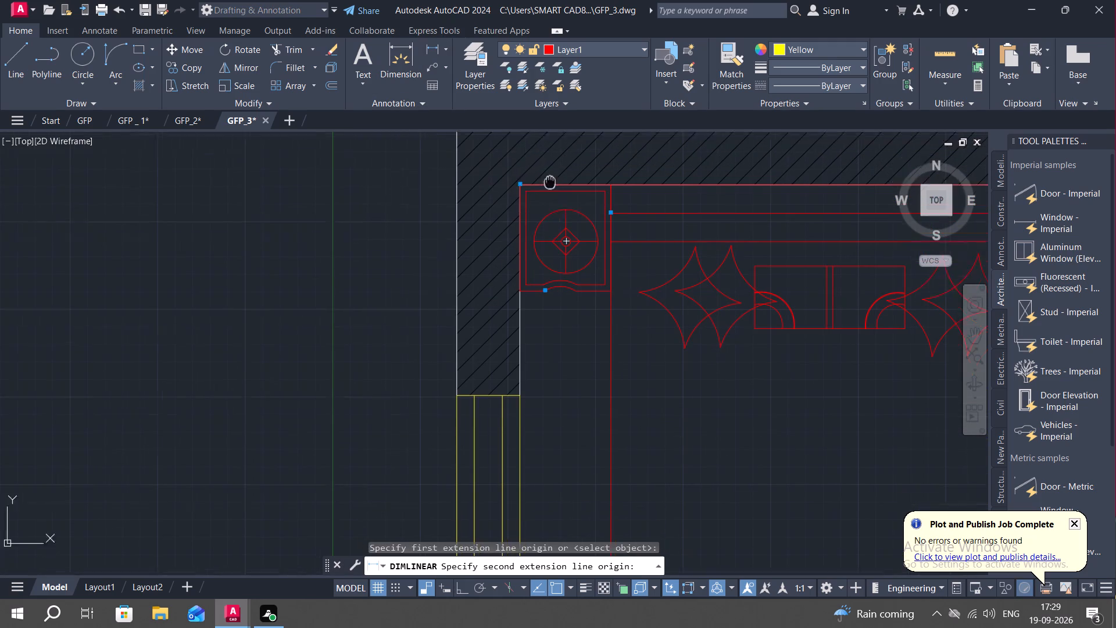
{"action": "middle_click_drag", "start_coordinate": [534, 120], "coordinate": [516, 58]}
{"action": "scroll", "coordinate": [516, 226], "scroll_direction": "down", "scroll_amount": 2}
{"action": "middle_click_drag", "start_coordinate": [512, 248], "coordinate": [505, 136]}
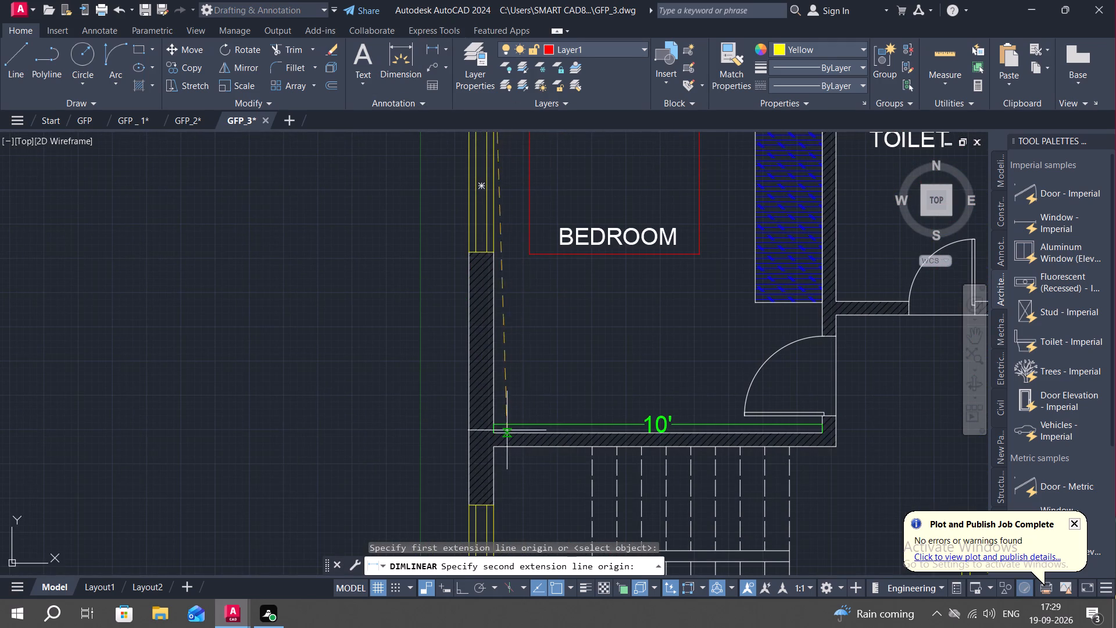
{"action": "scroll", "coordinate": [498, 432], "scroll_direction": "up", "scroll_amount": 1}
{"action": "left_click", "coordinate": [492, 431]}
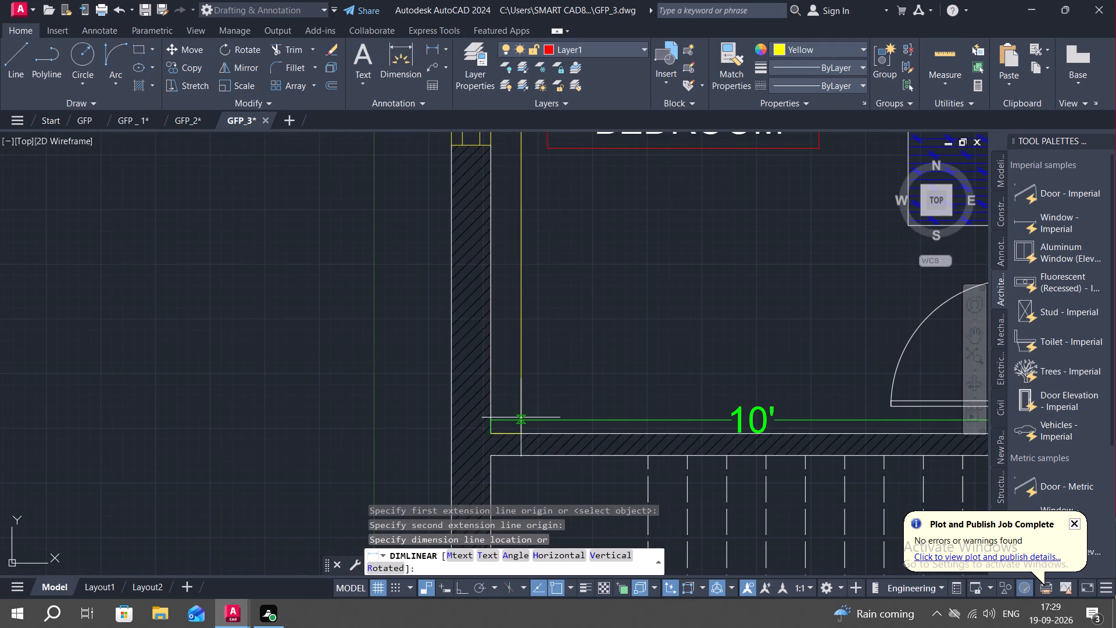
{"action": "scroll", "coordinate": [521, 418], "scroll_direction": "down", "scroll_amount": 1}
{"action": "left_click", "coordinate": [520, 401]}
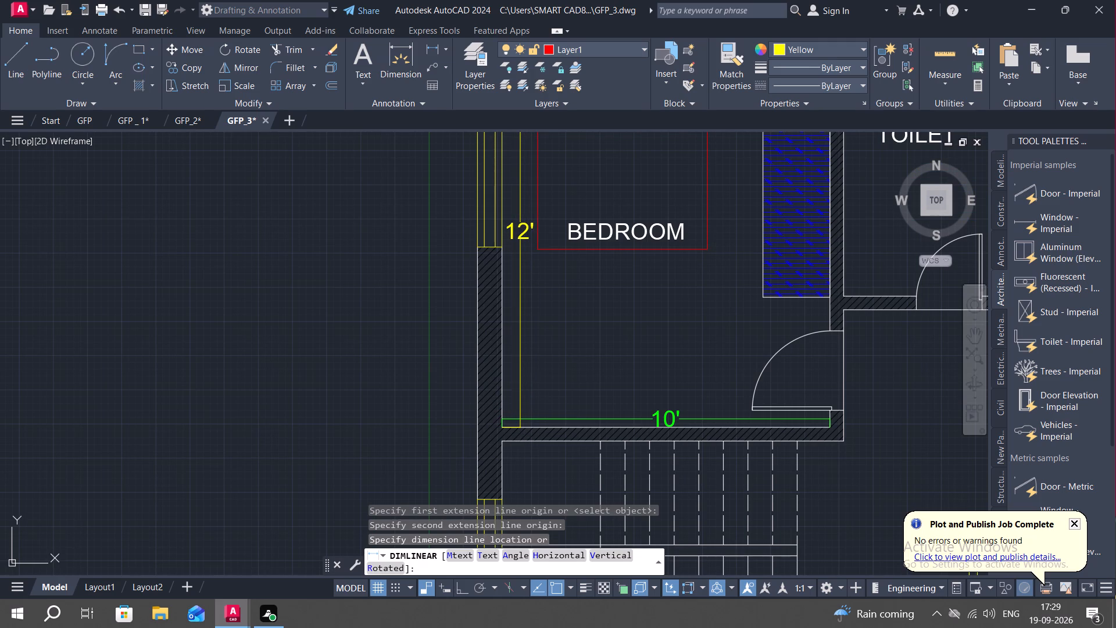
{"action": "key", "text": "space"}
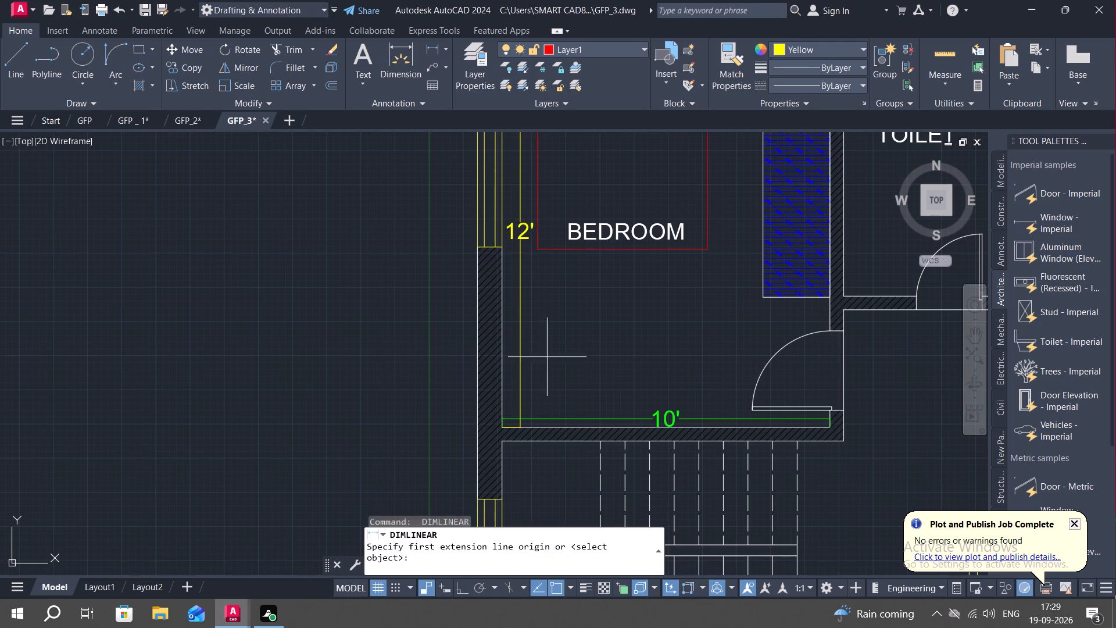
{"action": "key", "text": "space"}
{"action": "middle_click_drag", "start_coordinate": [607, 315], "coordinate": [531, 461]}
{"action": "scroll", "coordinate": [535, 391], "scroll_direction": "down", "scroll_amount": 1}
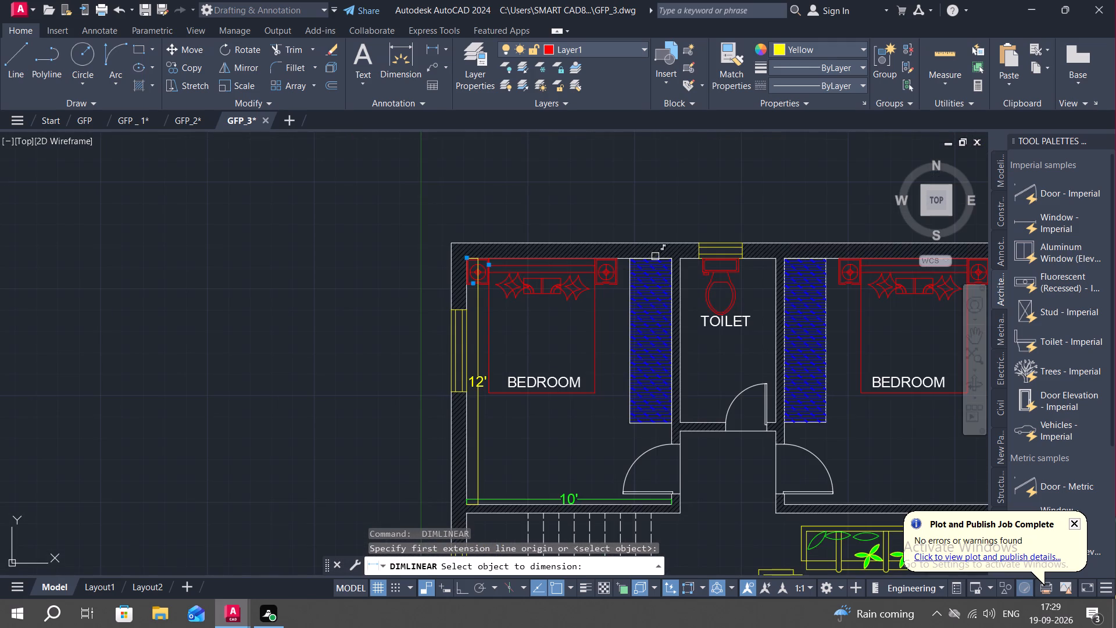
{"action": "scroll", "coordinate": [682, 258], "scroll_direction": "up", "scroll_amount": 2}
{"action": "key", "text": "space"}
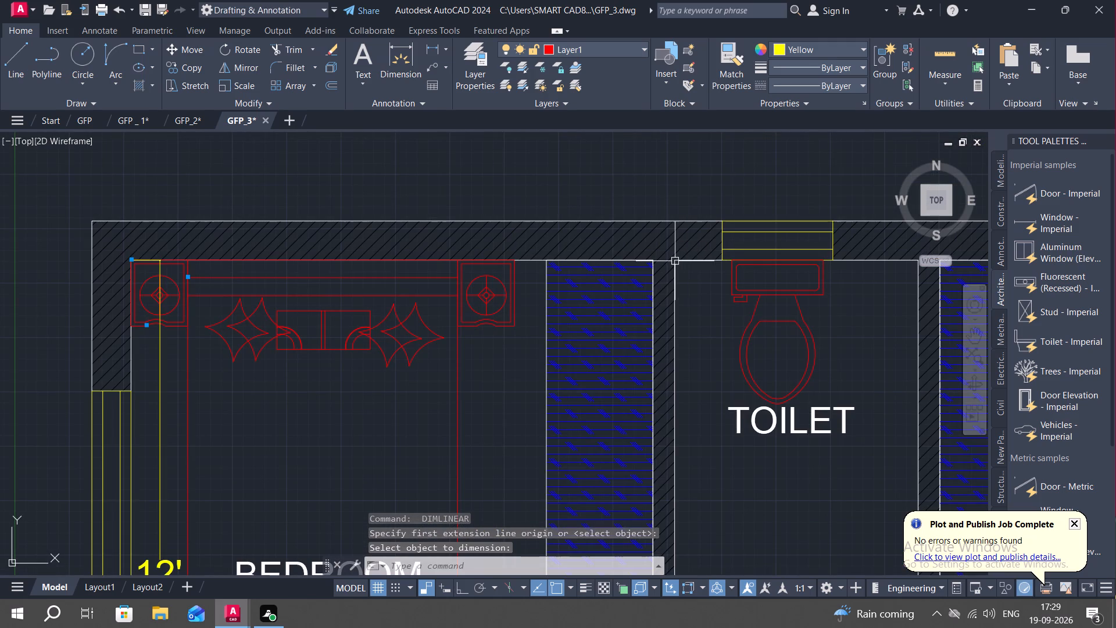
Add a linear dimension for the upper toilet's inner width, just below its top wall.
{"action": "left_click", "coordinate": [432, 44]}
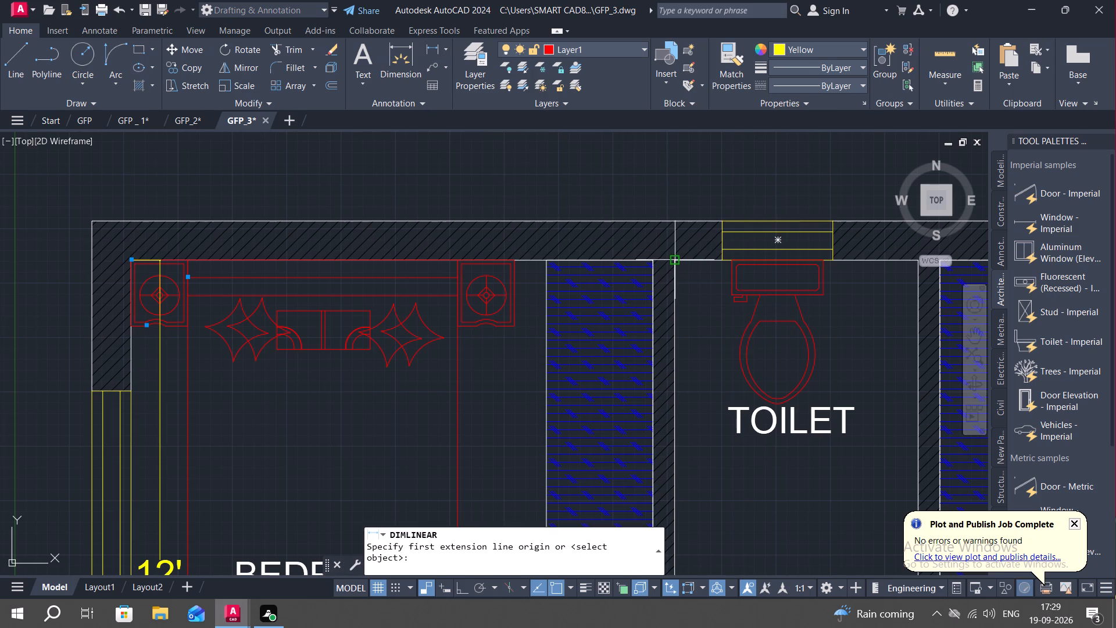
{"action": "left_click", "coordinate": [671, 257]}
{"action": "middle_click_drag", "start_coordinate": [699, 272], "coordinate": [597, 243]}
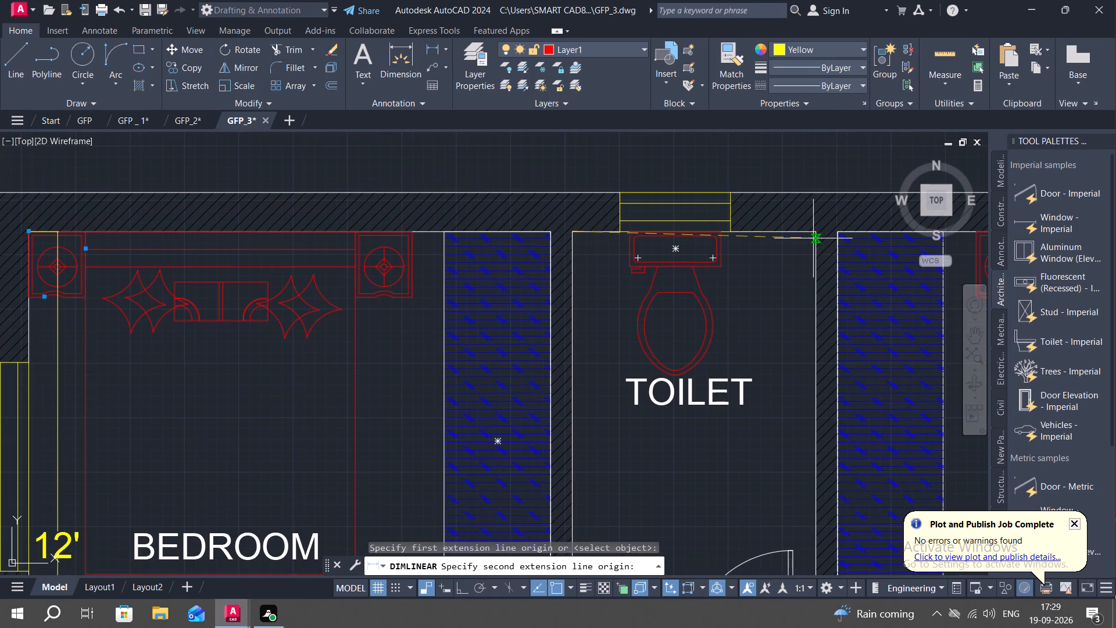
{"action": "left_click", "coordinate": [814, 232]}
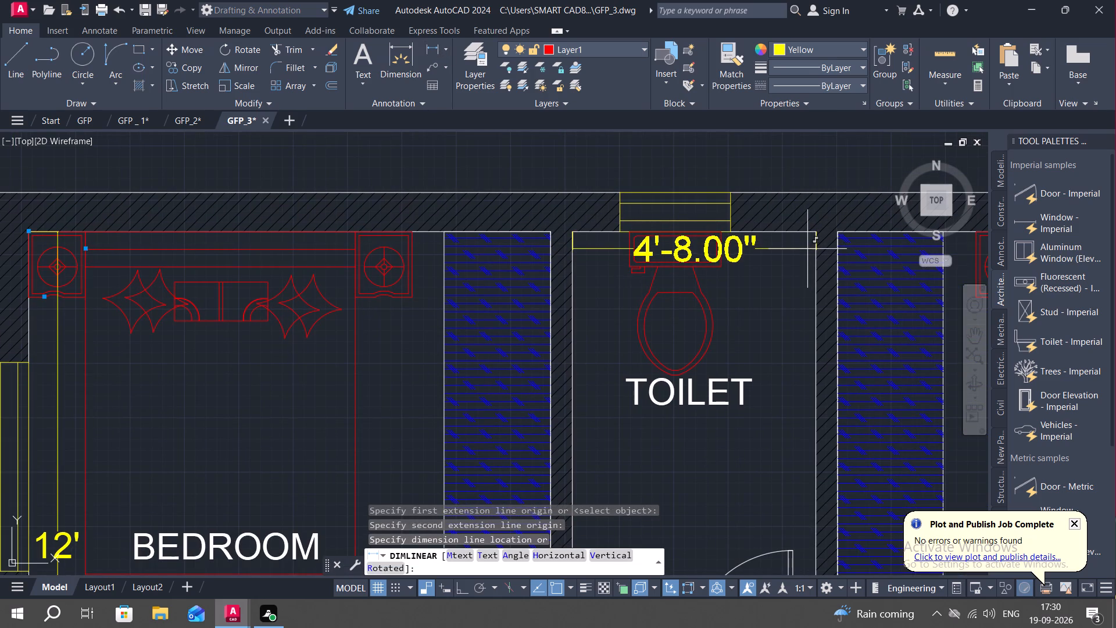
{"action": "left_click", "coordinate": [807, 249]}
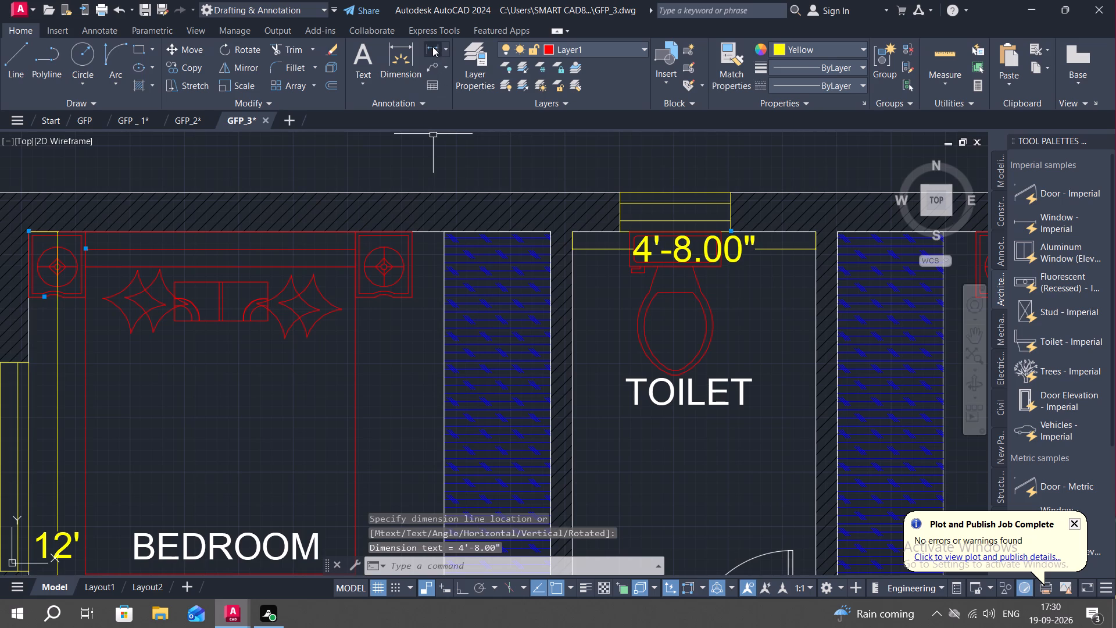
Add a vertical linear dimension for the upper toilet's inner length, just inside its left wall.
{"action": "left_click", "coordinate": [431, 45]}
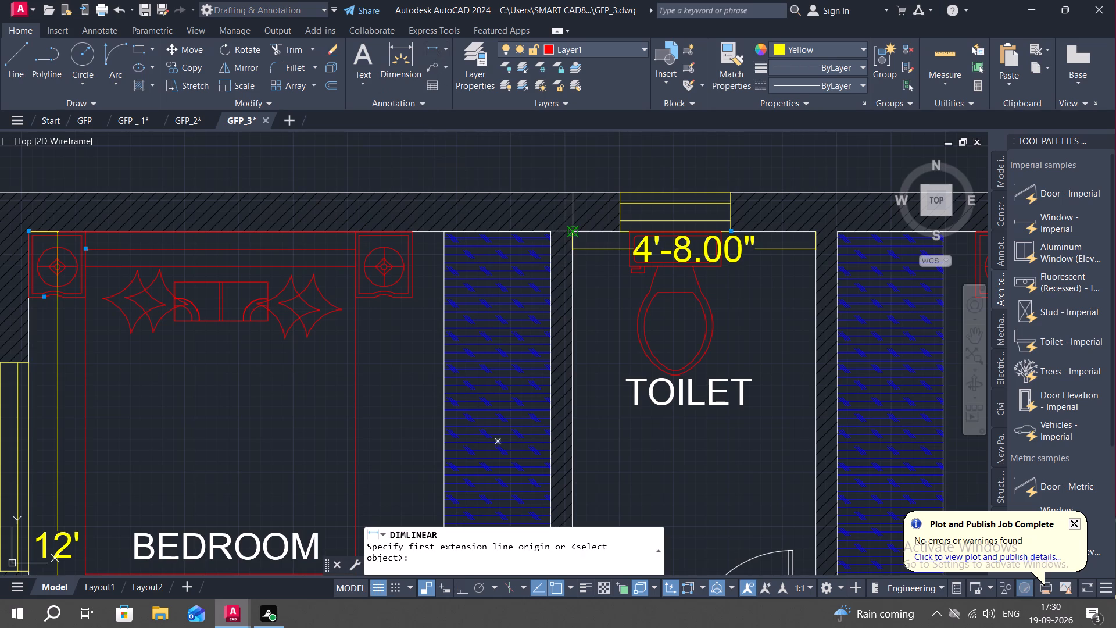
{"action": "left_click", "coordinate": [573, 232]}
{"action": "middle_click_drag", "start_coordinate": [589, 294], "coordinate": [585, 135]}
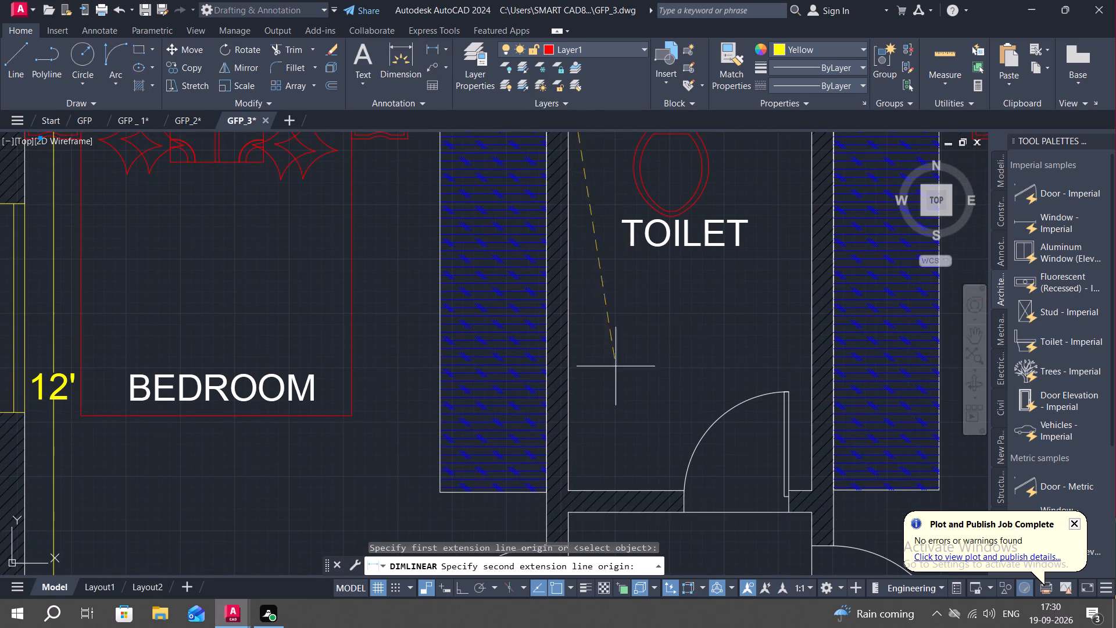
{"action": "left_click", "coordinate": [567, 490]}
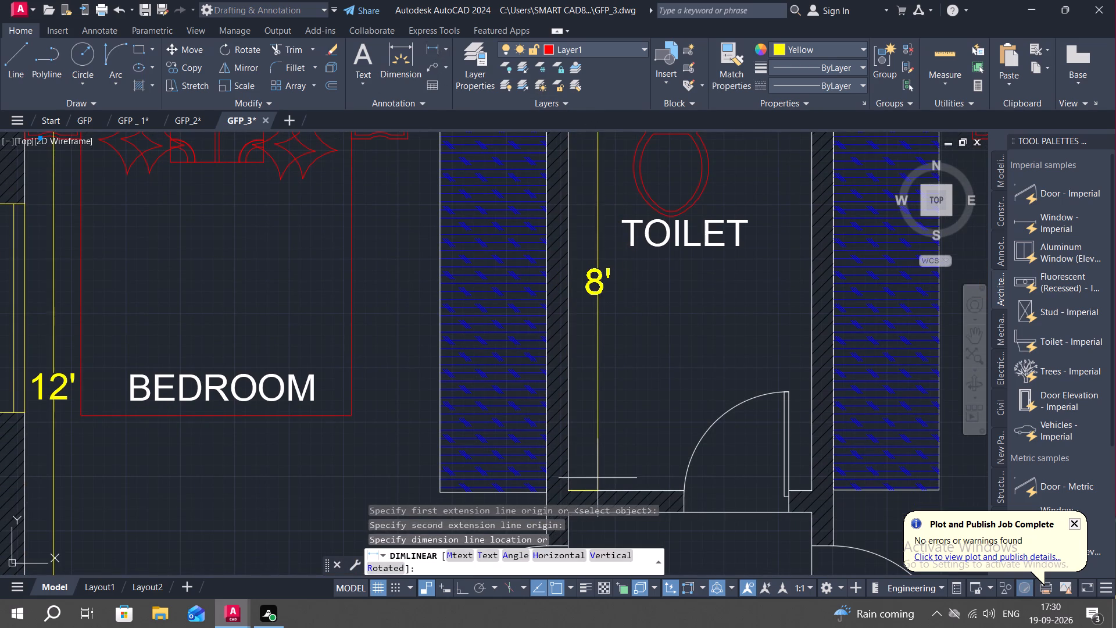
{"action": "left_click", "coordinate": [598, 478]}
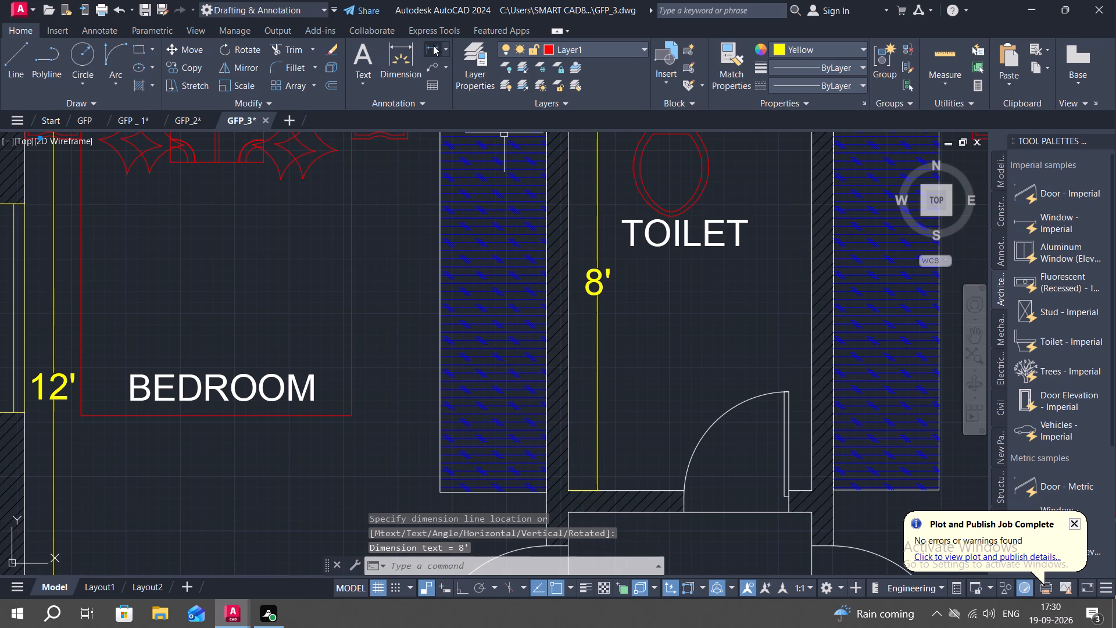
Add a linear dimension for the upper-right bedroom's inner width, just below its top wall across the headboard.
{"action": "left_click", "coordinate": [433, 45]}
{"action": "middle_click_drag", "start_coordinate": [679, 354], "coordinate": [591, 427]}
{"action": "scroll", "coordinate": [442, 430], "scroll_direction": "down", "scroll_amount": 1}
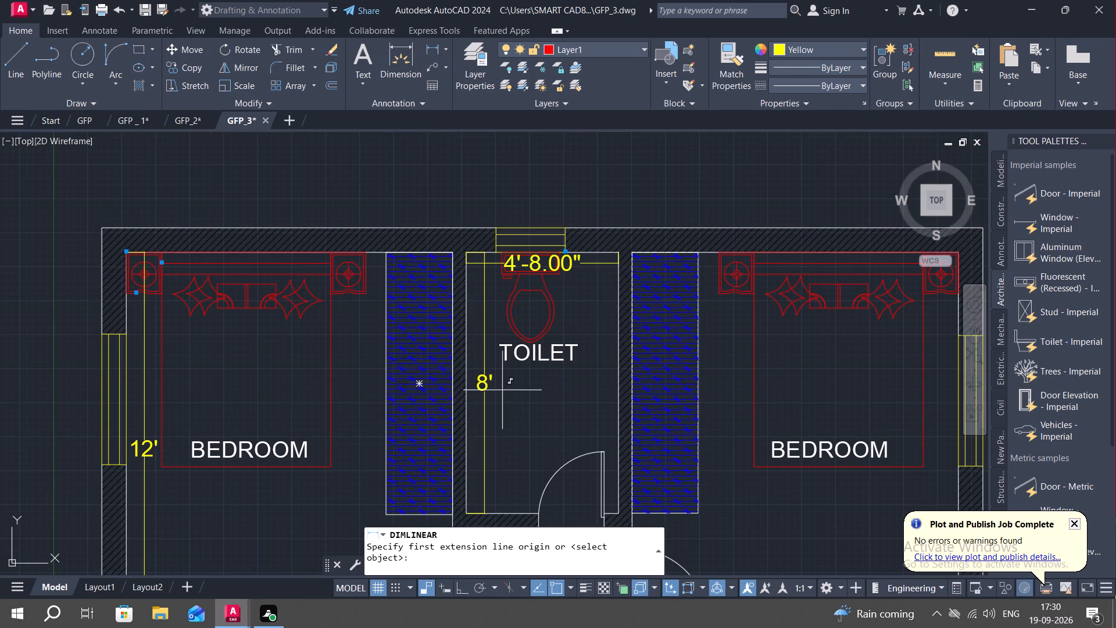
{"action": "left_click", "coordinate": [634, 256]}
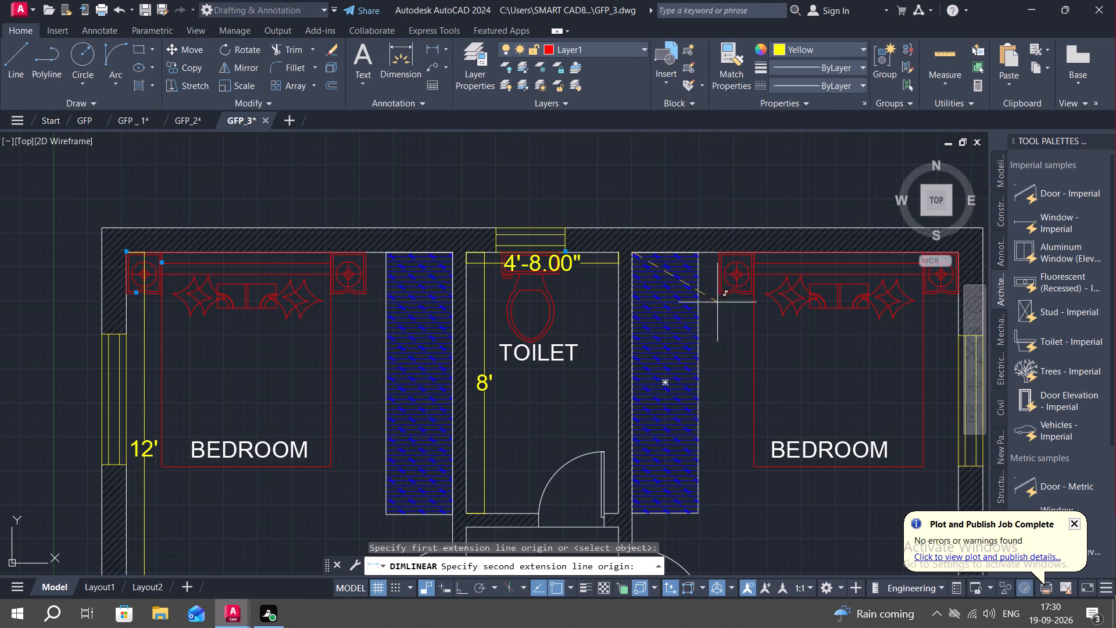
{"action": "middle_click_drag", "start_coordinate": [732, 305], "coordinate": [517, 317]}
{"action": "scroll", "coordinate": [747, 263], "scroll_direction": "up", "scroll_amount": 2}
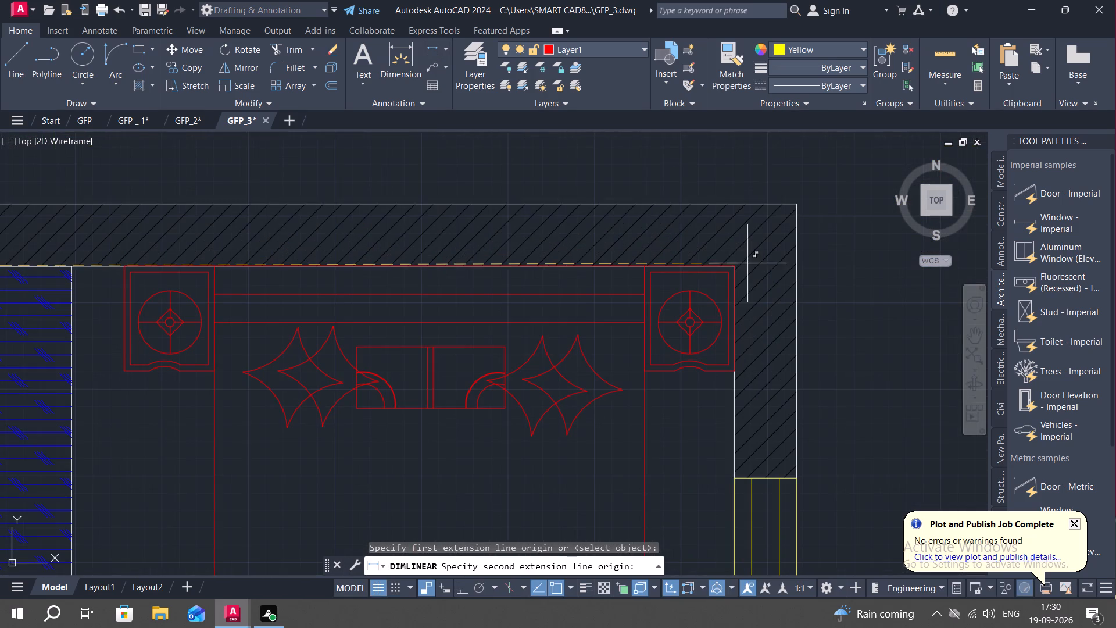
{"action": "left_click", "coordinate": [738, 265]}
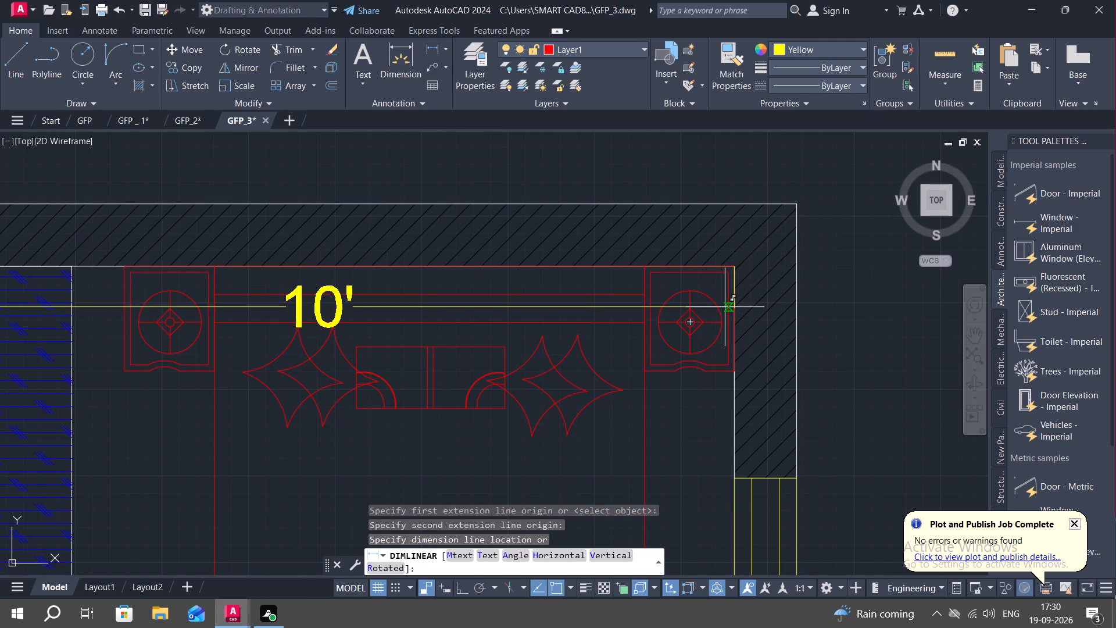
{"action": "left_click", "coordinate": [725, 311]}
Add a vertical linear dimension for the upper-right bedroom's inner length, just inside its outer right wall.
{"action": "middle_click_drag", "start_coordinate": [645, 347], "coordinate": [795, 215]}
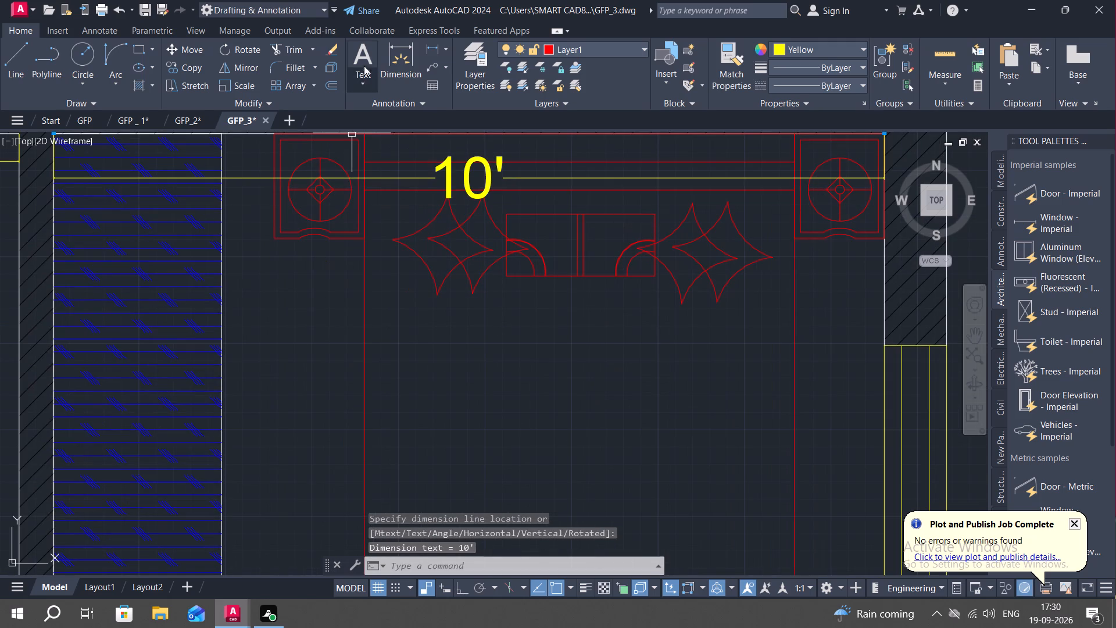
{"action": "left_click", "coordinate": [432, 45]}
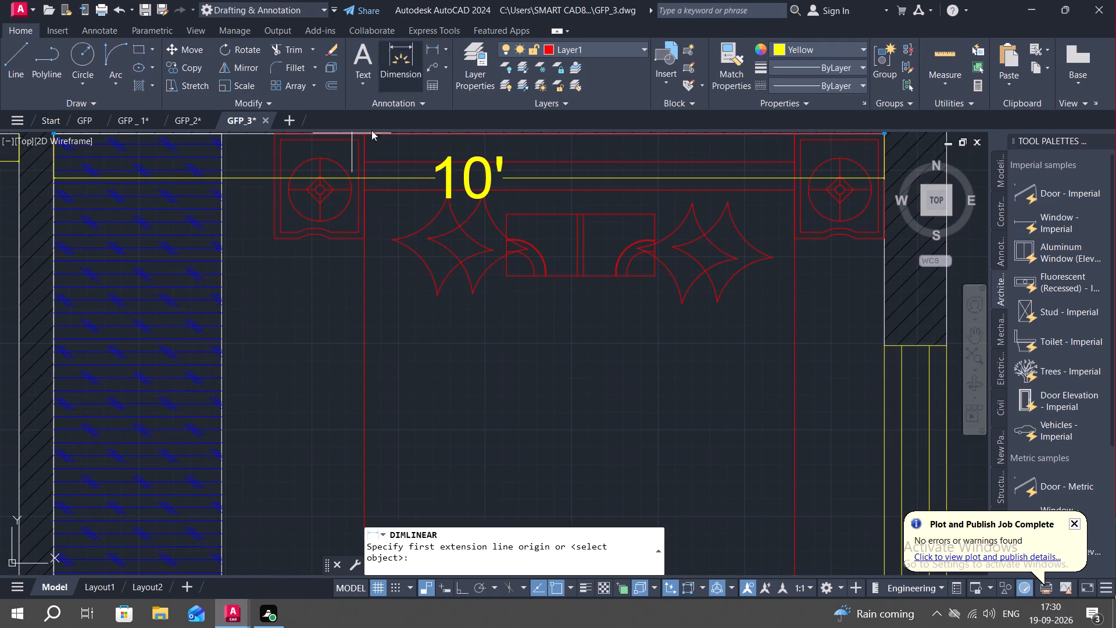
{"action": "scroll", "coordinate": [384, 279], "scroll_direction": "down", "scroll_amount": 1}
{"action": "scroll", "coordinate": [446, 287], "scroll_direction": "down", "scroll_amount": 1}
{"action": "middle_click_drag", "start_coordinate": [567, 308], "coordinate": [611, 183]}
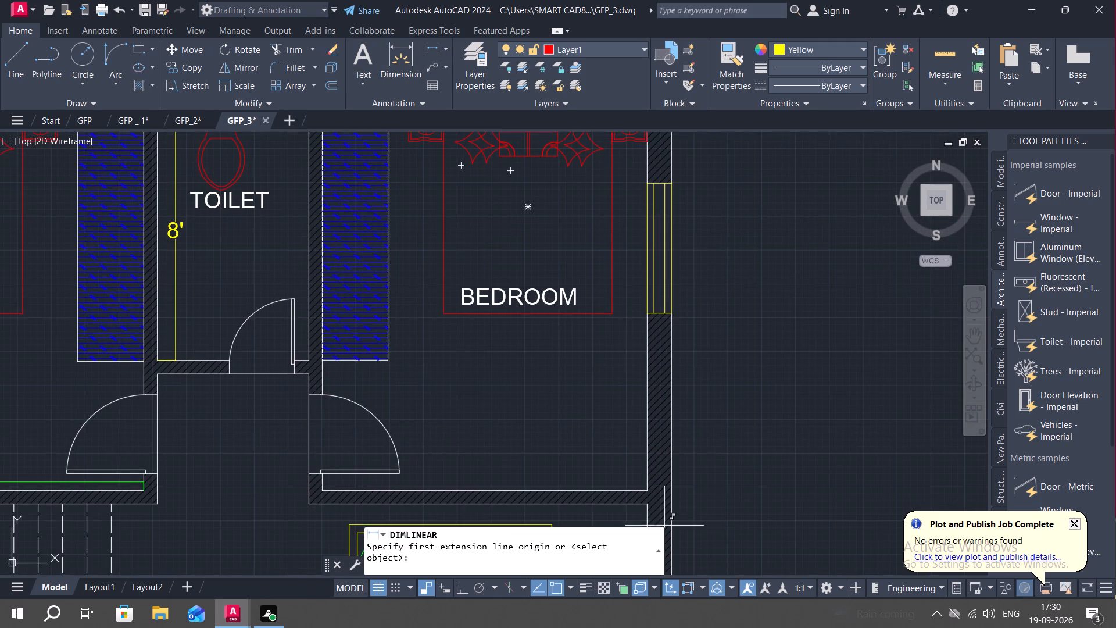
{"action": "left_click", "coordinate": [648, 490]}
{"action": "middle_click_drag", "start_coordinate": [624, 357], "coordinate": [649, 424]}
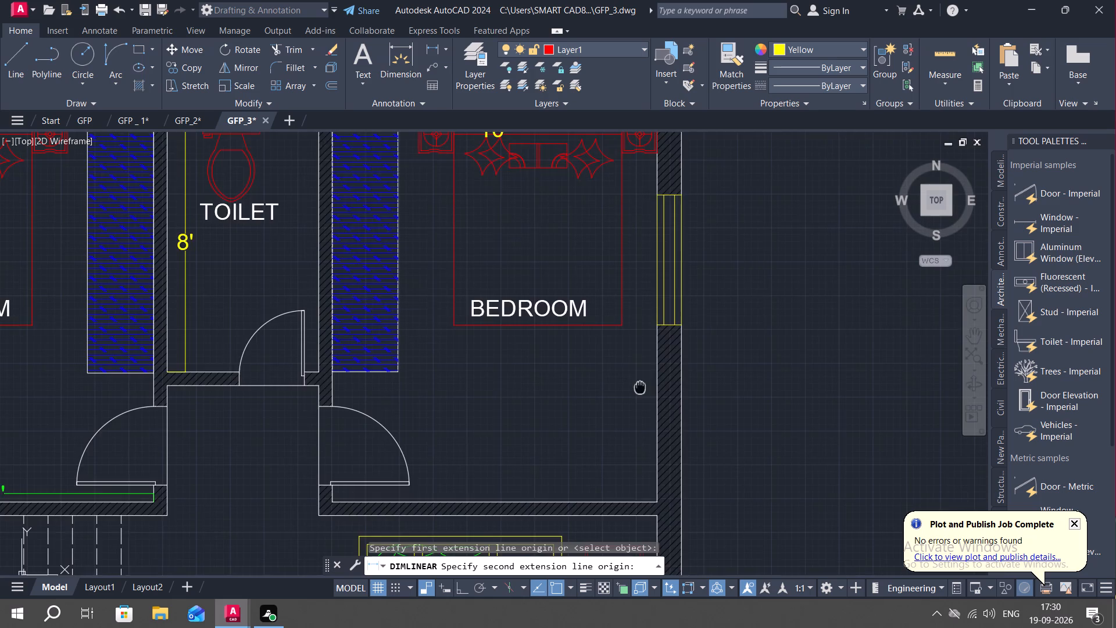
{"action": "middle_click_drag", "start_coordinate": [649, 424], "coordinate": [650, 448]}
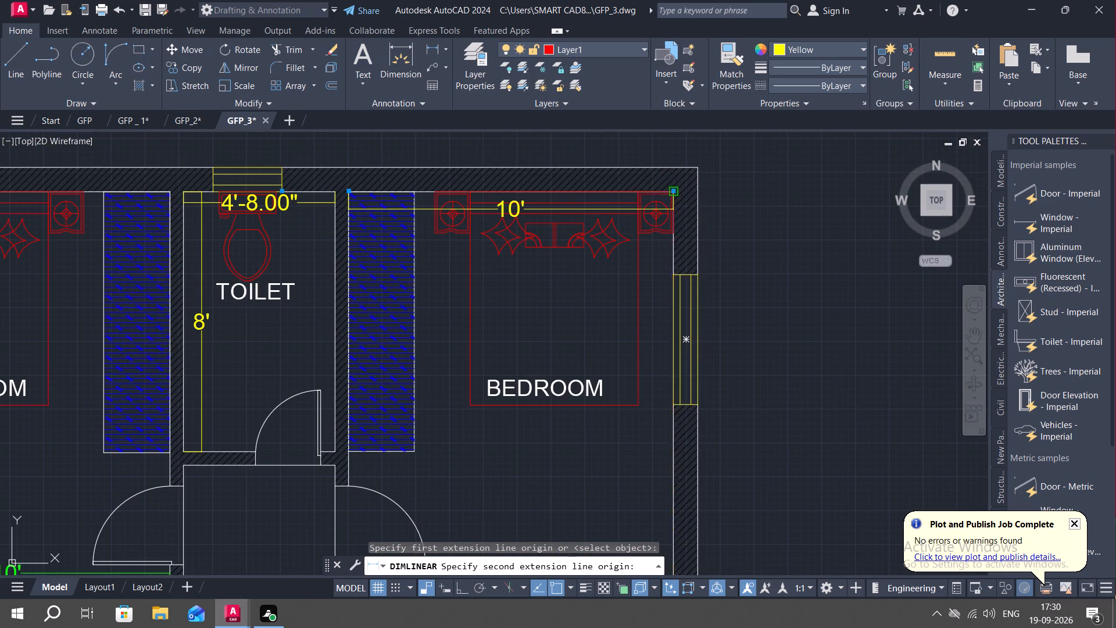
{"action": "left_click", "coordinate": [674, 190]}
{"action": "left_click", "coordinate": [646, 197]}
{"action": "middle_click_drag", "start_coordinate": [607, 310], "coordinate": [651, 188]}
{"action": "scroll", "coordinate": [550, 389], "scroll_direction": "down", "scroll_amount": 2}
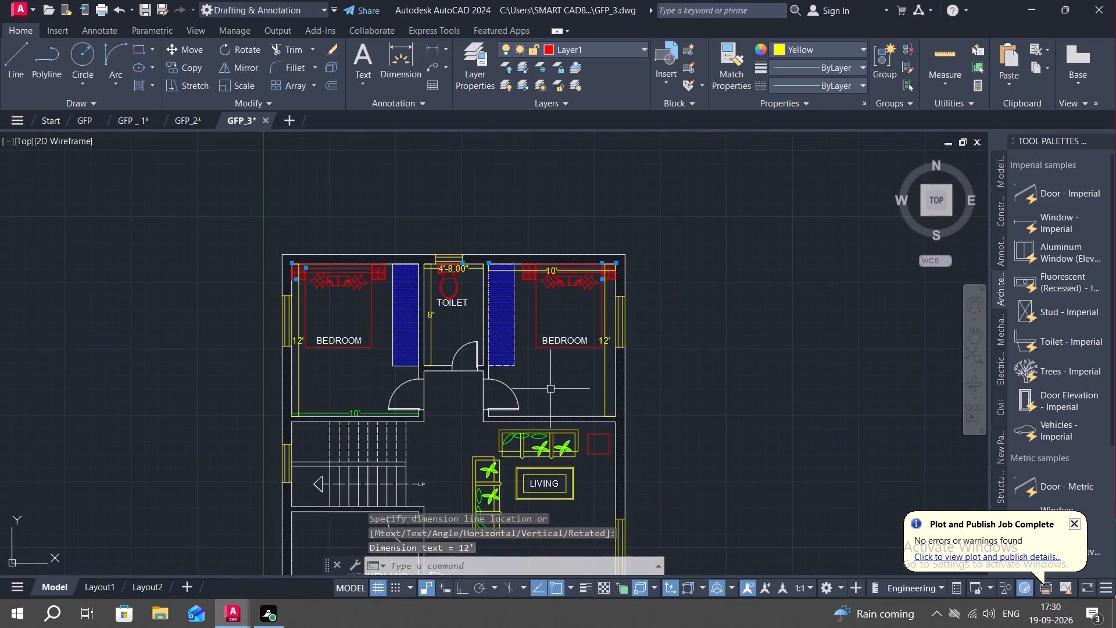
{"action": "middle_click_drag", "start_coordinate": [589, 380], "coordinate": [628, 319]}
{"action": "middle_click_drag", "start_coordinate": [583, 428], "coordinate": [604, 343]}
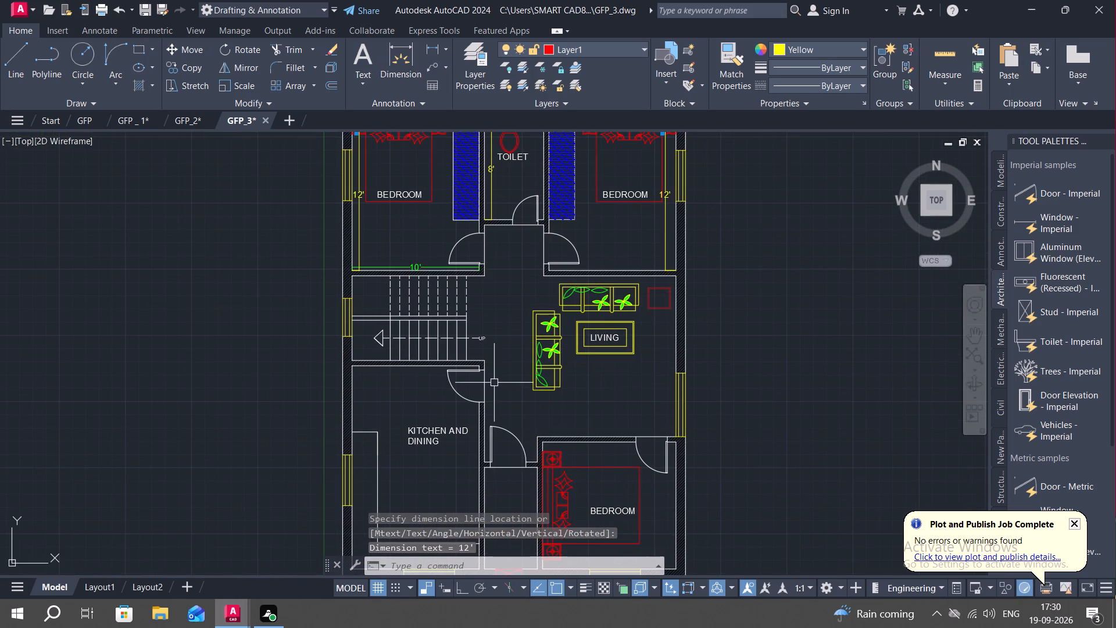
Add a linear dimension for the living room's inner width, from the stair-side wall corner to the outer right wall.
{"action": "left_click", "coordinate": [430, 44]}
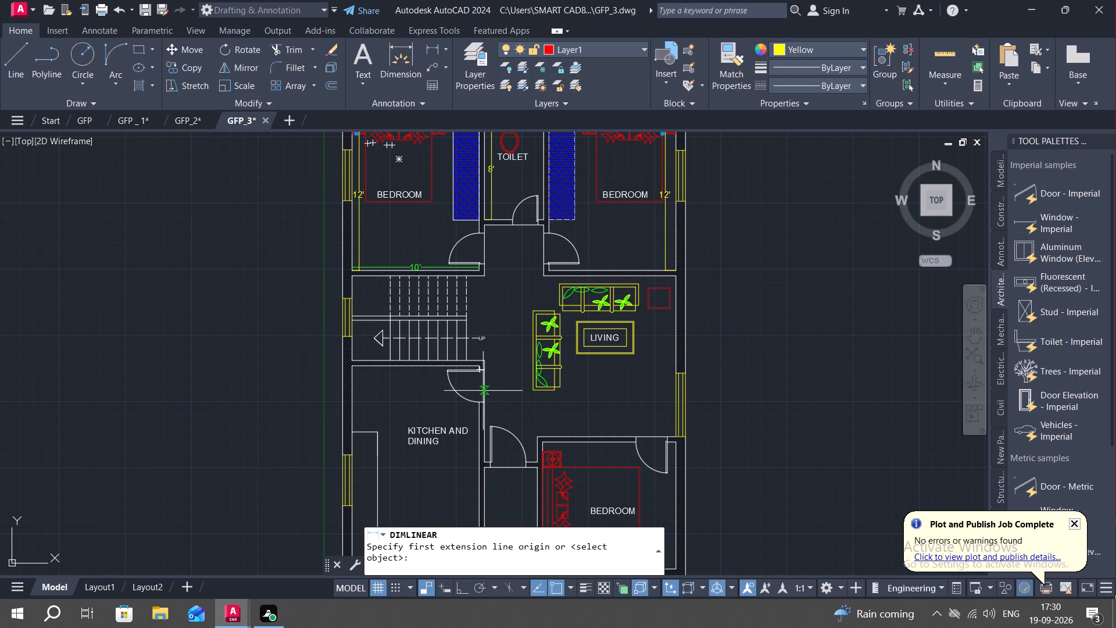
{"action": "left_click", "coordinate": [488, 362]}
{"action": "left_click", "coordinate": [676, 361]}
{"action": "left_click", "coordinate": [676, 361]}
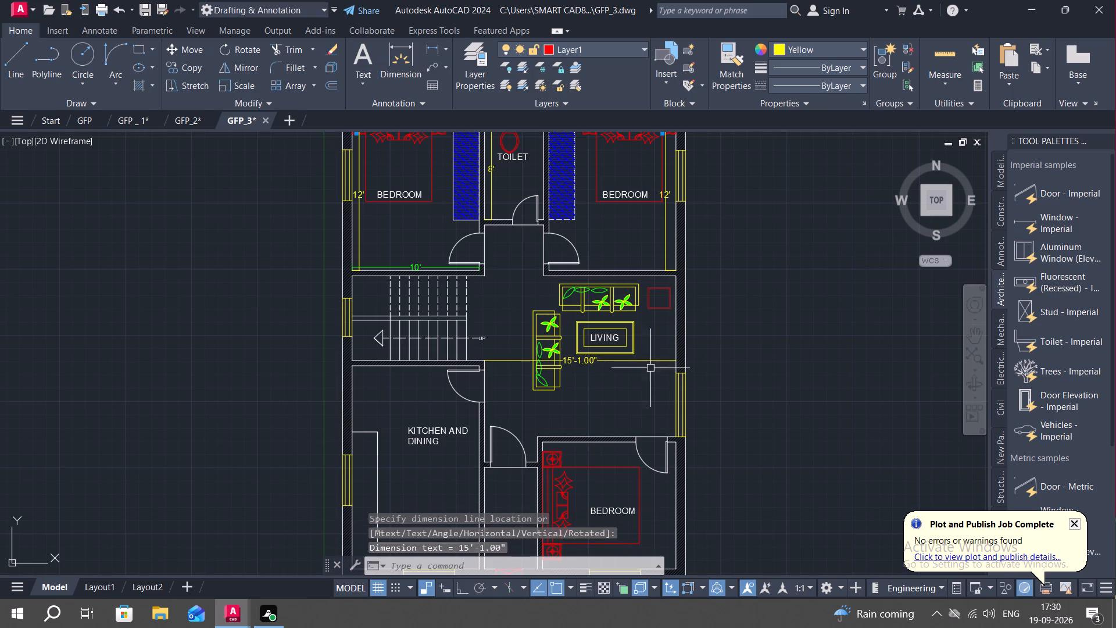
Add a vertical linear dimension for the living room's inner length, just inside its outer right wall.
{"action": "left_click", "coordinate": [431, 45]}
{"action": "left_click", "coordinate": [675, 277]}
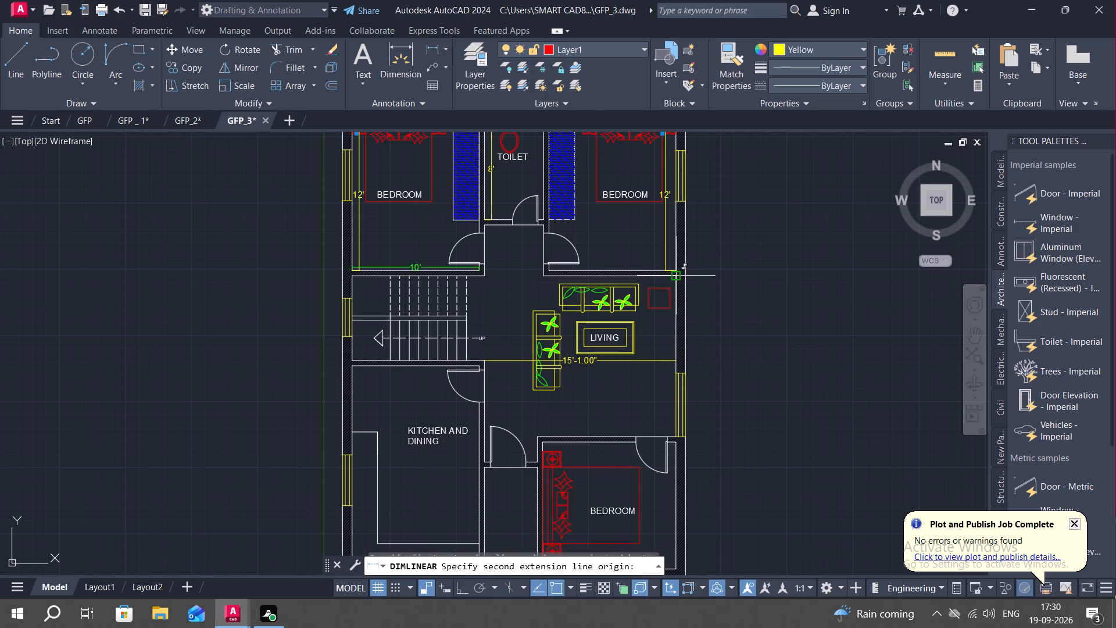
{"action": "scroll", "coordinate": [670, 435], "scroll_direction": "up", "scroll_amount": 2}
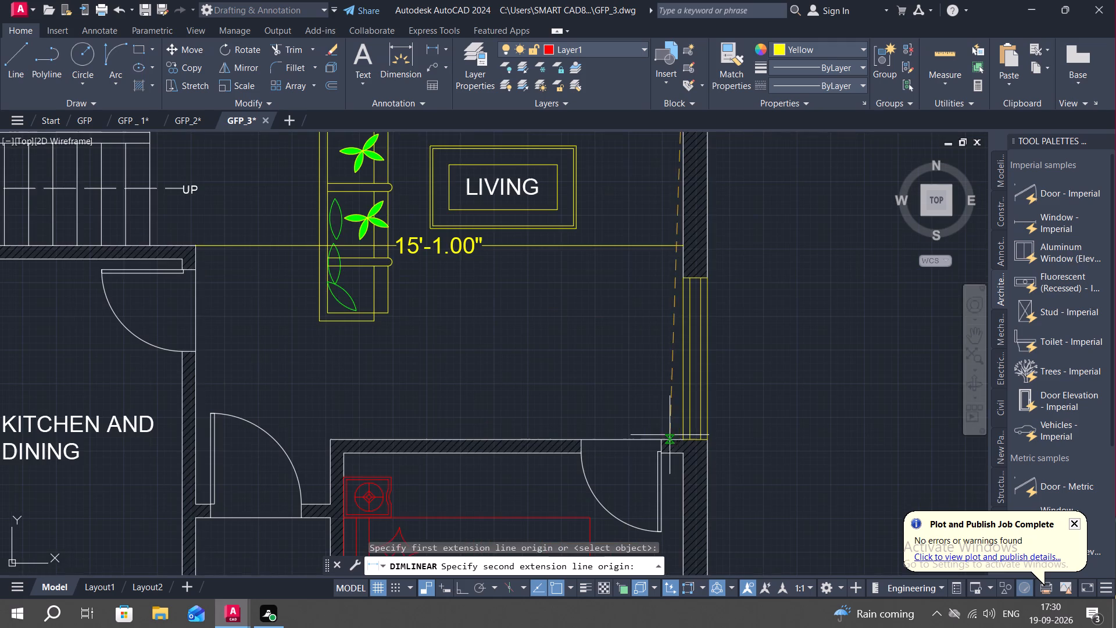
{"action": "left_click", "coordinate": [679, 441]}
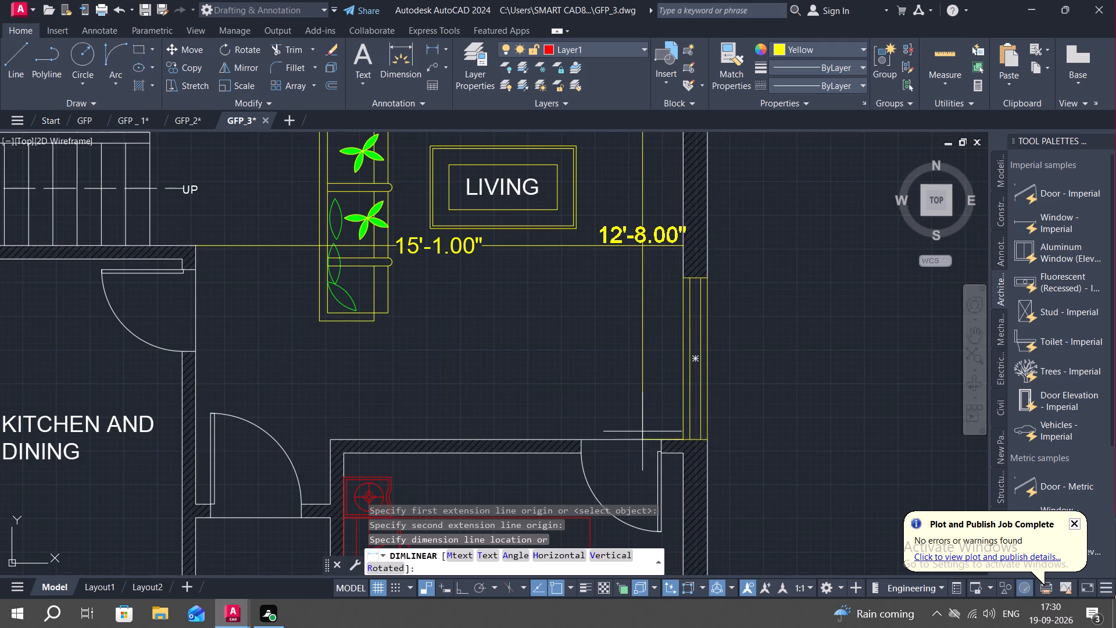
{"action": "left_click", "coordinate": [635, 431]}
Add a linear dimension for the lower-right bedroom's inner width, just above its bottom wall.
{"action": "scroll", "coordinate": [629, 412], "scroll_direction": "down", "scroll_amount": 1}
{"action": "middle_click_drag", "start_coordinate": [564, 415], "coordinate": [566, 259]}
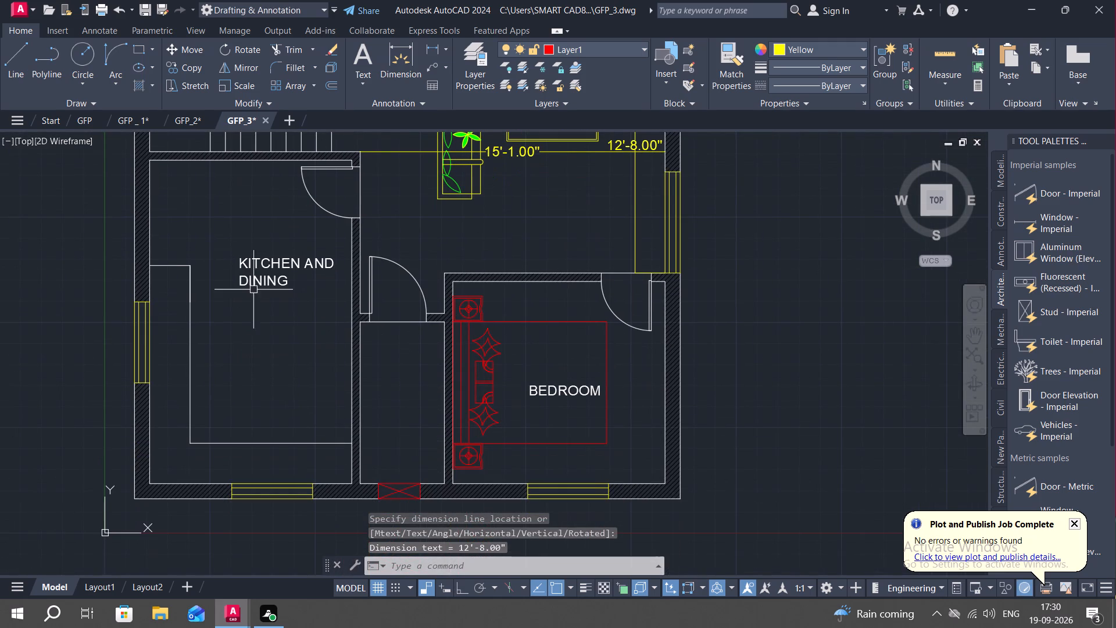
{"action": "left_click", "coordinate": [433, 40]}
{"action": "left_click", "coordinate": [434, 43]}
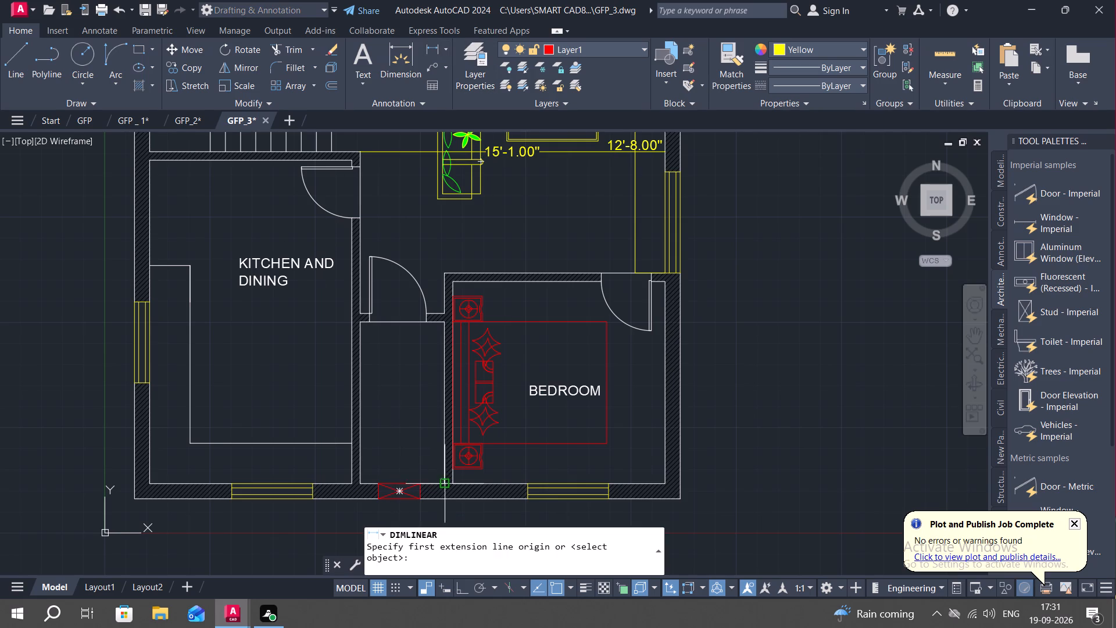
{"action": "left_click", "coordinate": [451, 487]}
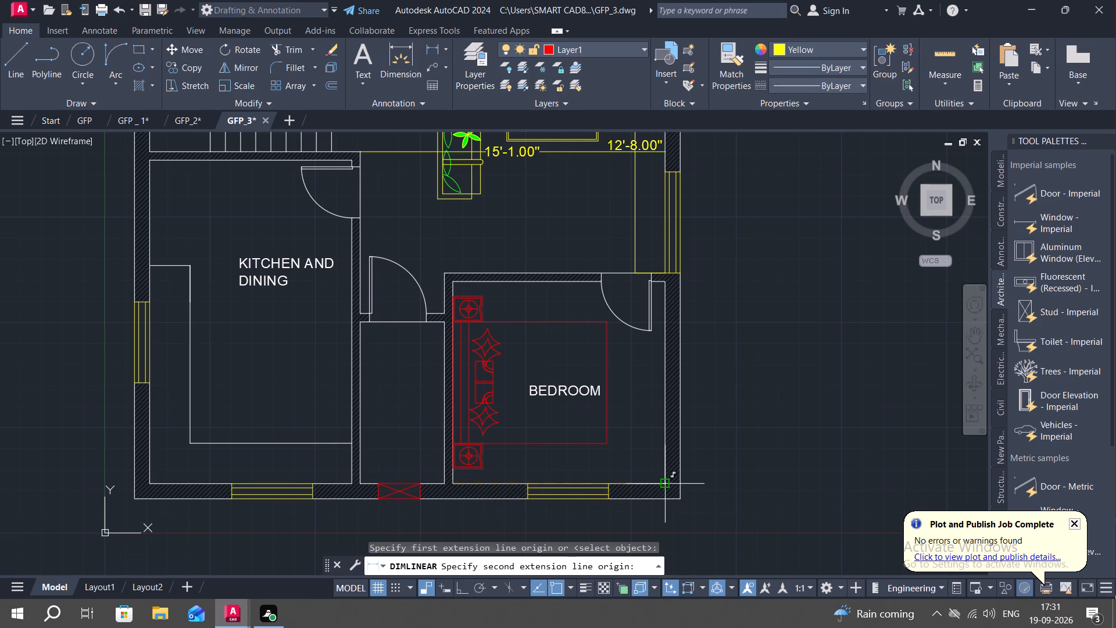
{"action": "left_click", "coordinate": [666, 488]}
{"action": "left_click", "coordinate": [660, 474]}
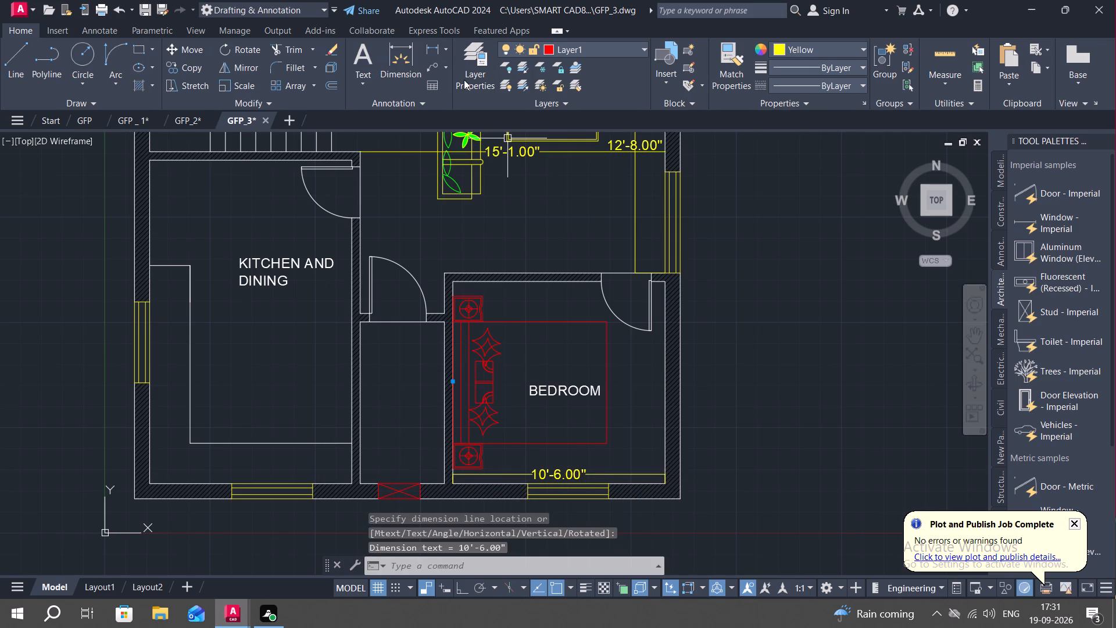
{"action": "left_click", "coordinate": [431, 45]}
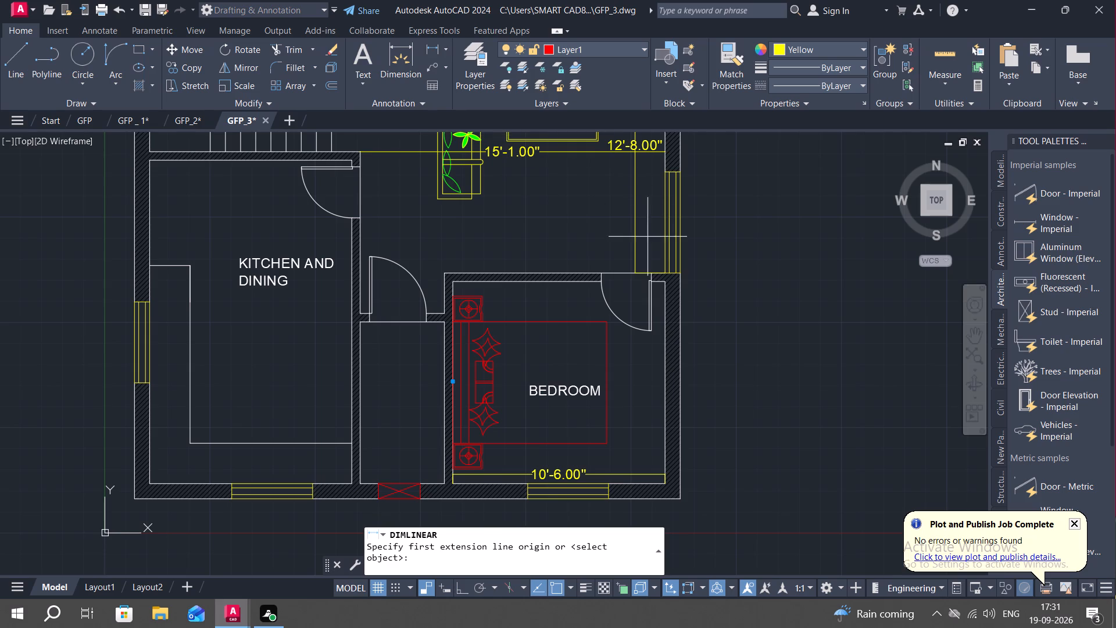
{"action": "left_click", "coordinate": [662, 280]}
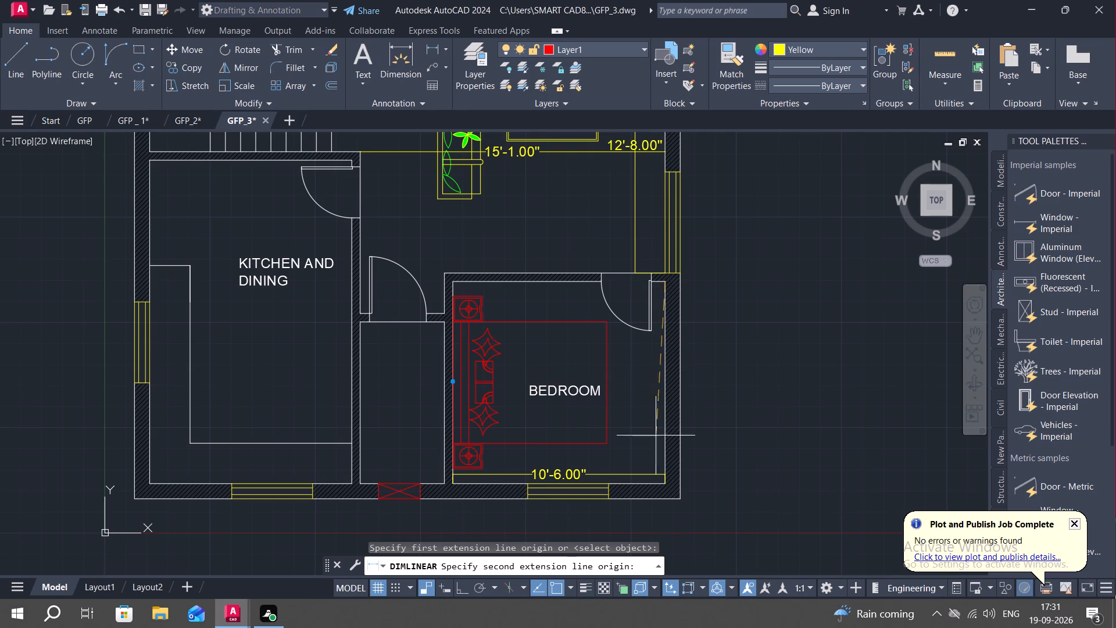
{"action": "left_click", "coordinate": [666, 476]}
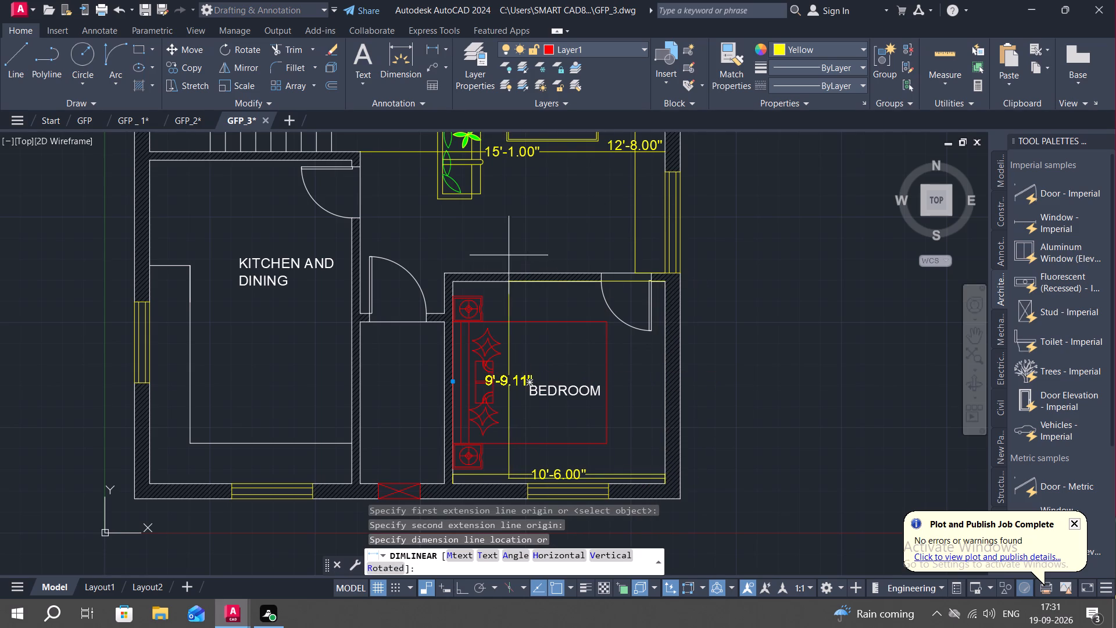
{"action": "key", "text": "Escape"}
Add a vertical linear dimension for the lower-right bedroom's inner length, just inside its outer right wall.
{"action": "left_click", "coordinate": [431, 44]}
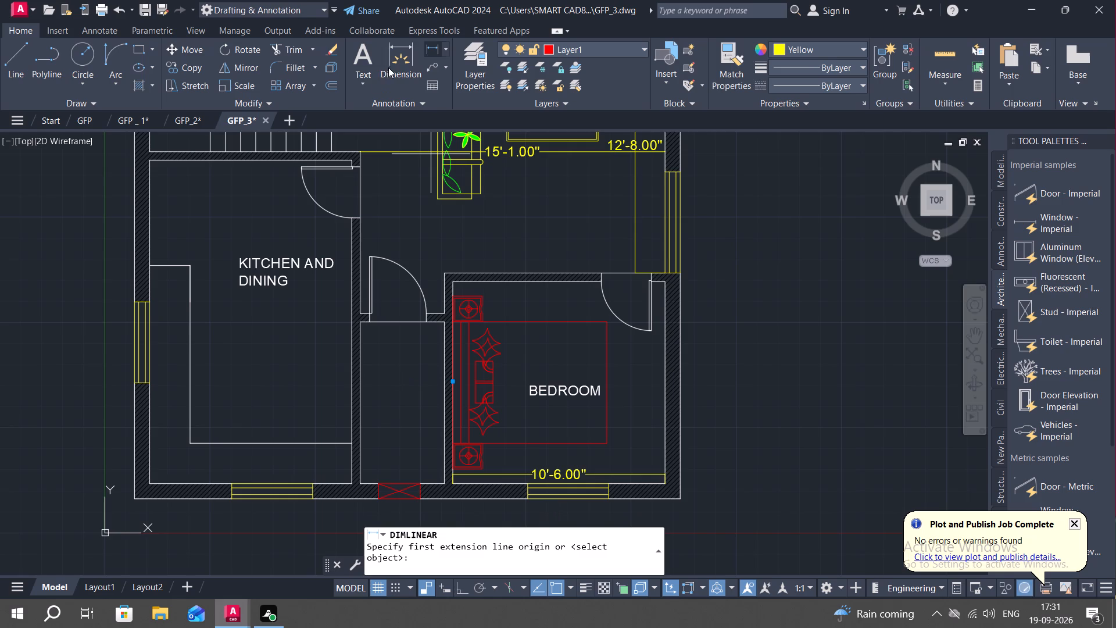
{"action": "left_click", "coordinate": [668, 283]}
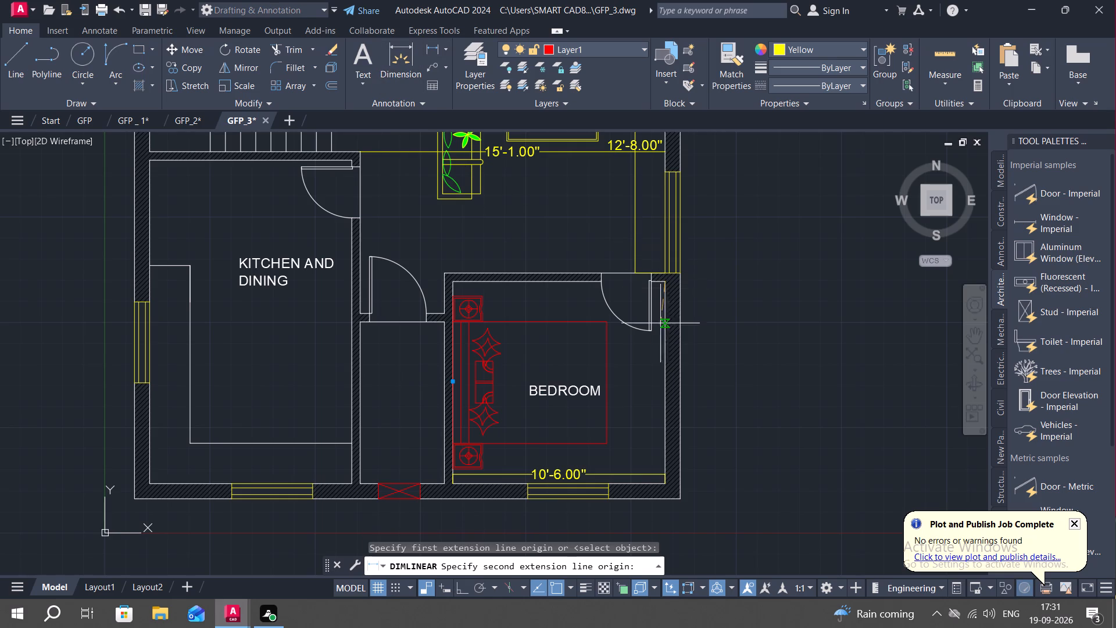
{"action": "left_click", "coordinate": [661, 485]}
{"action": "left_click", "coordinate": [649, 479]}
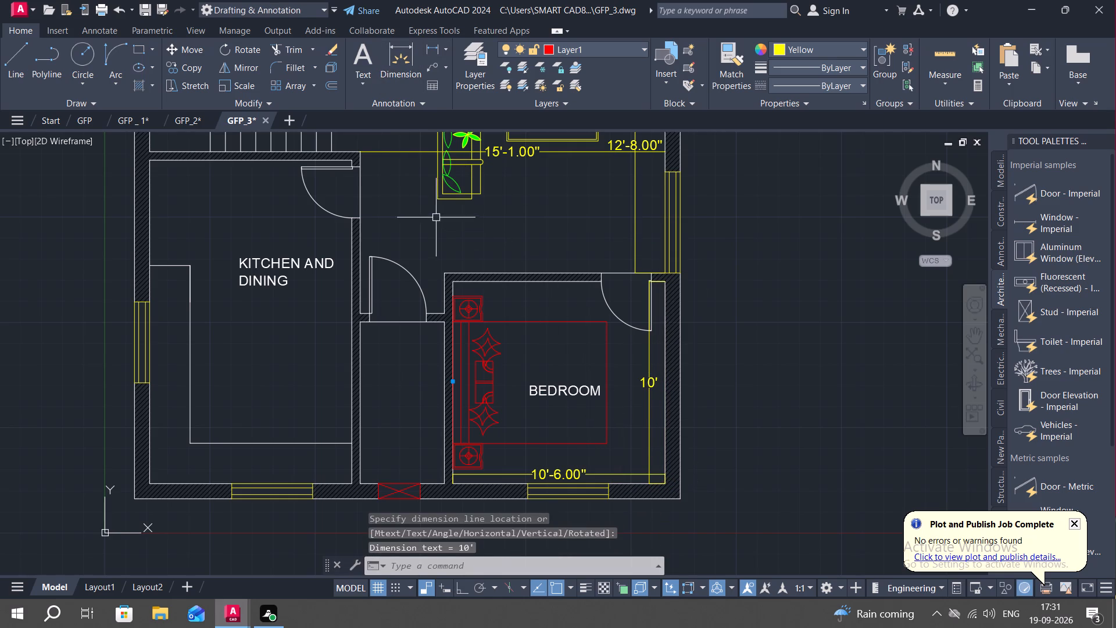
Add a linear dimension for the inner width of the small room between kitchen and bedroom, just above its bottom wall.
{"action": "left_click", "coordinate": [435, 44]}
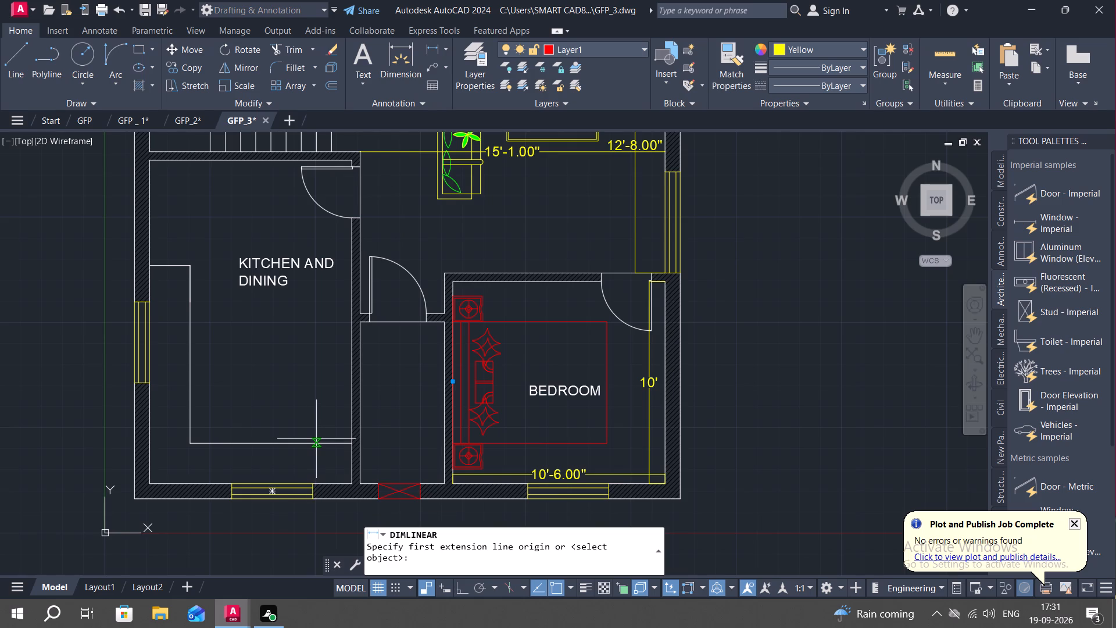
{"action": "left_click", "coordinate": [358, 484]}
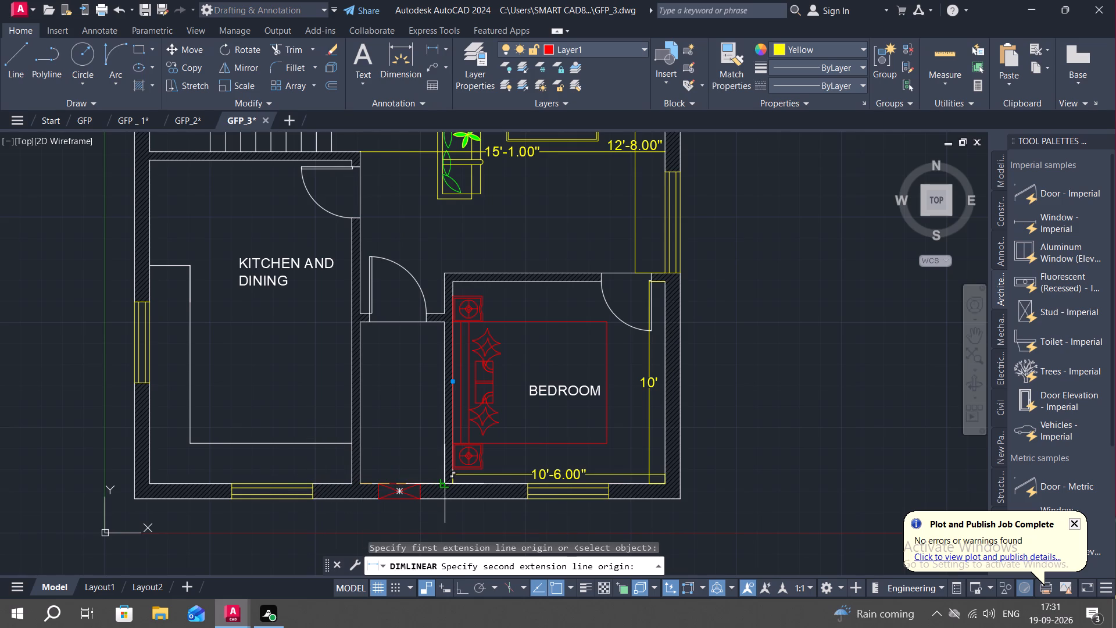
{"action": "left_click", "coordinate": [446, 486]}
{"action": "left_click", "coordinate": [439, 470]}
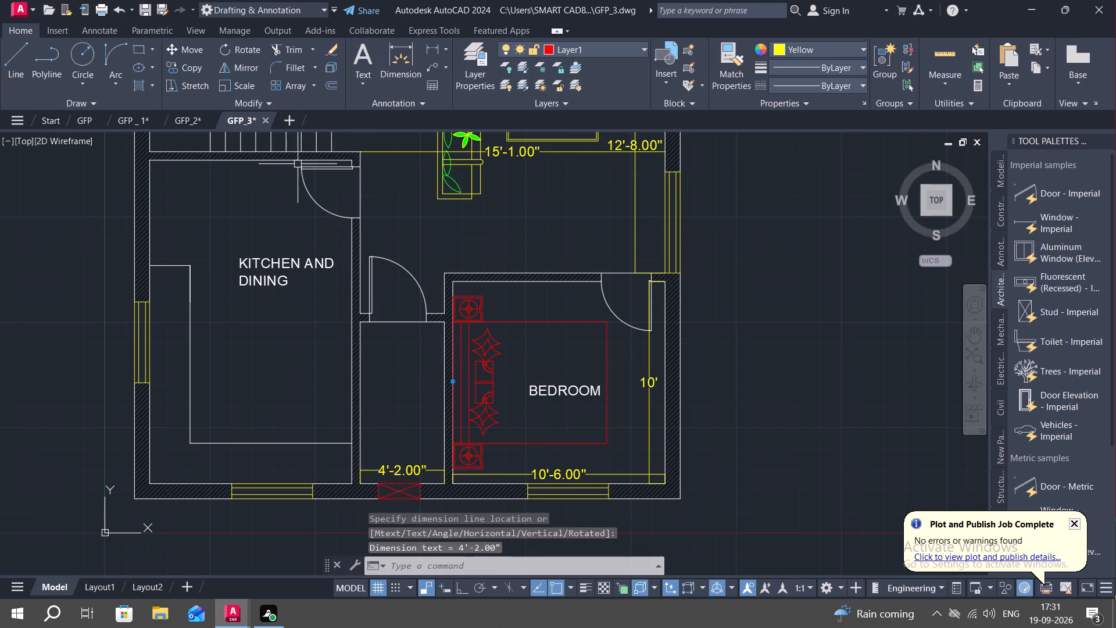
Add a vertical linear dimension for the small middle room's inner length, just inside its left wall.
{"action": "left_click", "coordinate": [429, 45]}
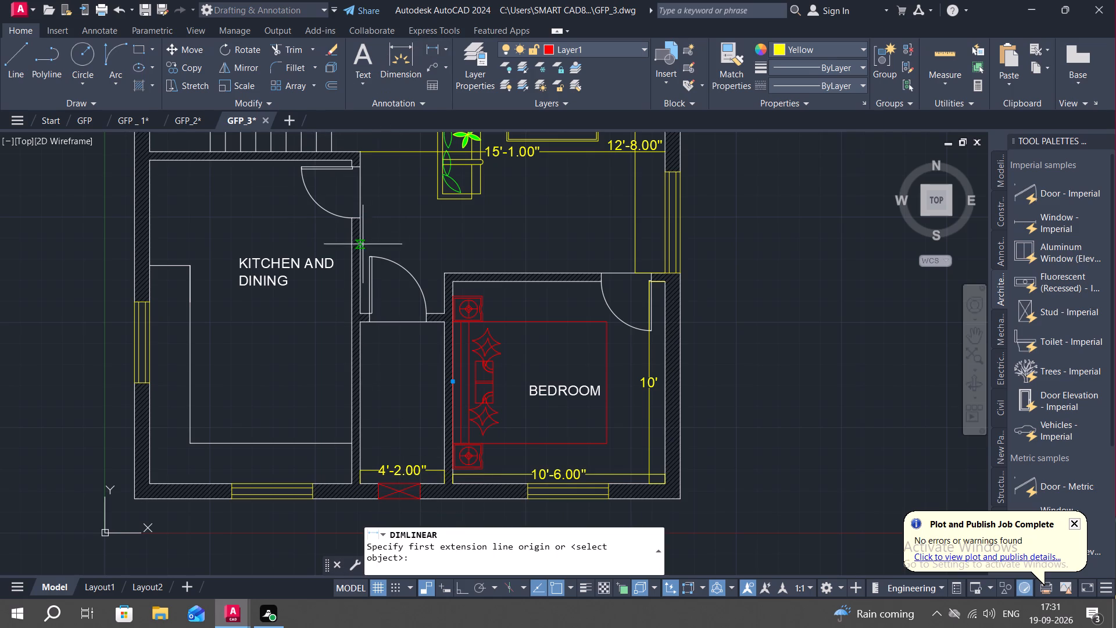
{"action": "left_click", "coordinate": [362, 320]}
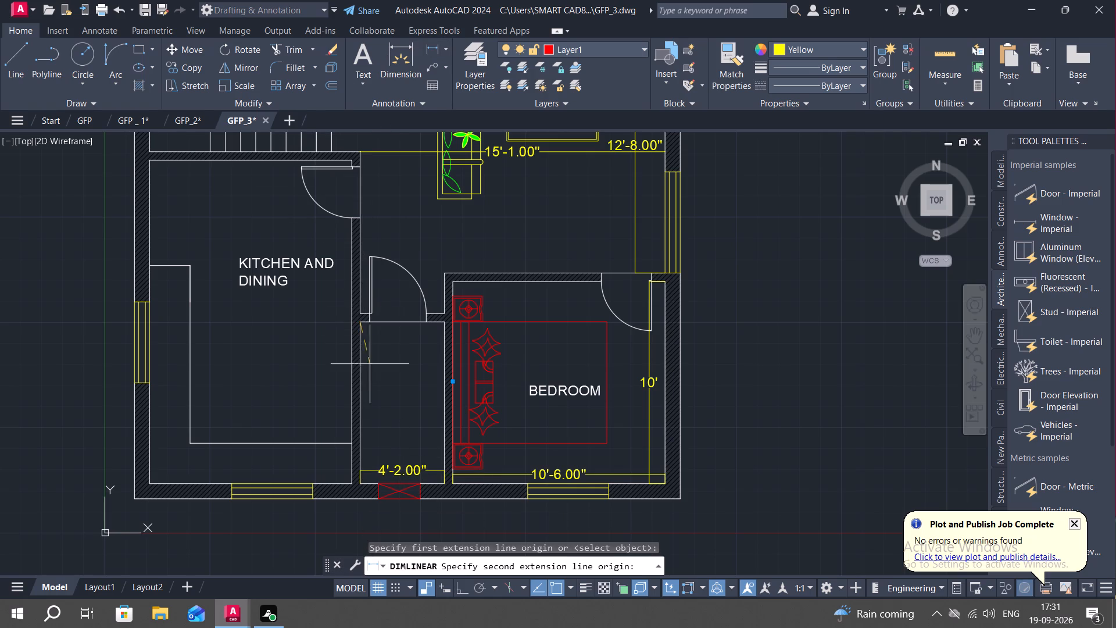
{"action": "left_click", "coordinate": [359, 484]}
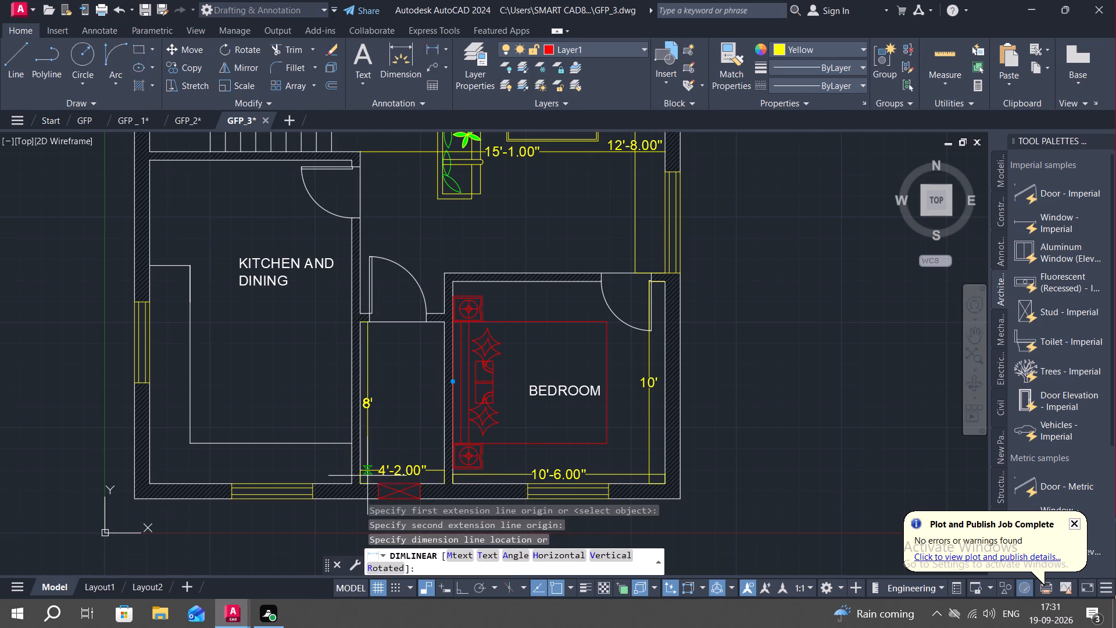
{"action": "left_click", "coordinate": [373, 474]}
Add a vertical linear dimension for the kitchen and dining room's inner length, just inside its outer left wall.
{"action": "middle_click_drag", "start_coordinate": [269, 294], "coordinate": [399, 294]}
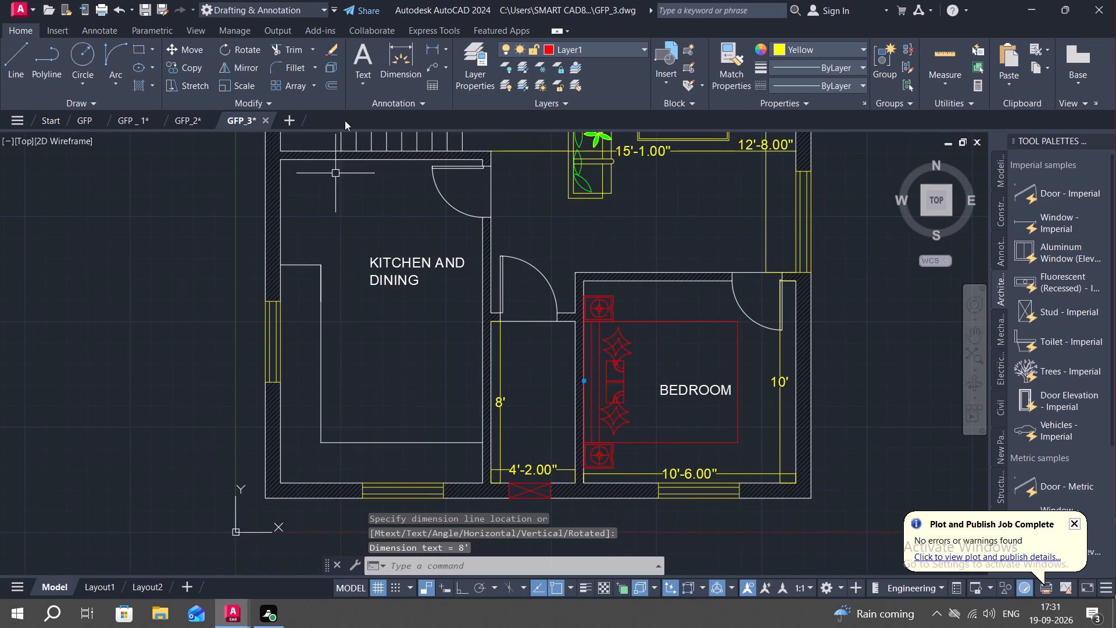
{"action": "left_click", "coordinate": [436, 44]}
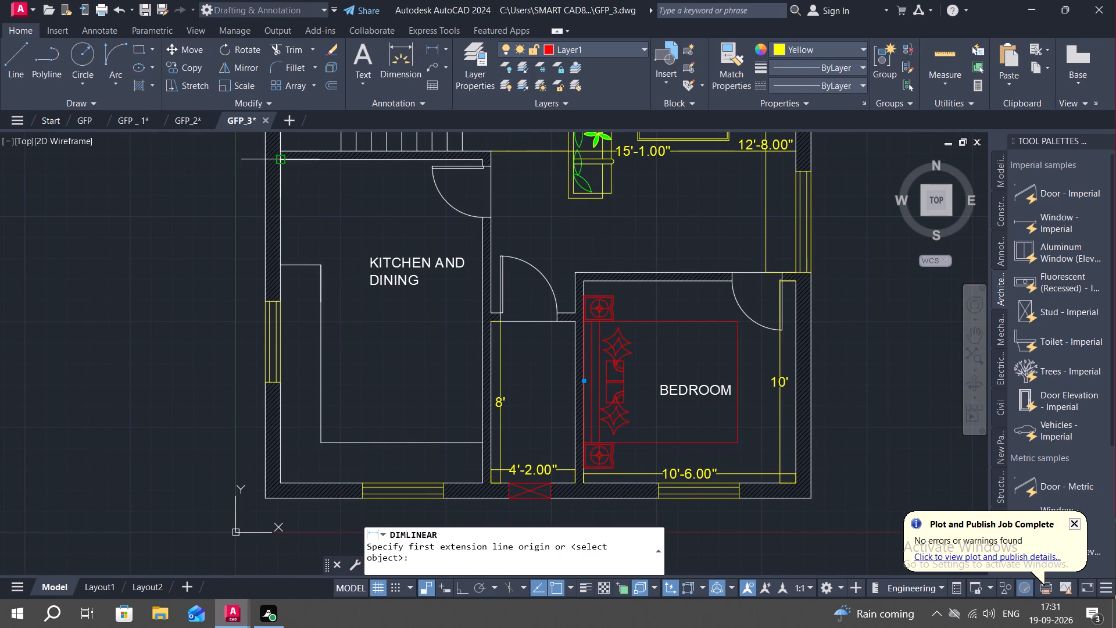
{"action": "left_click", "coordinate": [278, 160]}
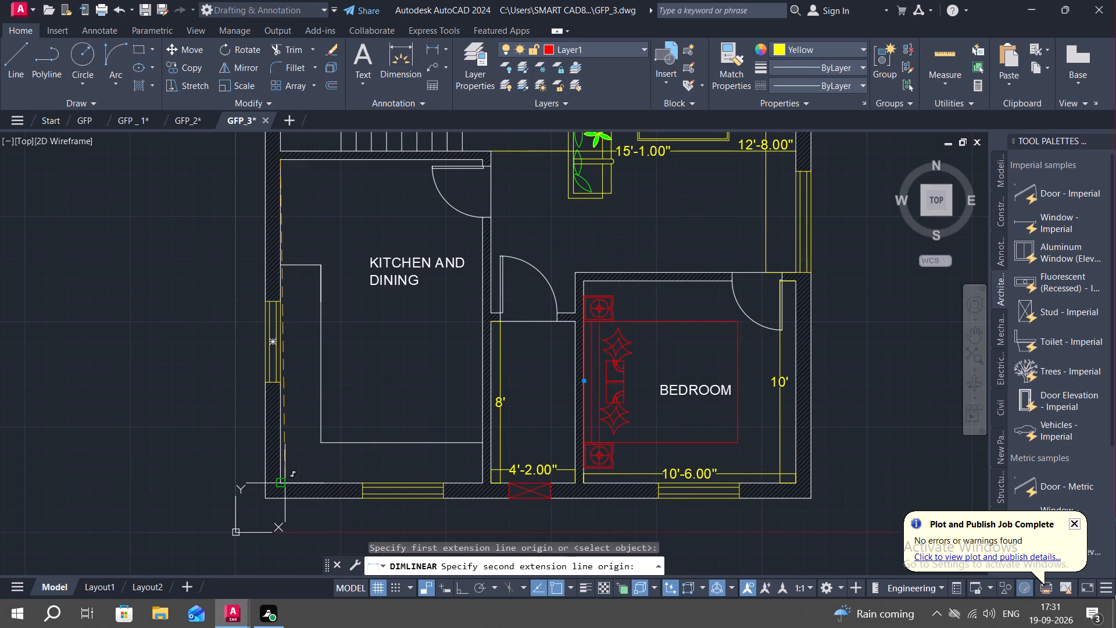
{"action": "left_click", "coordinate": [281, 481]}
{"action": "left_click", "coordinate": [295, 474]}
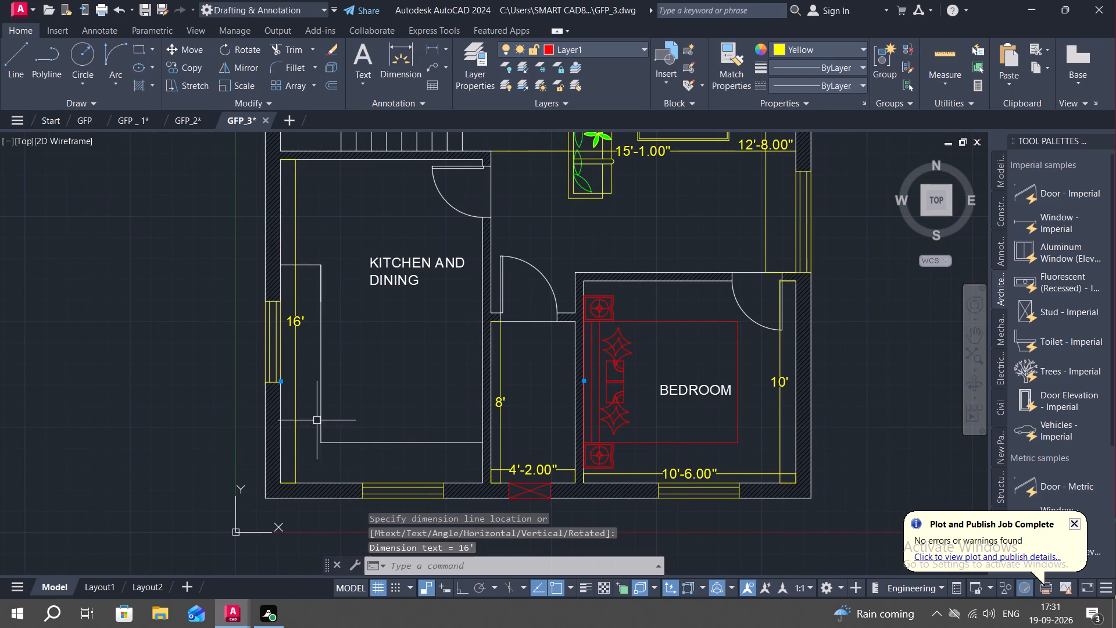
Add a linear dimension for the kitchen and dining room's inner width, just below its top wall.
{"action": "left_click", "coordinate": [435, 44]}
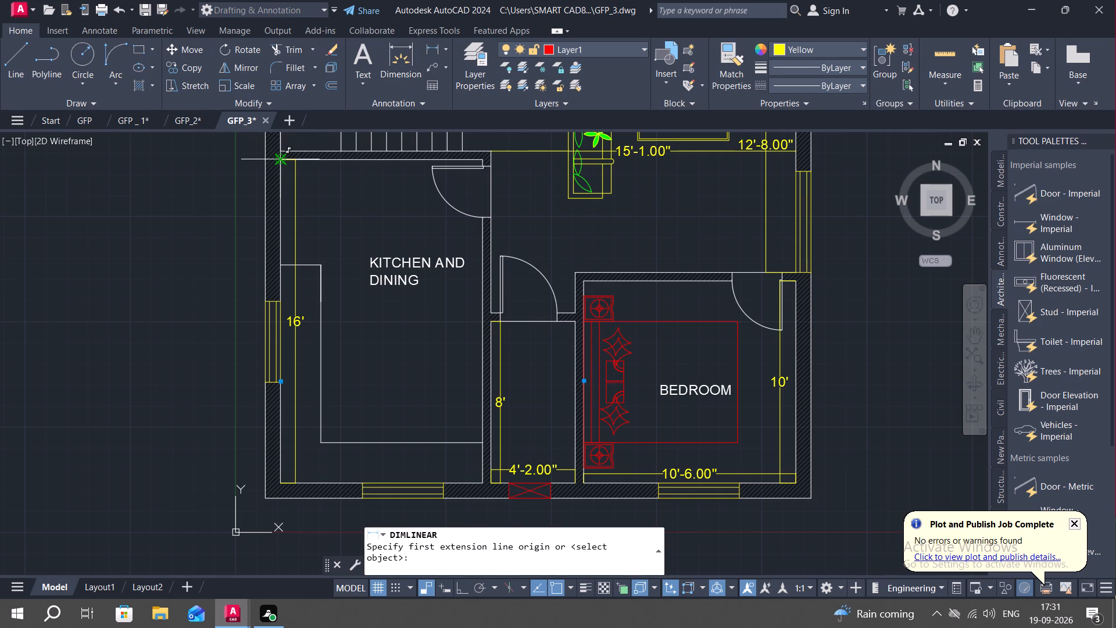
{"action": "left_click", "coordinate": [278, 159]}
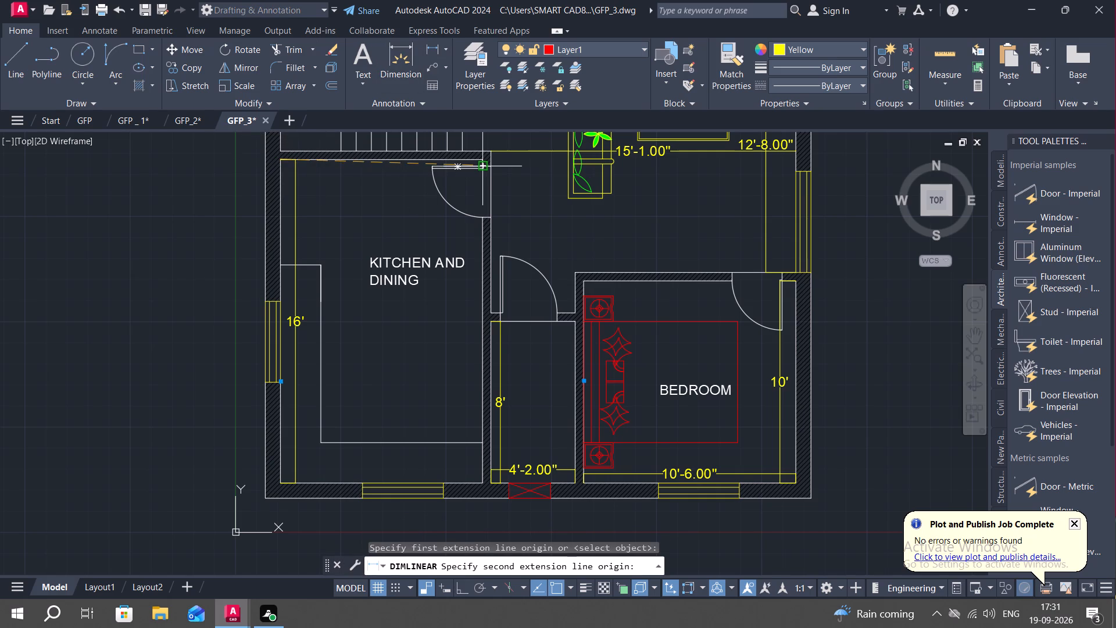
{"action": "scroll", "coordinate": [481, 167], "scroll_direction": "up", "scroll_amount": 3}
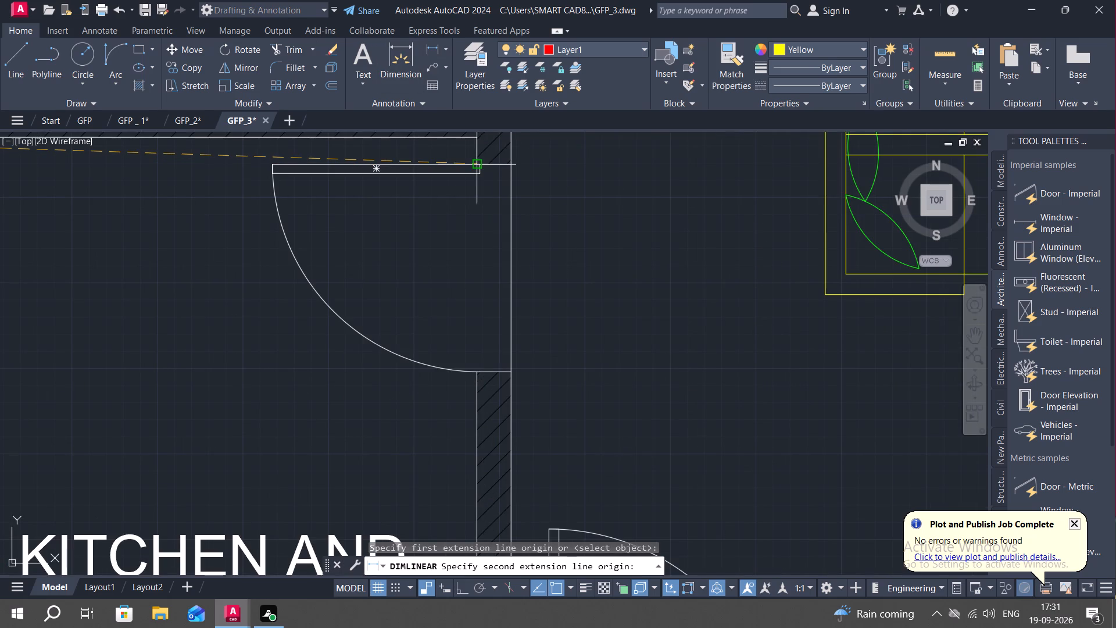
{"action": "scroll", "coordinate": [474, 160], "scroll_direction": "up", "scroll_amount": 3}
{"action": "left_click", "coordinate": [477, 173]}
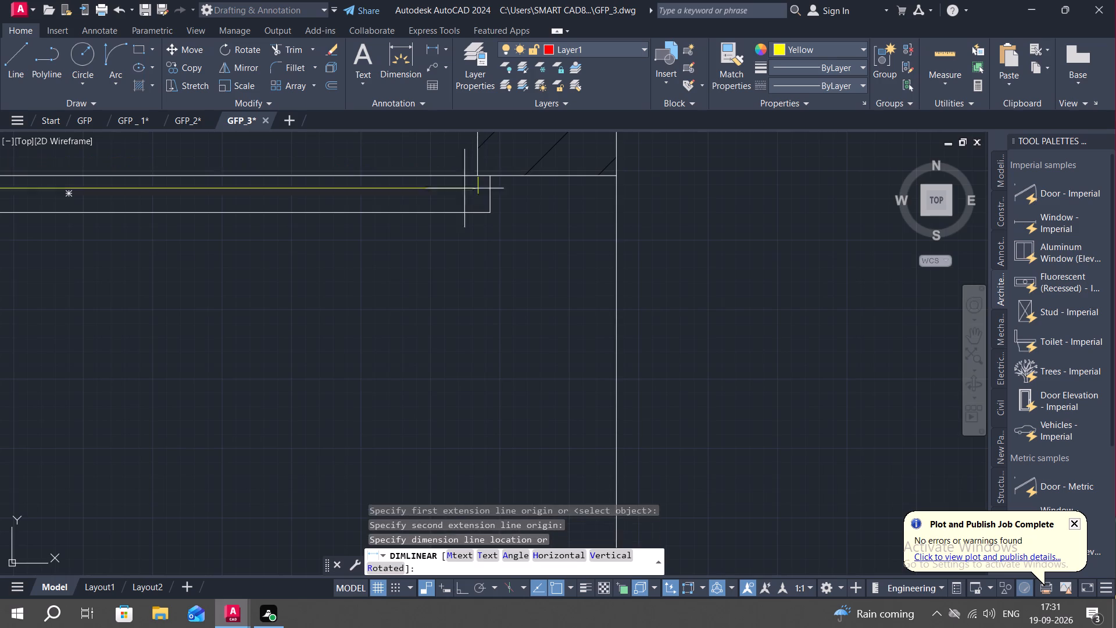
{"action": "scroll", "coordinate": [451, 203], "scroll_direction": "down", "scroll_amount": 5}
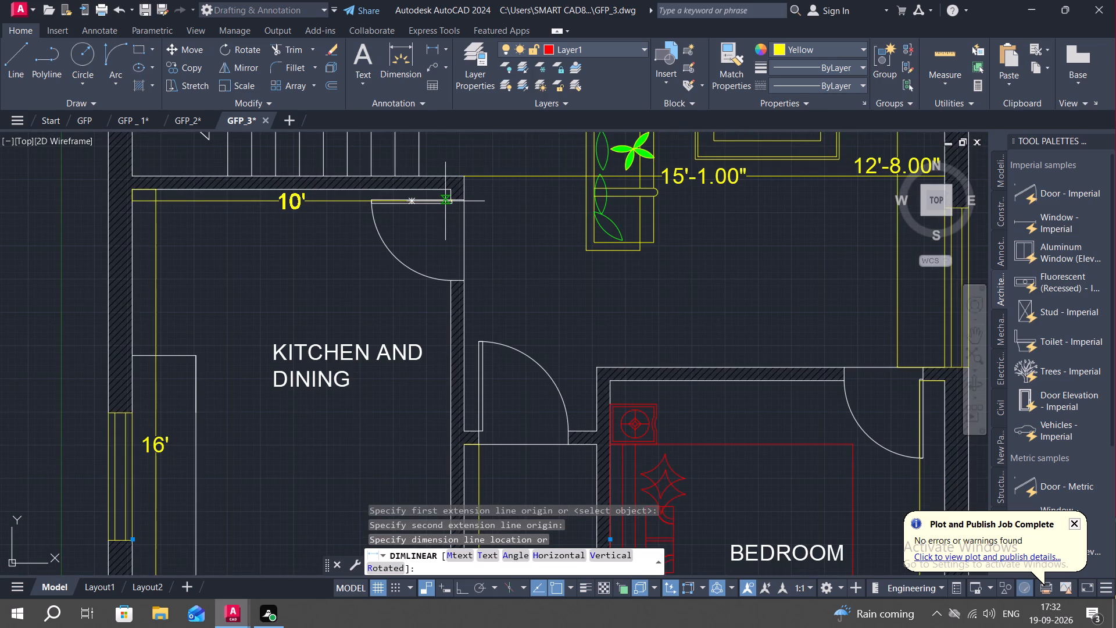
{"action": "left_click", "coordinate": [445, 201]}
Match the green properties of the top-left bedroom's 10' width dimension onto its length dimension and the toilet's and top-right bedroom's dimensions.
{"action": "scroll", "coordinate": [369, 237], "scroll_direction": "down", "scroll_amount": 2}
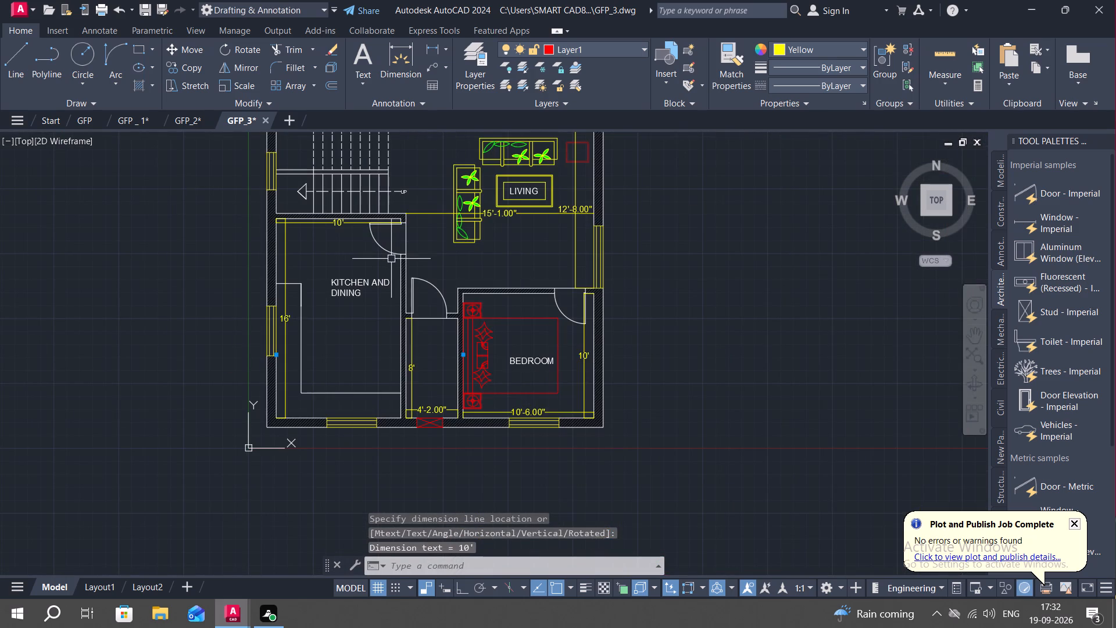
{"action": "scroll", "coordinate": [455, 251], "scroll_direction": "down", "scroll_amount": 1}
{"action": "middle_click_drag", "start_coordinate": [467, 262], "coordinate": [535, 380]}
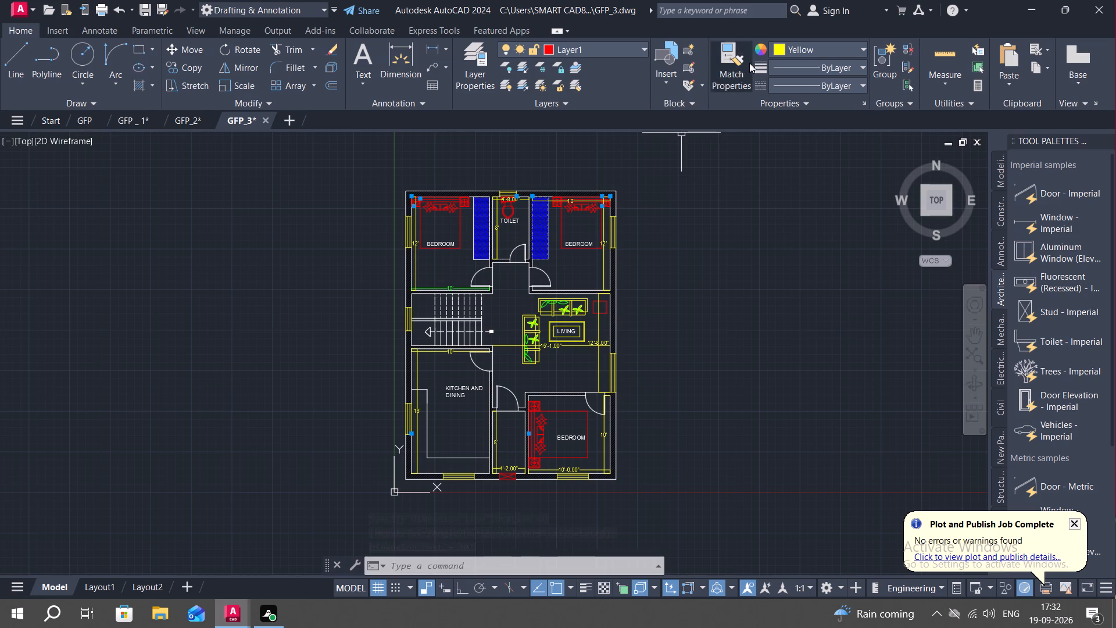
{"action": "left_click", "coordinate": [726, 60]}
{"action": "scroll", "coordinate": [500, 231], "scroll_direction": "up", "scroll_amount": 2}
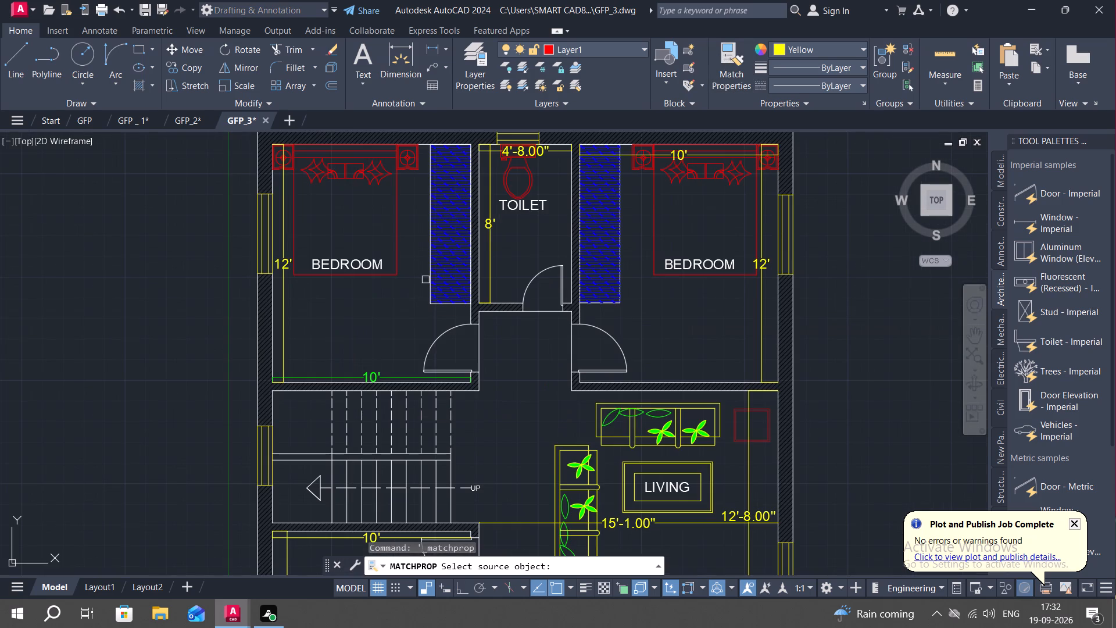
{"action": "left_click", "coordinate": [378, 374]}
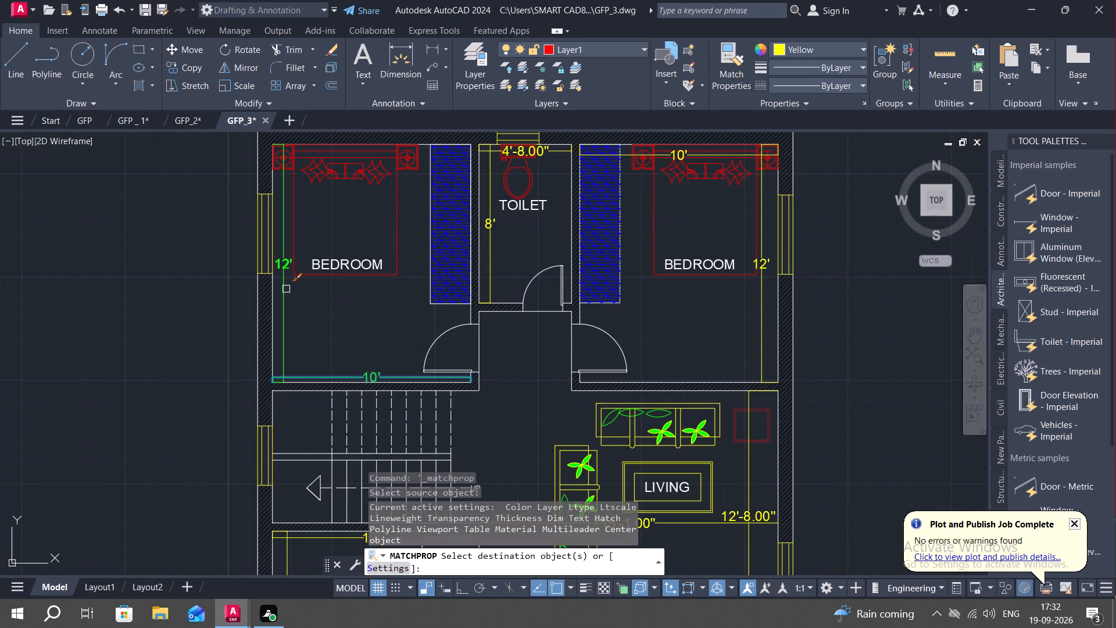
{"action": "left_click", "coordinate": [285, 289]}
{"action": "left_click", "coordinate": [493, 221]}
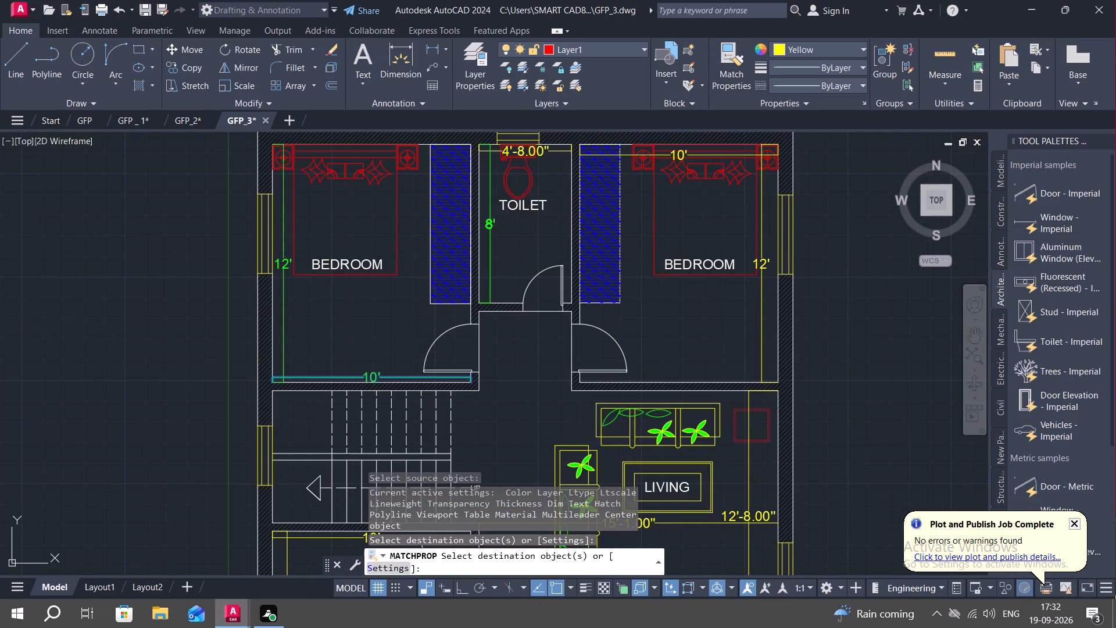
{"action": "left_click", "coordinate": [559, 152]}
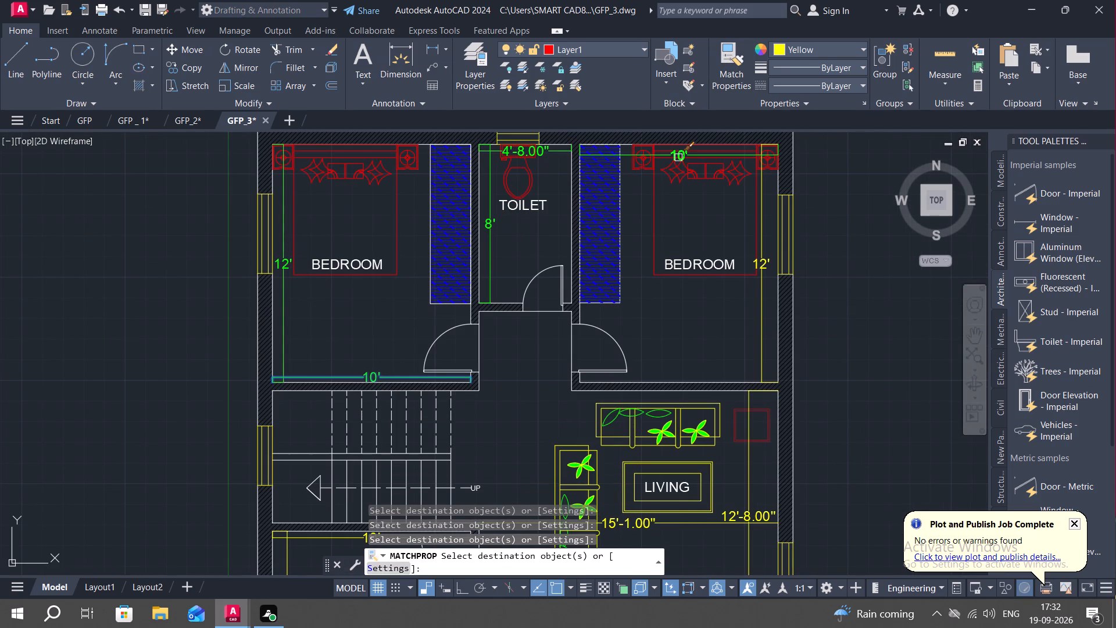
{"action": "left_click", "coordinate": [678, 158]}
{"action": "left_click", "coordinate": [763, 291]}
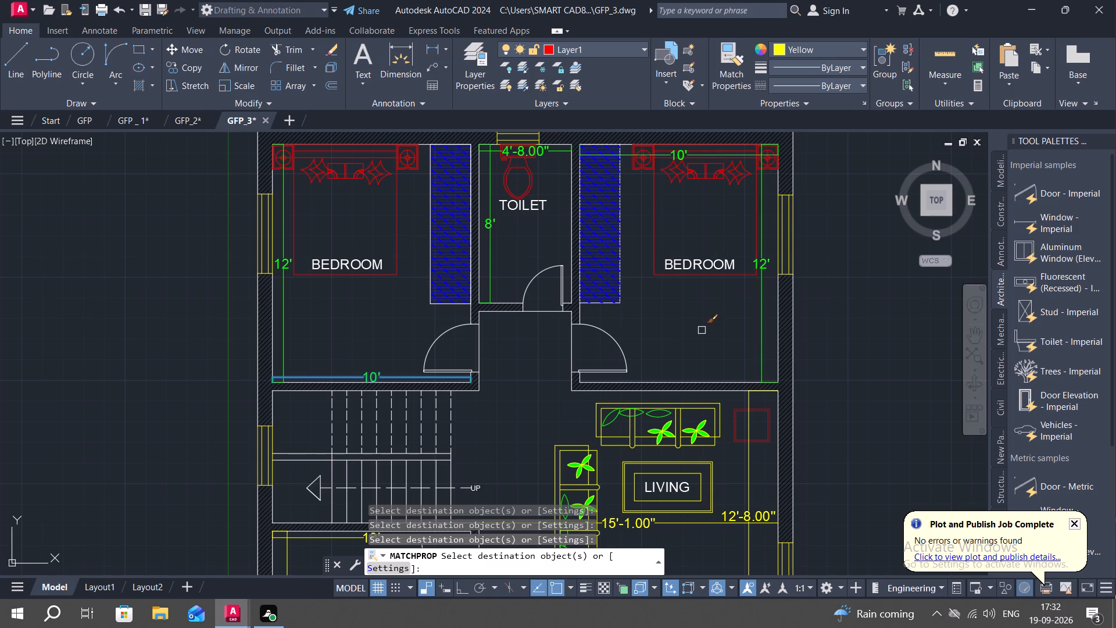
Match the same green properties onto the dimensions of the living room, lower bedroom, small middle room, and kitchen and dining room.
{"action": "middle_click_drag", "start_coordinate": [700, 330], "coordinate": [656, 207]}
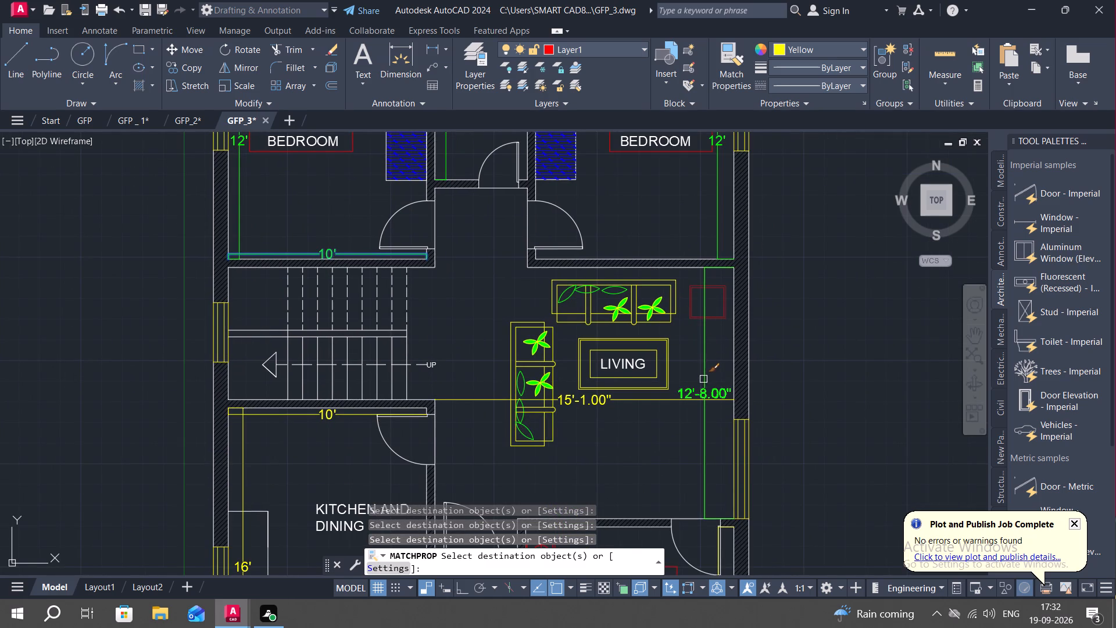
{"action": "left_click", "coordinate": [704, 379]}
{"action": "left_click", "coordinate": [667, 399]}
{"action": "scroll", "coordinate": [602, 414], "scroll_direction": "down", "scroll_amount": 1}
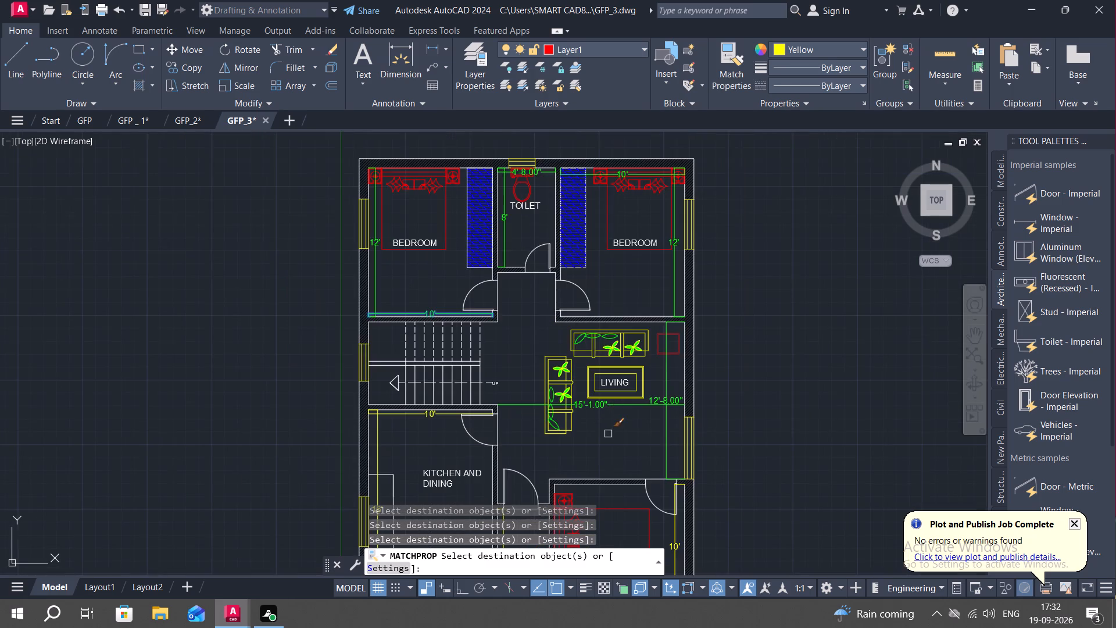
{"action": "middle_click_drag", "start_coordinate": [609, 435], "coordinate": [597, 264]}
{"action": "left_click", "coordinate": [661, 403]}
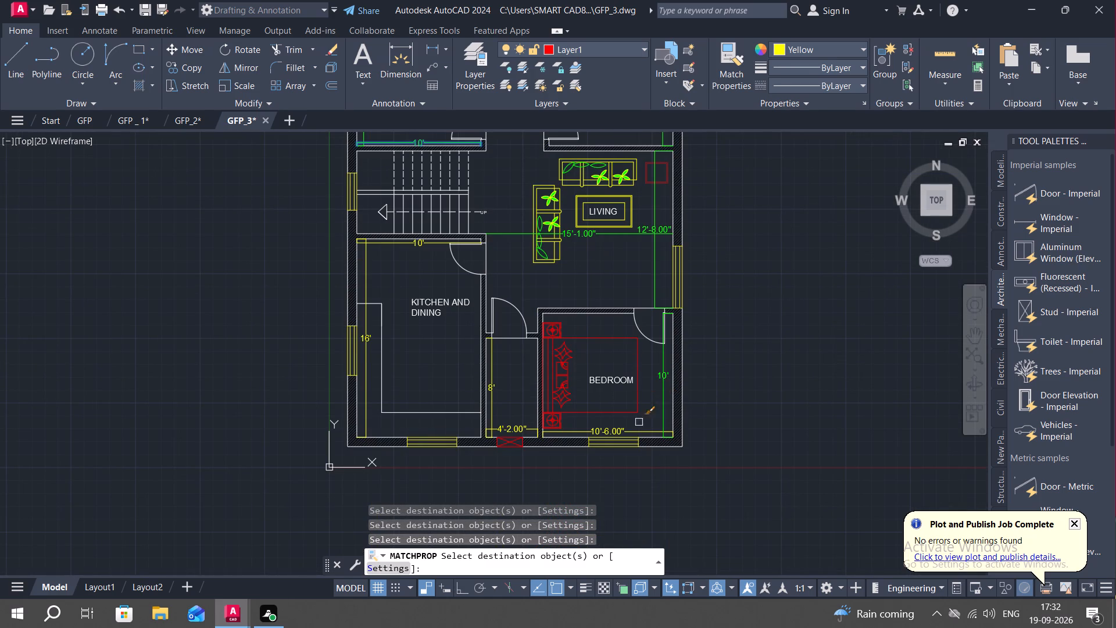
{"action": "left_click", "coordinate": [629, 431]}
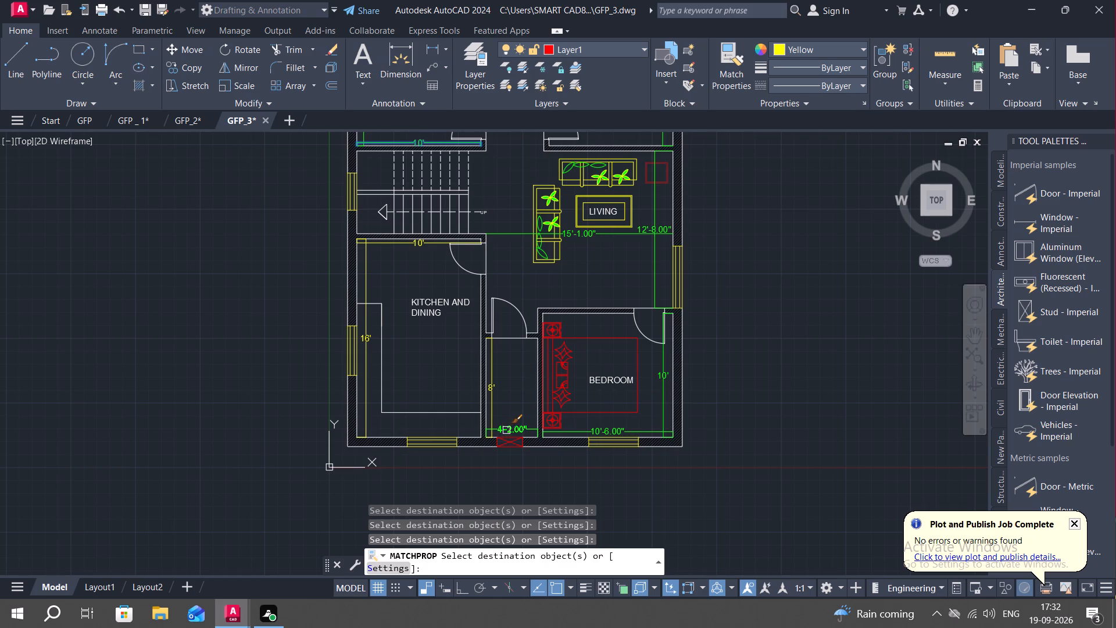
{"action": "left_click", "coordinate": [507, 430]}
{"action": "left_click", "coordinate": [492, 401]}
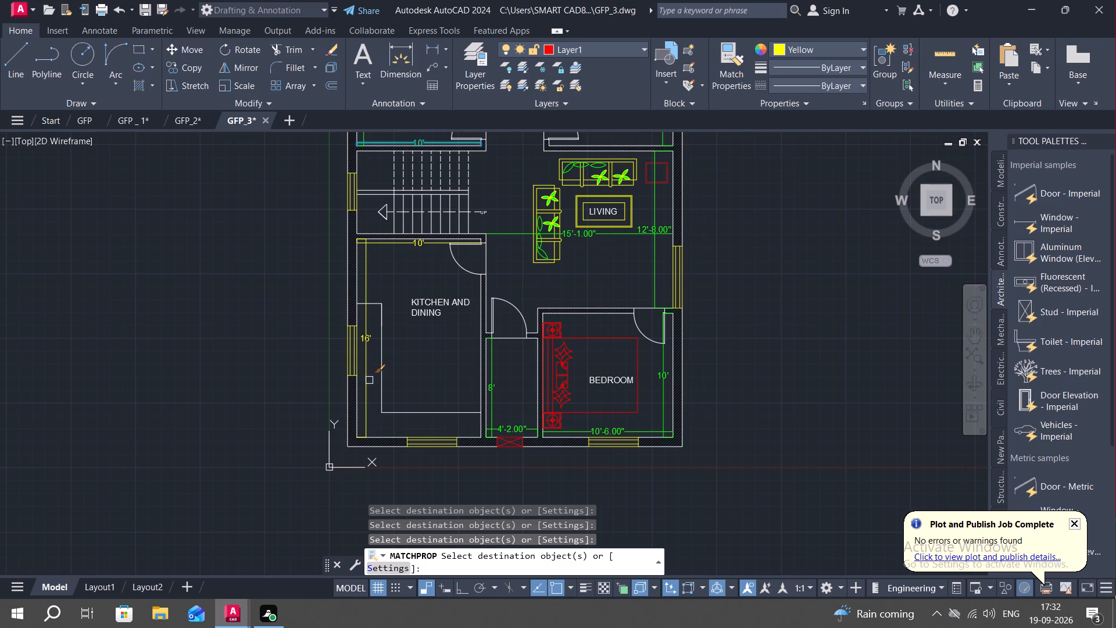
{"action": "left_click", "coordinate": [367, 377]}
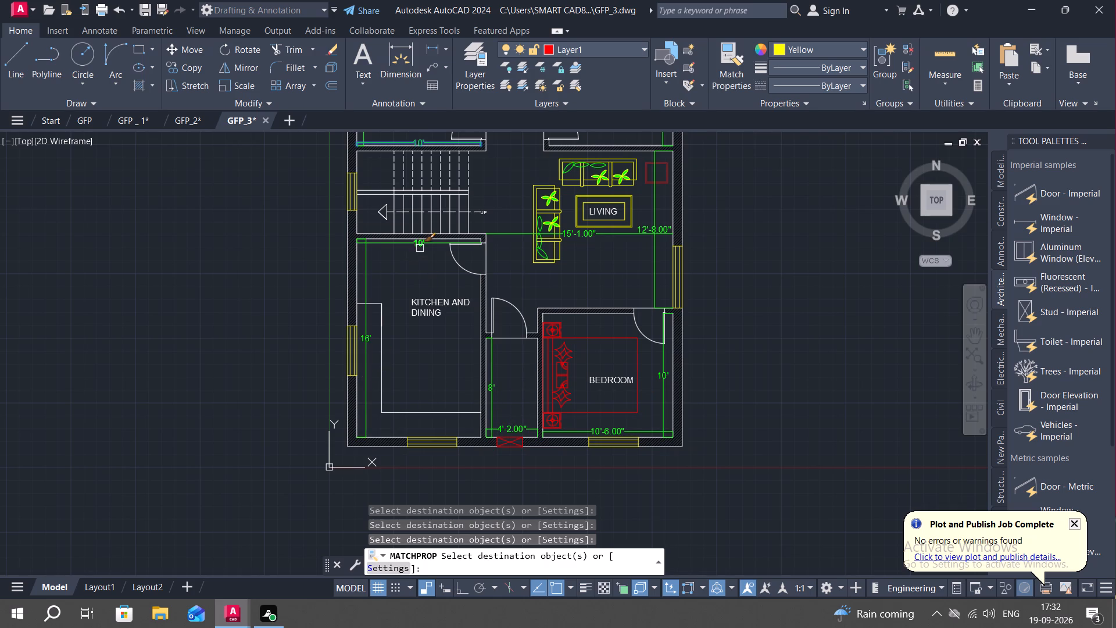
{"action": "left_click", "coordinate": [425, 244]}
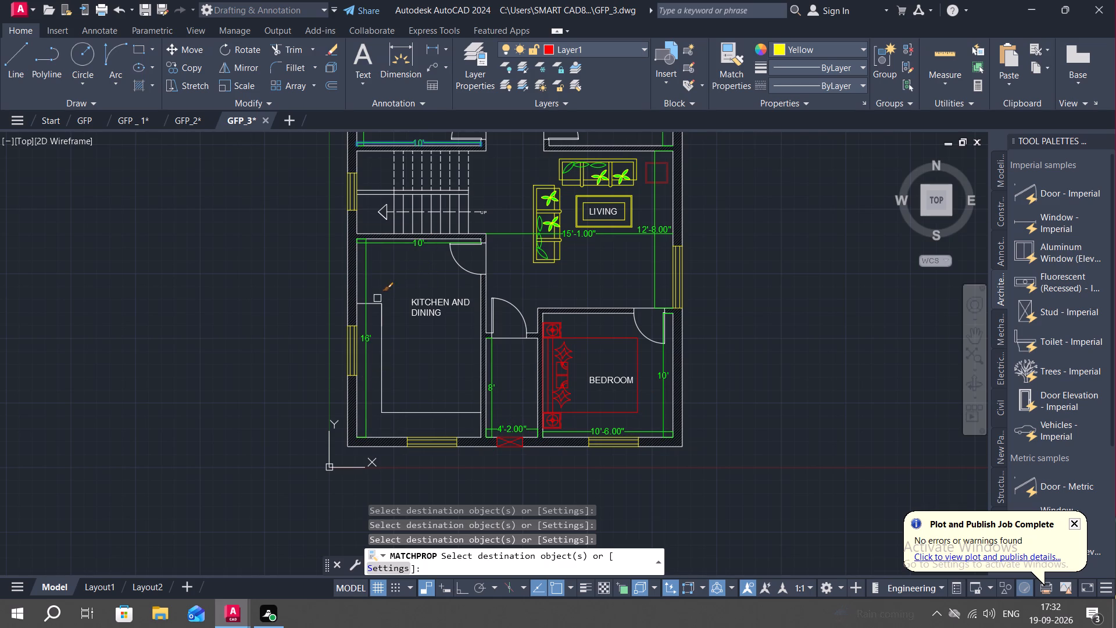
{"action": "key", "text": "Escape"}
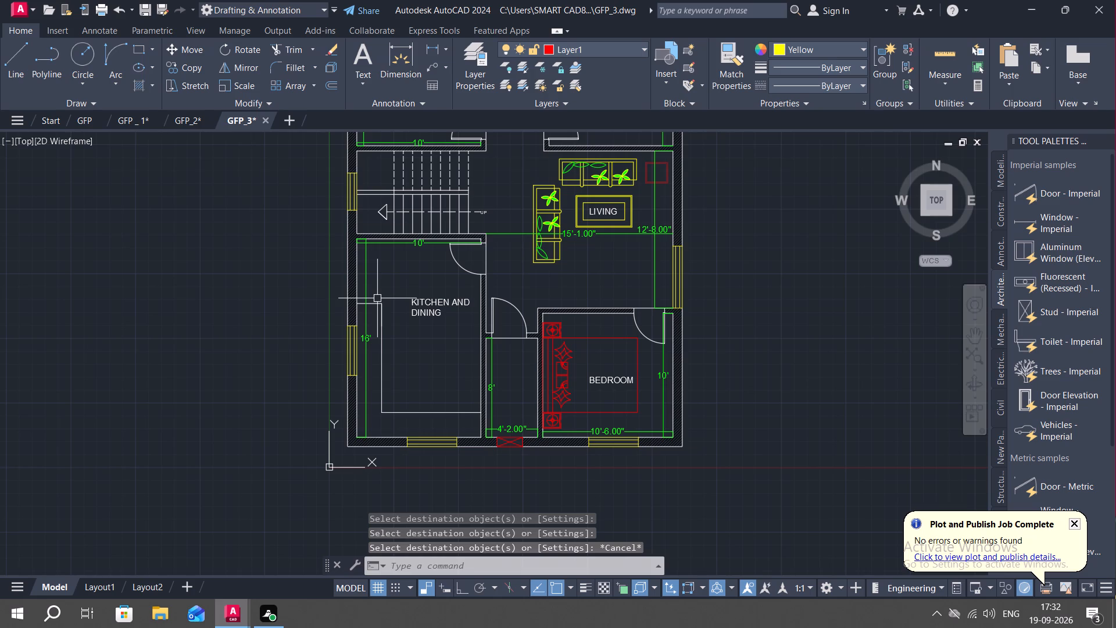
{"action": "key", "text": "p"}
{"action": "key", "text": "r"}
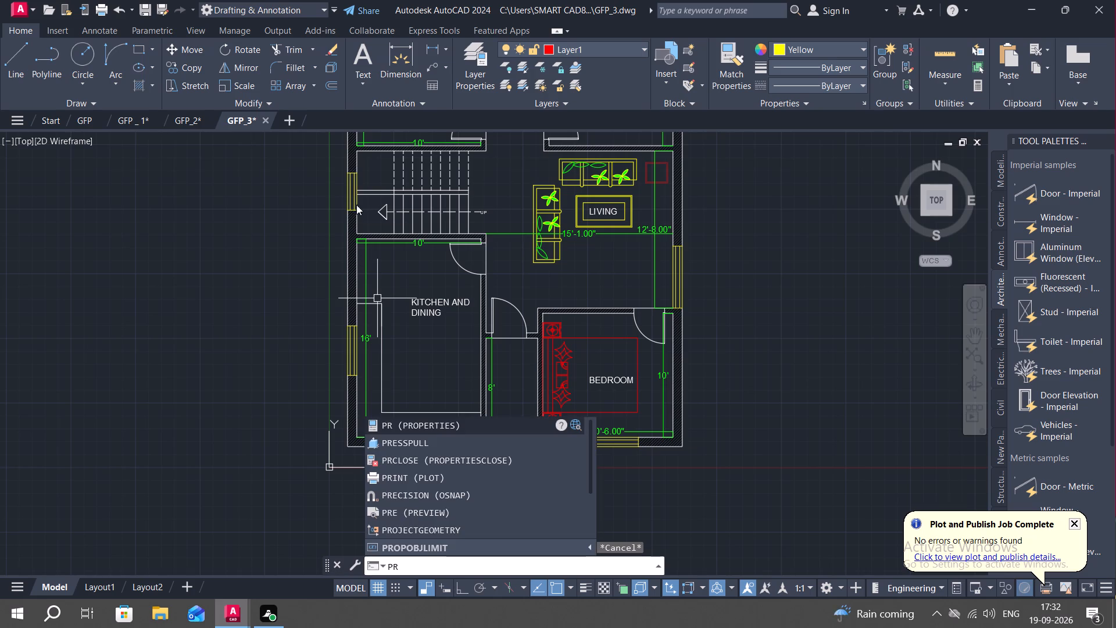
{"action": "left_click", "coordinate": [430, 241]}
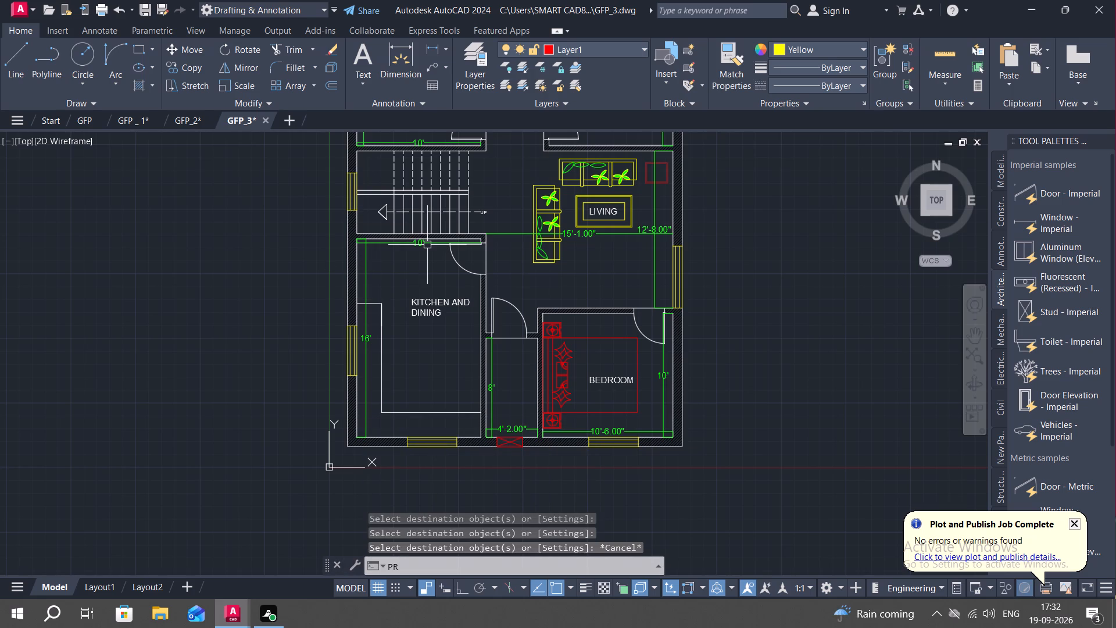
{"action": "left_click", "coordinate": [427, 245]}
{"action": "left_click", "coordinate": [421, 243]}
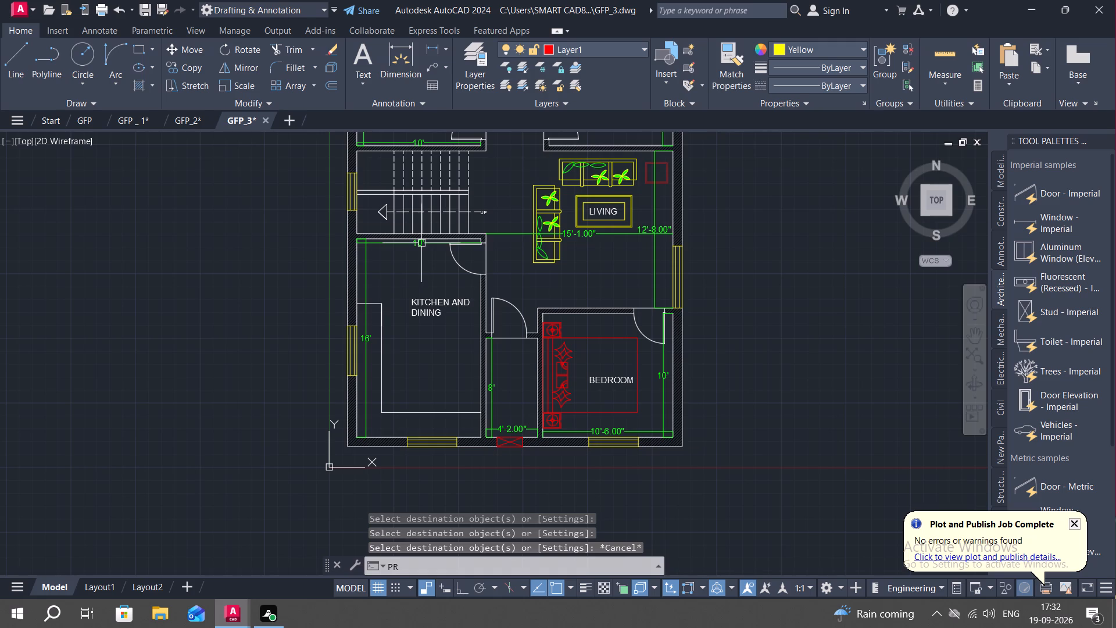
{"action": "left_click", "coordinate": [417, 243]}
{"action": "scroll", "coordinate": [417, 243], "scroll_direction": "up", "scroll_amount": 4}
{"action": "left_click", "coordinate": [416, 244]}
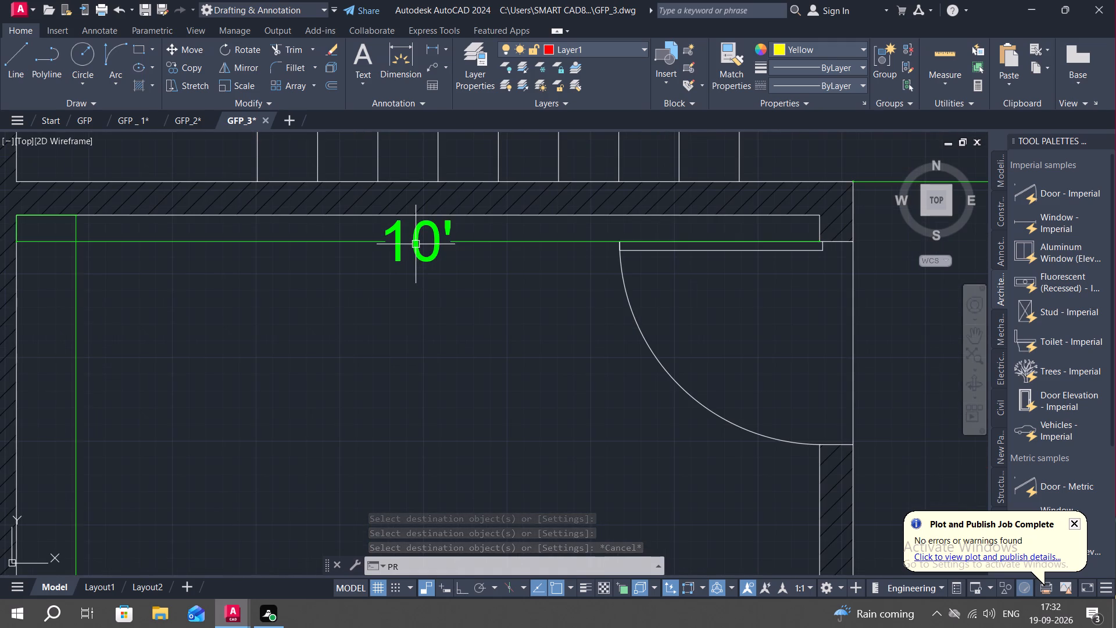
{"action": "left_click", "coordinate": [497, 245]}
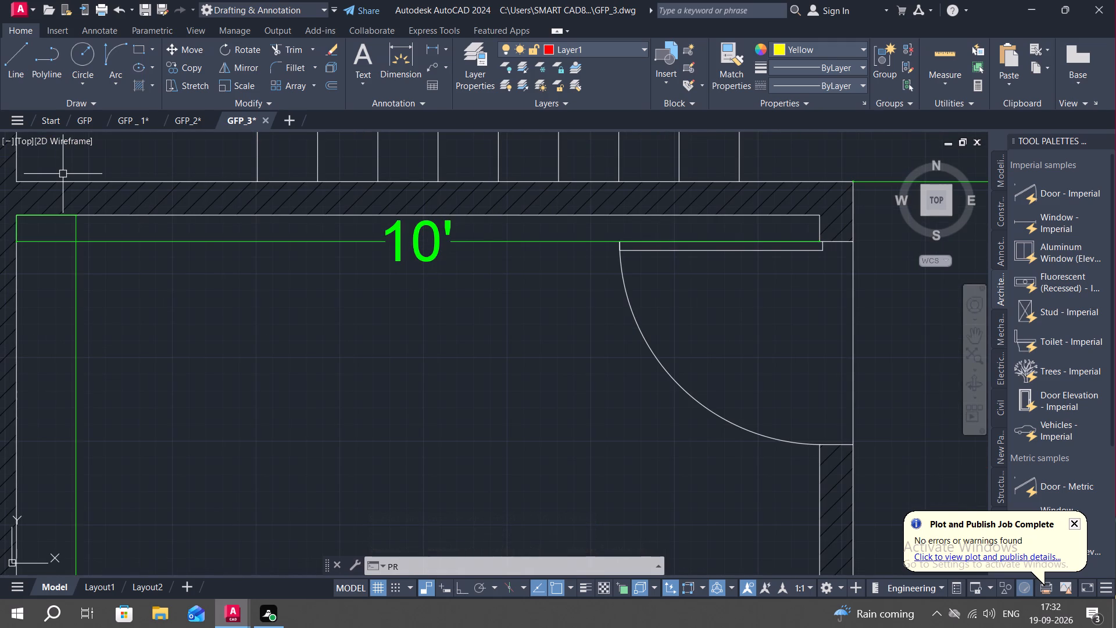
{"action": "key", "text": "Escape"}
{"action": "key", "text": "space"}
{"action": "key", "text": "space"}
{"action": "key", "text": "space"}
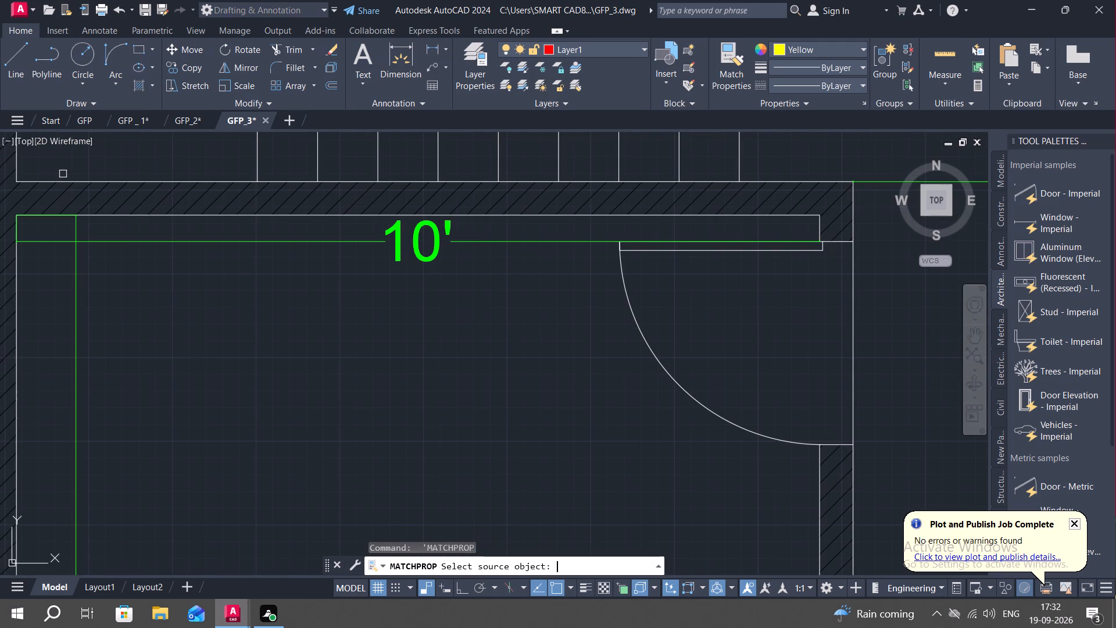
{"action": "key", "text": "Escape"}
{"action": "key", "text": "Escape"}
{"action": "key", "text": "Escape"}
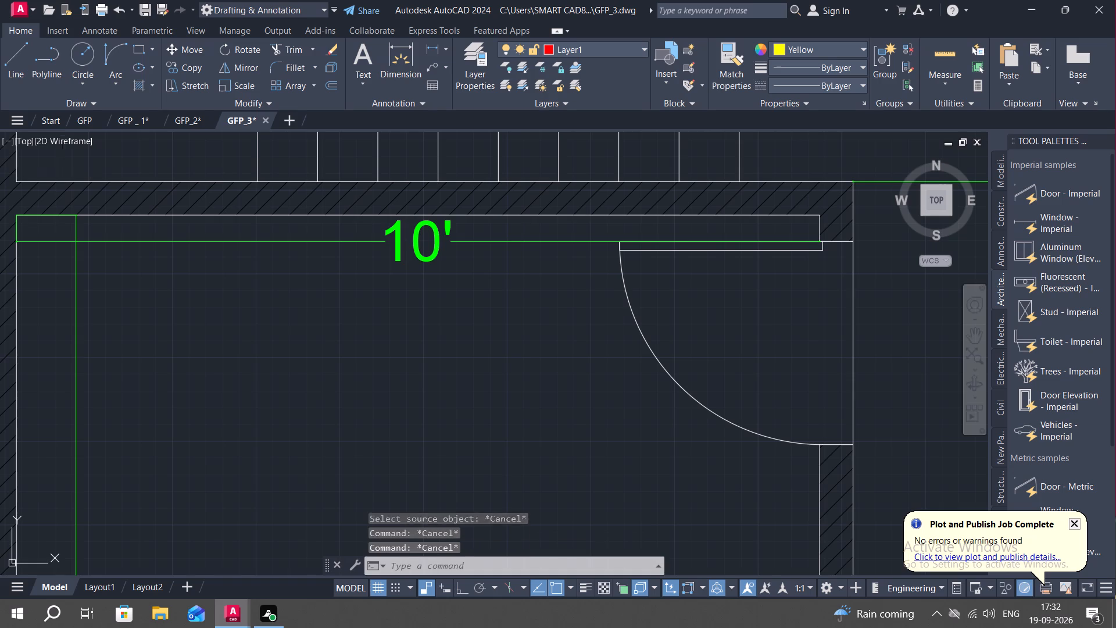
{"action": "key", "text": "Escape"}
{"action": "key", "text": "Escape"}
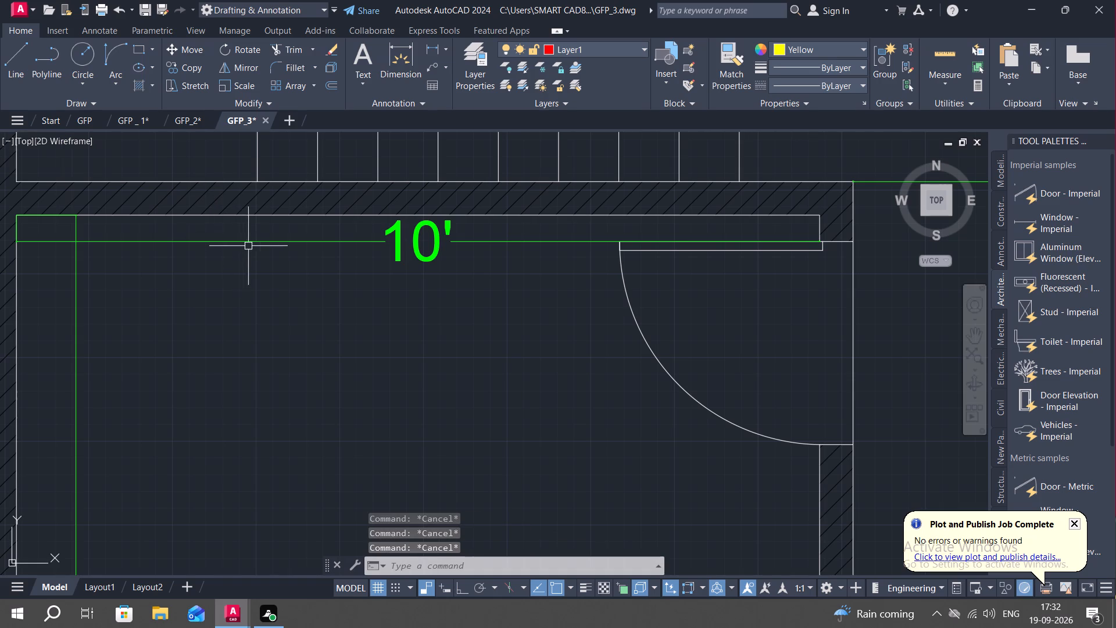
Set the arrow size of the kitchen and dining room's width dimension to 5" in its properties.
{"action": "left_click", "coordinate": [251, 242]}
{"action": "key", "text": "p"}
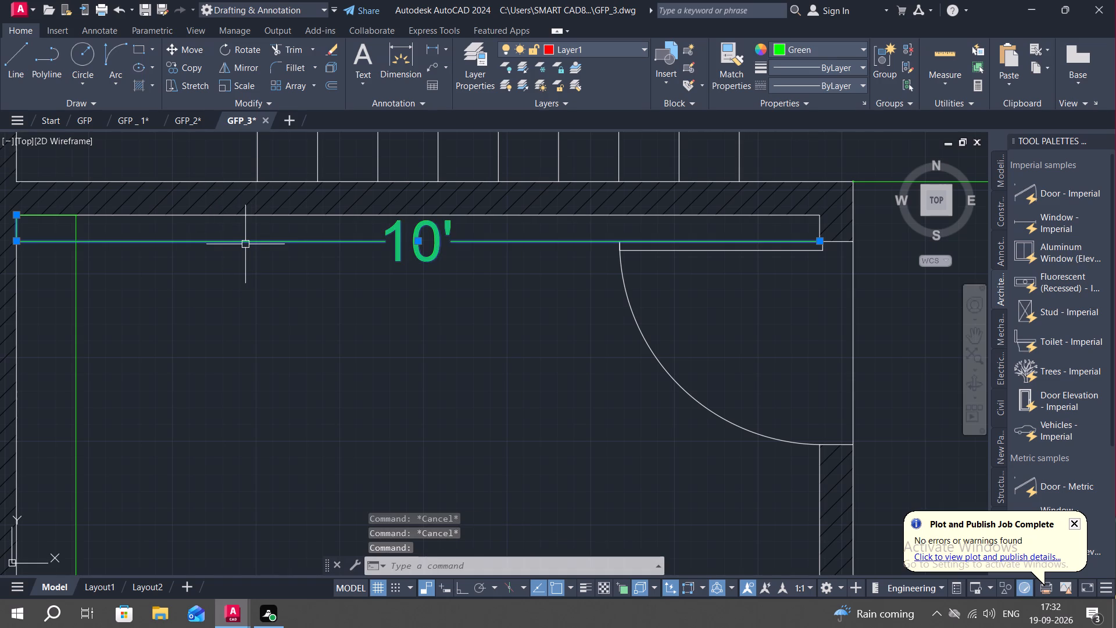
{"action": "key", "text": "r"}
{"action": "key", "text": "Return"}
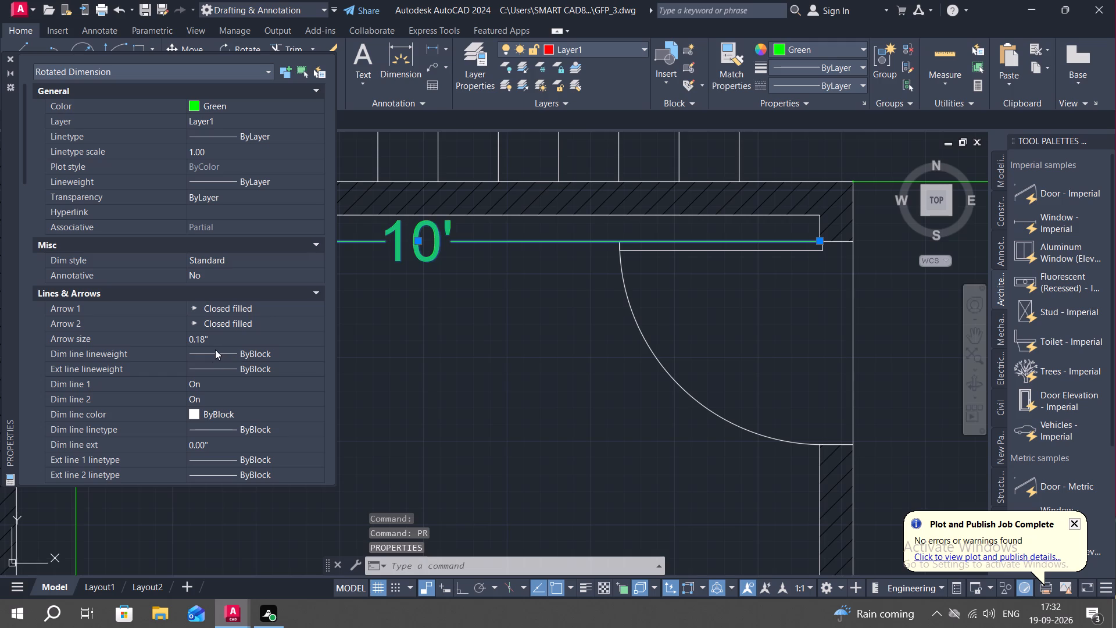
{"action": "left_click", "coordinate": [216, 333]}
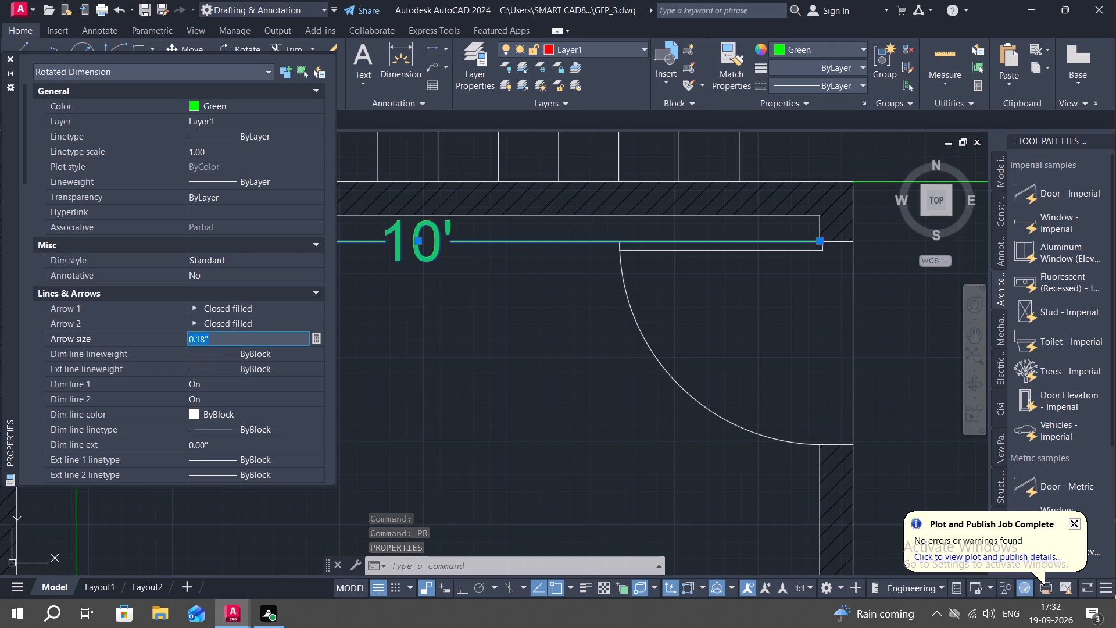
{"action": "key", "text": "BackSpace"}
{"action": "key", "text": "BackSpace"}
{"action": "key", "text": "BackSpace"}
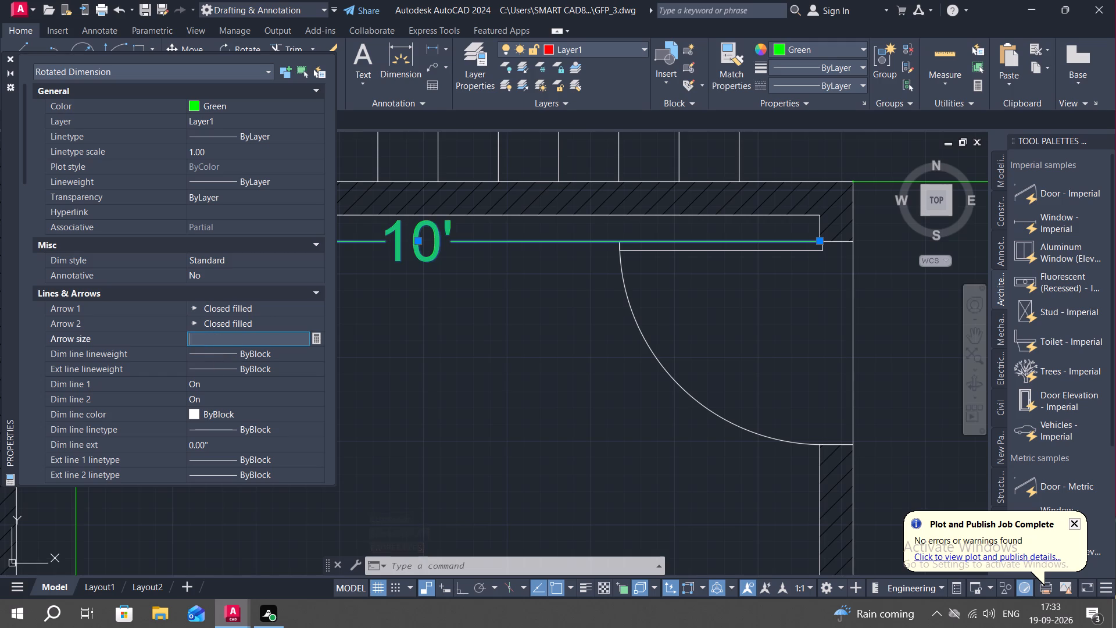
{"action": "key", "text": "5"}
{"action": "key", "text": "shift+quotedbl"}
{"action": "key", "text": "Return"}
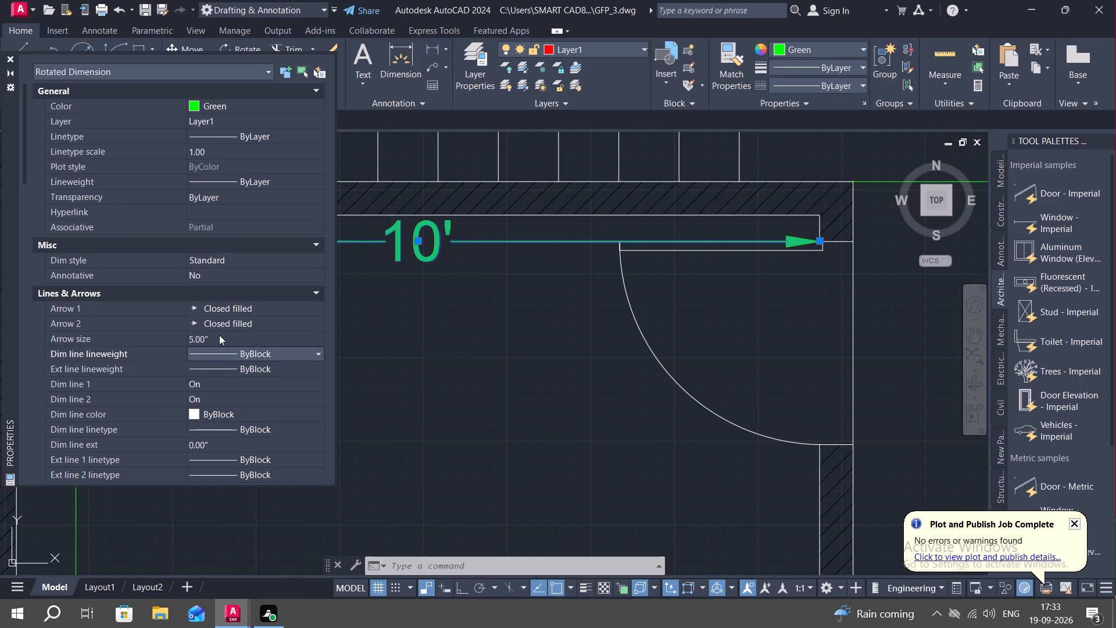
{"action": "left_click", "coordinate": [6, 55]}
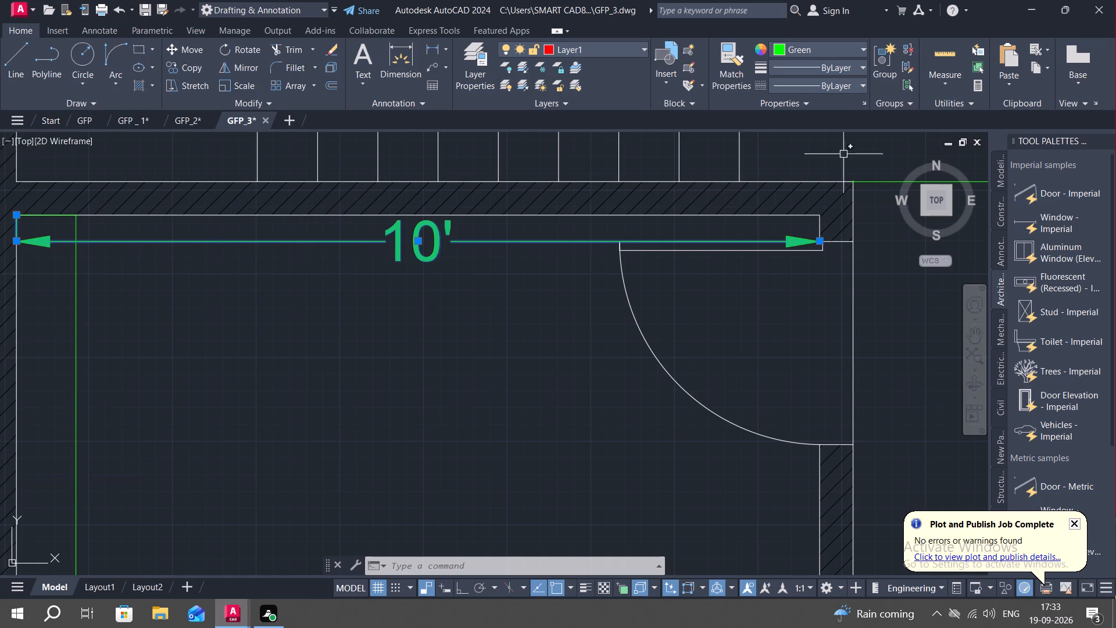
Match the kitchen and dining room's width dimension properties onto its length dimension and the dimensions of the small middle room, lower bedroom and living room.
{"action": "left_click", "coordinate": [727, 56]}
{"action": "scroll", "coordinate": [282, 331], "scroll_direction": "down", "scroll_amount": 2}
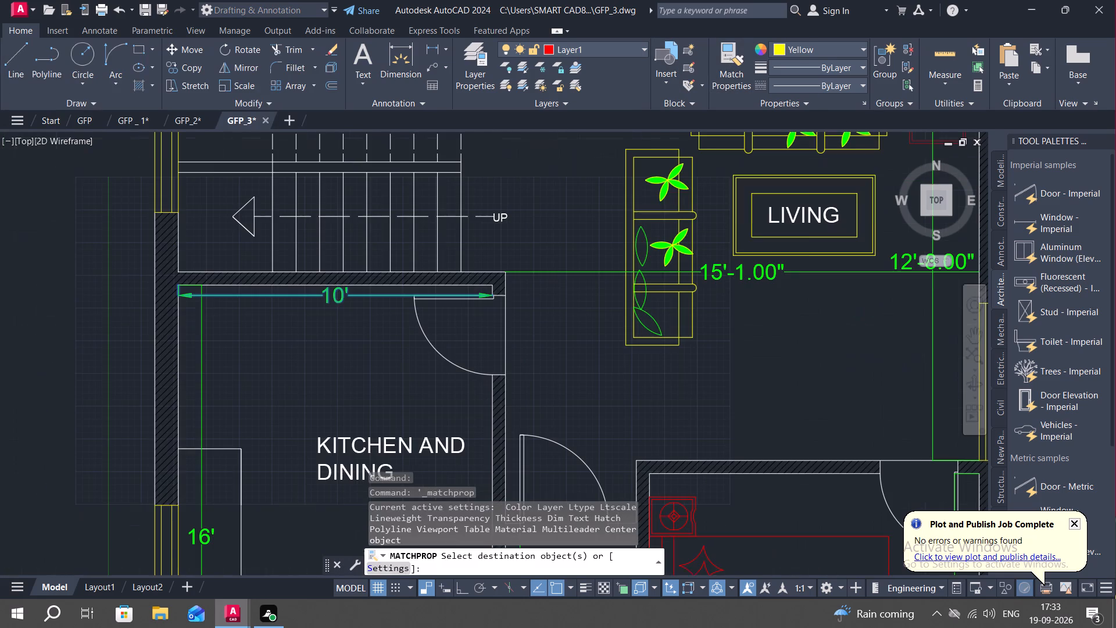
{"action": "left_click", "coordinate": [202, 339]}
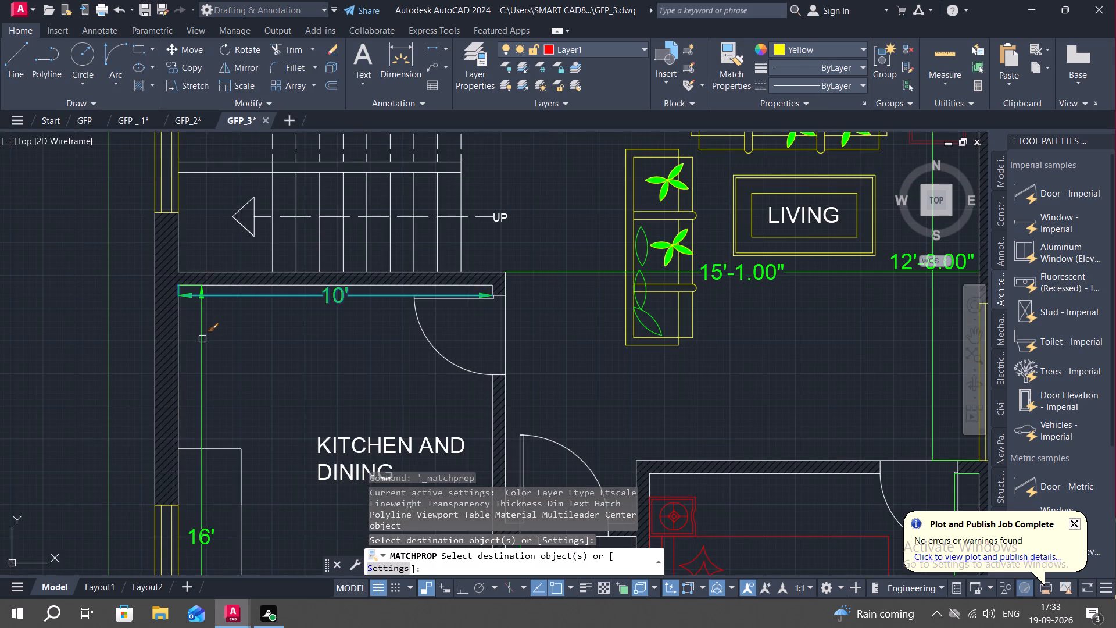
{"action": "scroll", "coordinate": [295, 342], "scroll_direction": "down", "scroll_amount": 1}
{"action": "middle_click_drag", "start_coordinate": [468, 371], "coordinate": [463, 246]}
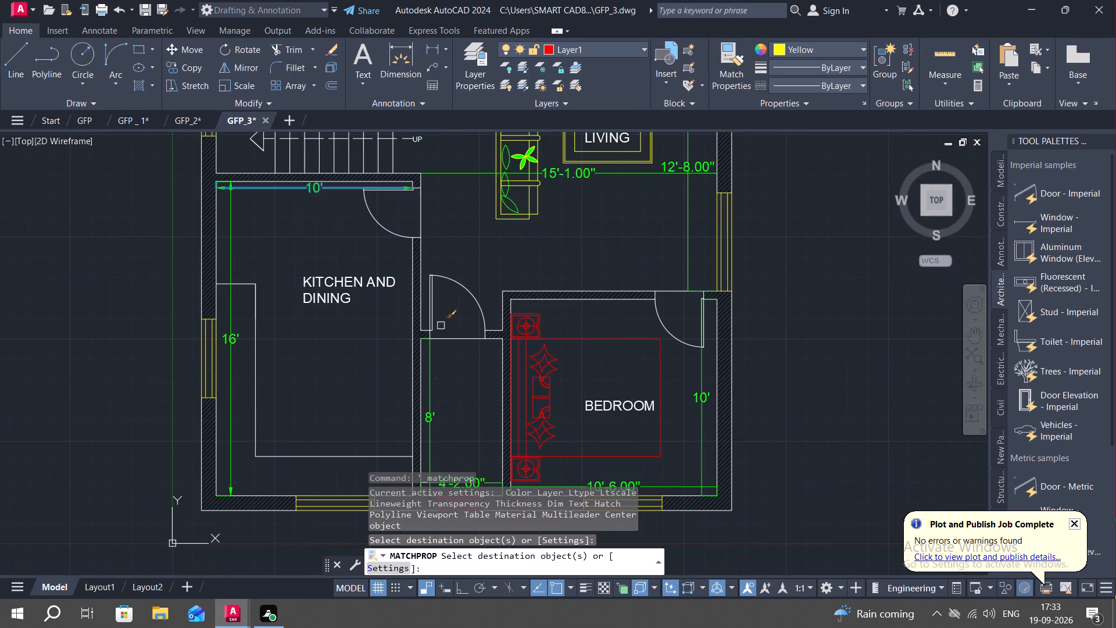
{"action": "left_click", "coordinate": [432, 391]}
{"action": "middle_click_drag", "start_coordinate": [487, 445], "coordinate": [478, 313]}
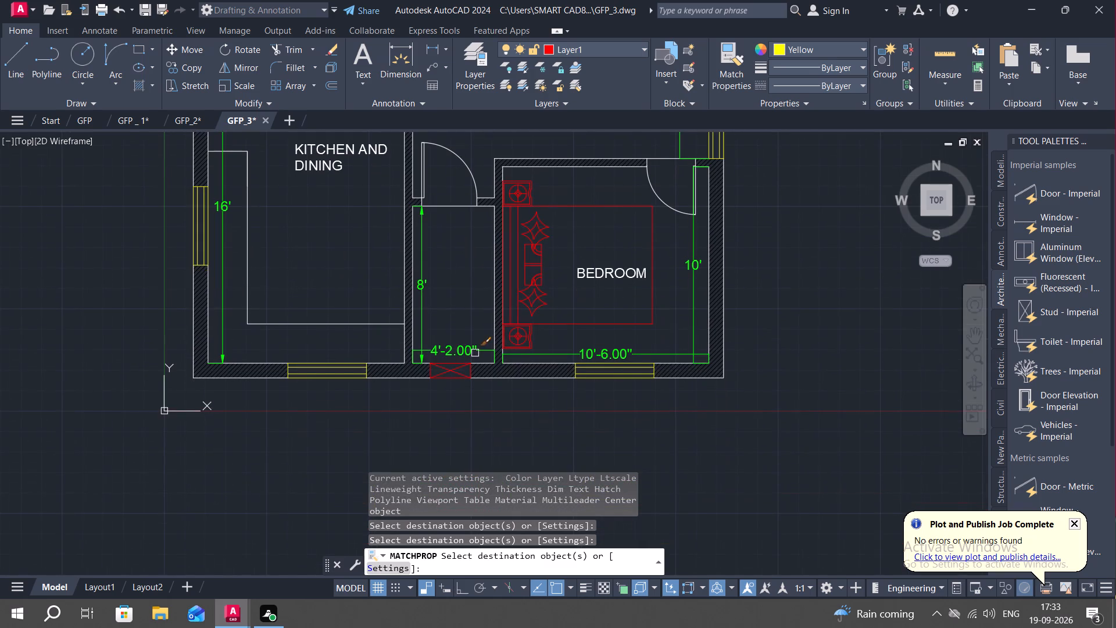
{"action": "left_click", "coordinate": [481, 351]}
{"action": "left_click", "coordinate": [534, 352]}
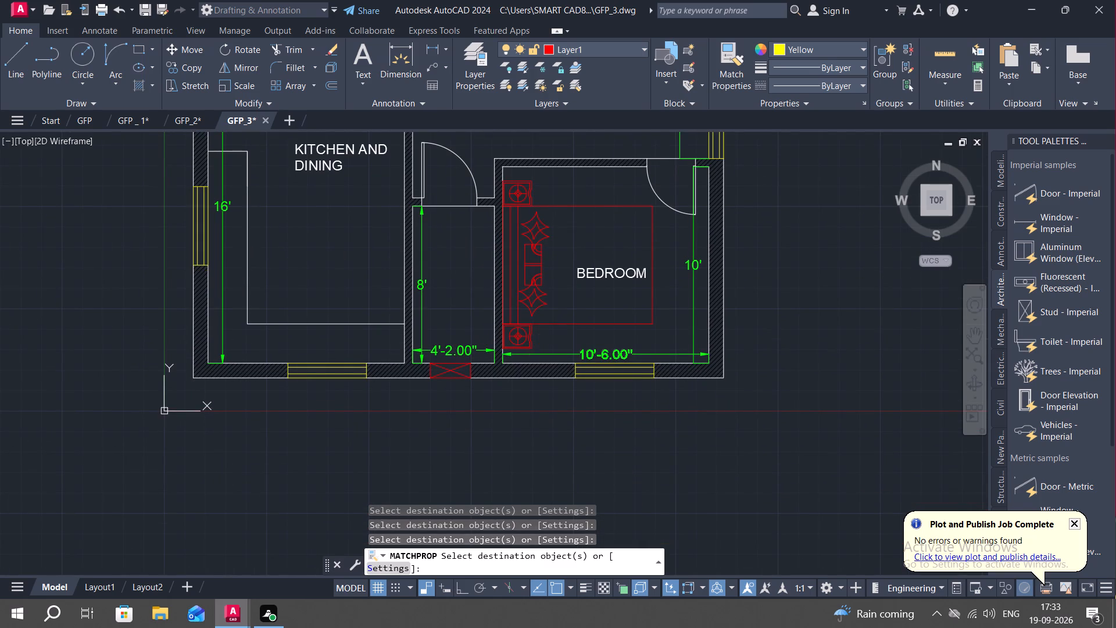
{"action": "left_click", "coordinate": [693, 329]}
{"action": "scroll", "coordinate": [676, 327], "scroll_direction": "down", "scroll_amount": 1}
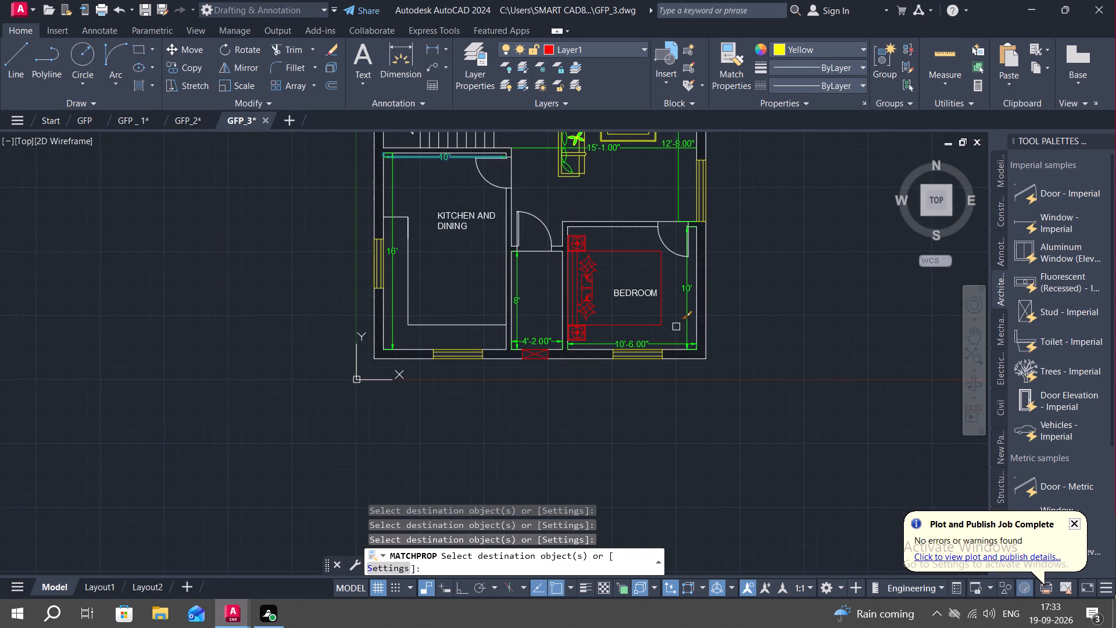
{"action": "middle_click_drag", "start_coordinate": [676, 327], "coordinate": [663, 392]}
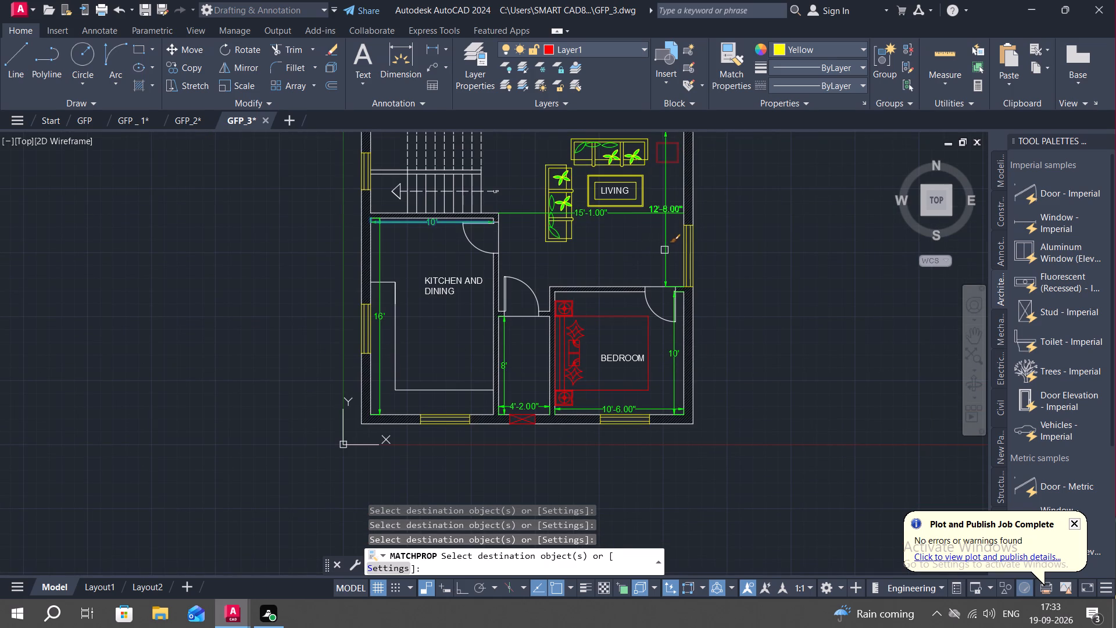
{"action": "left_click", "coordinate": [664, 251]}
{"action": "left_click", "coordinate": [635, 212]}
Match the same arrow properties onto the width and length dimensions of the top-left bedroom, toilet and top-right bedroom.
{"action": "scroll", "coordinate": [590, 248], "scroll_direction": "down", "scroll_amount": 1}
{"action": "middle_click_drag", "start_coordinate": [590, 254], "coordinate": [616, 348]}
{"action": "scroll", "coordinate": [520, 255], "scroll_direction": "up", "scroll_amount": 3}
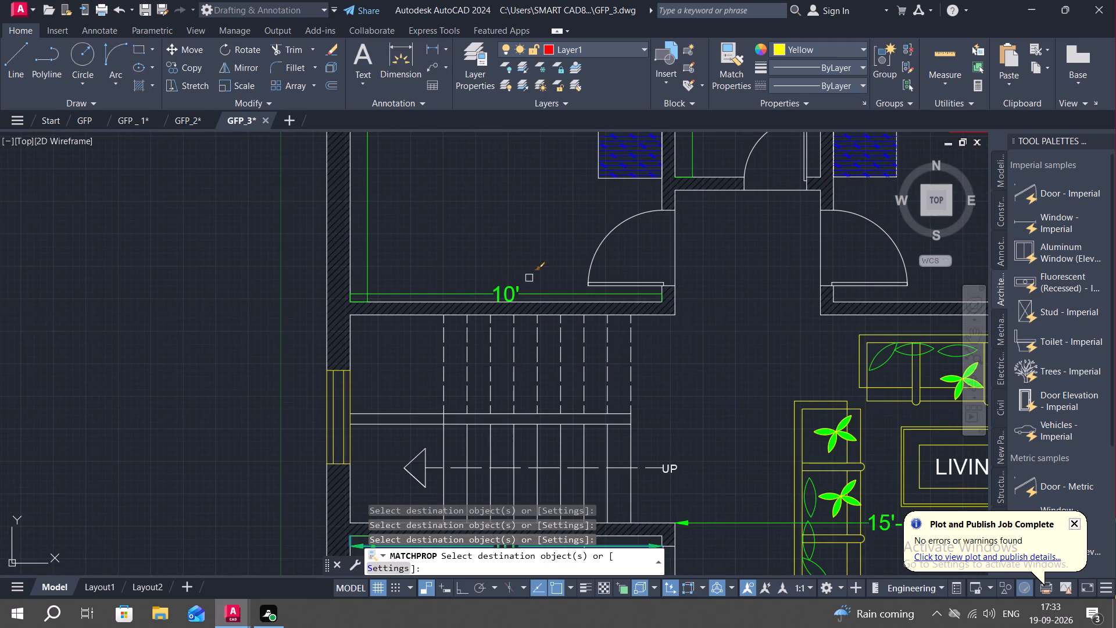
{"action": "left_click", "coordinate": [542, 292]}
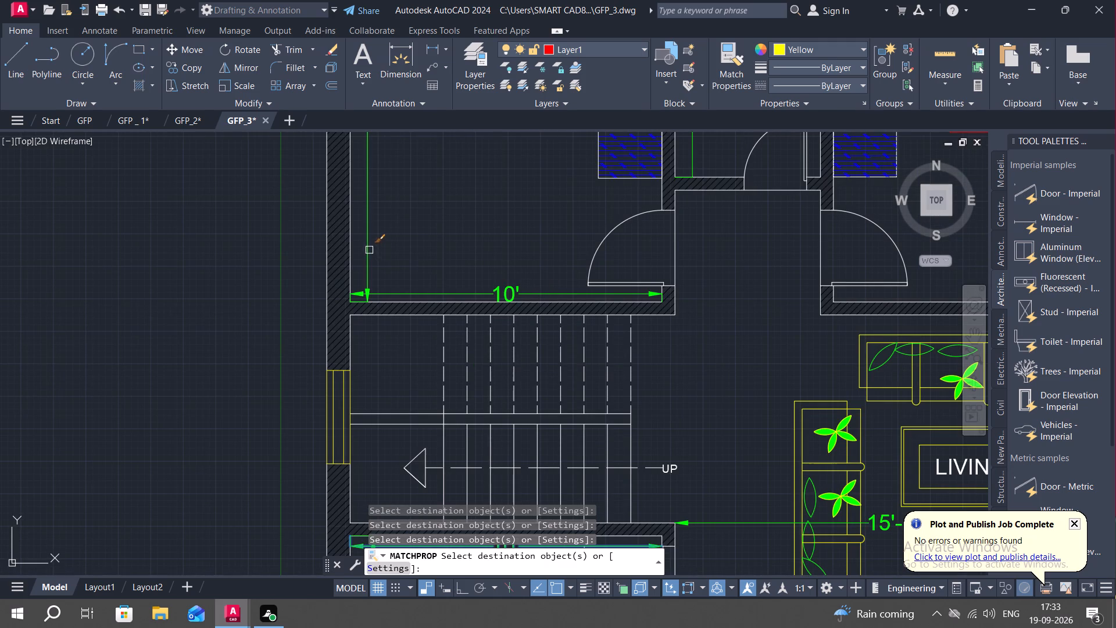
{"action": "left_click", "coordinate": [369, 250]}
{"action": "scroll", "coordinate": [409, 262], "scroll_direction": "down", "scroll_amount": 2}
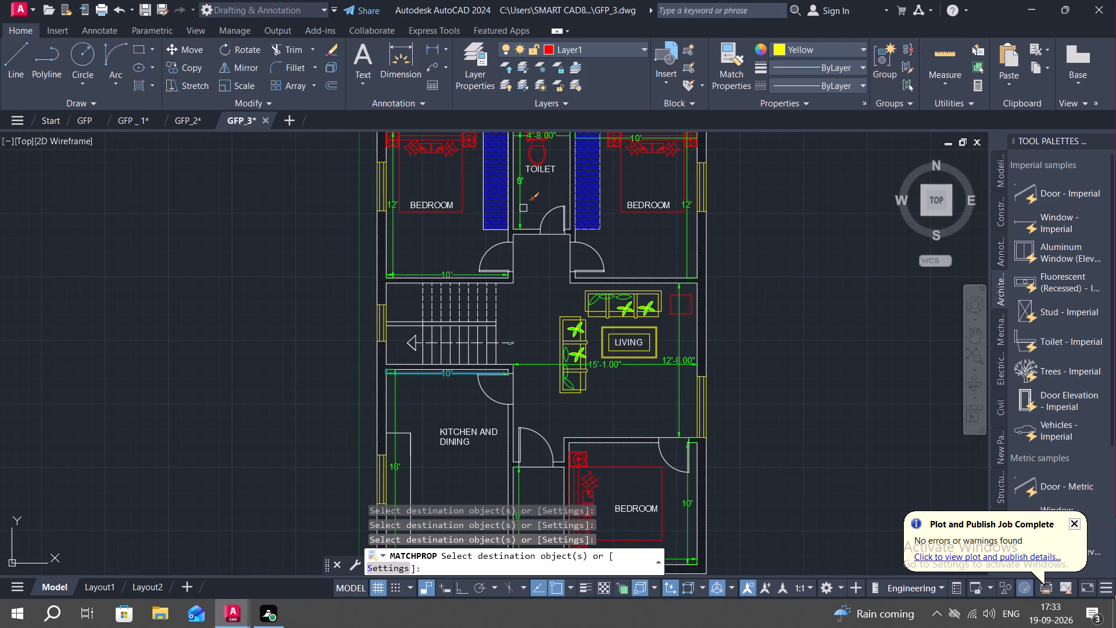
{"action": "left_click", "coordinate": [523, 208]}
{"action": "middle_click_drag", "start_coordinate": [534, 201], "coordinate": [535, 286]}
{"action": "scroll", "coordinate": [543, 218], "scroll_direction": "up", "scroll_amount": 2}
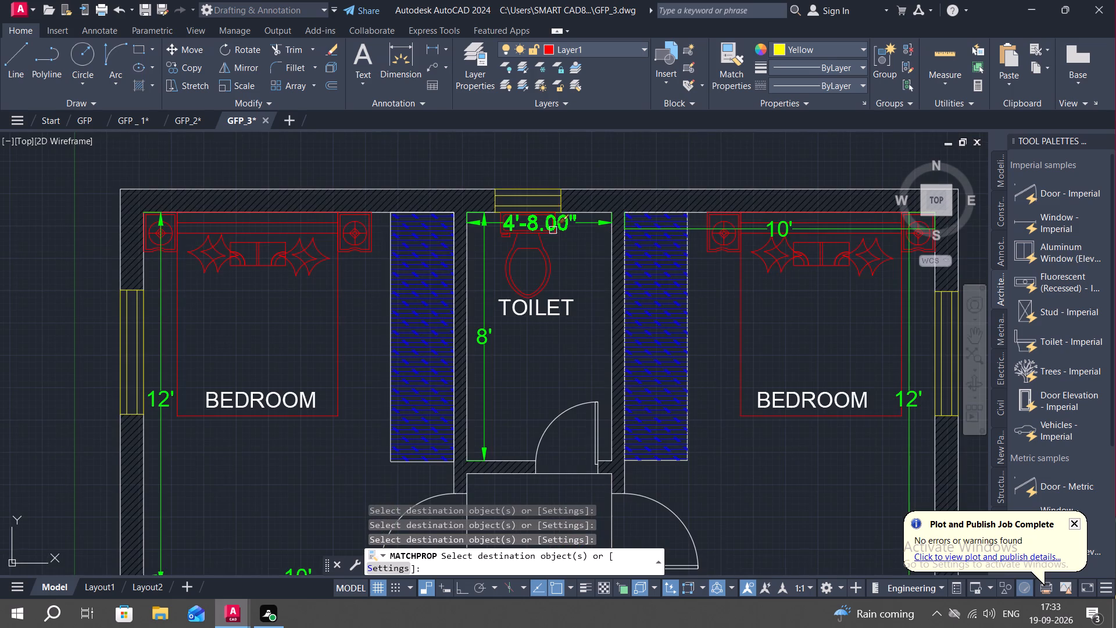
{"action": "left_click", "coordinate": [556, 226]}
{"action": "scroll", "coordinate": [554, 284], "scroll_direction": "down", "scroll_amount": 1}
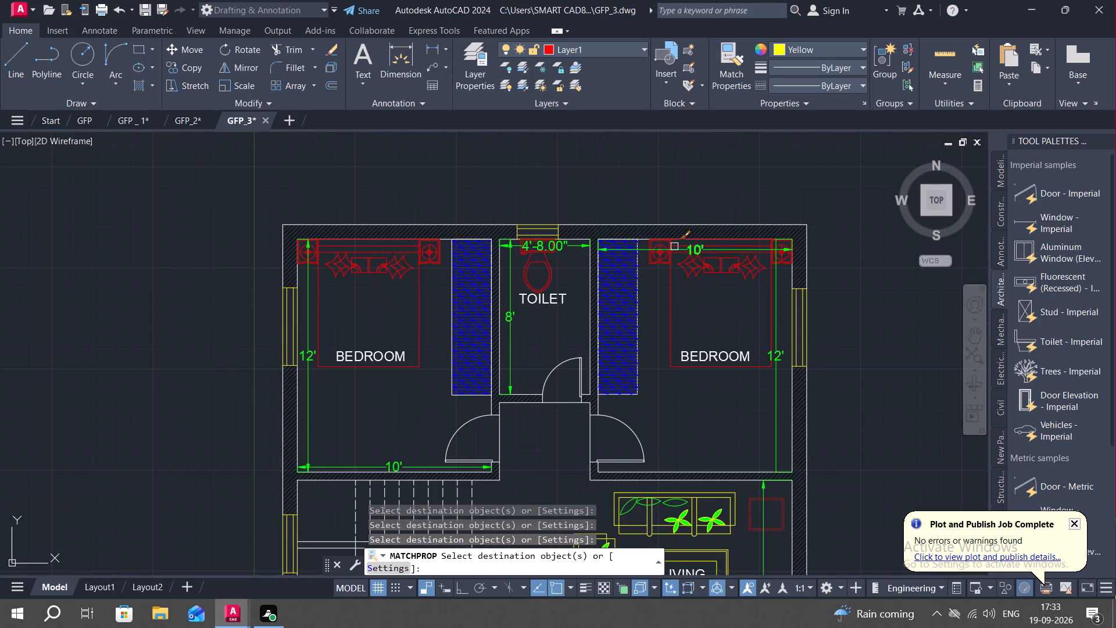
{"action": "left_click", "coordinate": [674, 247]}
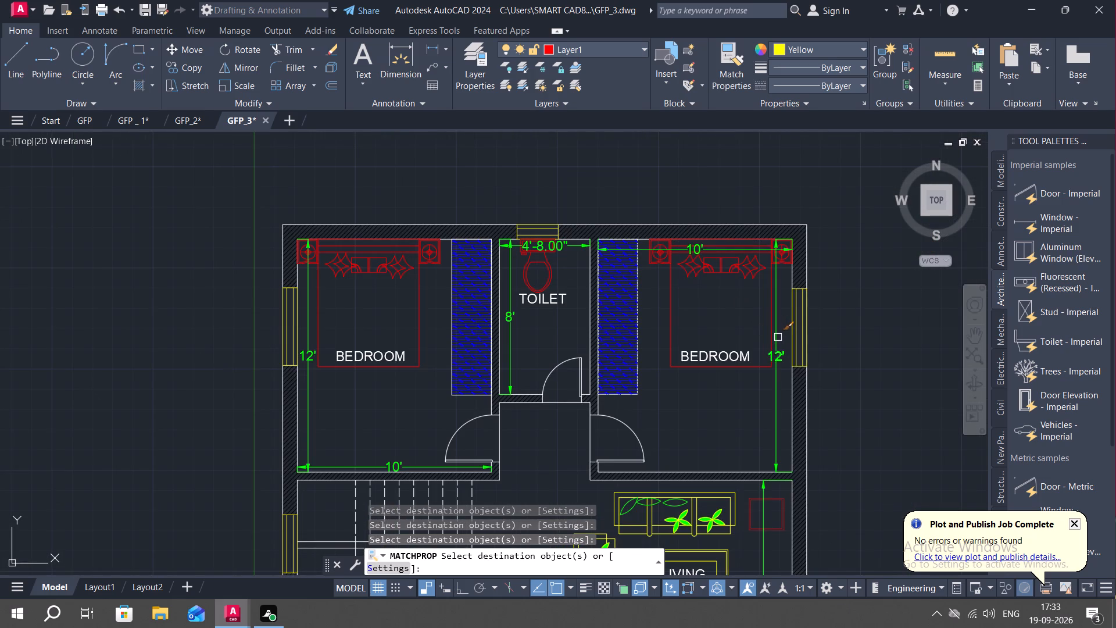
{"action": "left_click", "coordinate": [778, 337]}
{"action": "scroll", "coordinate": [662, 428], "scroll_direction": "down", "scroll_amount": 2}
{"action": "middle_click_drag", "start_coordinate": [674, 422], "coordinate": [677, 320]}
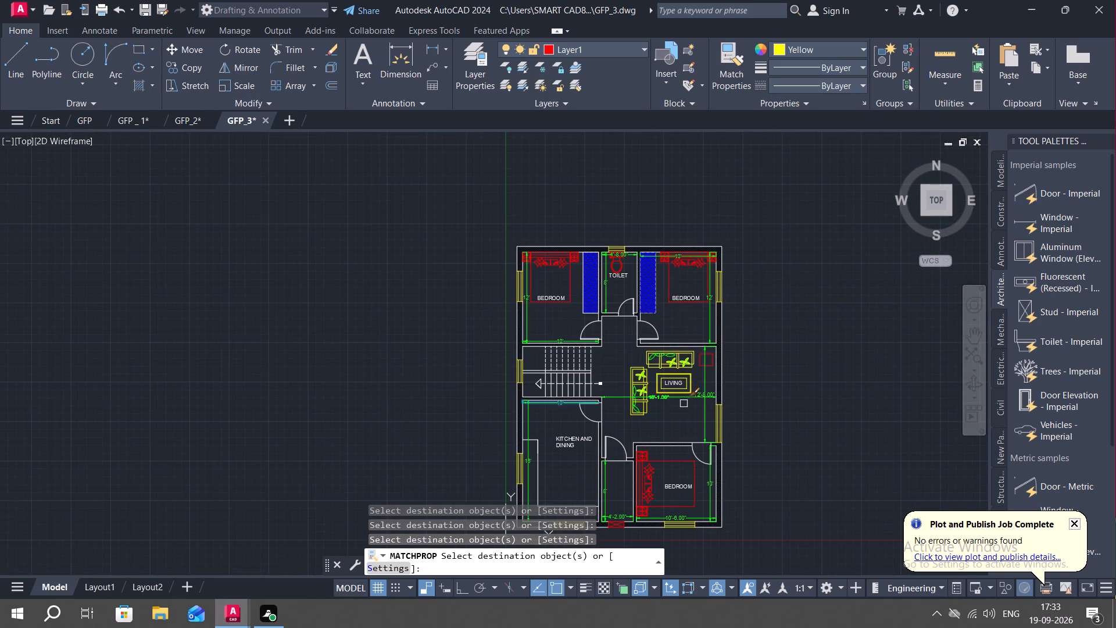
{"action": "middle_click_drag", "start_coordinate": [682, 414], "coordinate": [680, 356]}
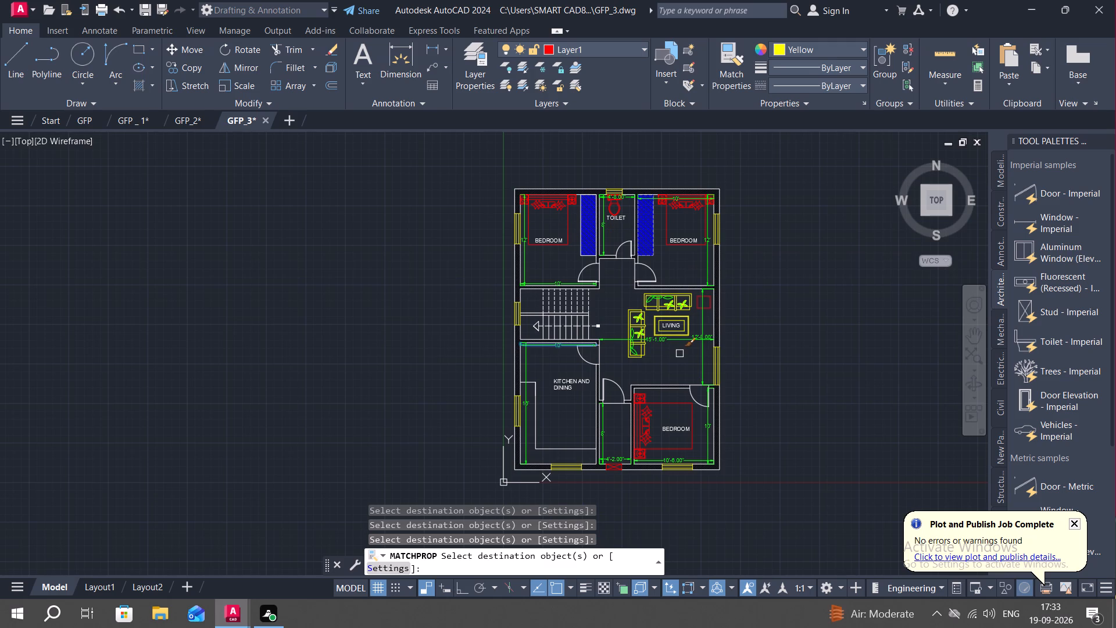
{"action": "key", "text": "Escape"}
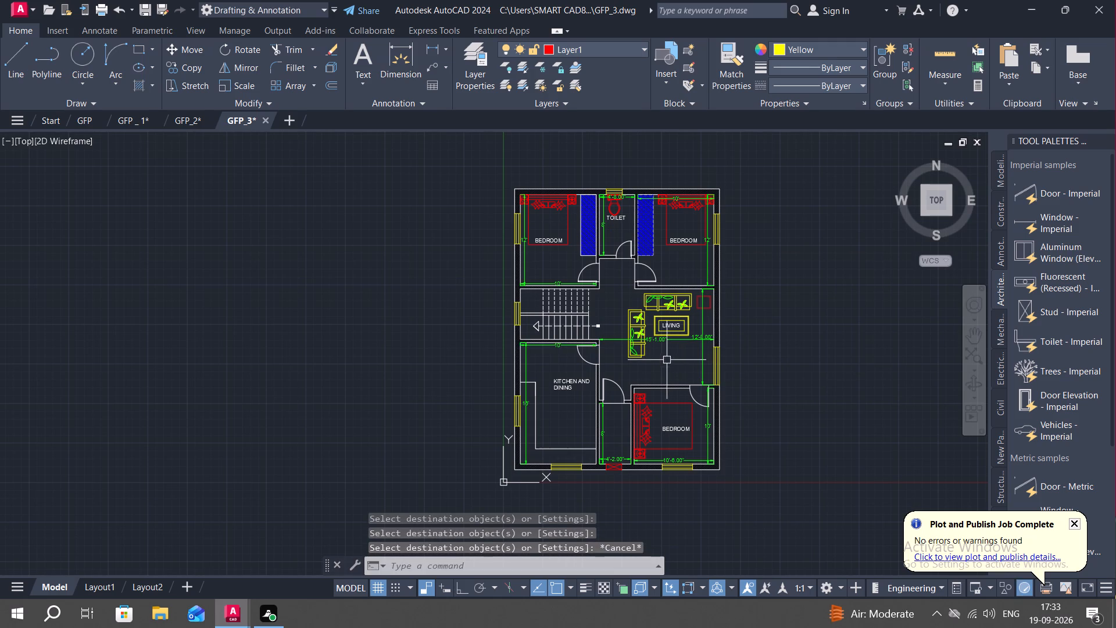
Add a linear dimension for the building's overall outer width, just above the top wall.
{"action": "middle_click_drag", "start_coordinate": [667, 360], "coordinate": [667, 342]}
{"action": "middle_click_drag", "start_coordinate": [667, 342], "coordinate": [667, 326]}
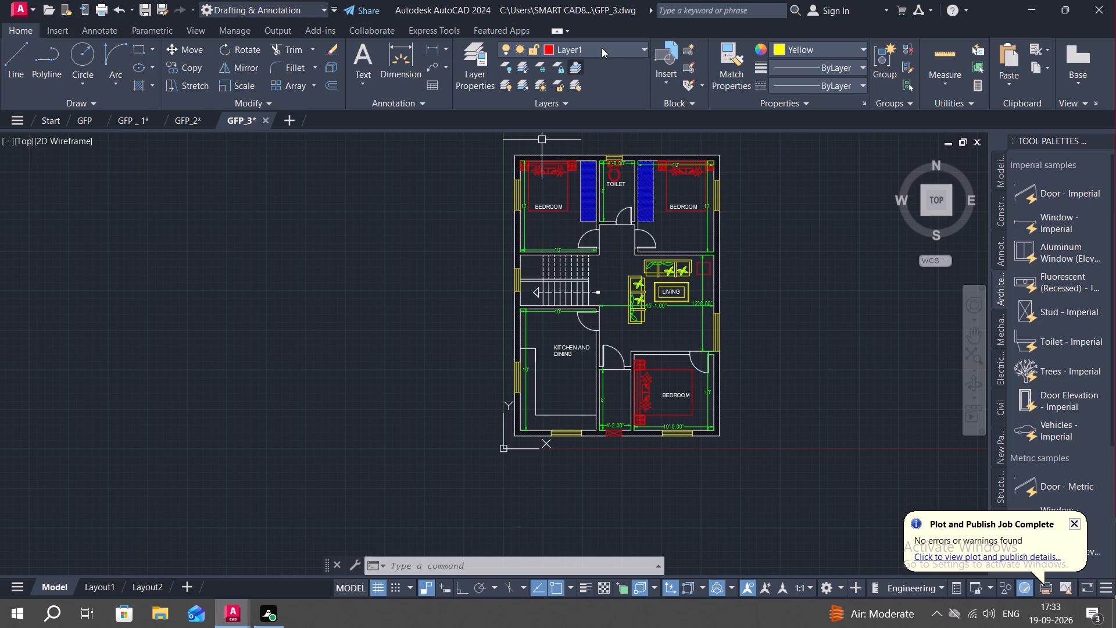
{"action": "left_click", "coordinate": [432, 43]}
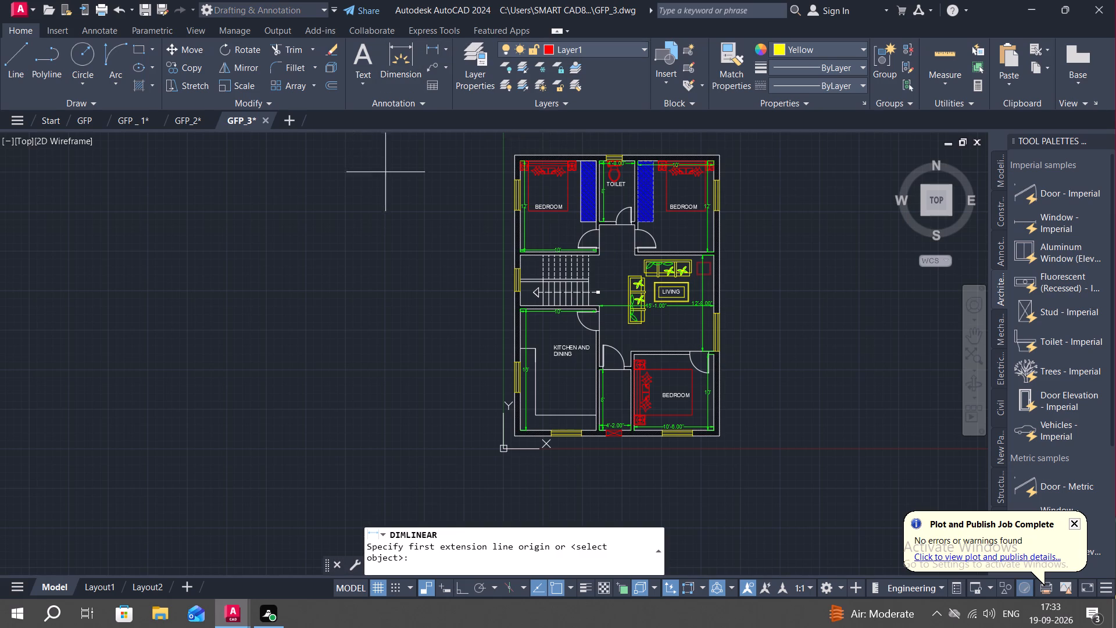
{"action": "middle_click_drag", "start_coordinate": [385, 172], "coordinate": [360, 278]}
{"action": "left_click", "coordinate": [488, 257]}
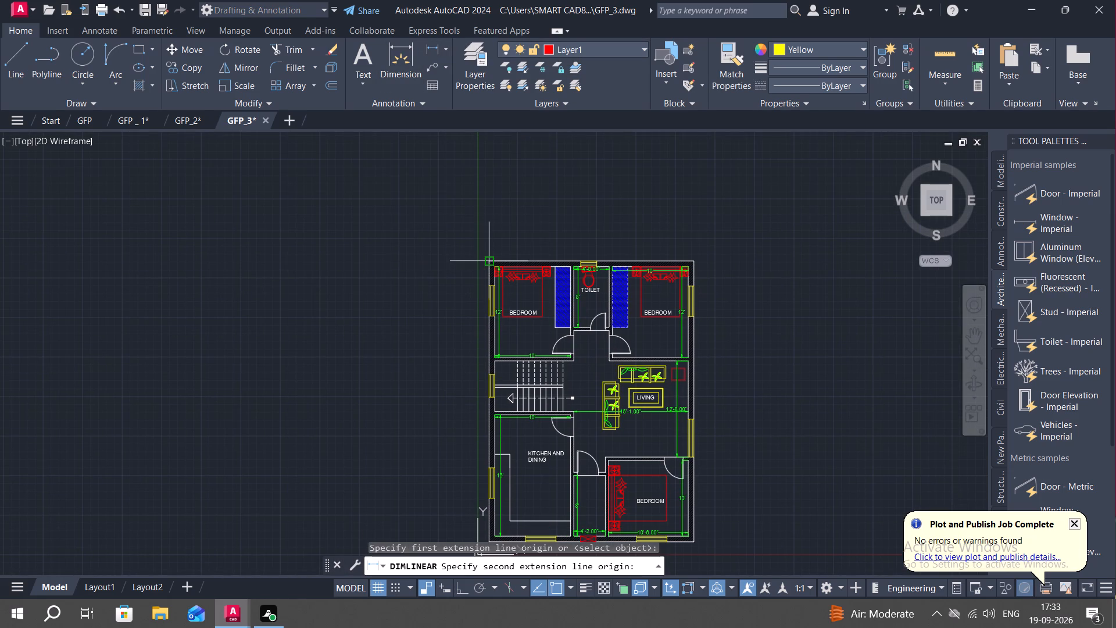
{"action": "left_click", "coordinate": [690, 257]}
{"action": "left_click", "coordinate": [686, 245]}
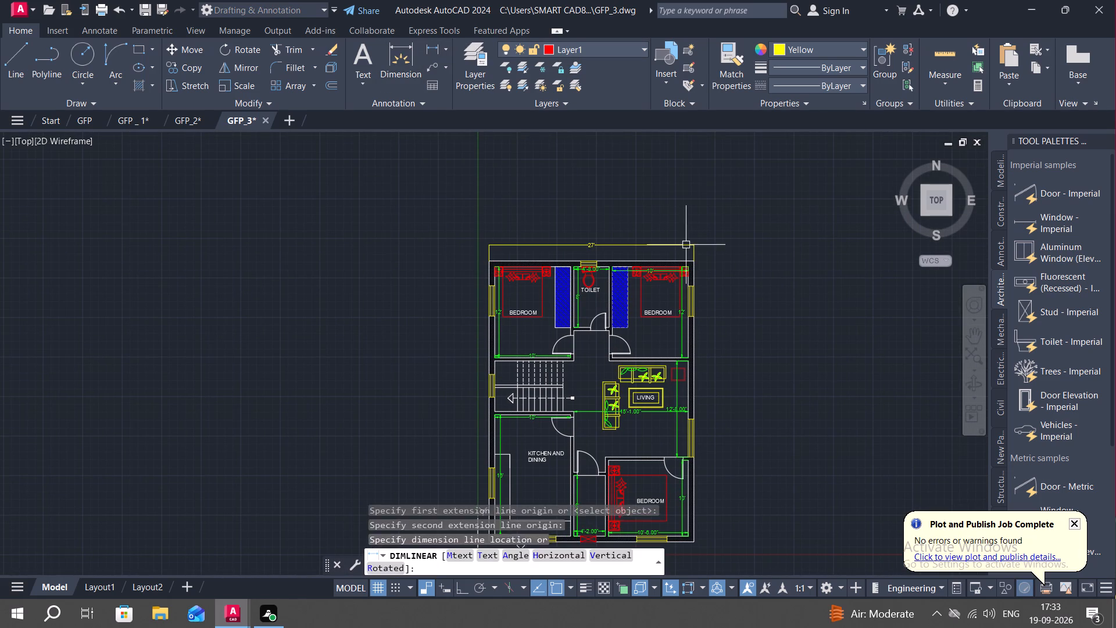
Add a linear dimension for the building's overall outer length, just outside the right wall.
{"action": "left_click", "coordinate": [435, 44]}
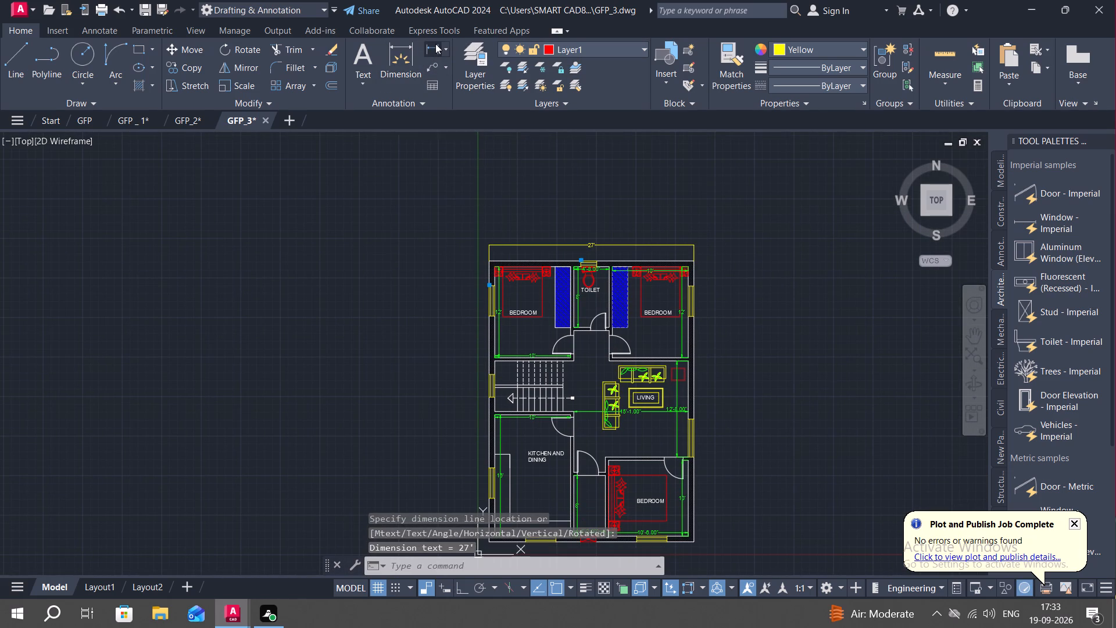
{"action": "left_click", "coordinate": [697, 262]}
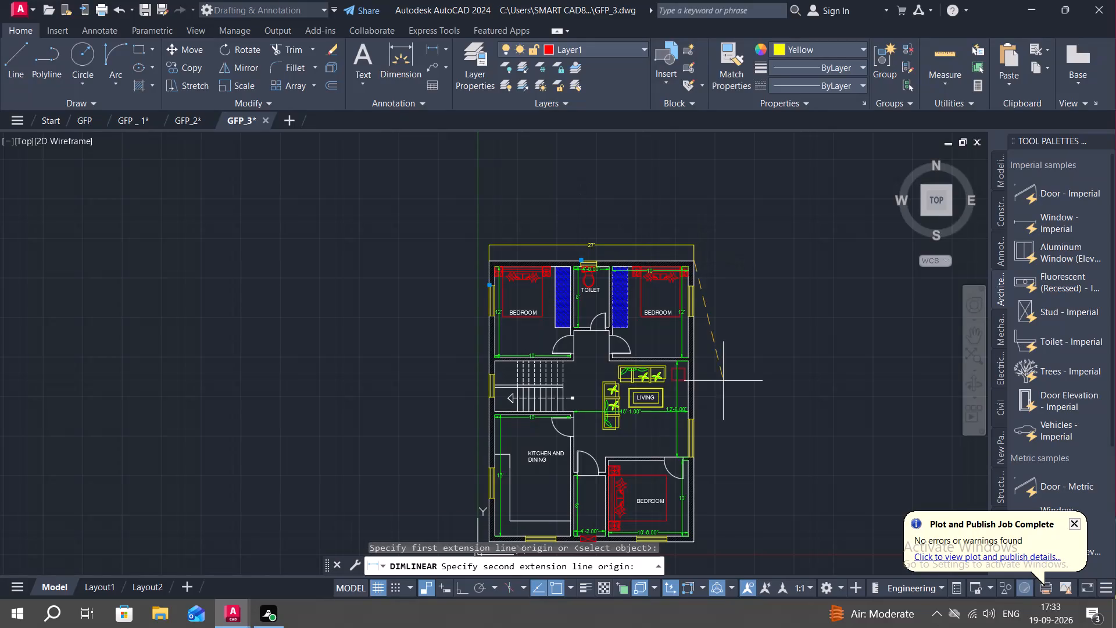
{"action": "middle_click_drag", "start_coordinate": [736, 440], "coordinate": [677, 309]}
{"action": "left_click", "coordinate": [635, 413]}
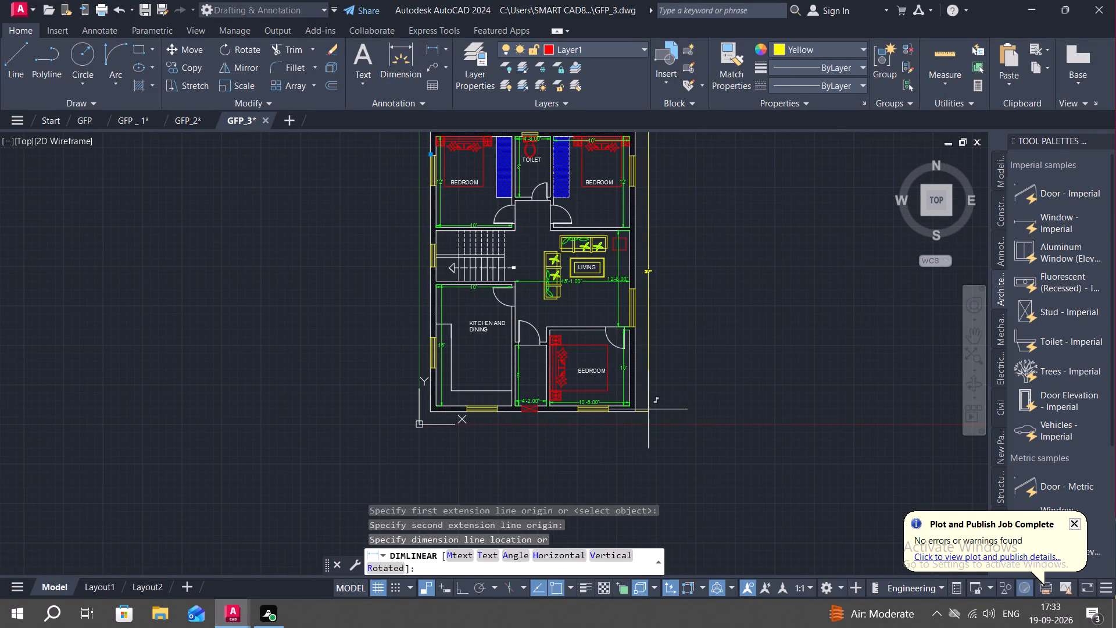
{"action": "left_click", "coordinate": [655, 409]}
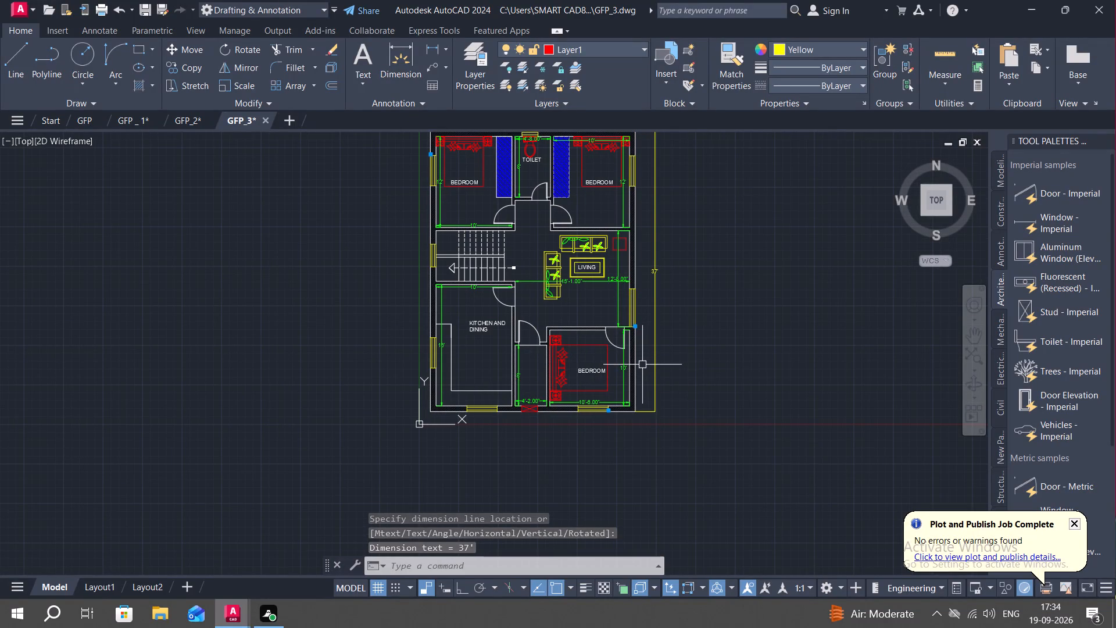
Copy the KITCHEN AND DINING label into the small middle room beside the lower bedroom.
{"action": "scroll", "coordinate": [481, 328], "scroll_direction": "up", "scroll_amount": 1}
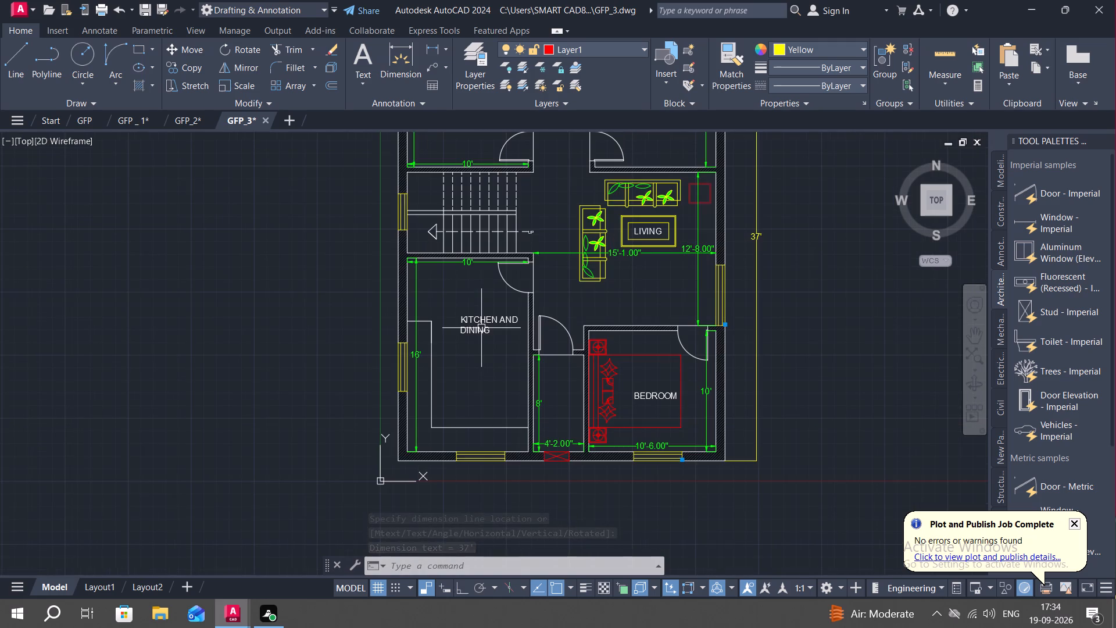
{"action": "type", "text": "CO"}
{"action": "key", "text": "space"}
{"action": "left_click", "coordinate": [477, 325]}
{"action": "right_click", "coordinate": [477, 325]}
{"action": "left_click", "coordinate": [477, 325]}
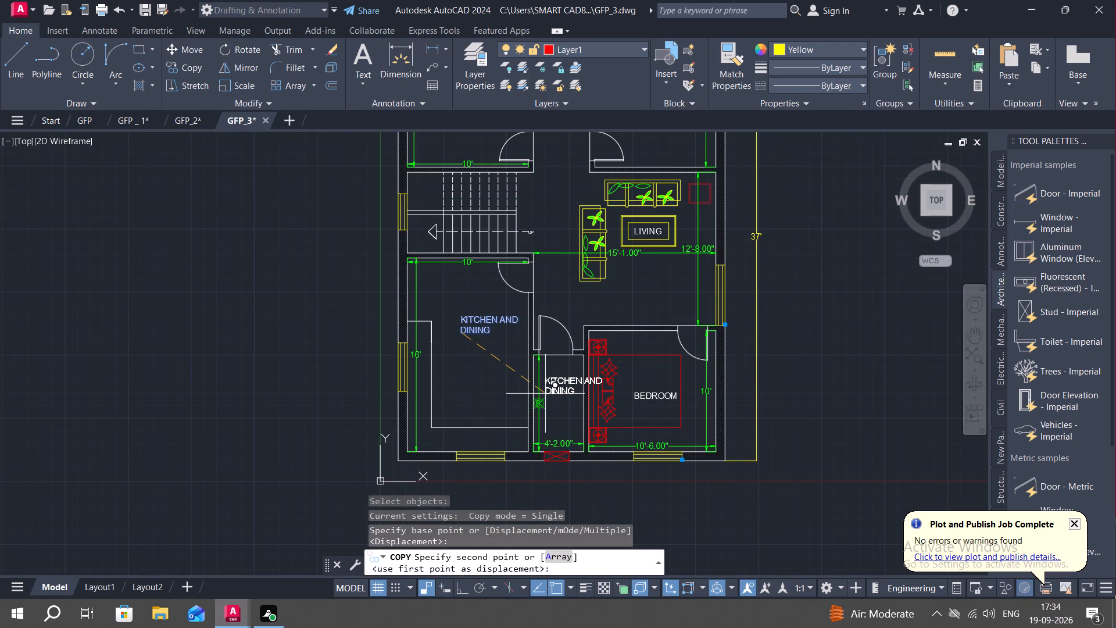
{"action": "left_click", "coordinate": [545, 394]}
Change the copied label's text in the small middle room to PASSAGE.
{"action": "double_click", "coordinate": [553, 387]}
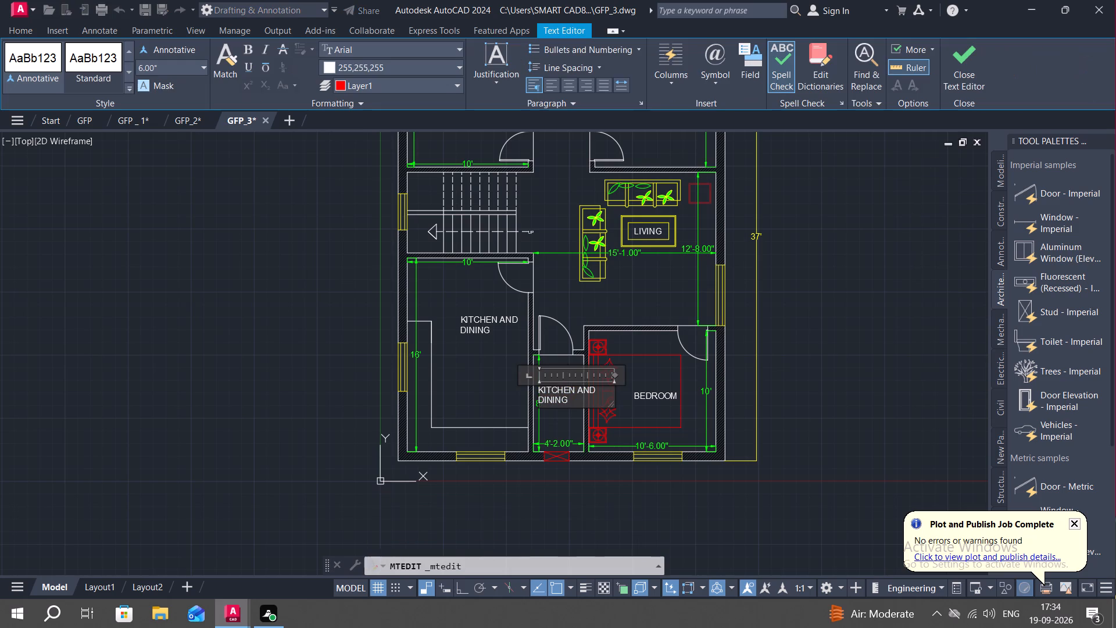
{"action": "left_click", "coordinate": [586, 402]}
{"action": "key", "text": "BackSpace"}
{"action": "key", "text": "BackSpace"}
{"action": "key", "text": "BackSpace"}
{"action": "key", "text": "BackSpace"}
{"action": "key", "text": "BackSpace"}
{"action": "key", "text": "BackSpace"}
{"action": "key", "text": "BackSpace"}
{"action": "key", "text": "BackSpace"}
{"action": "key", "text": "BackSpace"}
{"action": "key", "text": "BackSpace"}
{"action": "key", "text": "BackSpace"}
{"action": "key", "text": "BackSpace"}
{"action": "key", "text": "BackSpace"}
{"action": "key", "text": "BackSpace"}
{"action": "key", "text": "BackSpace"}
{"action": "key", "text": "BackSpace"}
{"action": "key", "text": "BackSpace"}
{"action": "key", "text": "BackSpace"}
{"action": "key", "text": "BackSpace"}
{"action": "key", "text": "BackSpace"}
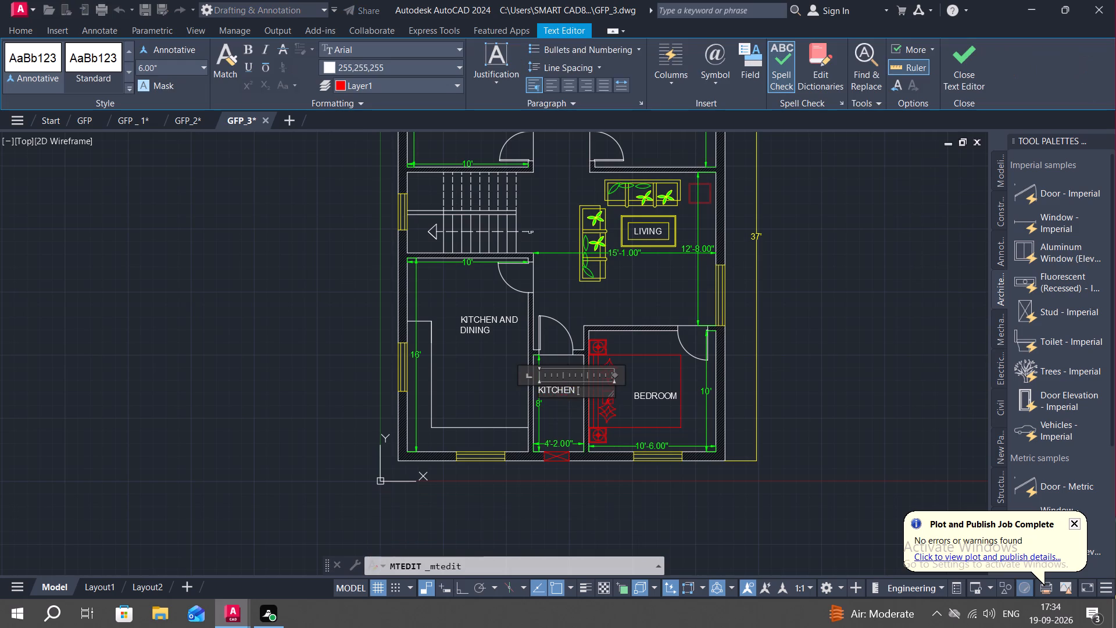
{"action": "type", "text": "PASSA"}
{"action": "type", "text": "GR"}
{"action": "key", "text": "BackSpace"}
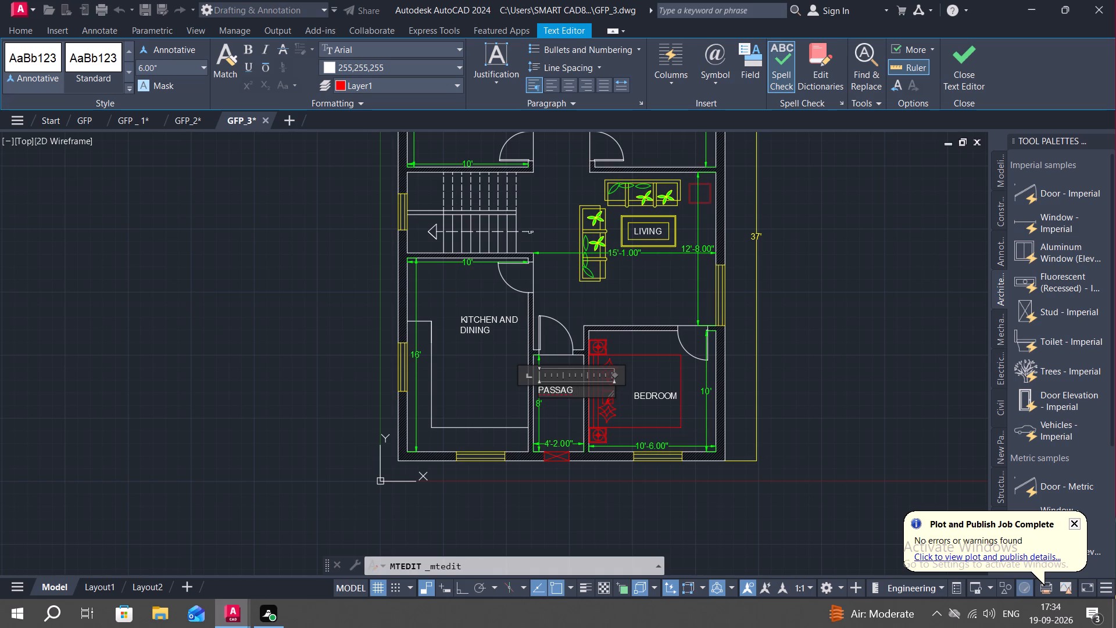
{"action": "key", "text": "e"}
{"action": "left_click", "coordinate": [566, 406]}
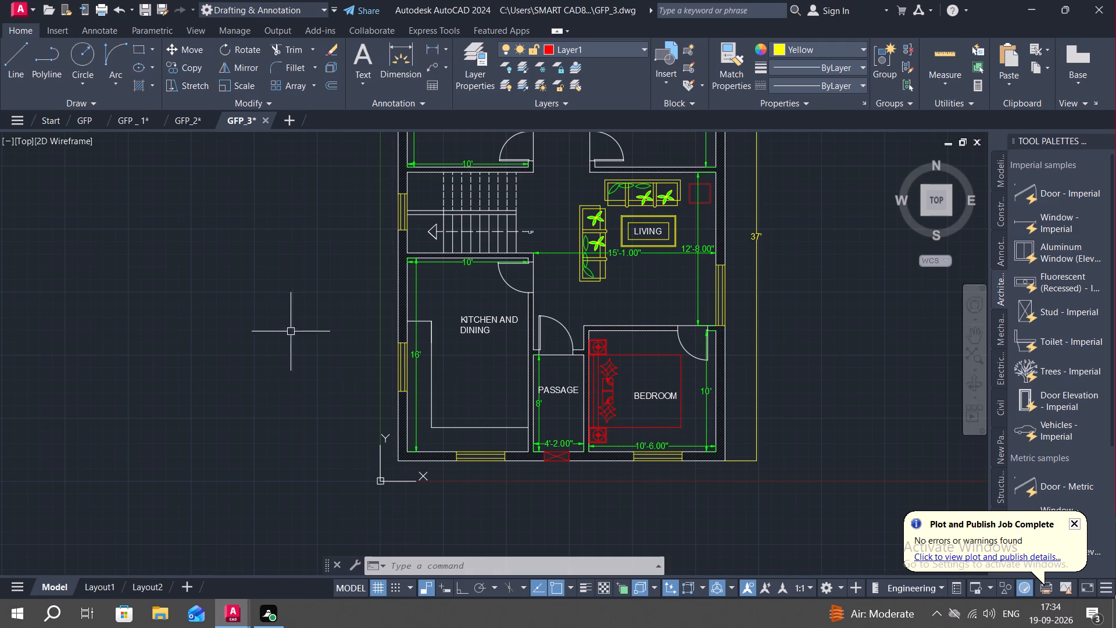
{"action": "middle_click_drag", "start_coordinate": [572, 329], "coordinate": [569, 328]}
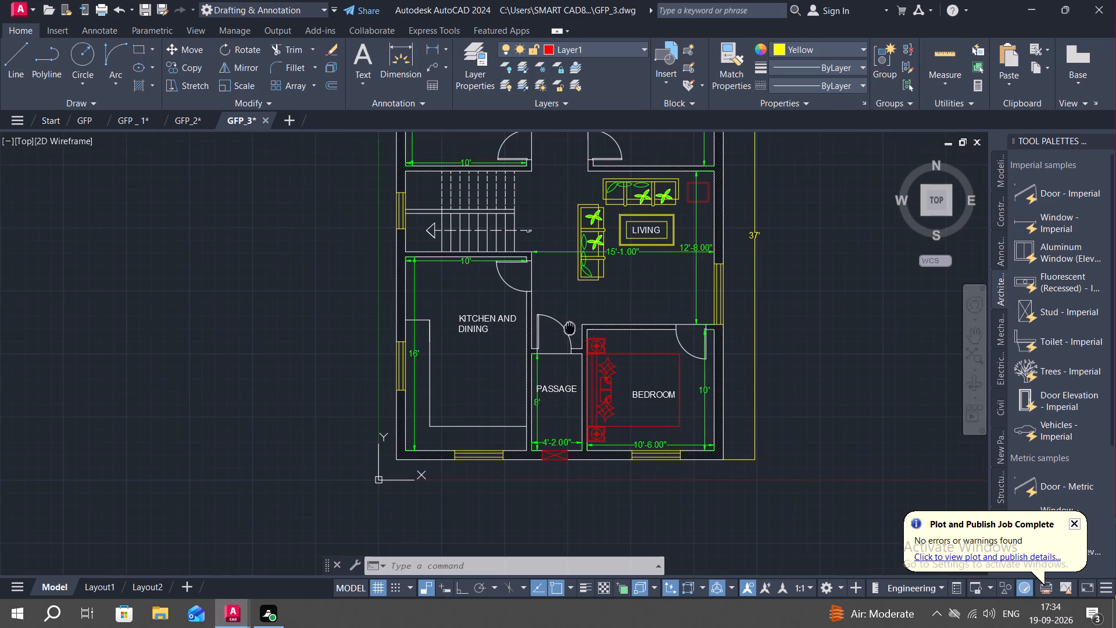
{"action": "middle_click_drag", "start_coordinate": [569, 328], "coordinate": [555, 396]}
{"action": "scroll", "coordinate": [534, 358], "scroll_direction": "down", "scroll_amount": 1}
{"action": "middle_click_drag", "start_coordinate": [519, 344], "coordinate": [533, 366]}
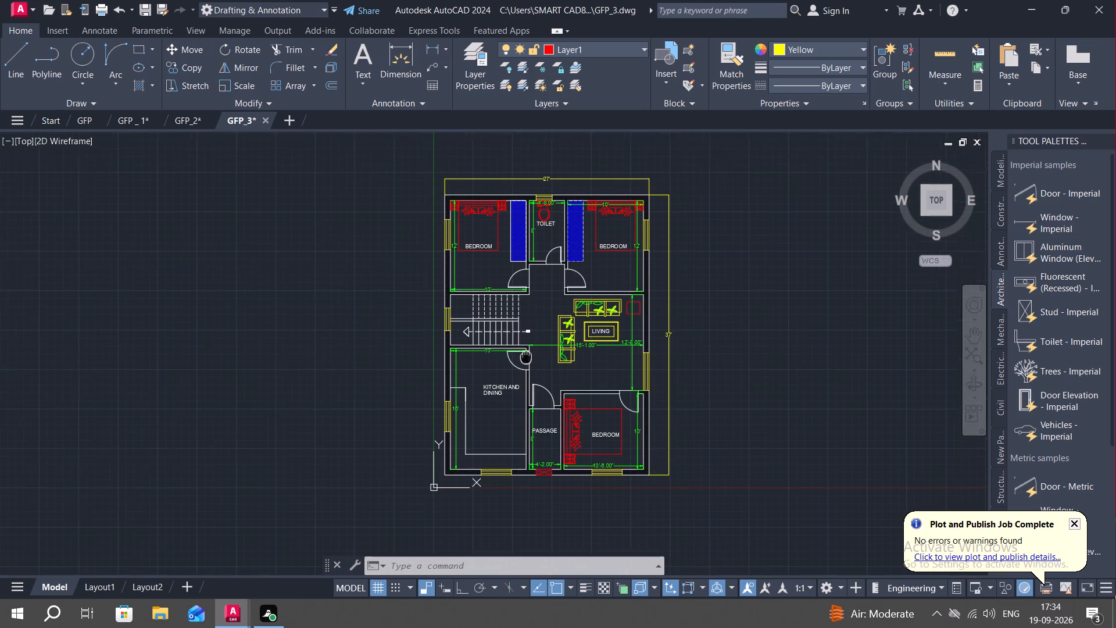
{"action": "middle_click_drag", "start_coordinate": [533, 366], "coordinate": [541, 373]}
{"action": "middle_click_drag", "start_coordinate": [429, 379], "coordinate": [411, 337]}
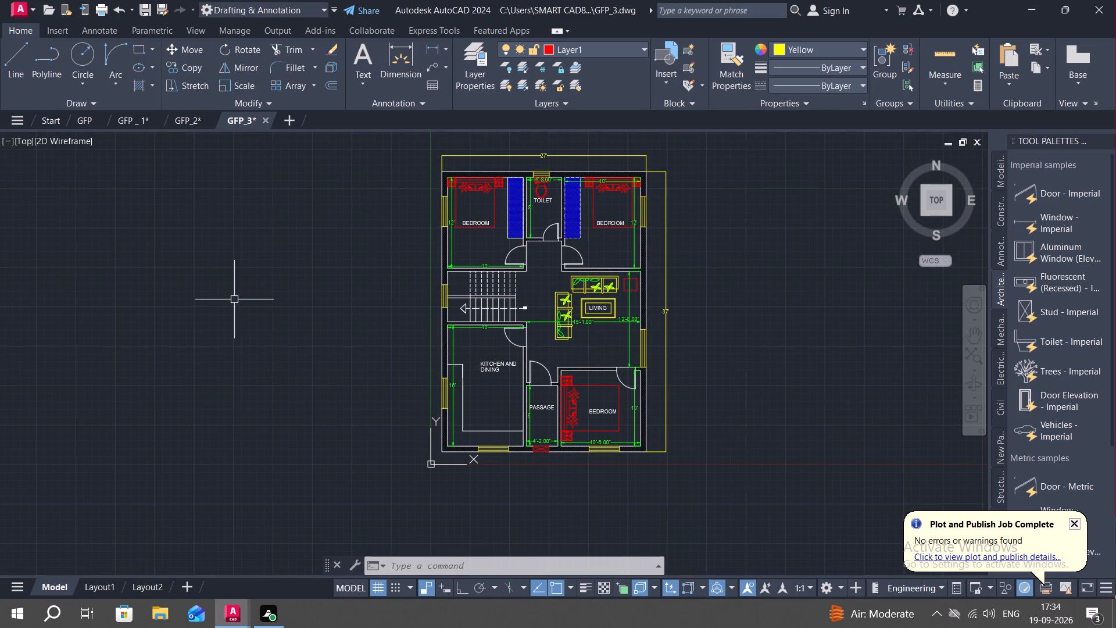
Match the passage's green vertical dimension properties onto the overall outer length and width dimensions.
{"action": "key", "text": "ctrl+p"}
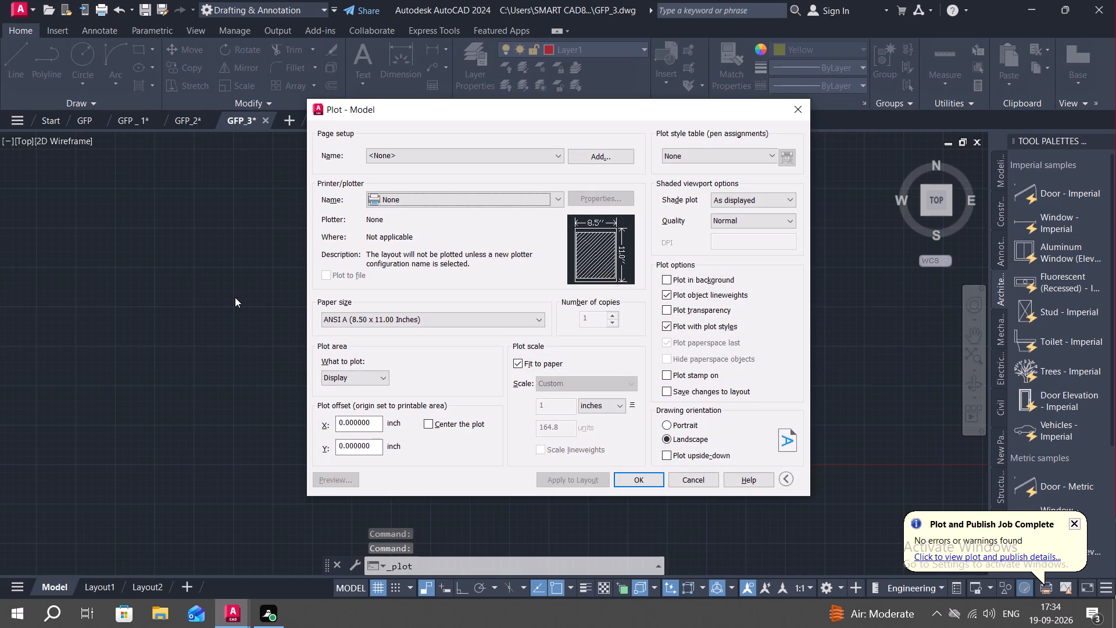
{"action": "left_click", "coordinate": [801, 106]}
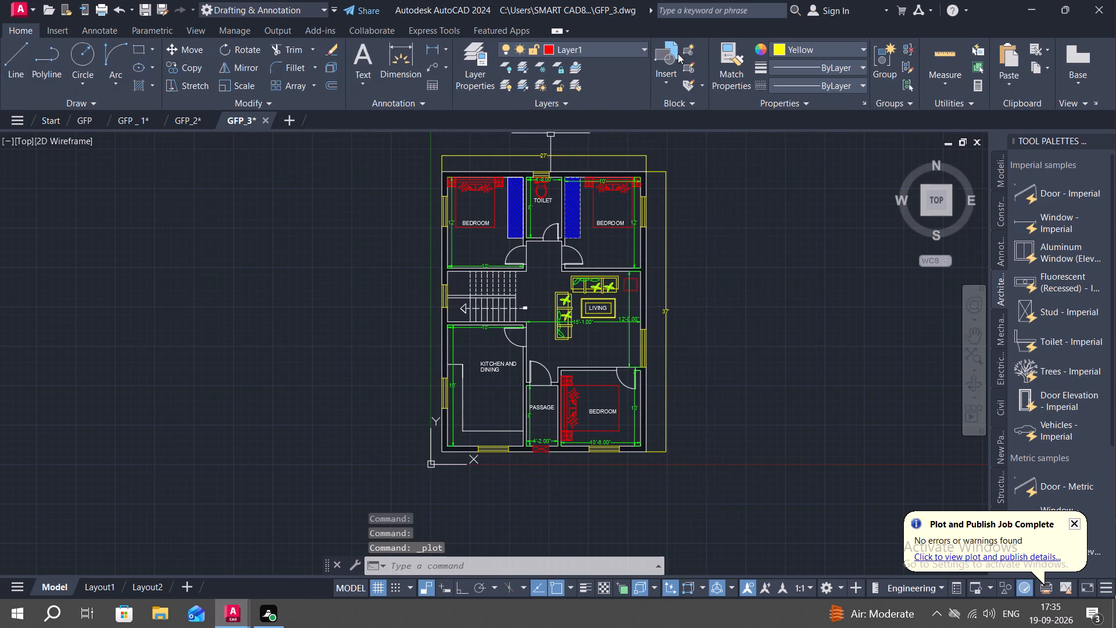
{"action": "left_click", "coordinate": [731, 69]}
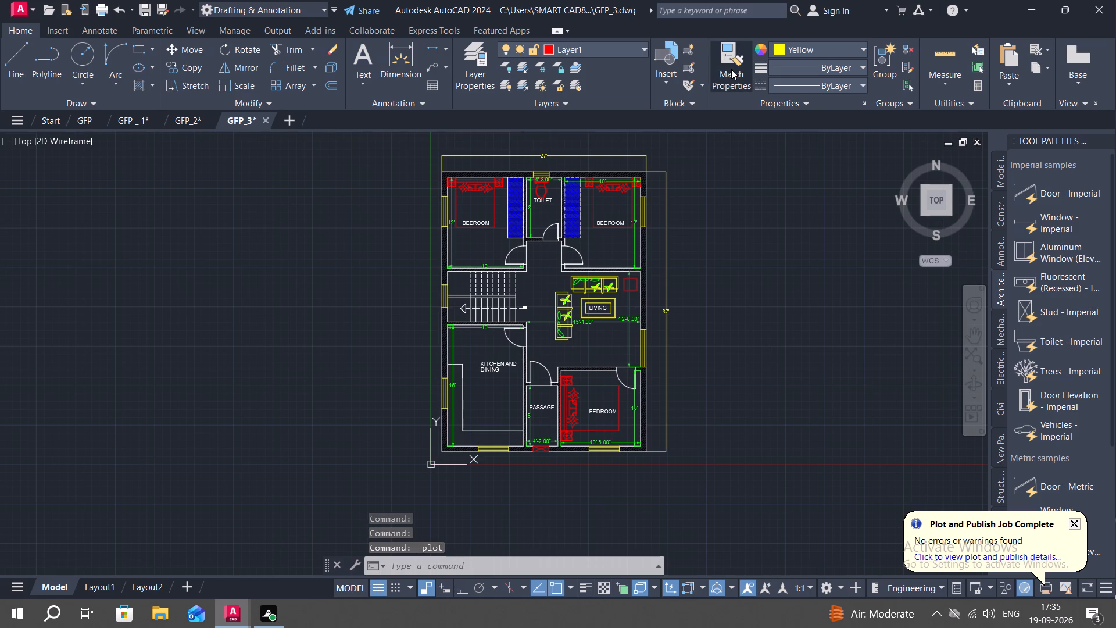
{"action": "left_click", "coordinate": [532, 431]}
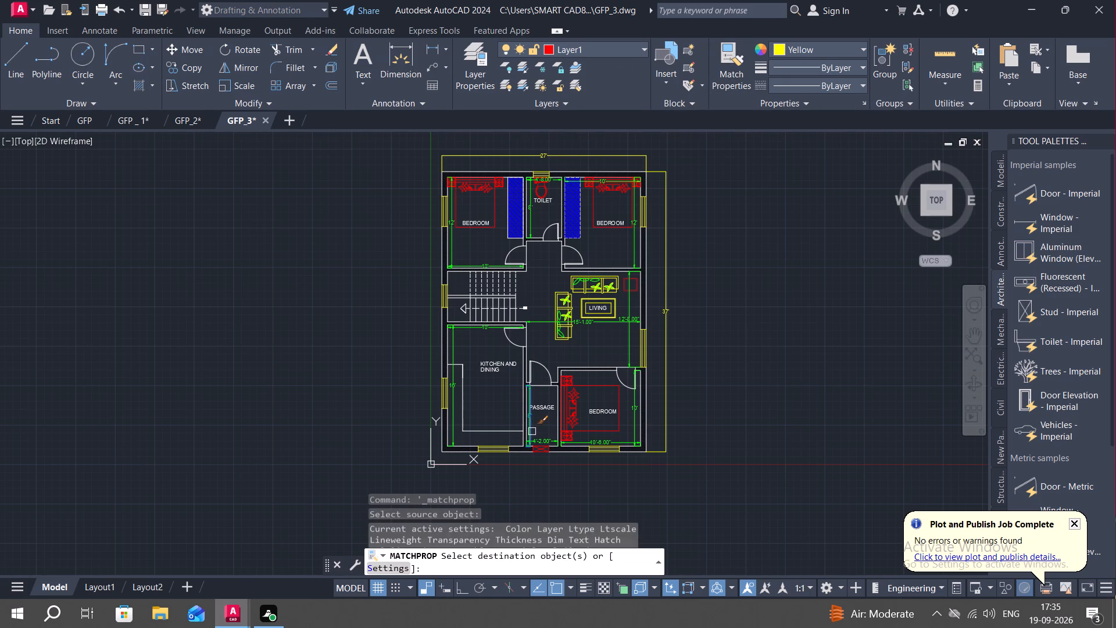
{"action": "left_click", "coordinate": [666, 372]}
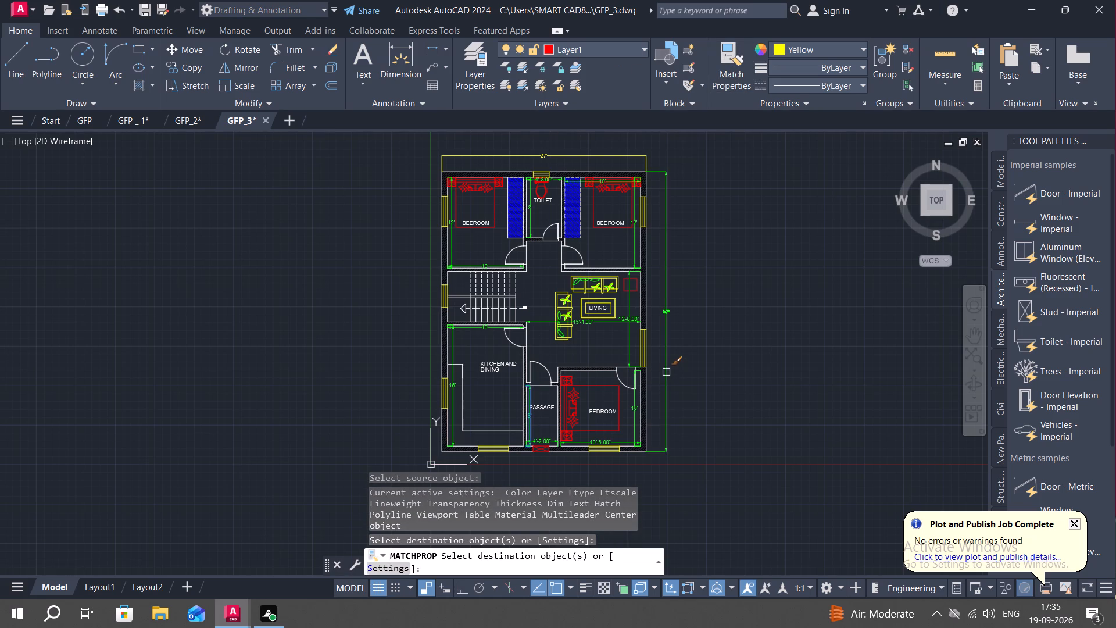
{"action": "left_click", "coordinate": [544, 151]}
{"action": "key", "text": "Escape"}
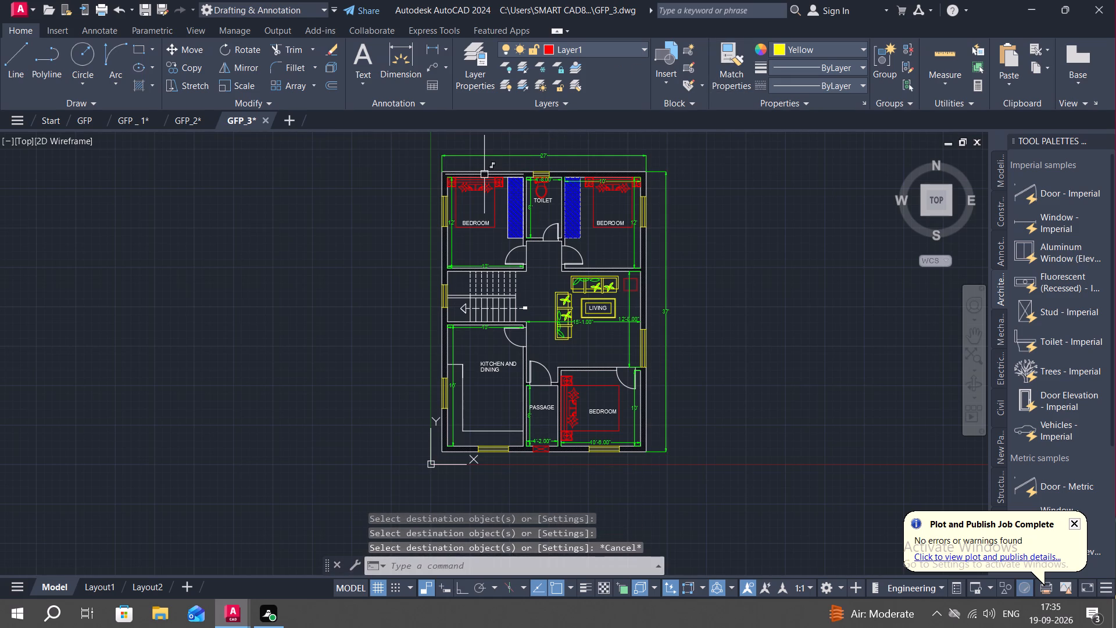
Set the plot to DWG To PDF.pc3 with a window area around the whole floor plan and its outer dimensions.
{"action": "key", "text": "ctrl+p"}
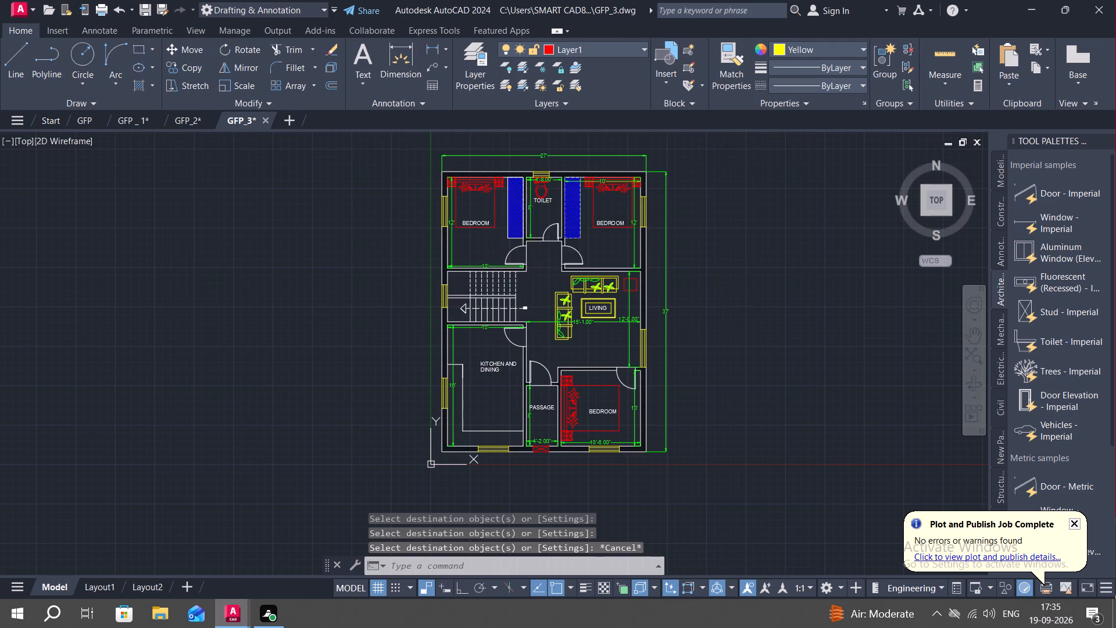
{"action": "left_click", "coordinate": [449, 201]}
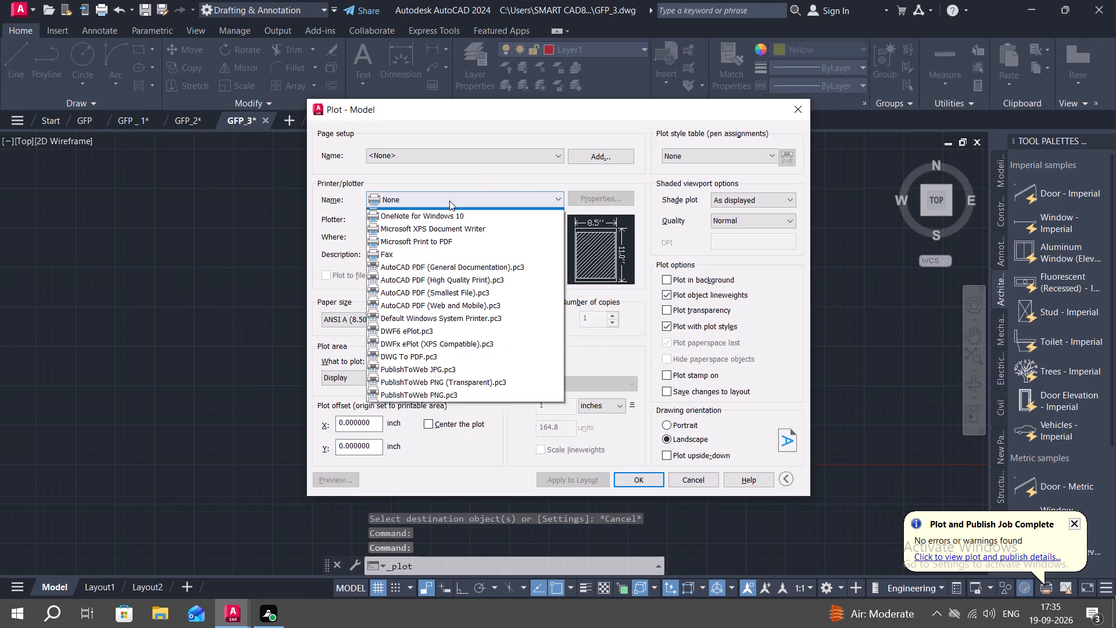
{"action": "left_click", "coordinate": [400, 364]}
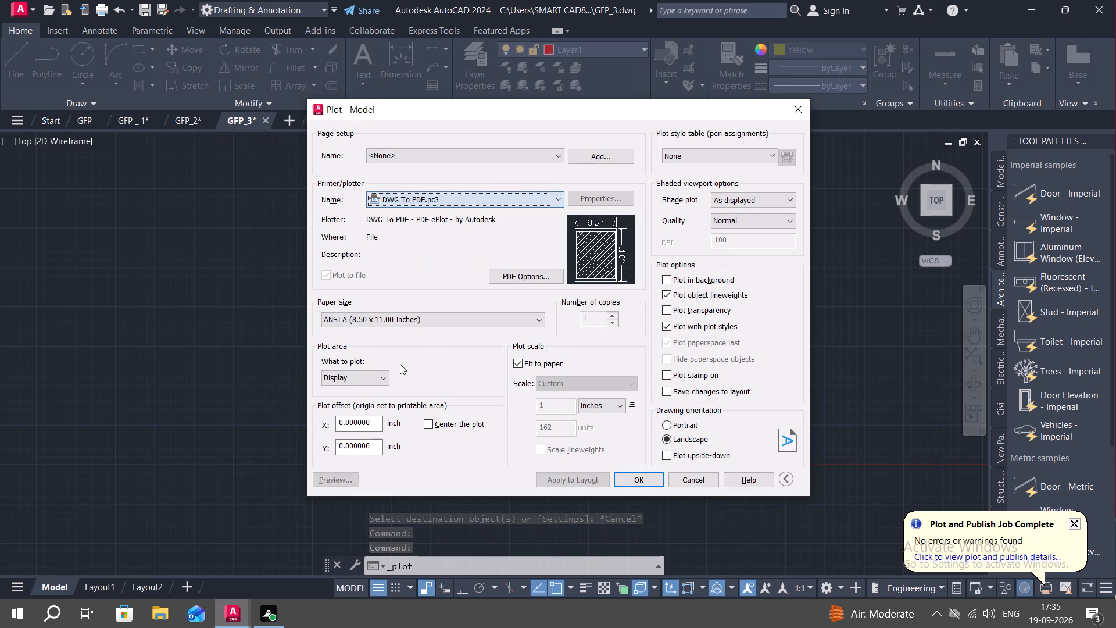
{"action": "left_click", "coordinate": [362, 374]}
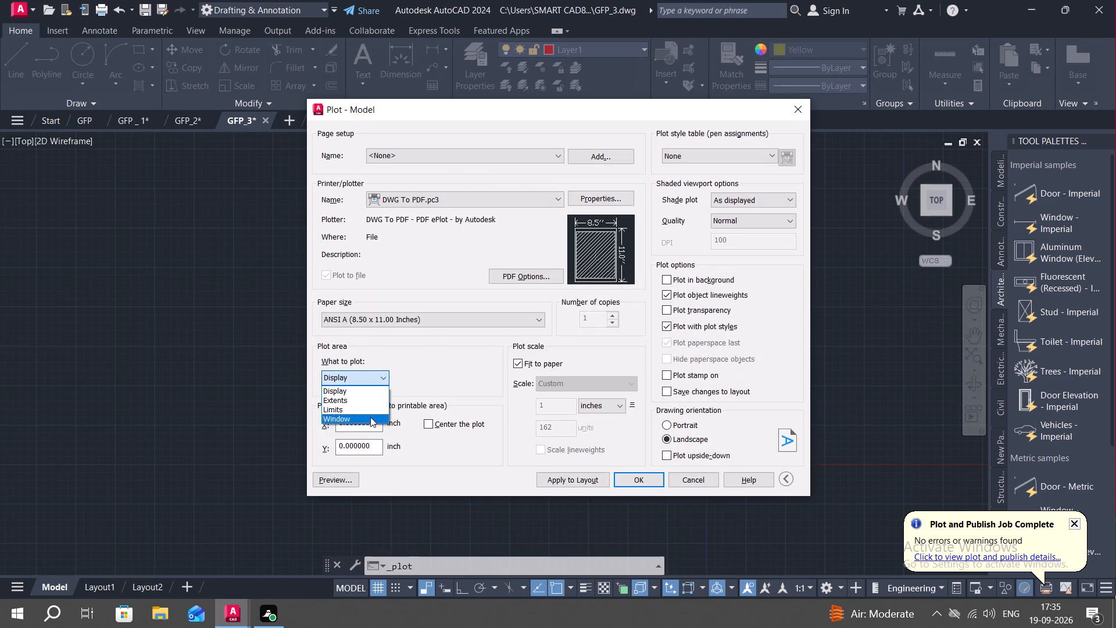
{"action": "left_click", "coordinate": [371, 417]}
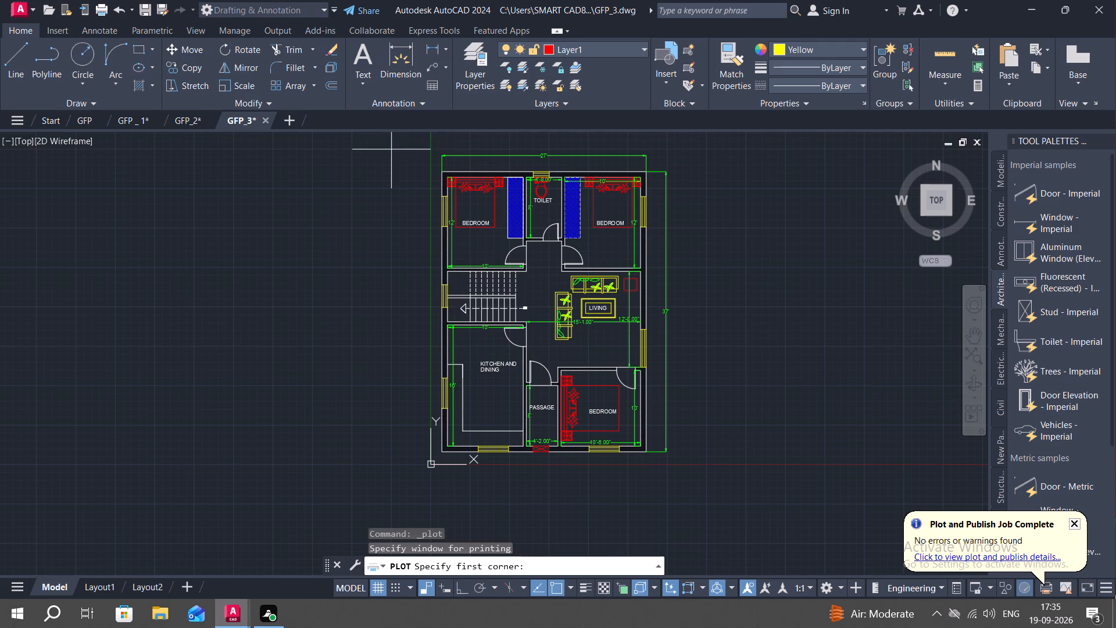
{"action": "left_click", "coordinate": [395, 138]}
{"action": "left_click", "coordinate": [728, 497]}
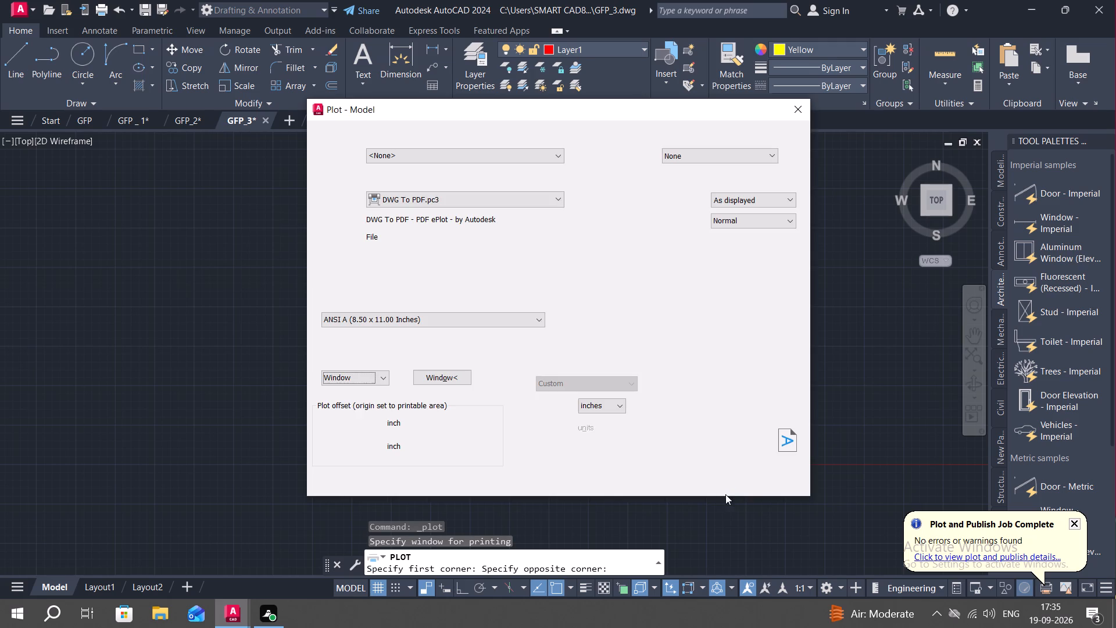
Preview the plot and examine how the plan's rooms, labels and dimensions appear on the sheet, without plotting.
{"action": "left_click", "coordinate": [346, 479]}
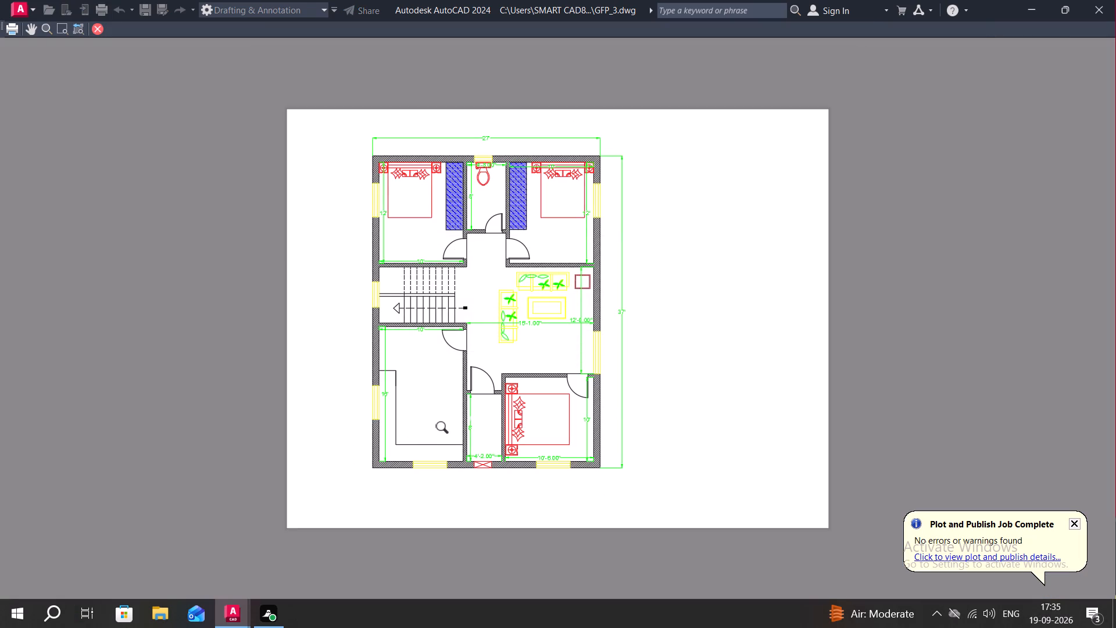
{"action": "scroll", "coordinate": [445, 429], "scroll_direction": "up", "scroll_amount": 2}
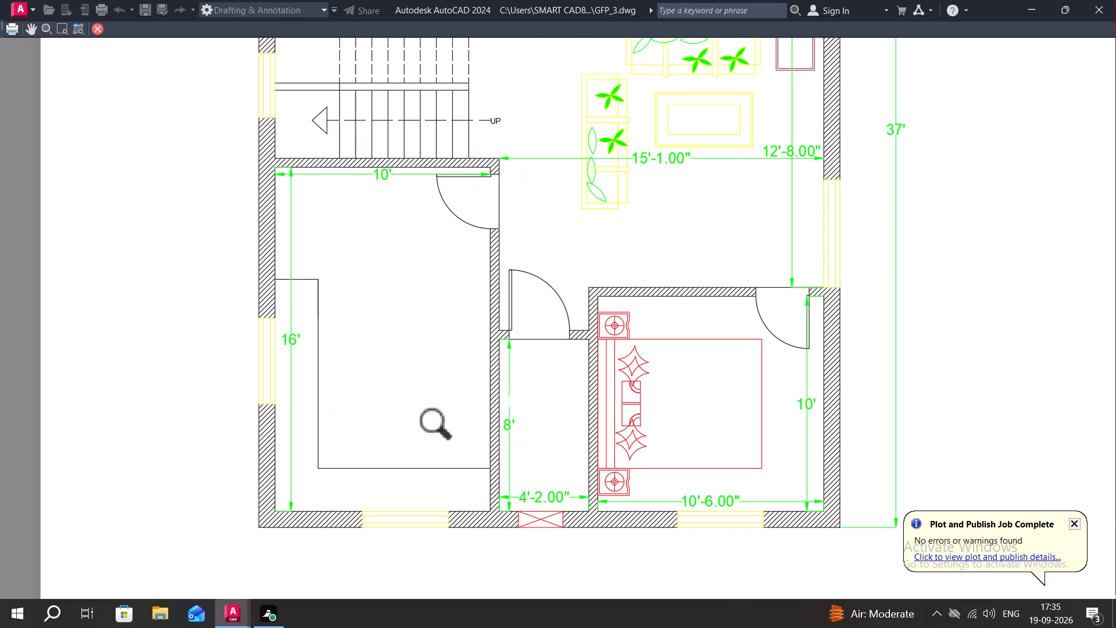
{"action": "scroll", "coordinate": [338, 399], "scroll_direction": "up", "scroll_amount": 2}
{"action": "scroll", "coordinate": [246, 412], "scroll_direction": "down", "scroll_amount": 6}
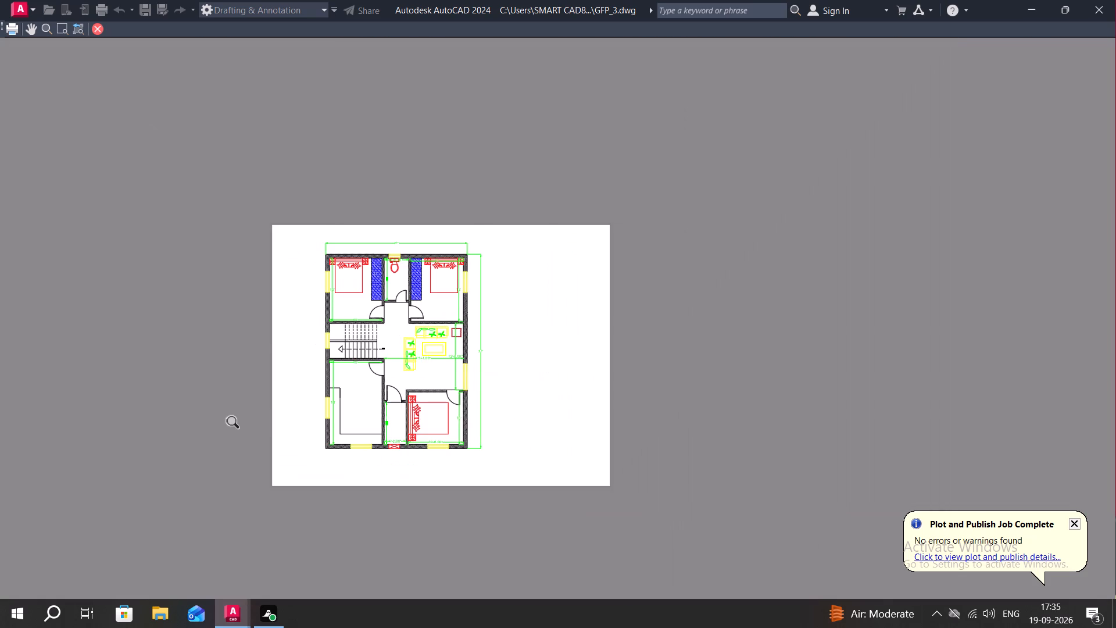
{"action": "scroll", "coordinate": [302, 413], "scroll_direction": "up", "scroll_amount": 1}
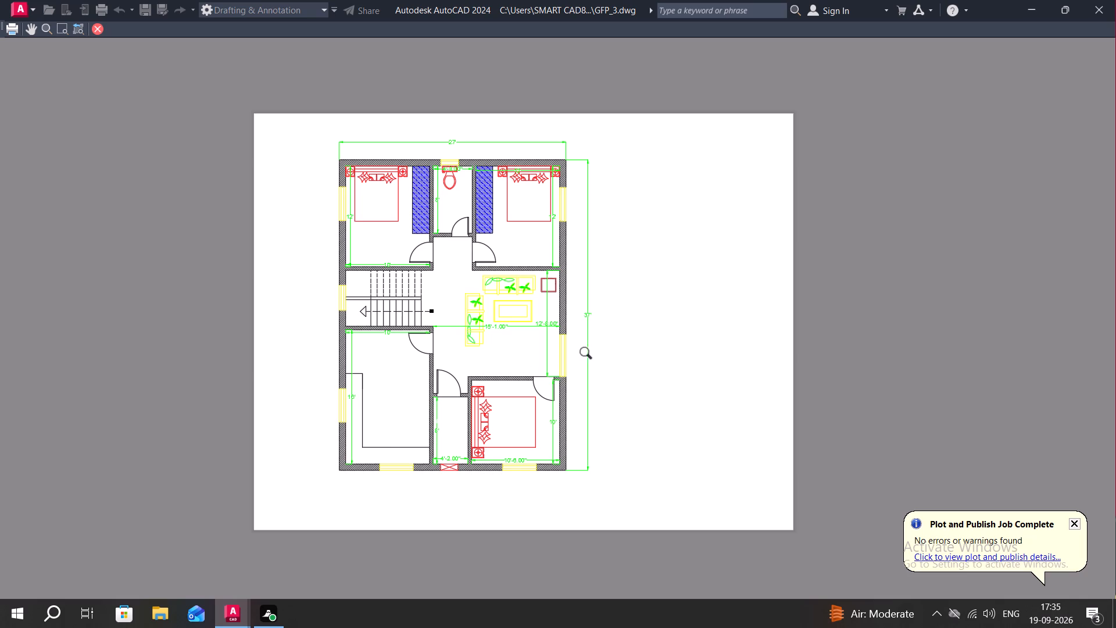
{"action": "left_click", "coordinate": [235, 615]}
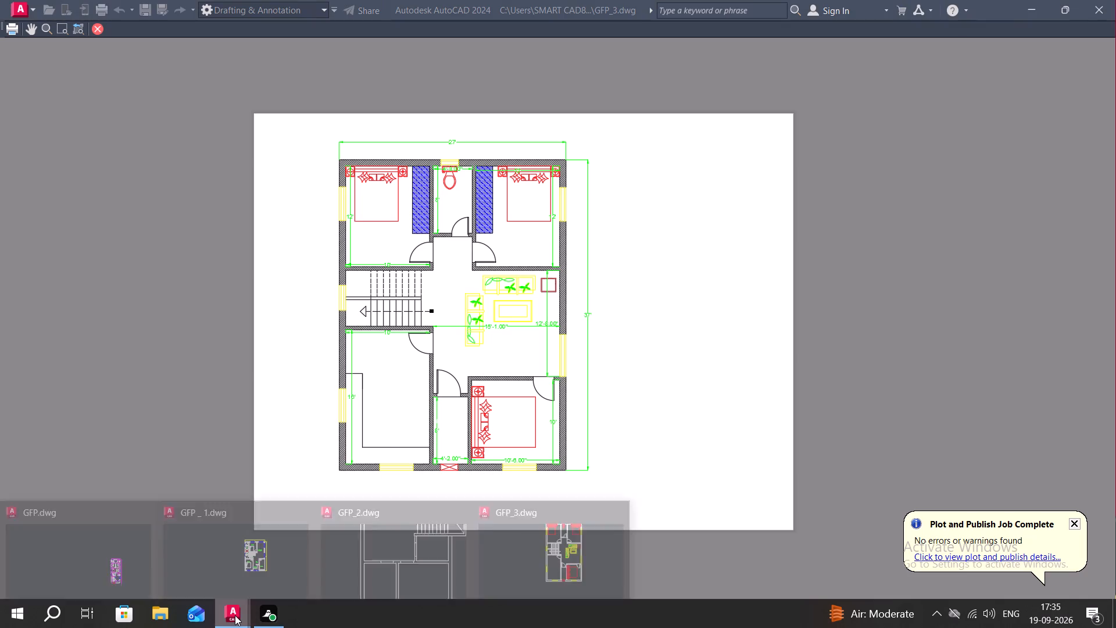
{"action": "key", "text": "Escape"}
{"action": "key", "text": "Escape"}
{"action": "key", "text": "Escape"}
{"action": "key", "text": "Escape"}
{"action": "key", "text": "Escape"}
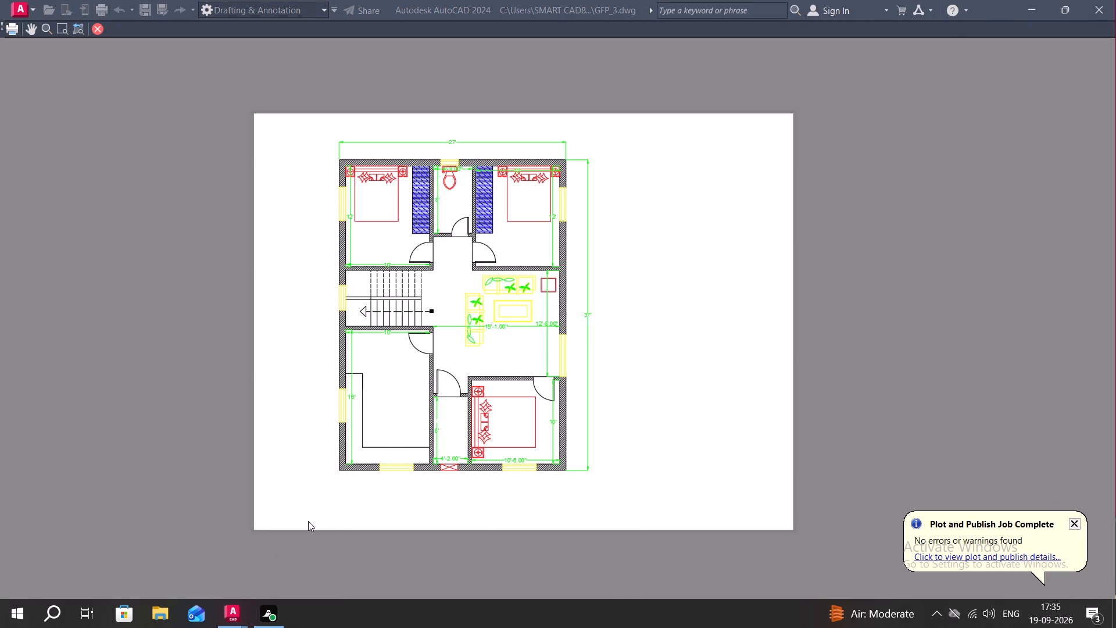
{"action": "key", "text": "Escape"}
{"action": "key", "text": "Escape"}
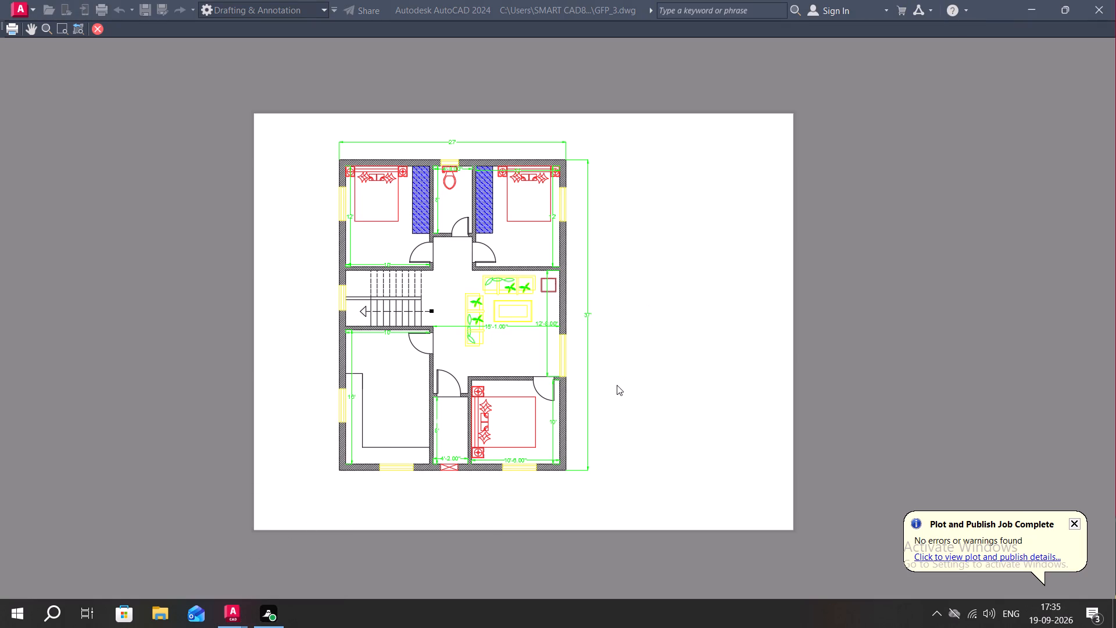
{"action": "key", "text": "space"}
{"action": "left_click", "coordinate": [469, 445]}
{"action": "key", "text": "Escape"}
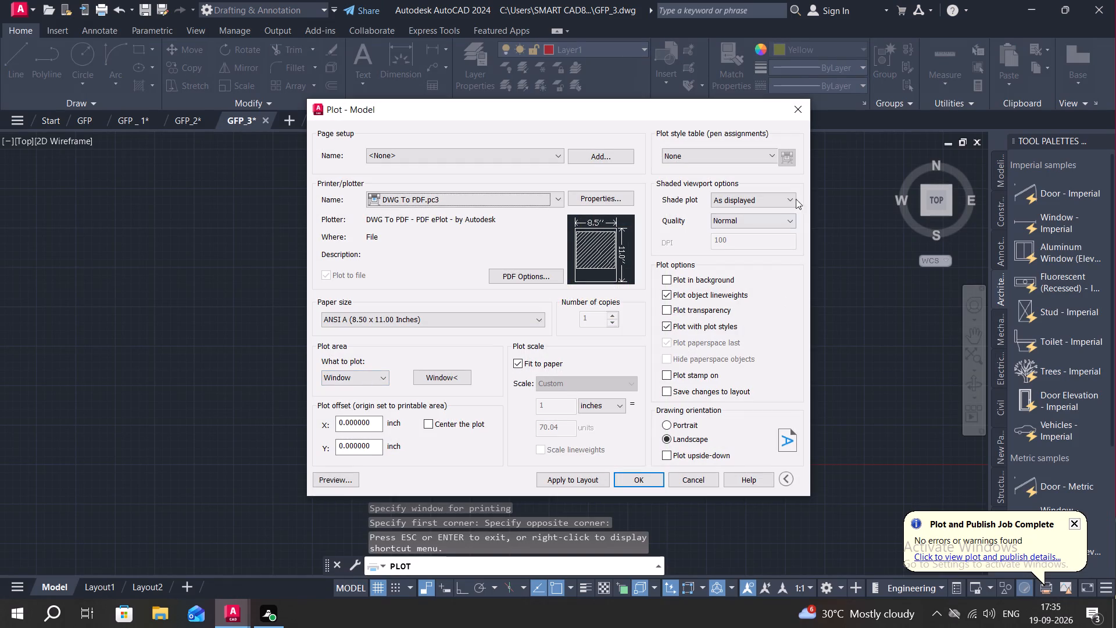
{"action": "left_click", "coordinate": [796, 105]}
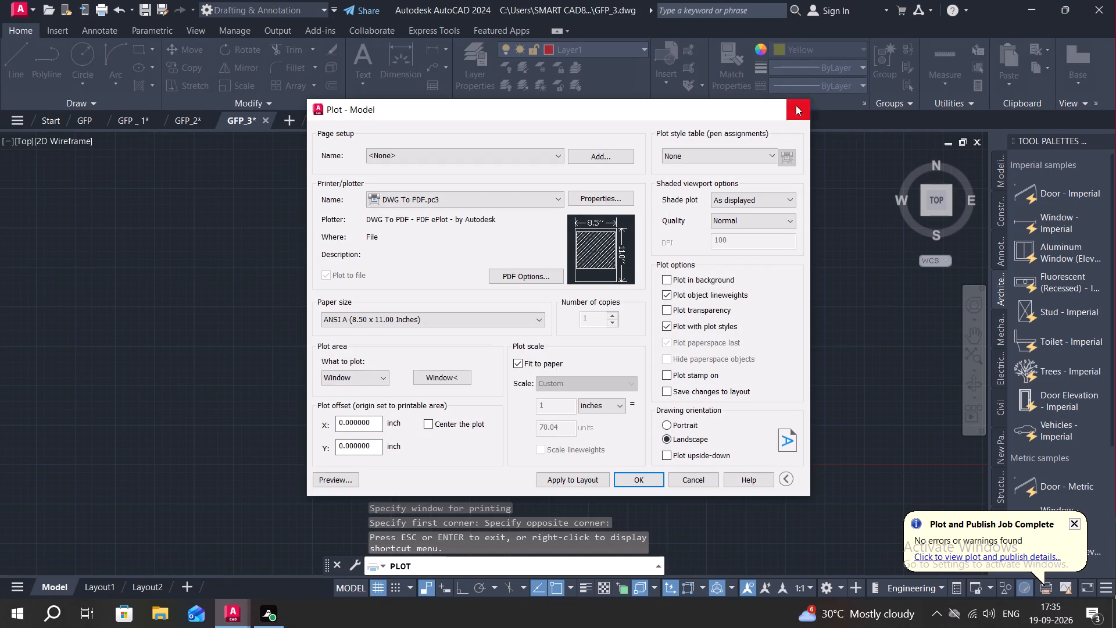
Save the drawing as GFP_3 in Documents, replacing the existing file.
{"action": "left_click", "coordinate": [159, 4]}
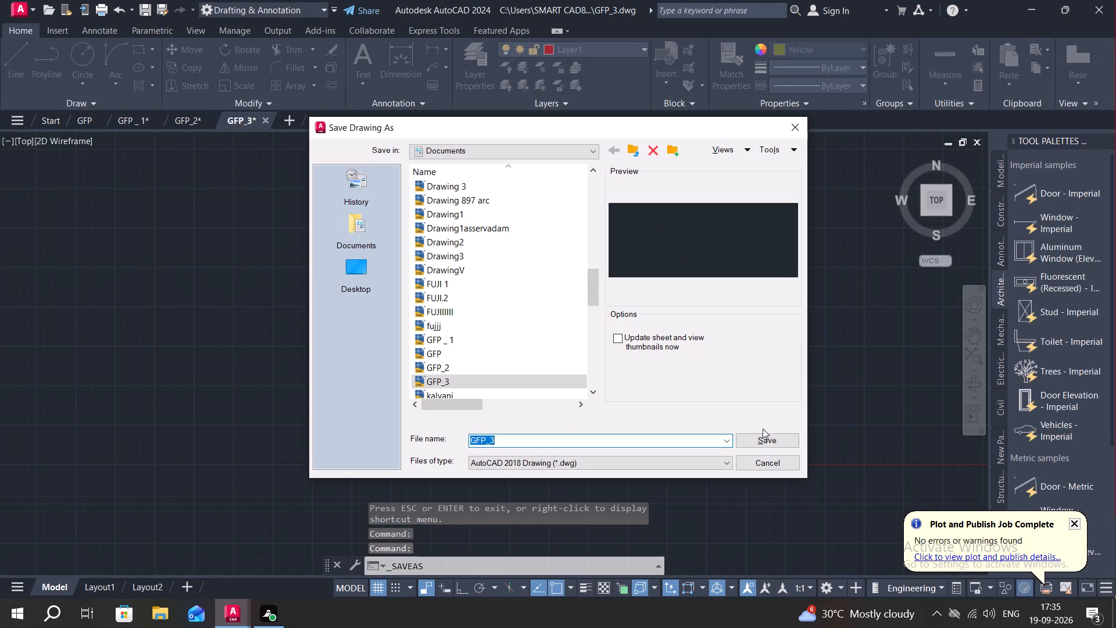
{"action": "left_click", "coordinate": [768, 440]}
{"action": "left_click_drag", "start_coordinate": [536, 341], "coordinate": [536, 335]}
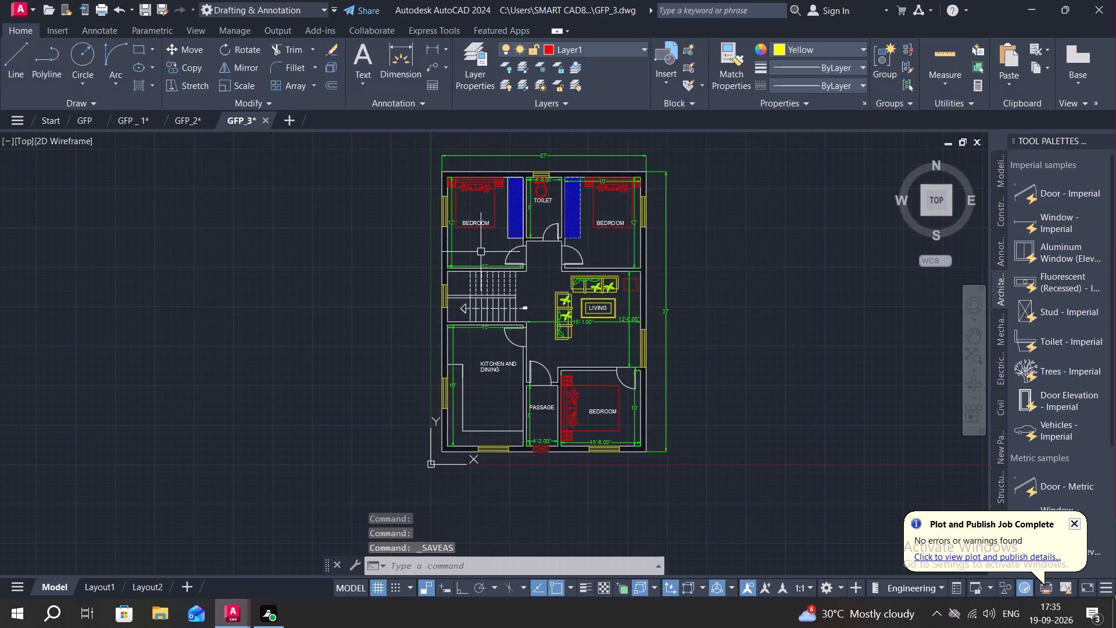
Set the colour property of the KITCHEN AND DINING label to cyan.
{"action": "left_click", "coordinate": [494, 362]}
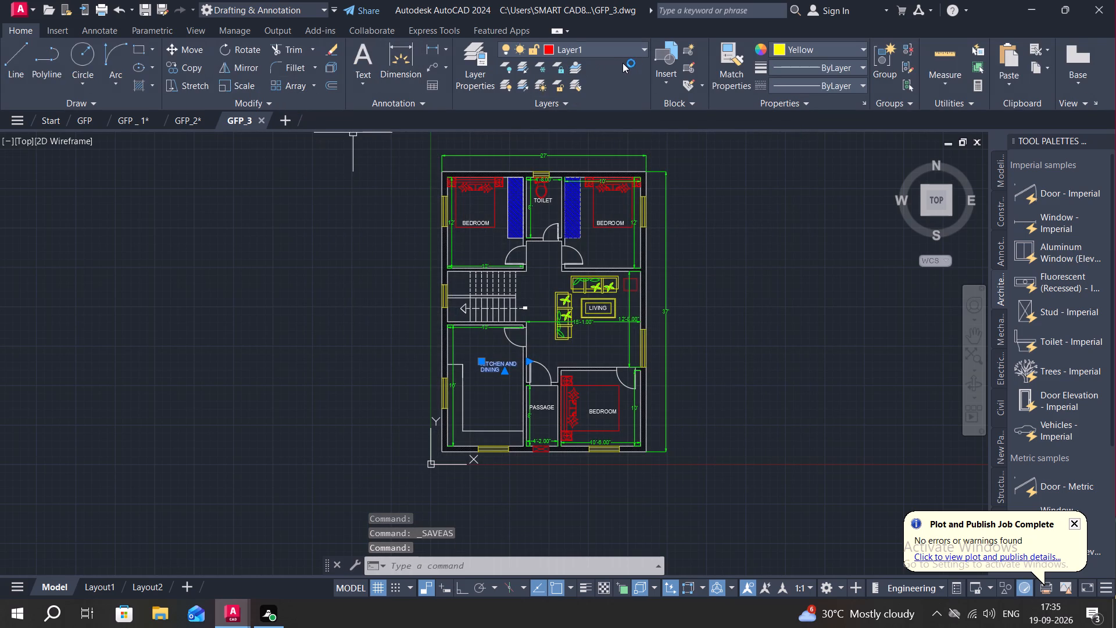
{"action": "left_click", "coordinate": [786, 52]}
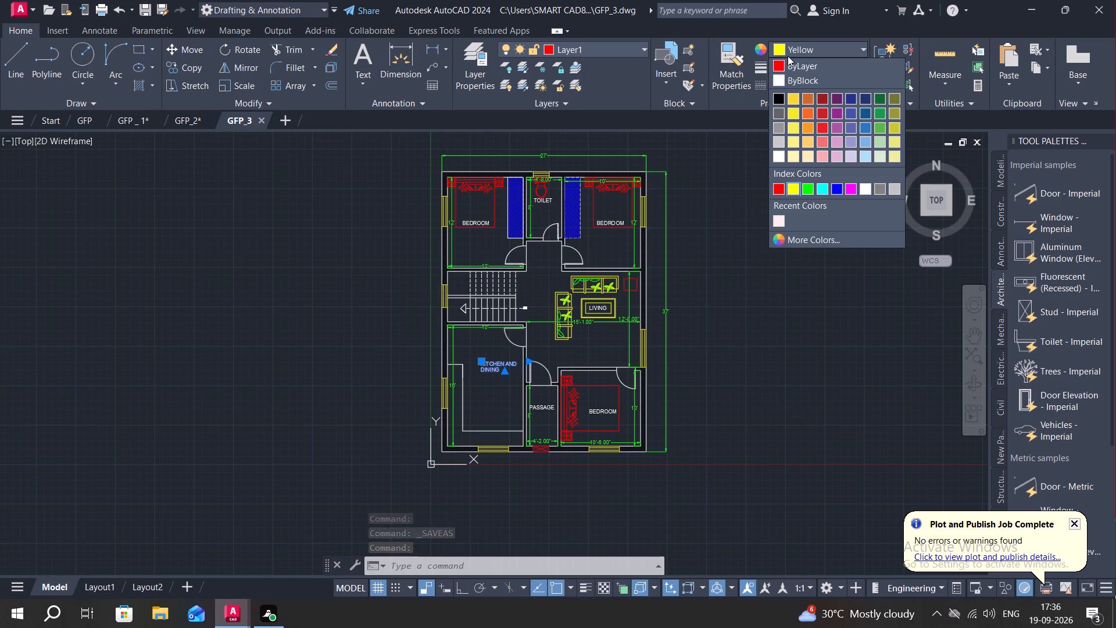
{"action": "left_click", "coordinate": [818, 190]}
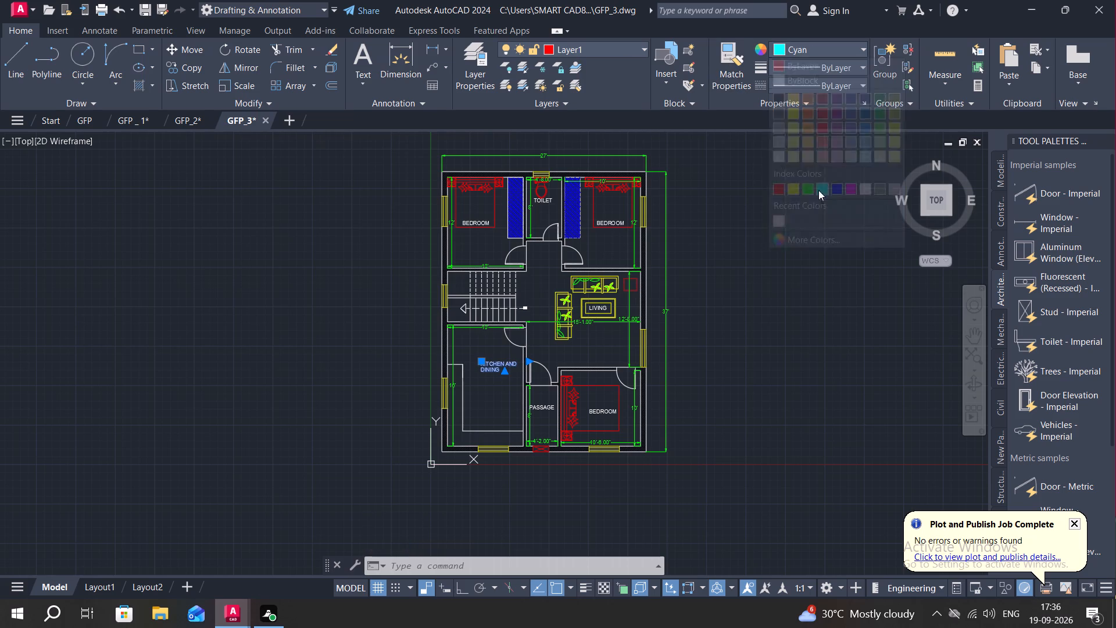
{"action": "key", "text": "Escape"}
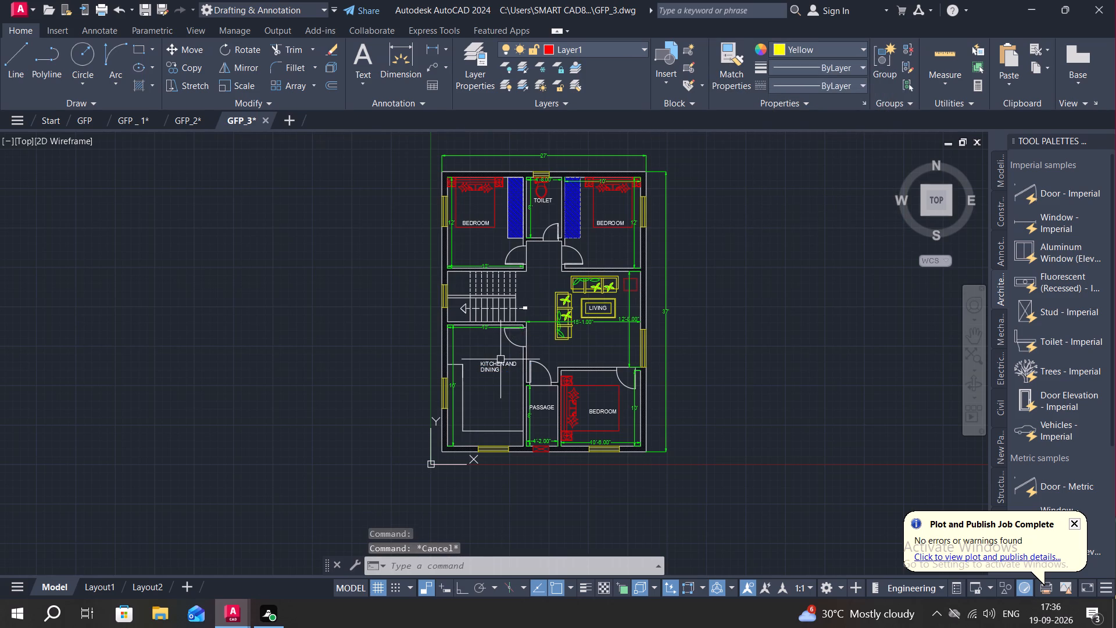
{"action": "left_click", "coordinate": [500, 363]}
{"action": "left_click", "coordinate": [832, 45]}
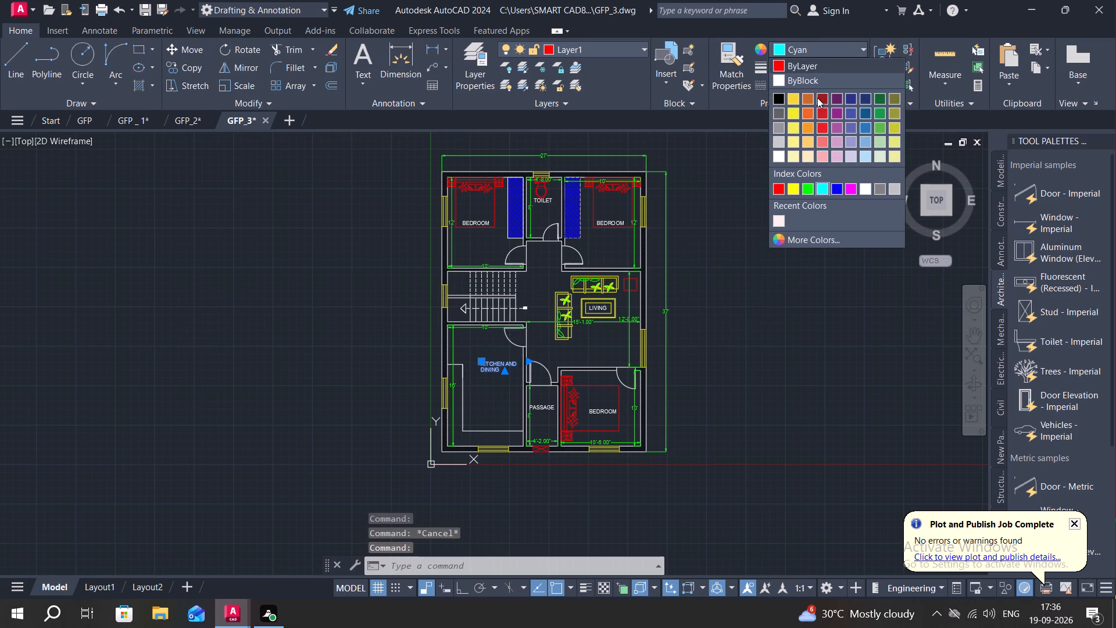
{"action": "left_click", "coordinate": [820, 190]}
{"action": "key", "text": "Escape"}
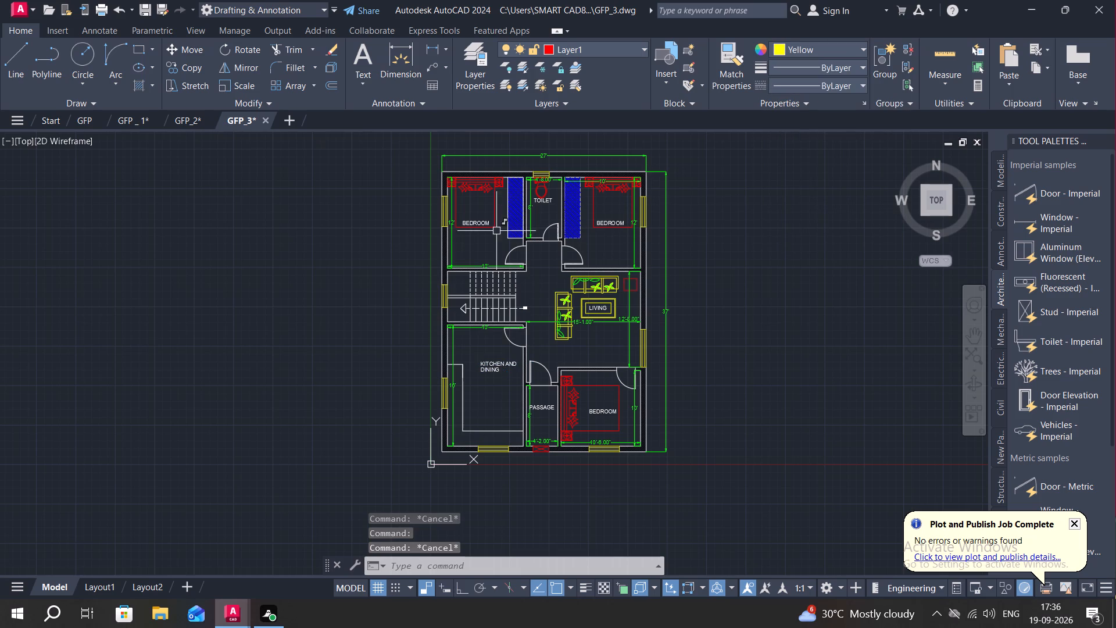
Create a new layer and set its colour to cyan.
{"action": "scroll", "coordinate": [477, 222], "scroll_direction": "up", "scroll_amount": 2}
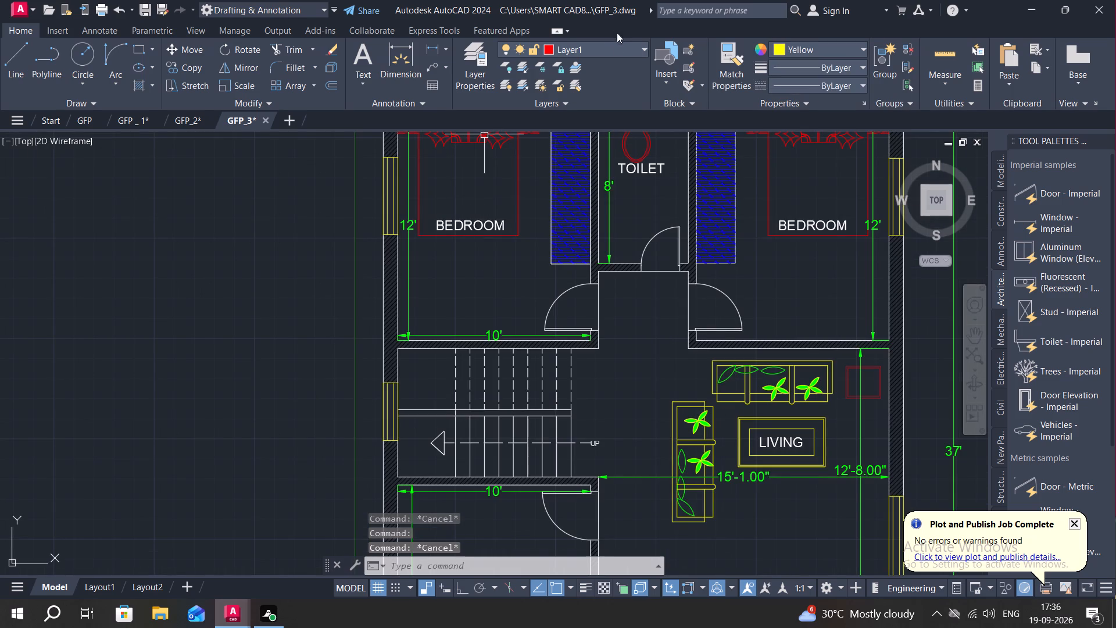
{"action": "left_click", "coordinate": [463, 62]}
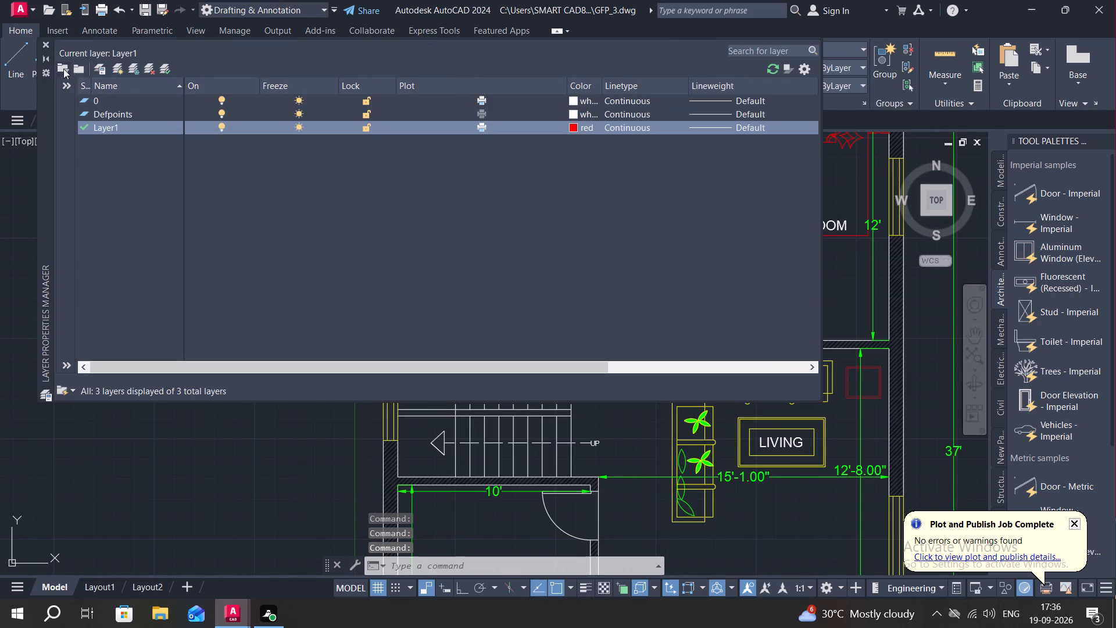
{"action": "left_click", "coordinate": [117, 68]}
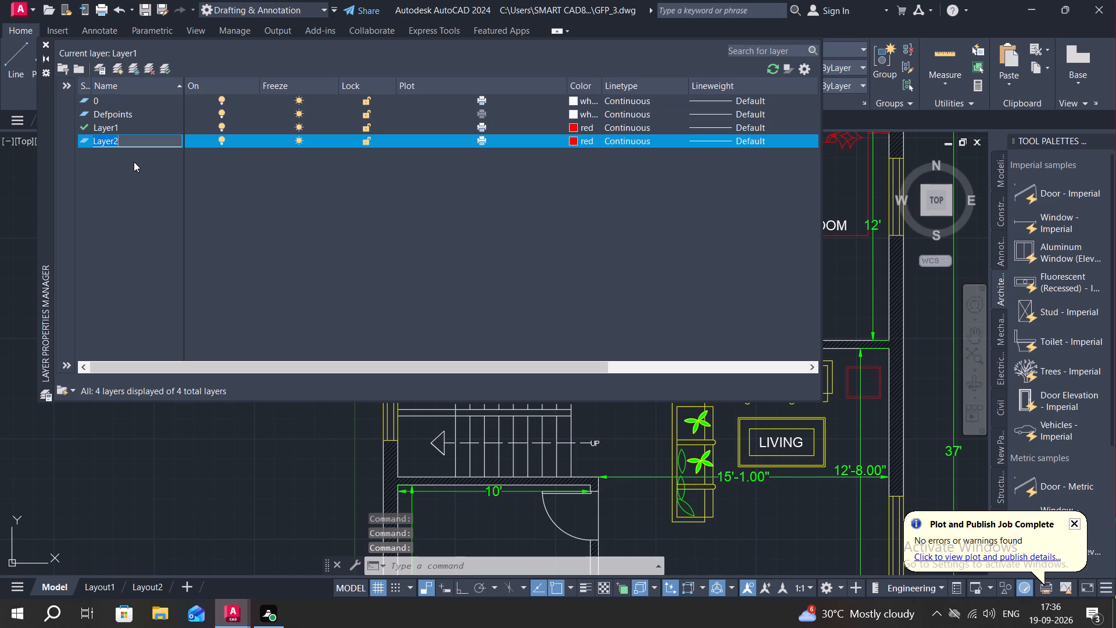
{"action": "left_click", "coordinate": [573, 137]}
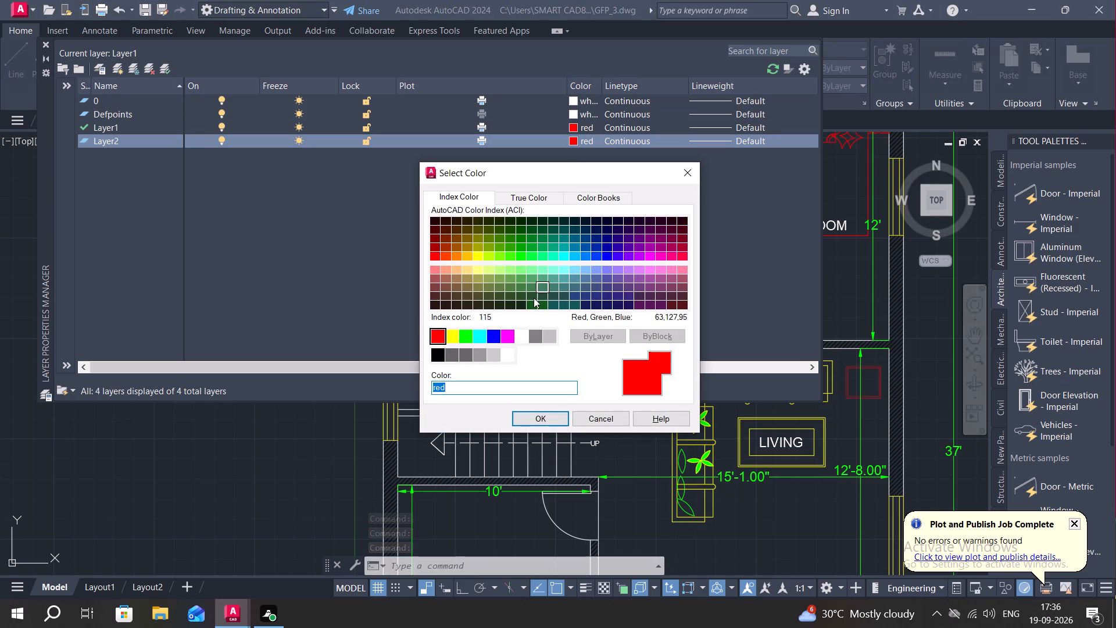
{"action": "left_click", "coordinate": [480, 335]}
{"action": "left_click", "coordinate": [534, 415]}
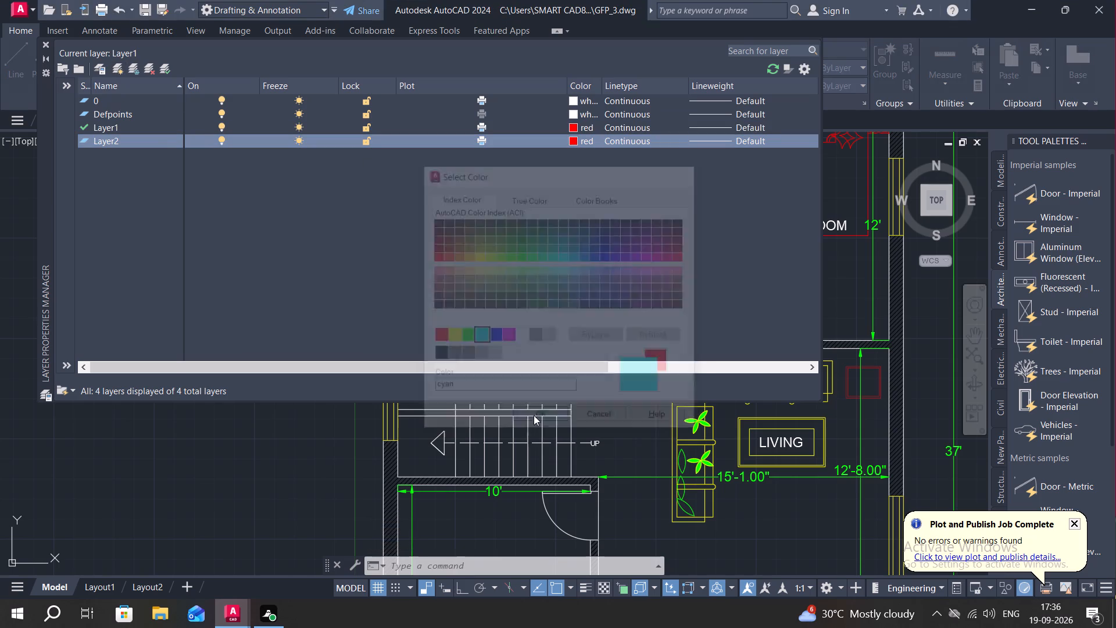
{"action": "left_click", "coordinate": [47, 39]}
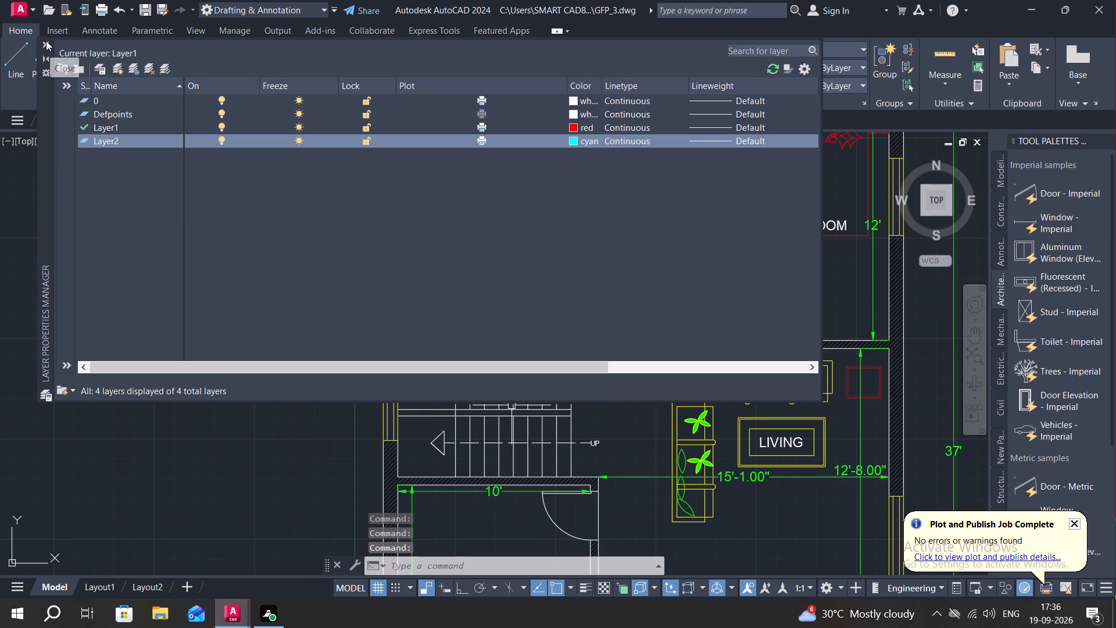
Make Layer2 the current layer.
{"action": "left_click", "coordinate": [601, 48]}
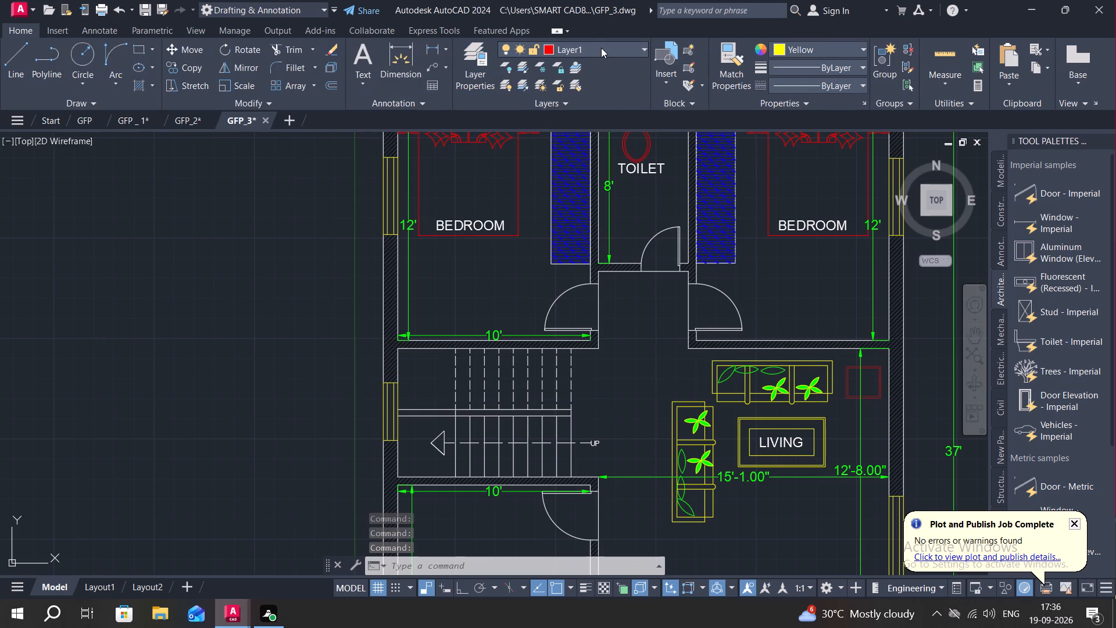
{"action": "left_click", "coordinate": [571, 117]}
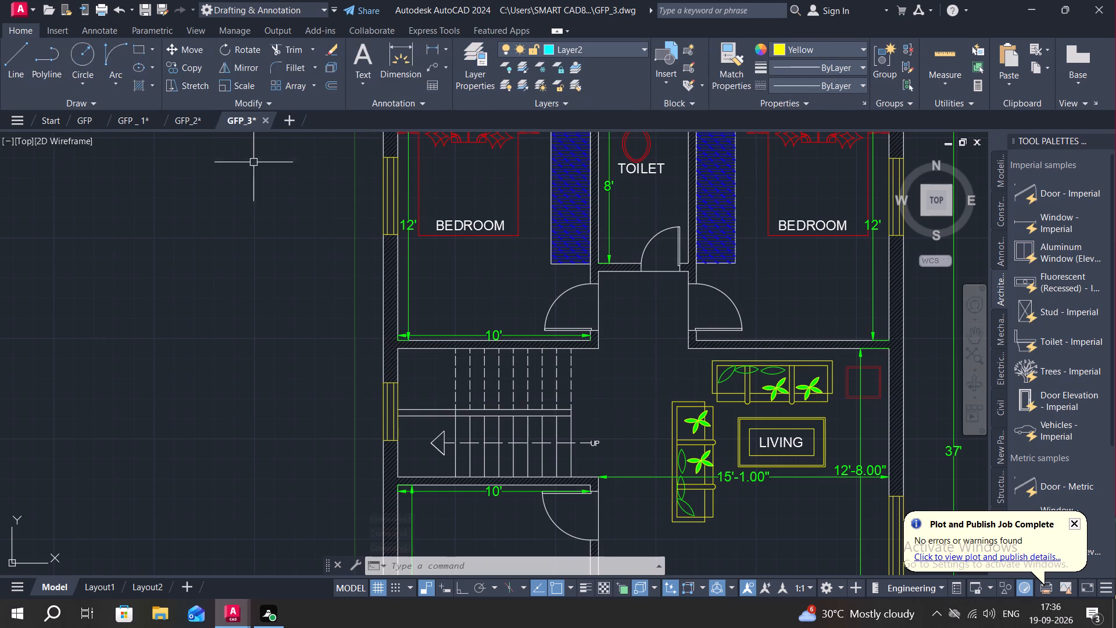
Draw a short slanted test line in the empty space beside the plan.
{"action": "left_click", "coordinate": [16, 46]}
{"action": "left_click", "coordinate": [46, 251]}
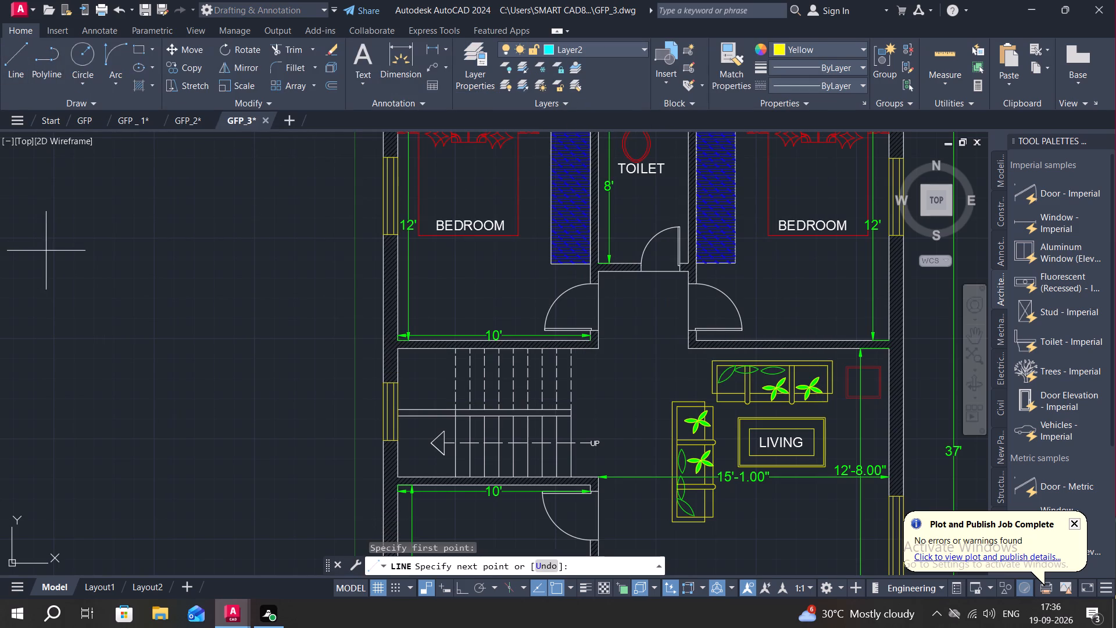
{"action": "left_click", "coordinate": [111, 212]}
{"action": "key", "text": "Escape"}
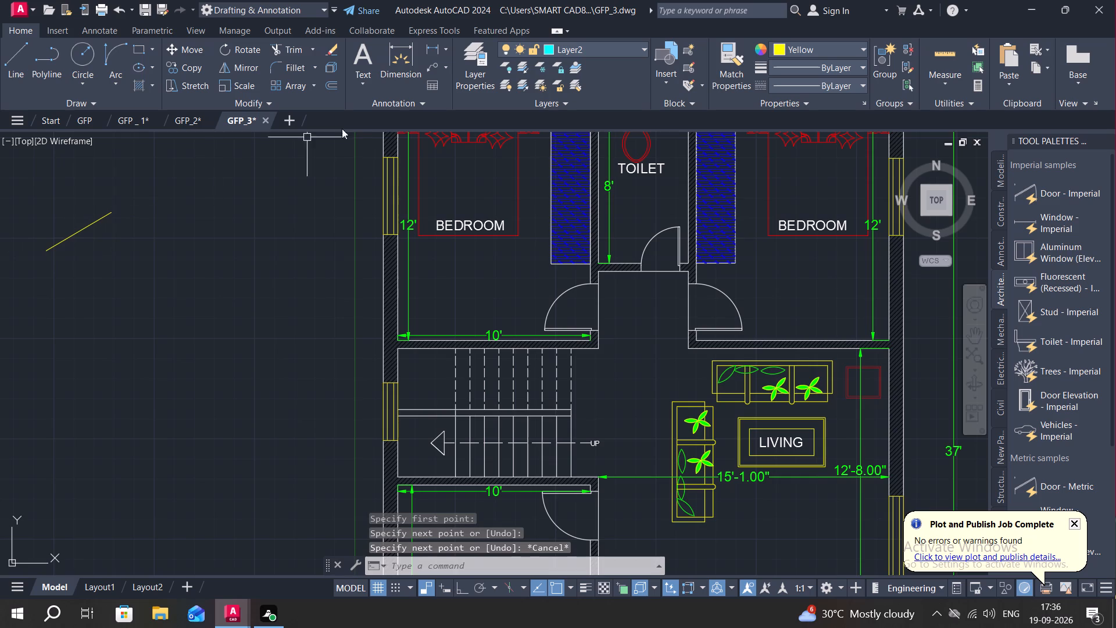
Set the current object colour to ByLayer.
{"action": "left_click", "coordinate": [814, 48]}
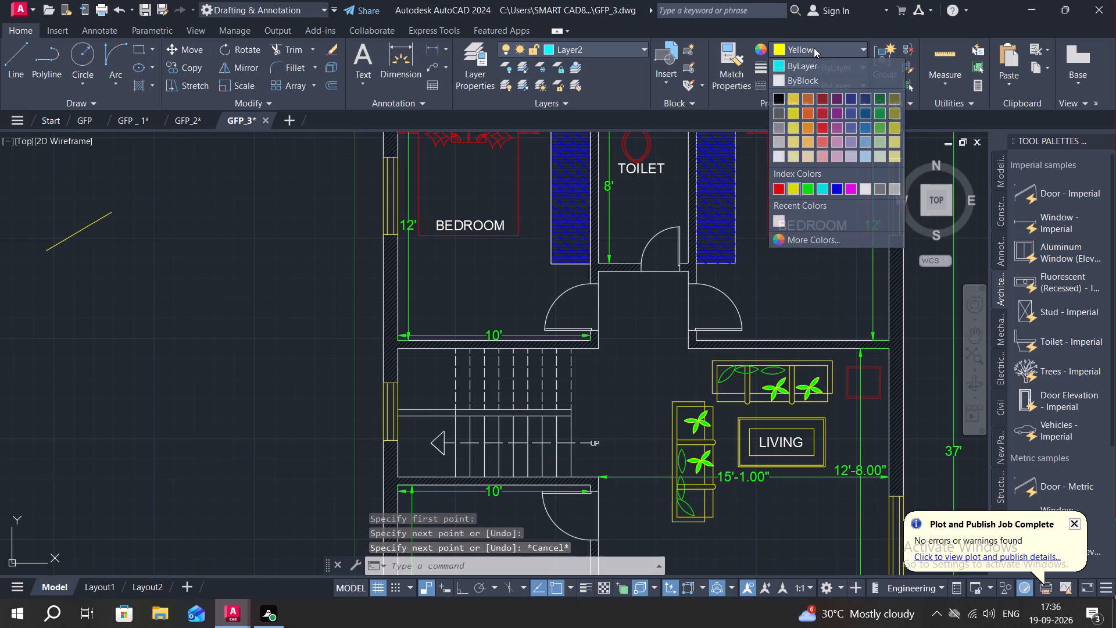
{"action": "left_click", "coordinate": [777, 65]}
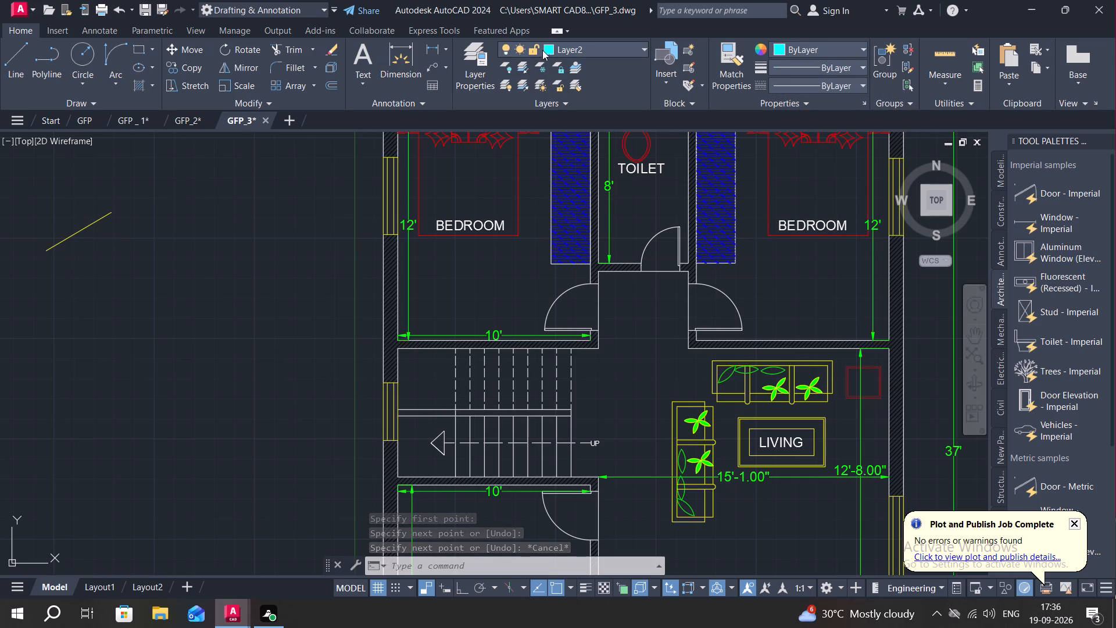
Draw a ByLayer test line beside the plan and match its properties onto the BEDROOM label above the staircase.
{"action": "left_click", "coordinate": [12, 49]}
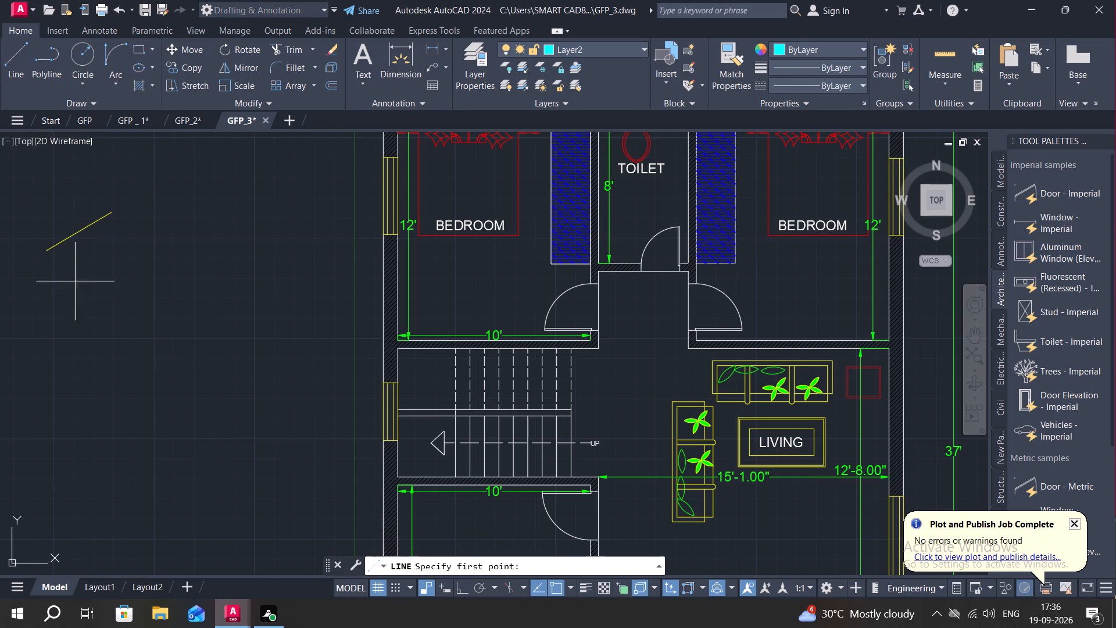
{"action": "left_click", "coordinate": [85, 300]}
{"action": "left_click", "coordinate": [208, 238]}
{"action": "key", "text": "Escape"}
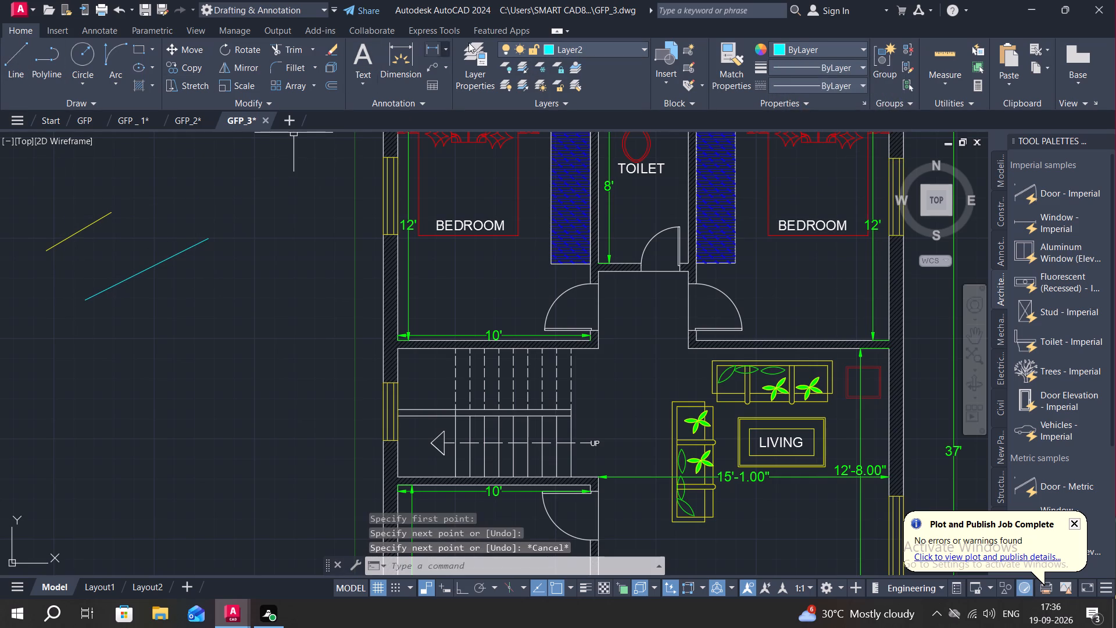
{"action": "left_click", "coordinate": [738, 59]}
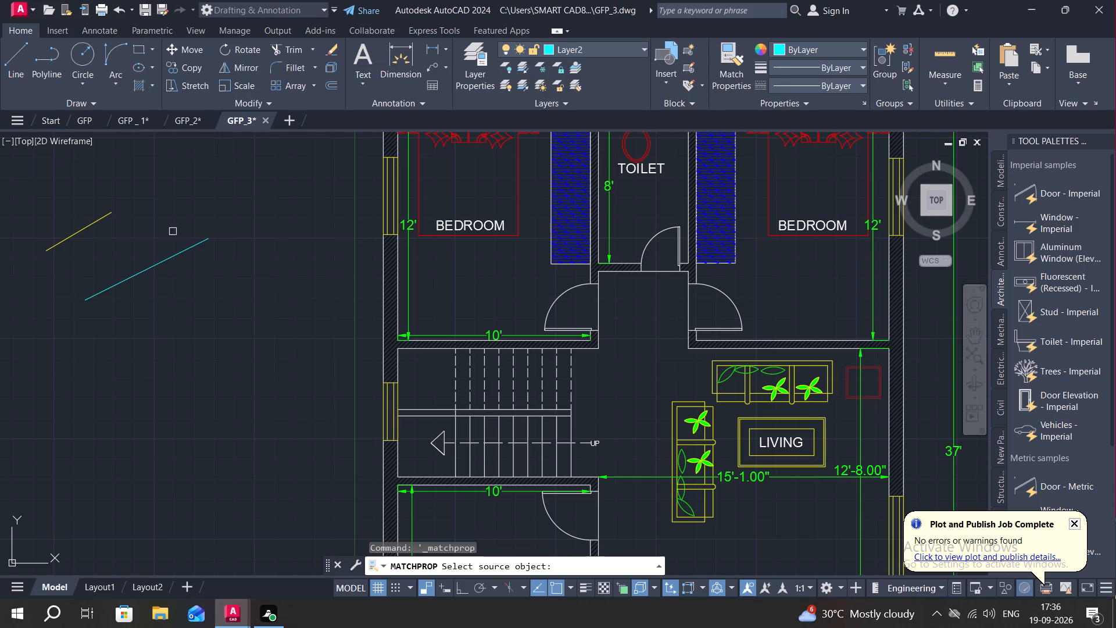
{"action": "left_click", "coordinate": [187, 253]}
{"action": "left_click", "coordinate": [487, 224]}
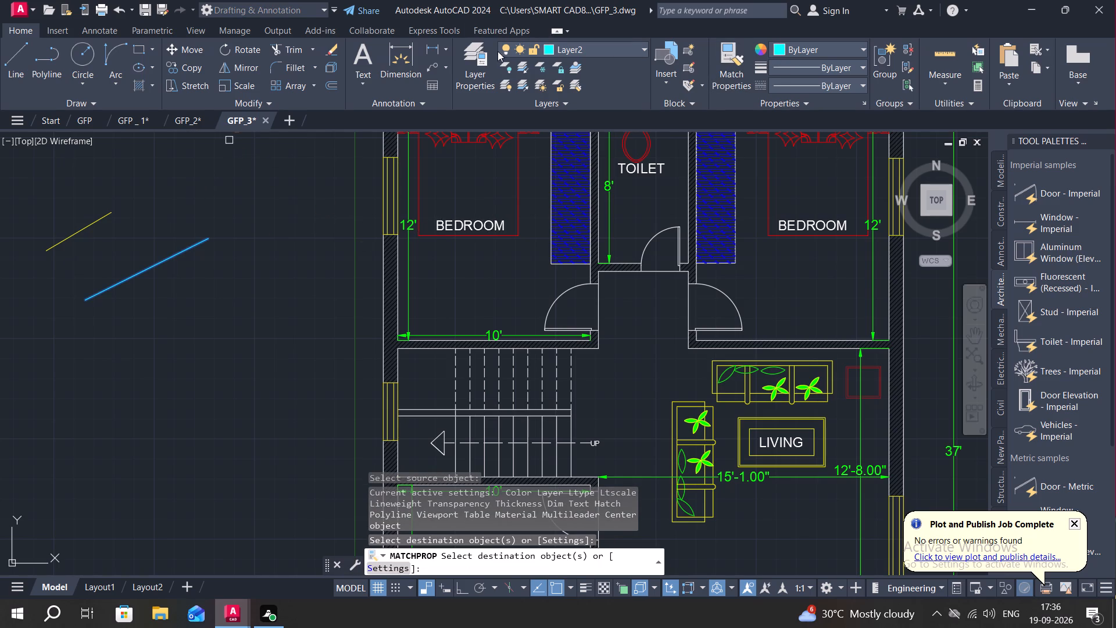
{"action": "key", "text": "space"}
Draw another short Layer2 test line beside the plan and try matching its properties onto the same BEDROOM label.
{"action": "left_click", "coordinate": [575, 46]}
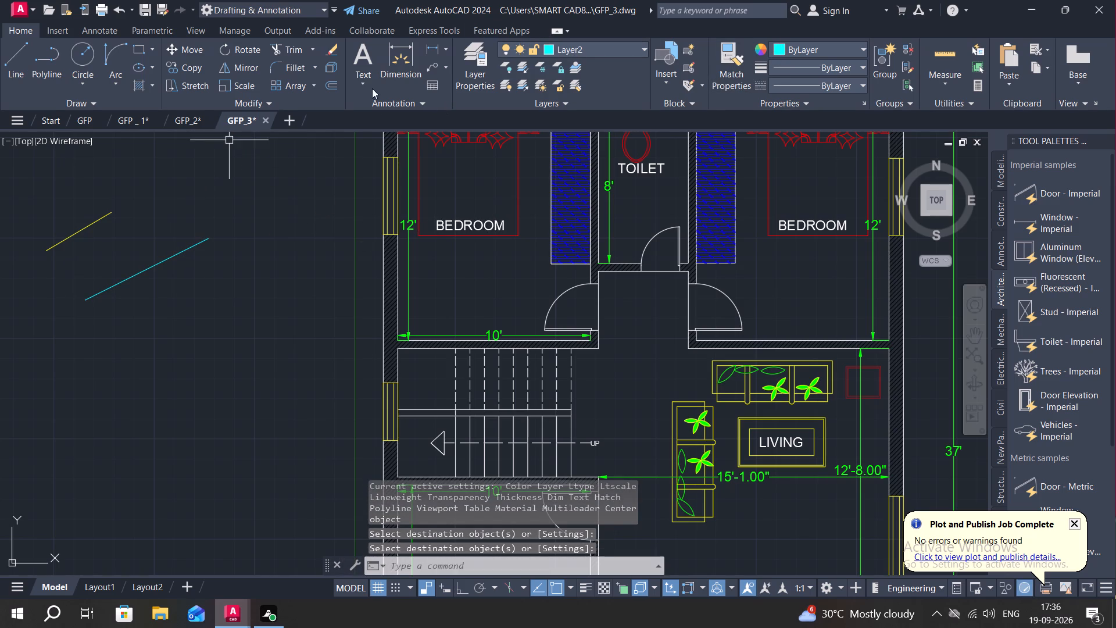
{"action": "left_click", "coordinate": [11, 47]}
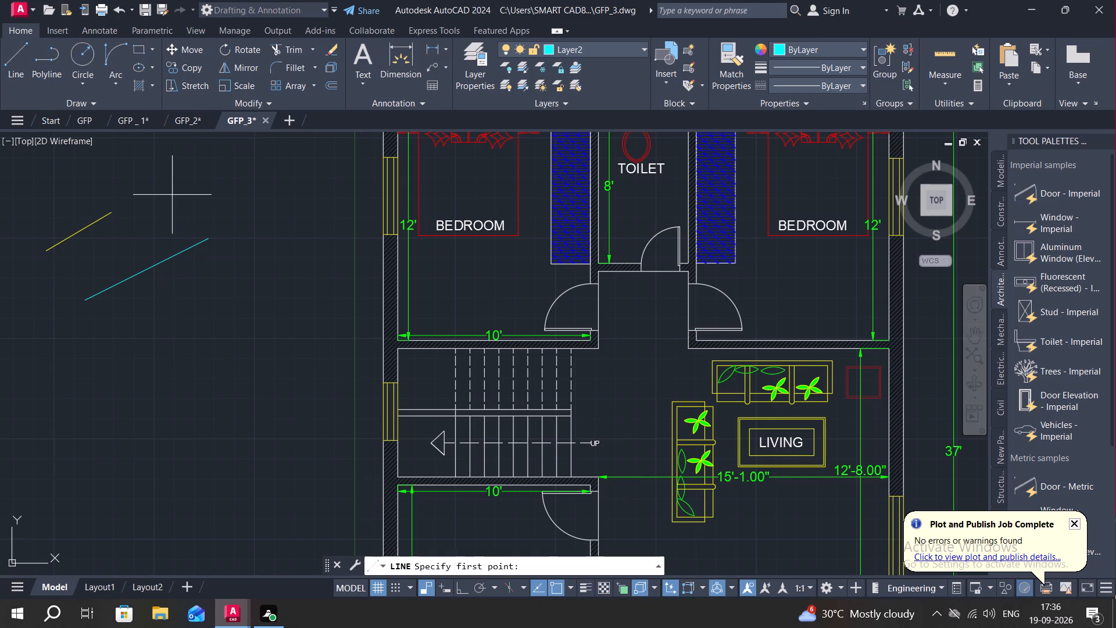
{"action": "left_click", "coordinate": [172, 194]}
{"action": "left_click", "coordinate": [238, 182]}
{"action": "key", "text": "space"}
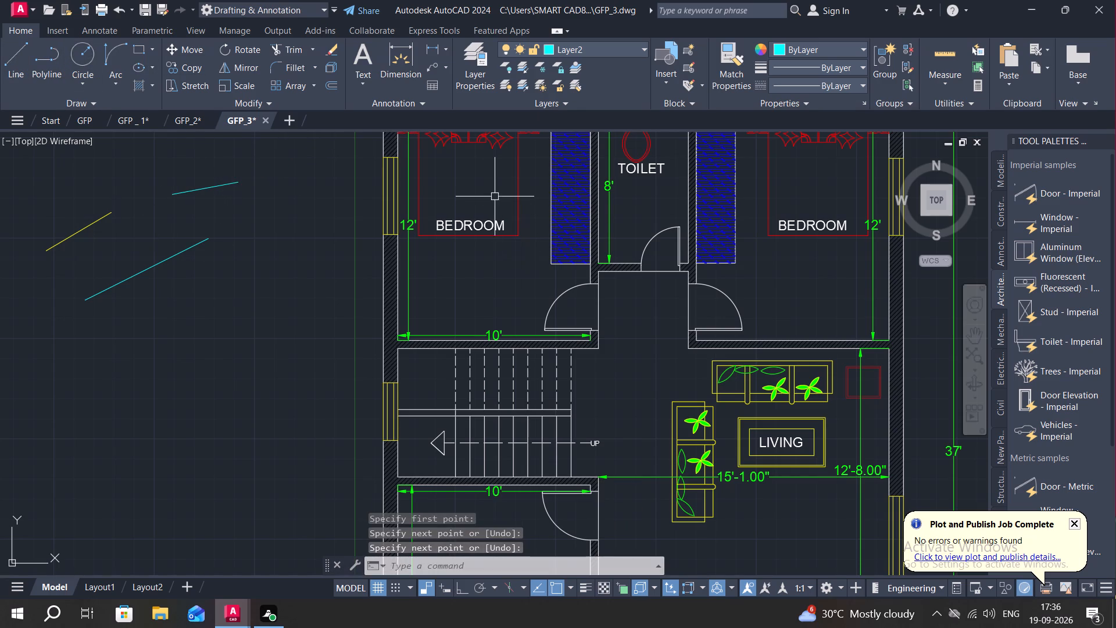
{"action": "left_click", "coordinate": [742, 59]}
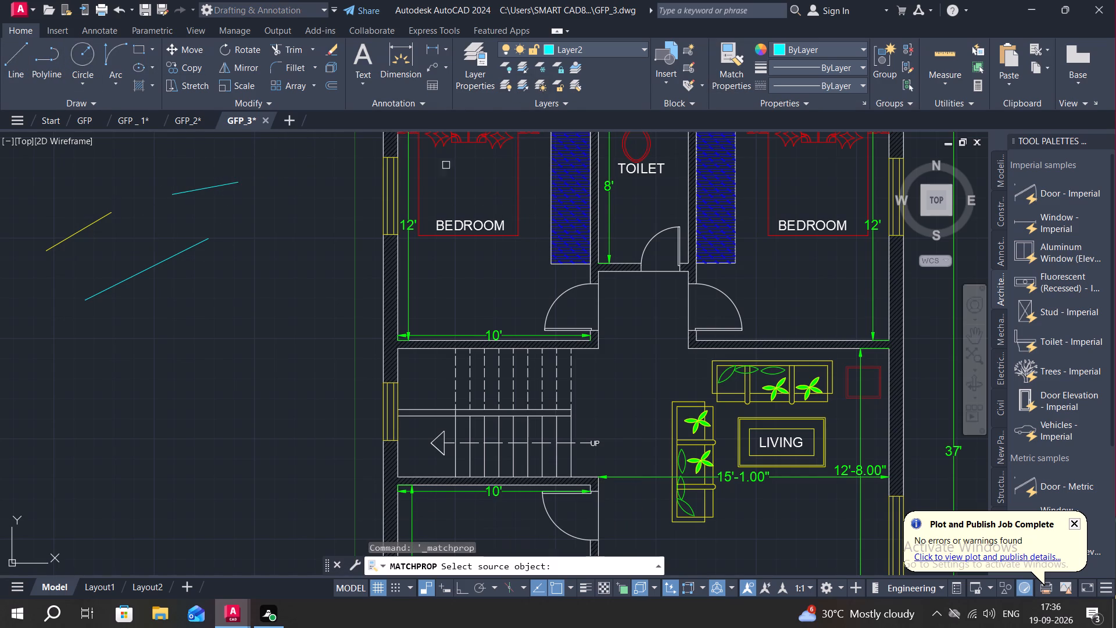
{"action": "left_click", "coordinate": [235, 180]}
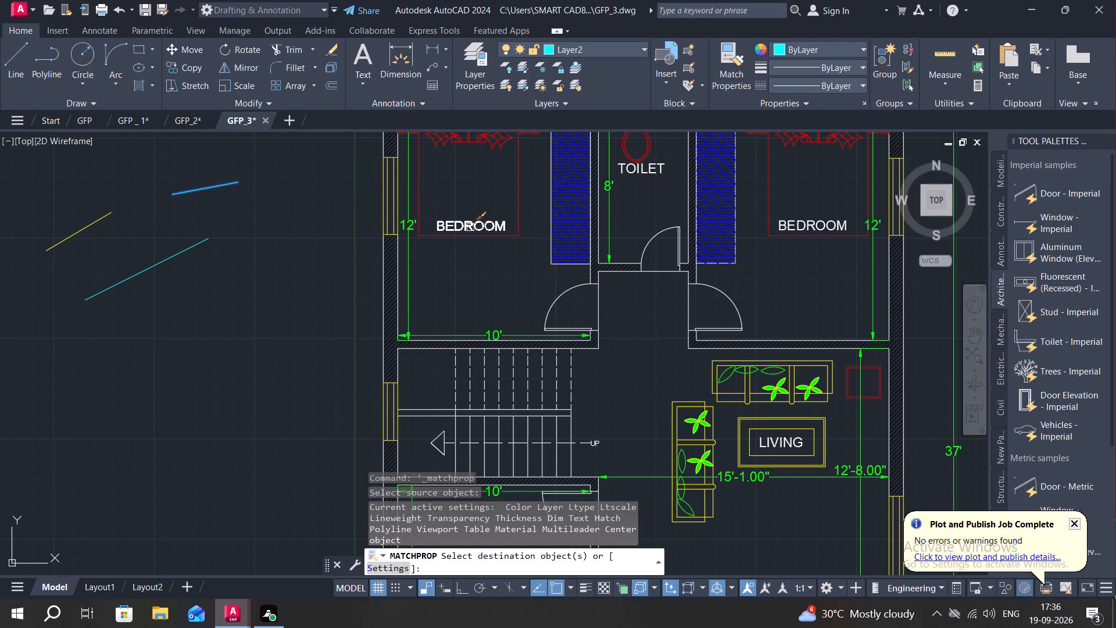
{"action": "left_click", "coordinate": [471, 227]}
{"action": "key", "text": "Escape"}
Move the BEDROOM label above the staircase to Layer1.
{"action": "left_click", "coordinate": [471, 226]}
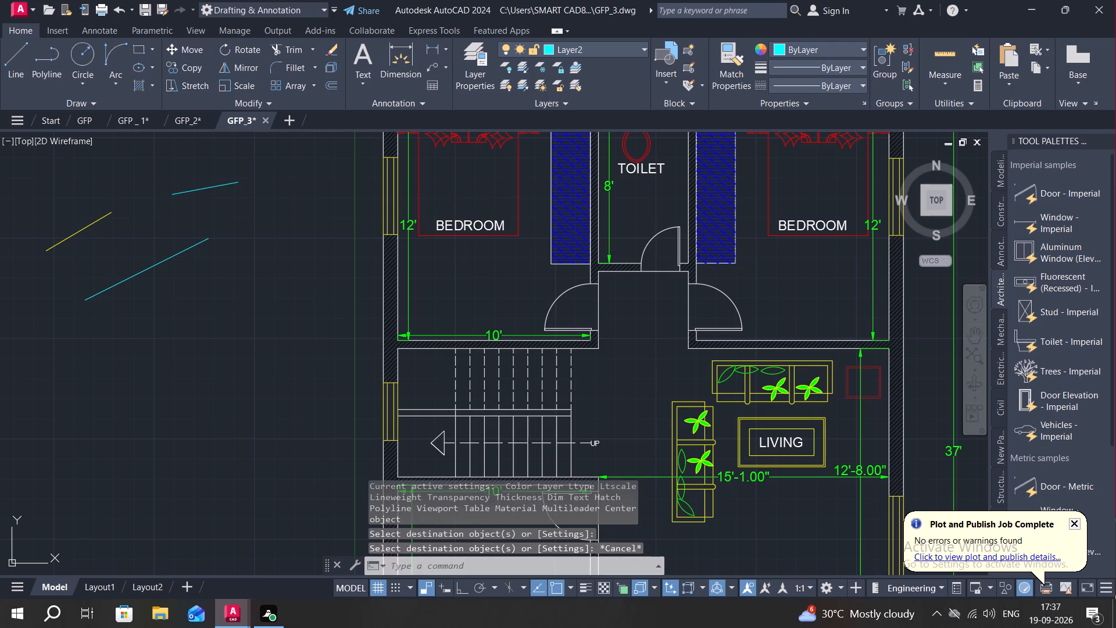
{"action": "left_click", "coordinate": [592, 49]}
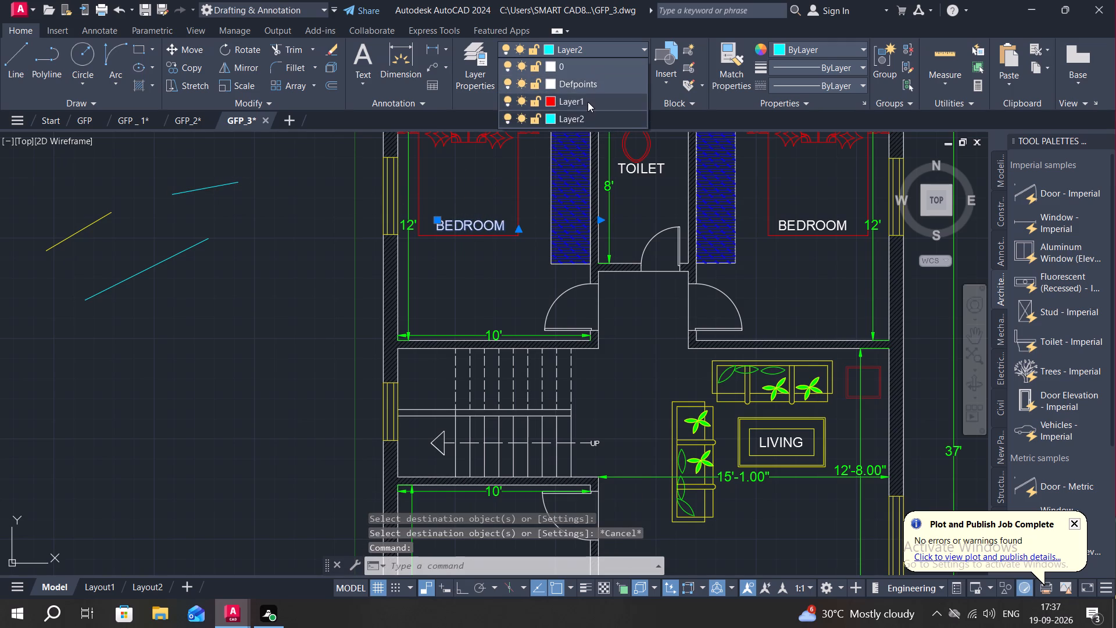
{"action": "left_click", "coordinate": [588, 102]}
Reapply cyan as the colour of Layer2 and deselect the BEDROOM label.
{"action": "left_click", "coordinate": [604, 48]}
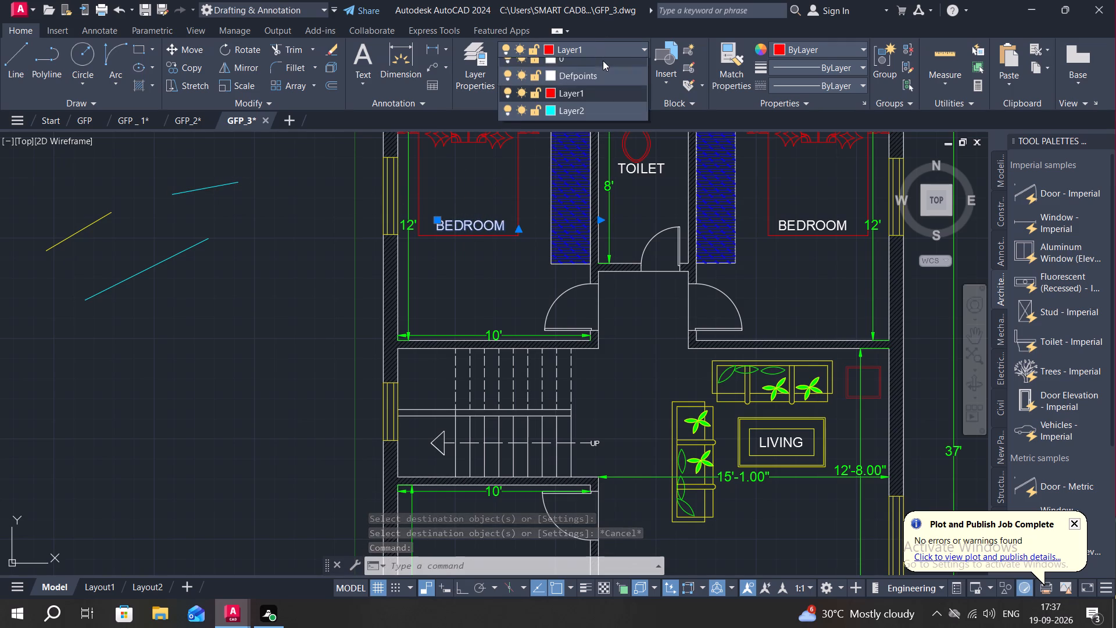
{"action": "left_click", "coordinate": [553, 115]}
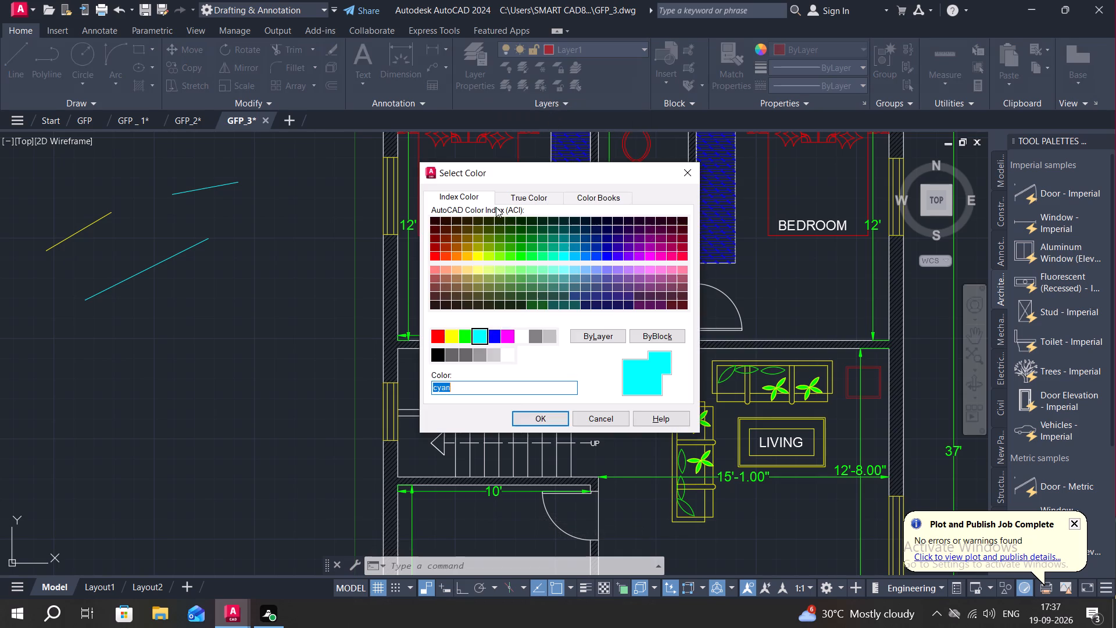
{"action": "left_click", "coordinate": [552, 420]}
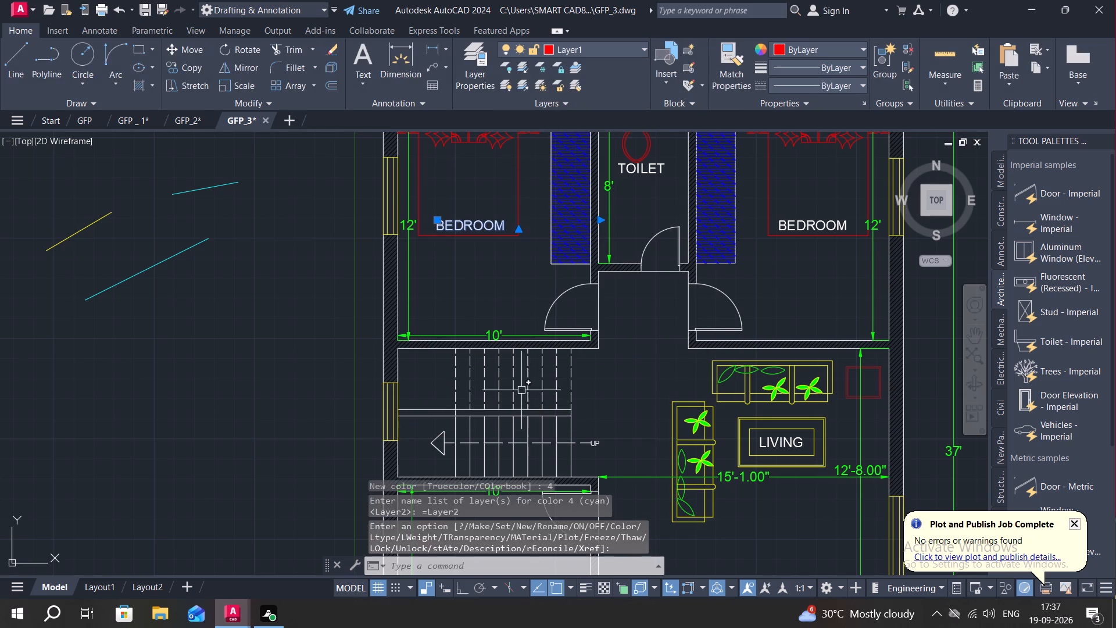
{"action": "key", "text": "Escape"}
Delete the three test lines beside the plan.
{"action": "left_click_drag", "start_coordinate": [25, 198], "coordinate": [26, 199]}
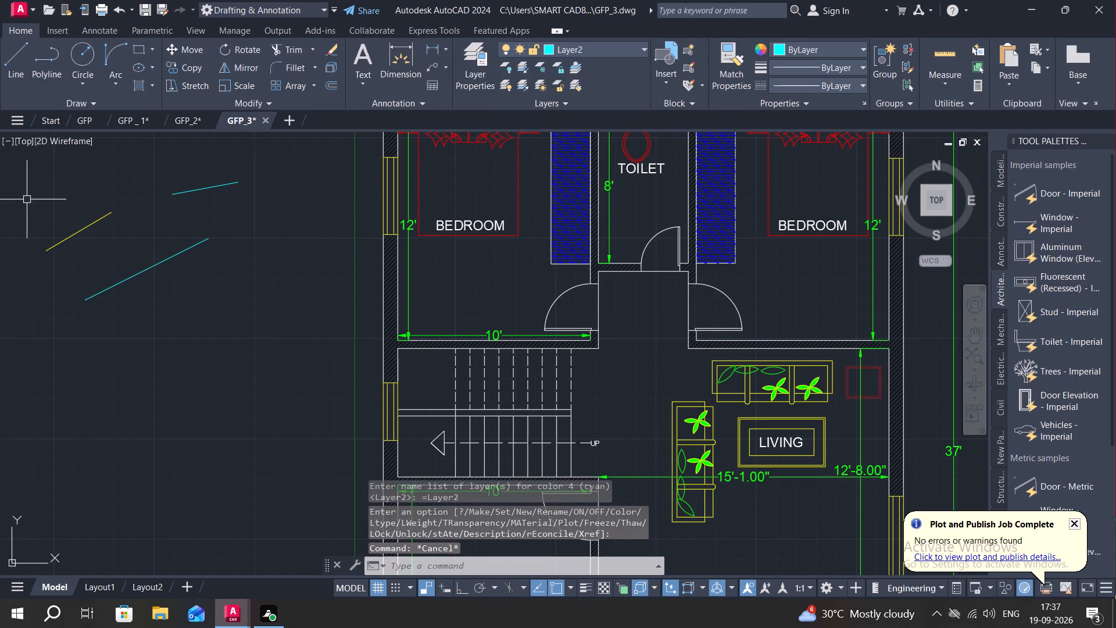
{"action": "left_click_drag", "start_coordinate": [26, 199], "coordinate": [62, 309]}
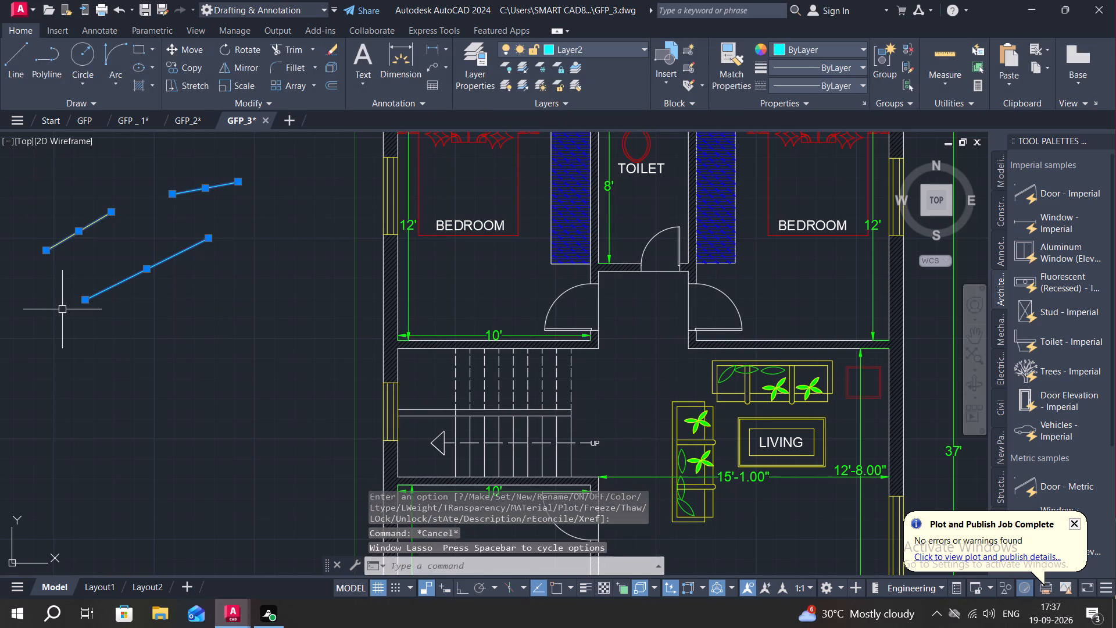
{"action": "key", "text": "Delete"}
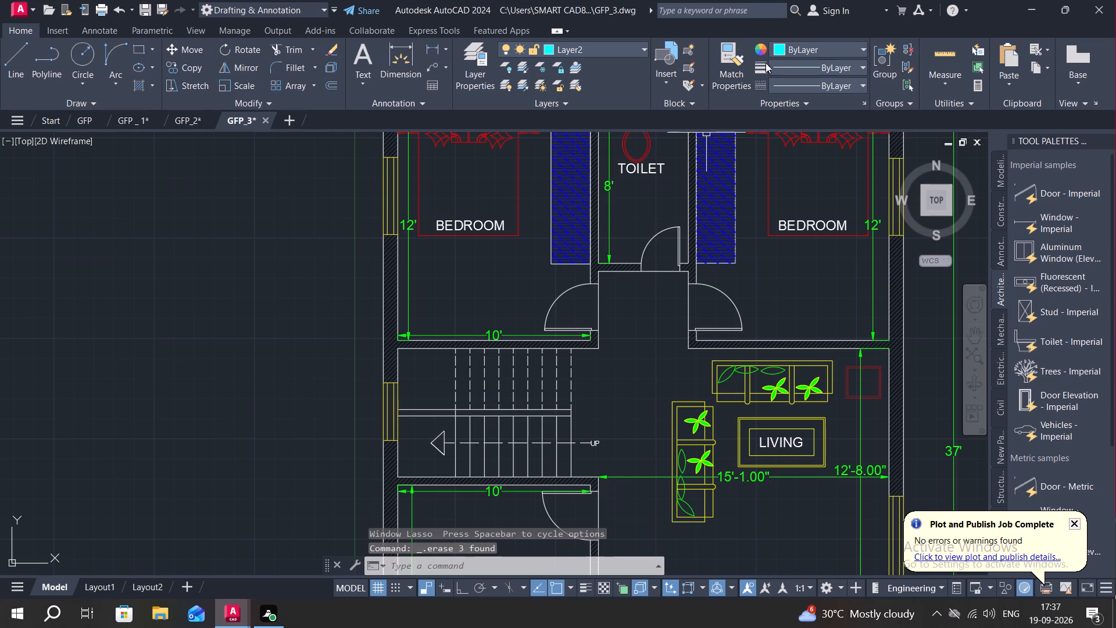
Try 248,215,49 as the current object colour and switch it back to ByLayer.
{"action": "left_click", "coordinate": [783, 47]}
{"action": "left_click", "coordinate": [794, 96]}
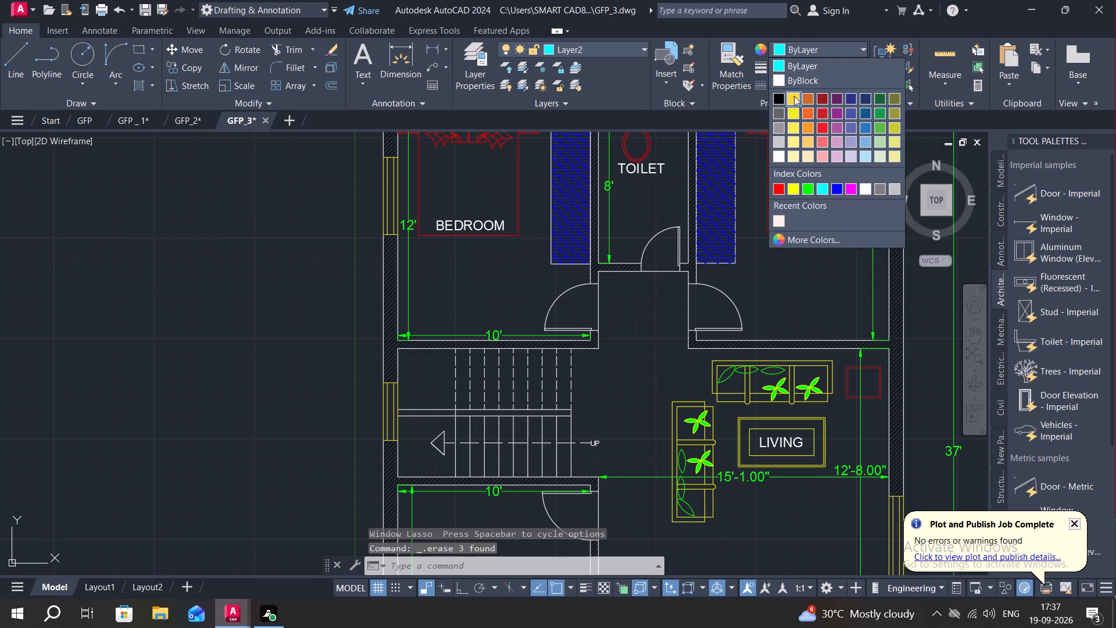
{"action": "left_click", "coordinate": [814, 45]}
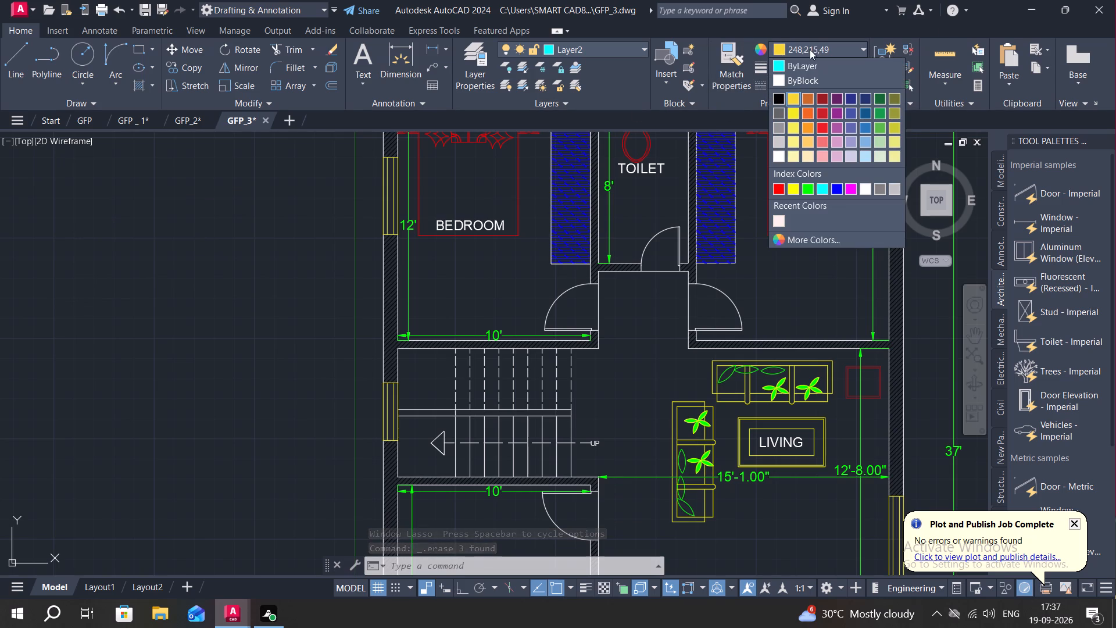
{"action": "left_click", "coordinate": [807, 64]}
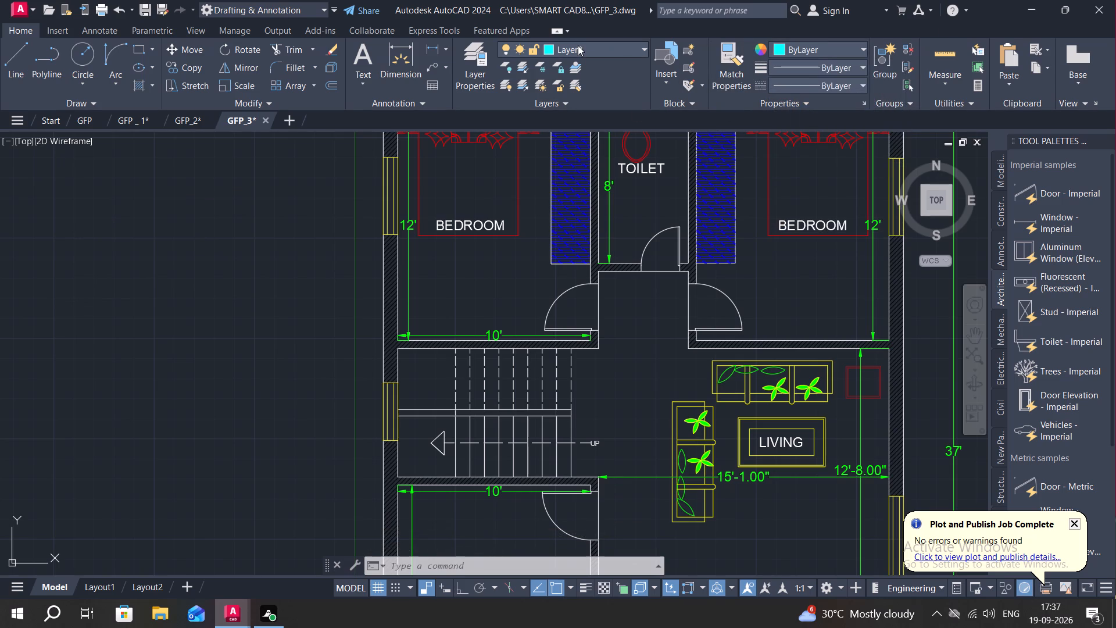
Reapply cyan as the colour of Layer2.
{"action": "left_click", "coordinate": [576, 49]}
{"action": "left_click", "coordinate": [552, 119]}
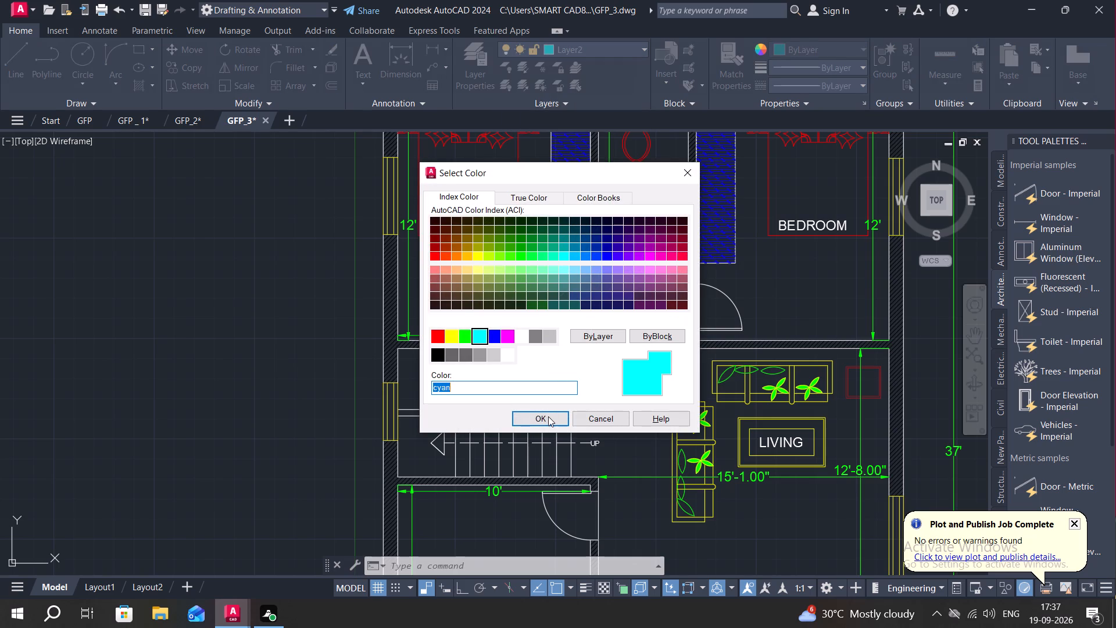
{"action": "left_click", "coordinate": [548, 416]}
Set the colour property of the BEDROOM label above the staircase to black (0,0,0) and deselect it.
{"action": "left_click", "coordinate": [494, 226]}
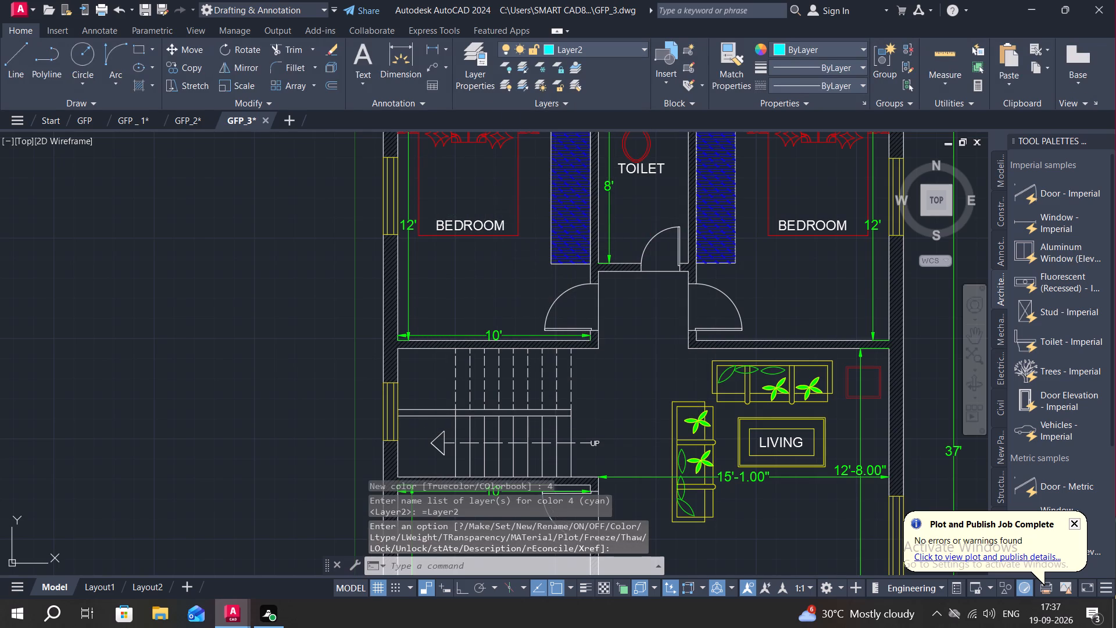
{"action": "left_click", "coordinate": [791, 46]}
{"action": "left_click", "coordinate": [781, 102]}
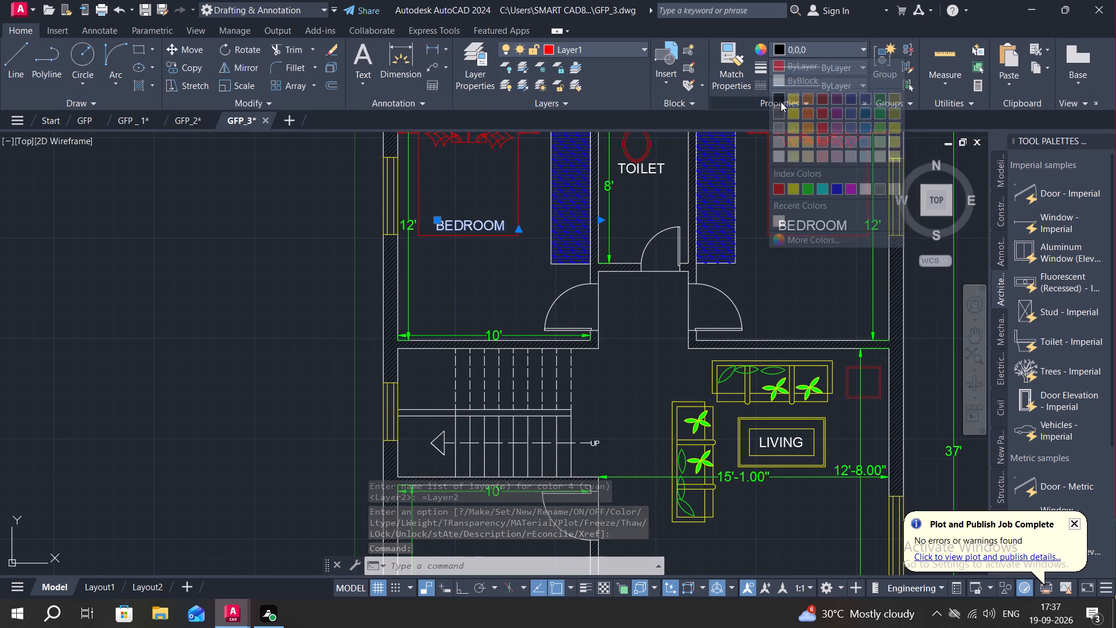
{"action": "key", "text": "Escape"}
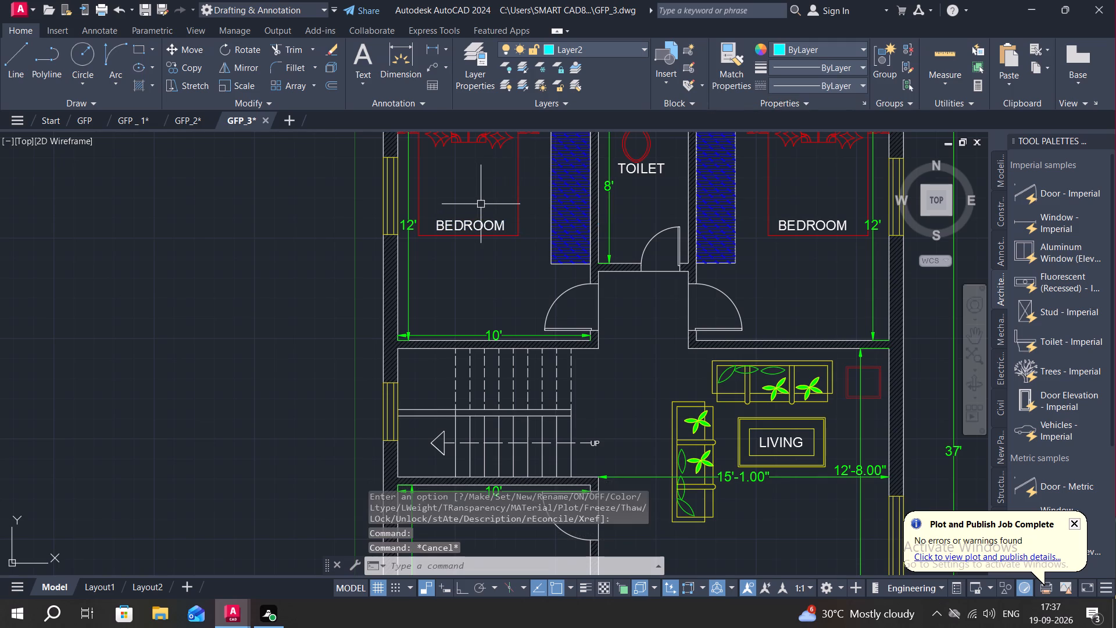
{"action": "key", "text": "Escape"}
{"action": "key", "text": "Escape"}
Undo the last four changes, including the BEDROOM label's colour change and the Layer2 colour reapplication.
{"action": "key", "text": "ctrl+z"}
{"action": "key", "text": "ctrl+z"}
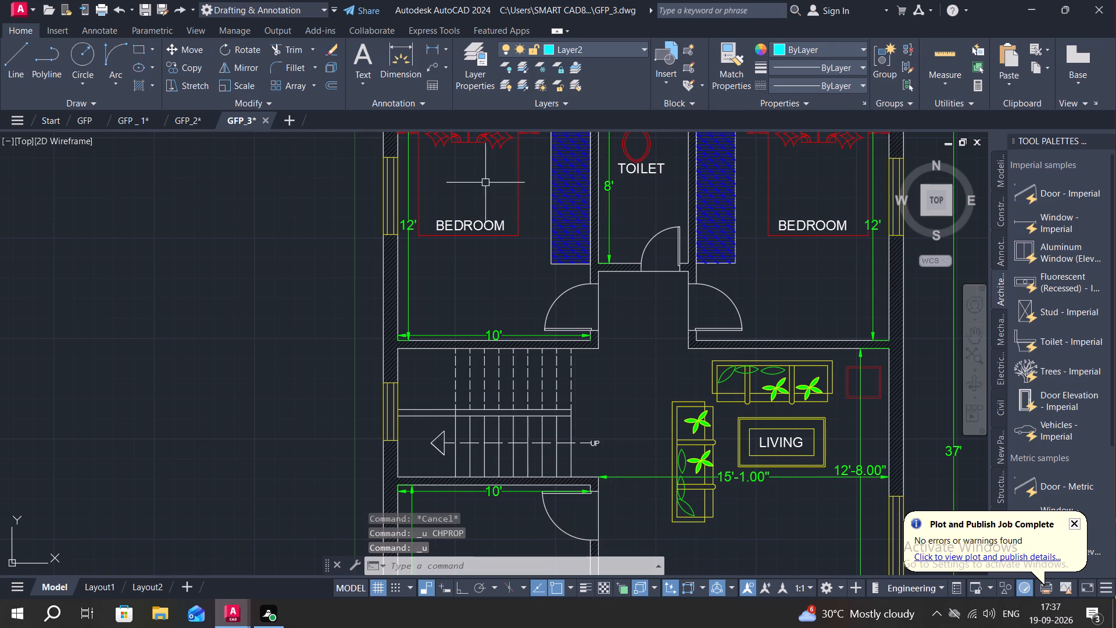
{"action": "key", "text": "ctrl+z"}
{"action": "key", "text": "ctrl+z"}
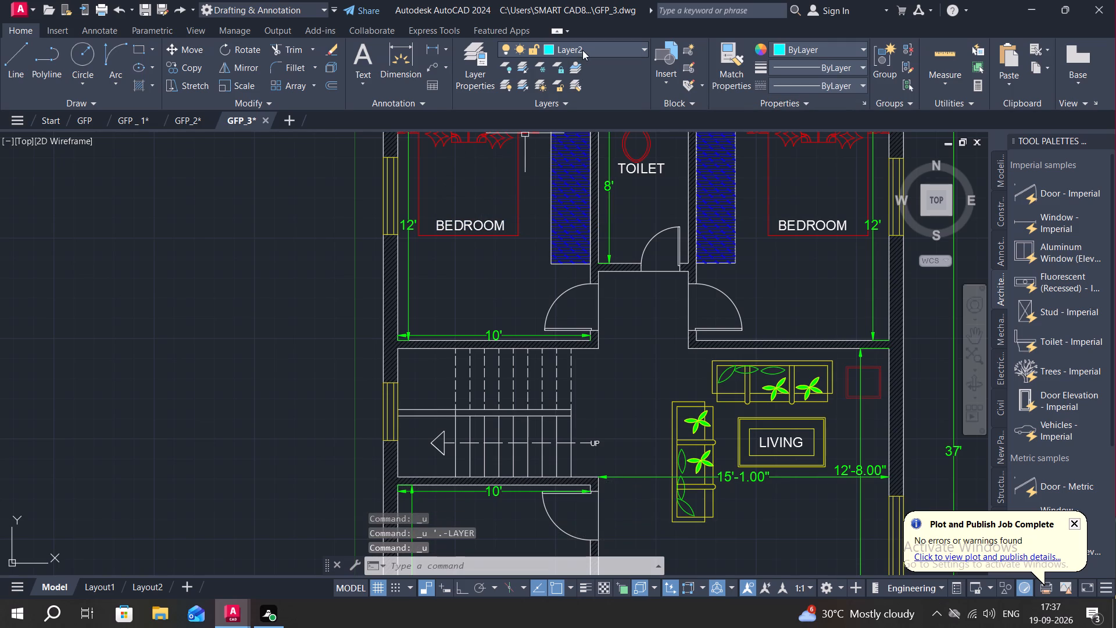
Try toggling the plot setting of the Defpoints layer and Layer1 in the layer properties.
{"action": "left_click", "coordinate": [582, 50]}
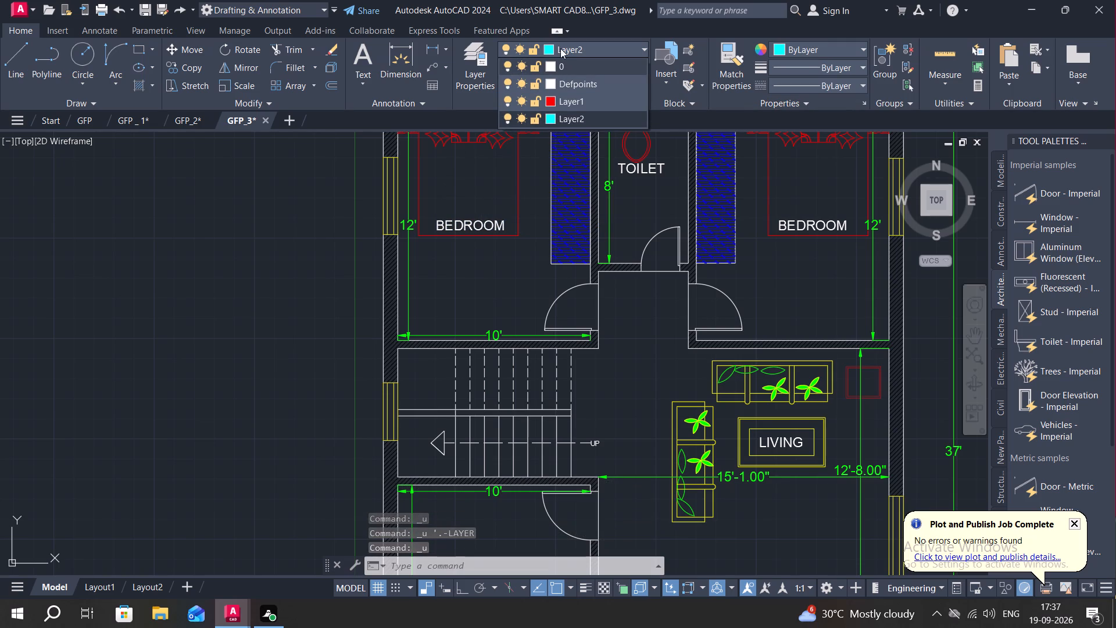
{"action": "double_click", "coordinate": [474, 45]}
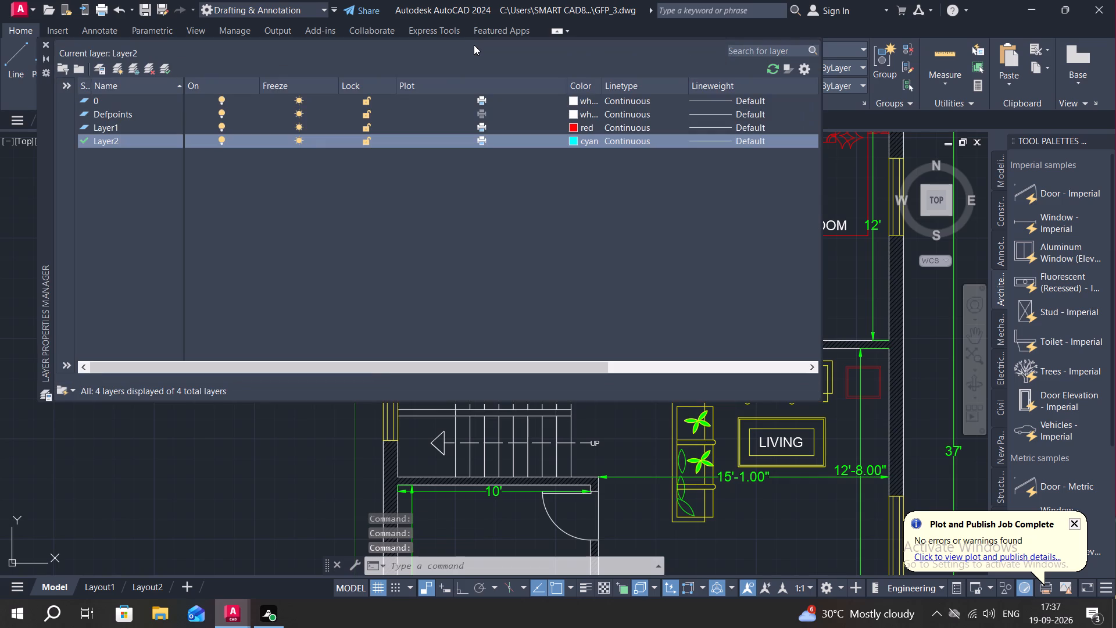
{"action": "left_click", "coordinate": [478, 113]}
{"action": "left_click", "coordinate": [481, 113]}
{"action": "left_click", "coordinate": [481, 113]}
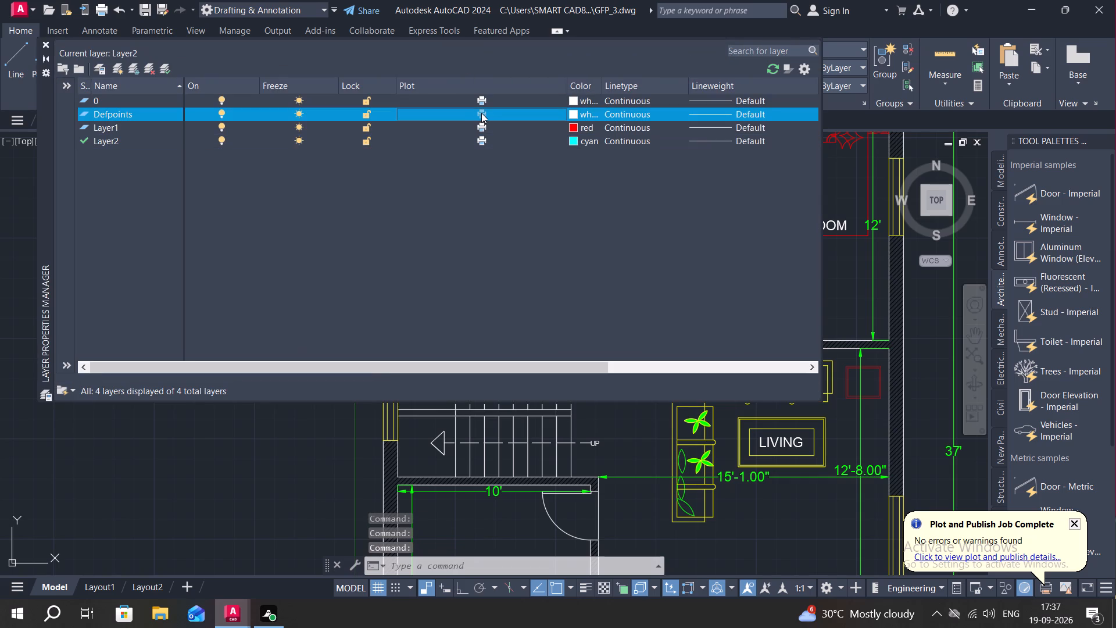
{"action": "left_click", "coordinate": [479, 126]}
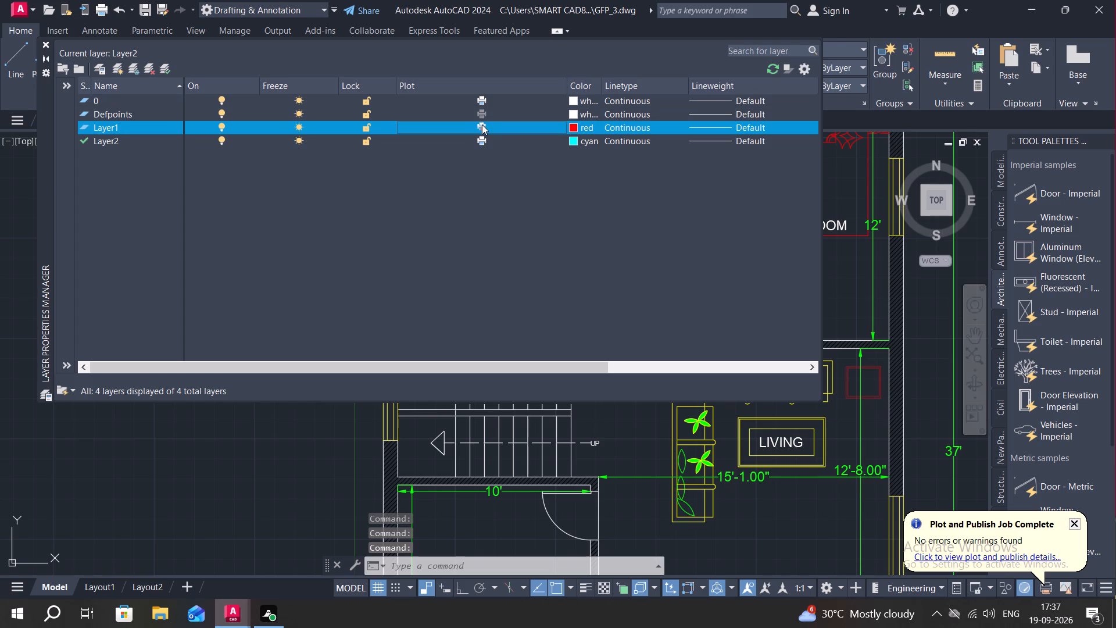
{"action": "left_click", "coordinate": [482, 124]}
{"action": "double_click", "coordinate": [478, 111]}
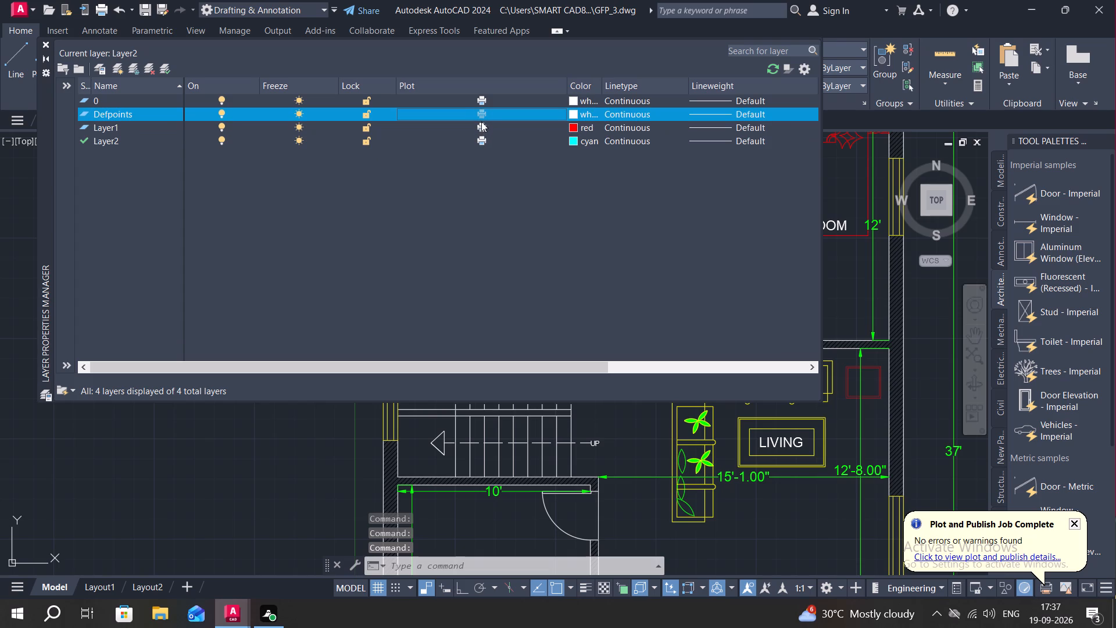
Keep Layer2 as the current layer, reapply cyan as its colour, and close the layer properties.
{"action": "left_click", "coordinate": [84, 126]}
{"action": "double_click", "coordinate": [97, 139]}
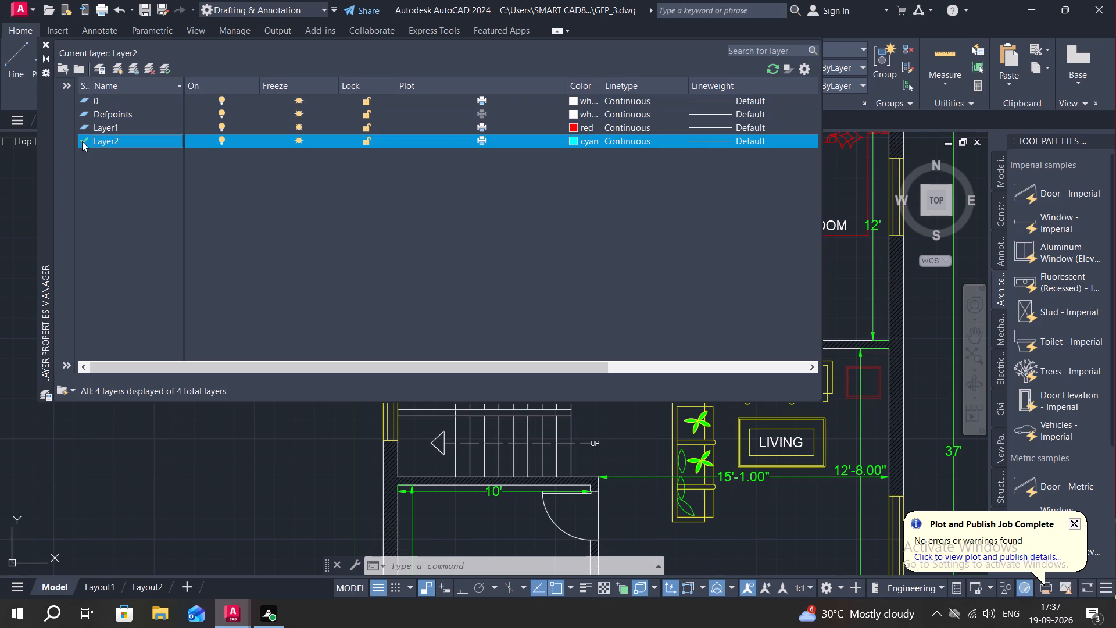
{"action": "left_click", "coordinate": [82, 141]}
{"action": "left_click", "coordinate": [113, 137]}
{"action": "left_click", "coordinate": [114, 137]}
{"action": "left_click", "coordinate": [572, 137]}
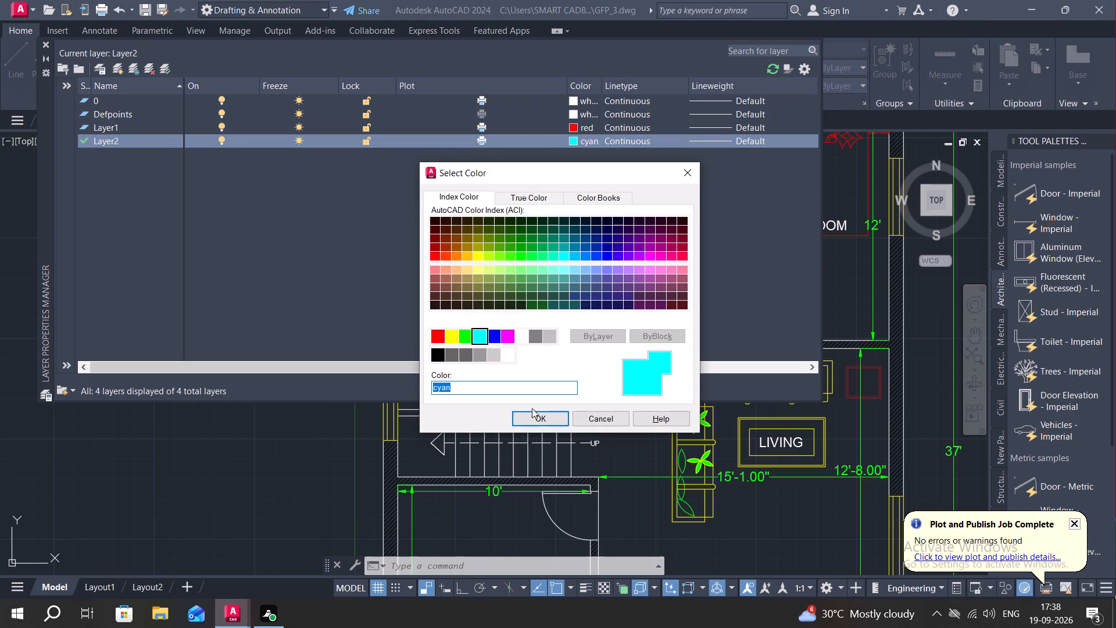
{"action": "left_click", "coordinate": [538, 416]}
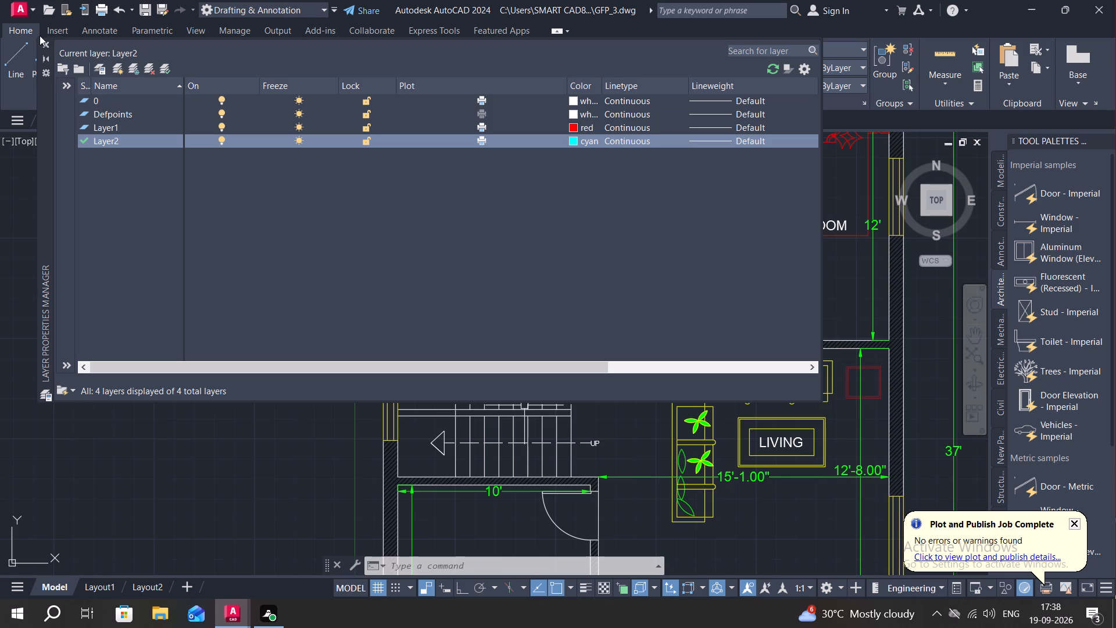
{"action": "left_click", "coordinate": [46, 44]}
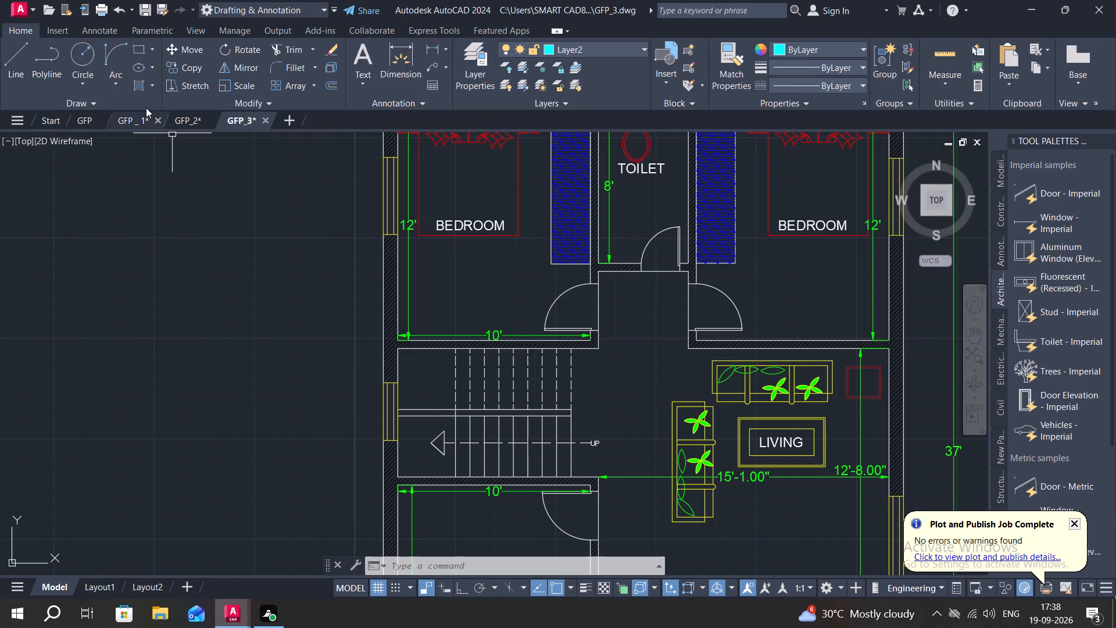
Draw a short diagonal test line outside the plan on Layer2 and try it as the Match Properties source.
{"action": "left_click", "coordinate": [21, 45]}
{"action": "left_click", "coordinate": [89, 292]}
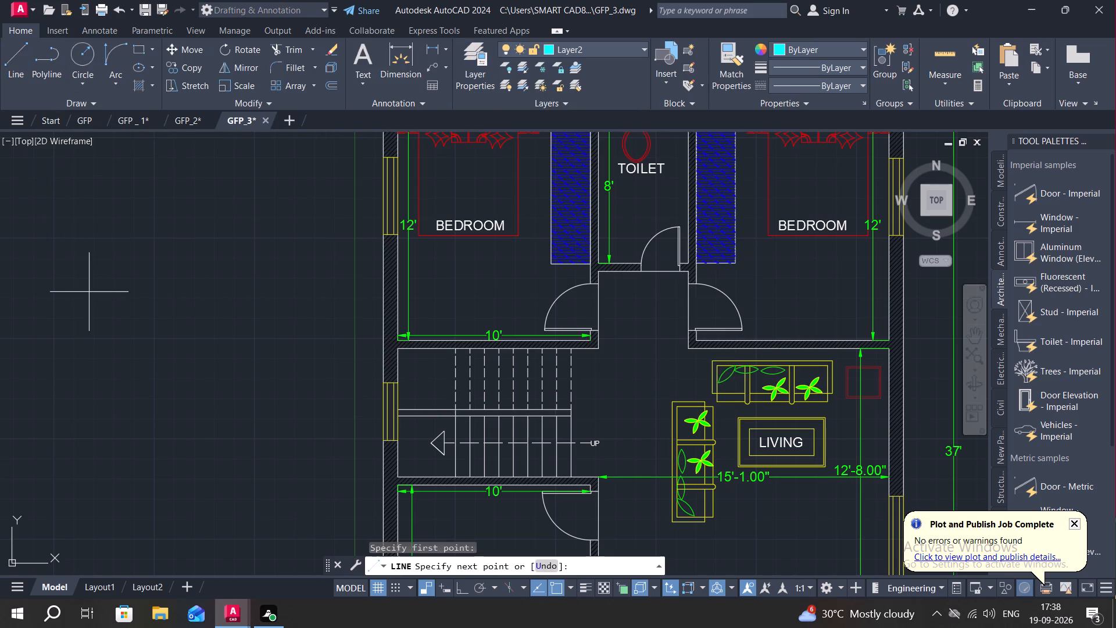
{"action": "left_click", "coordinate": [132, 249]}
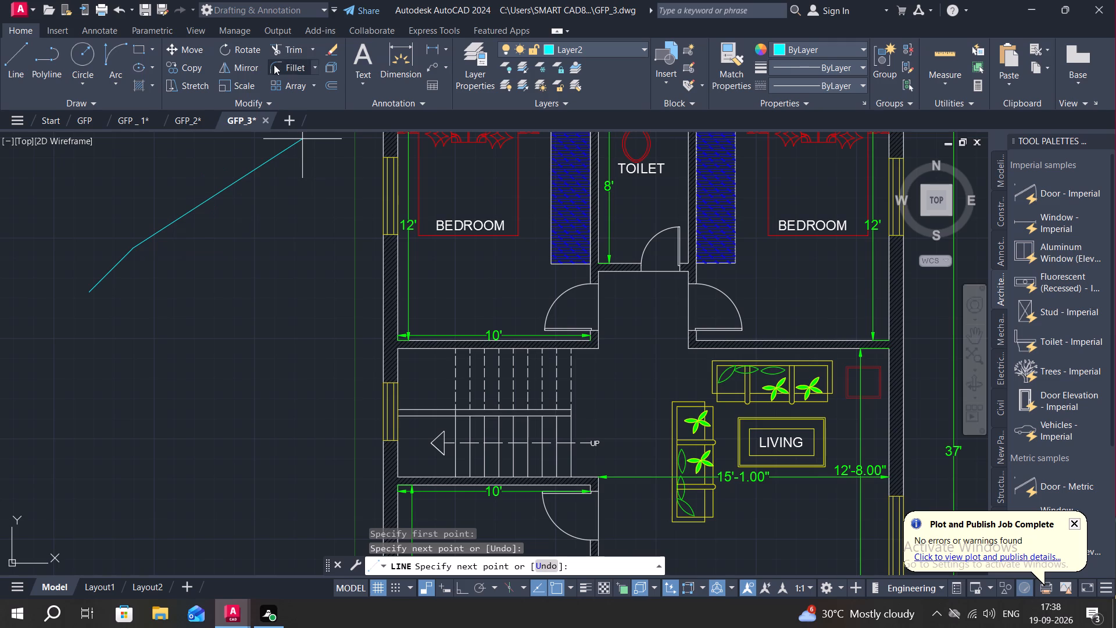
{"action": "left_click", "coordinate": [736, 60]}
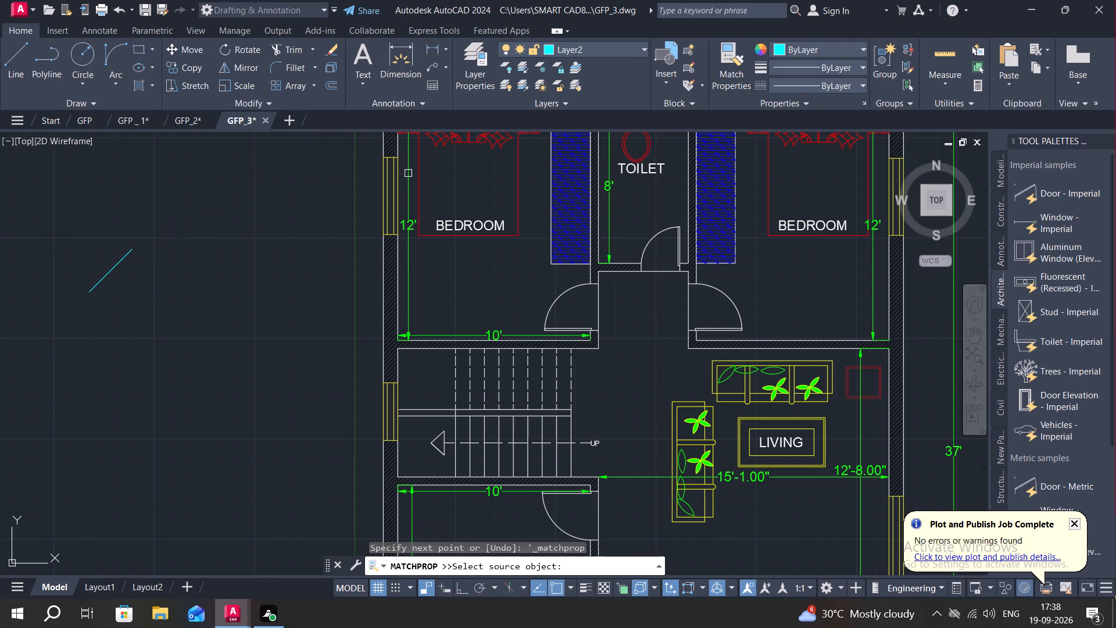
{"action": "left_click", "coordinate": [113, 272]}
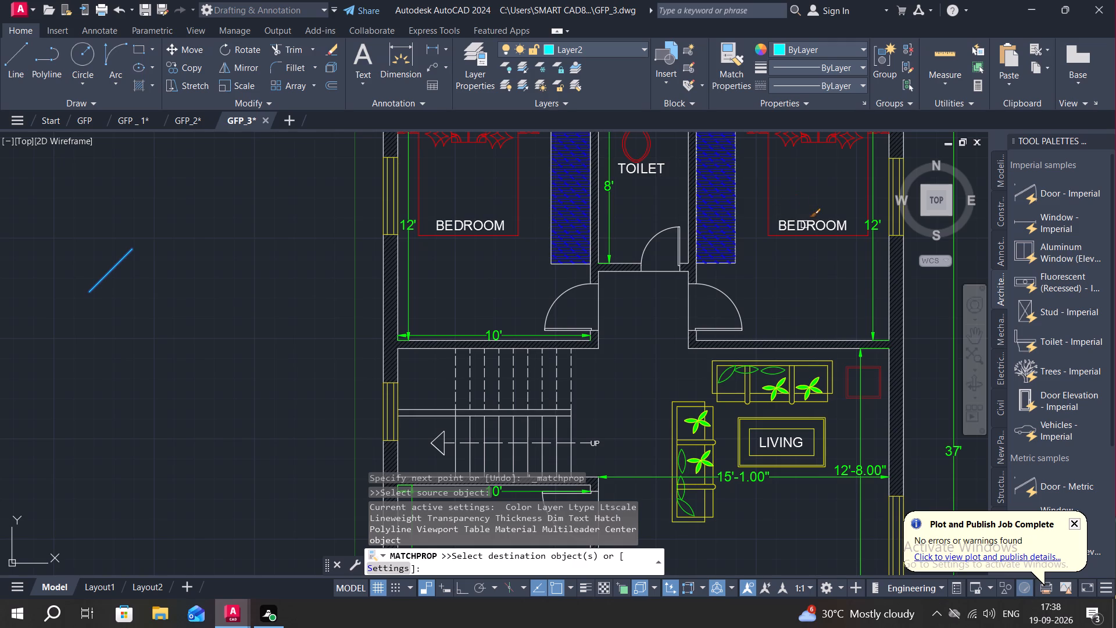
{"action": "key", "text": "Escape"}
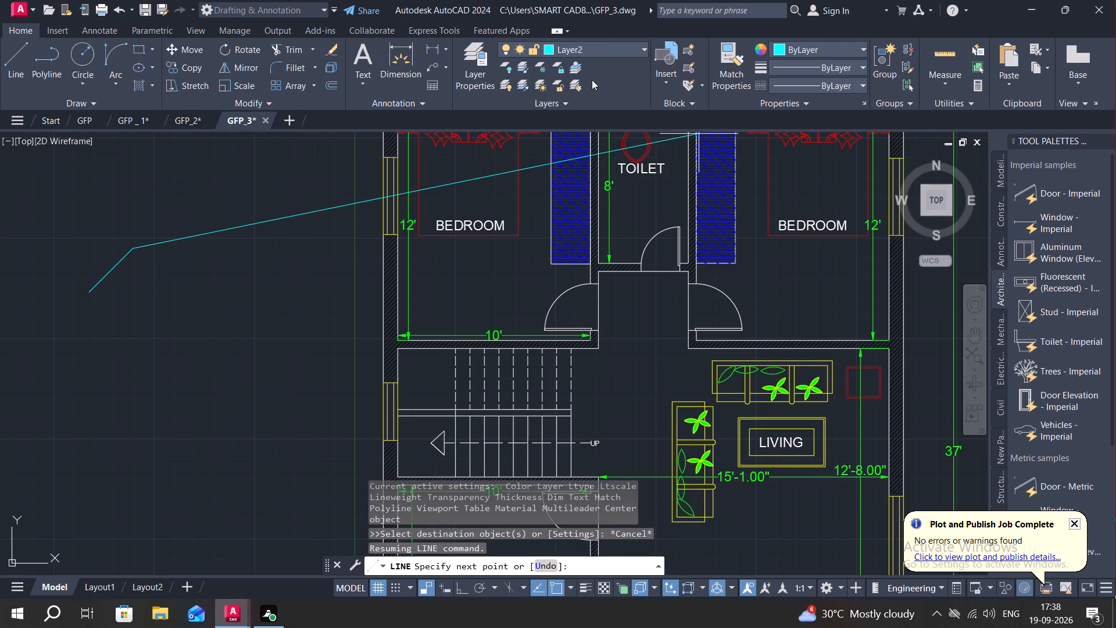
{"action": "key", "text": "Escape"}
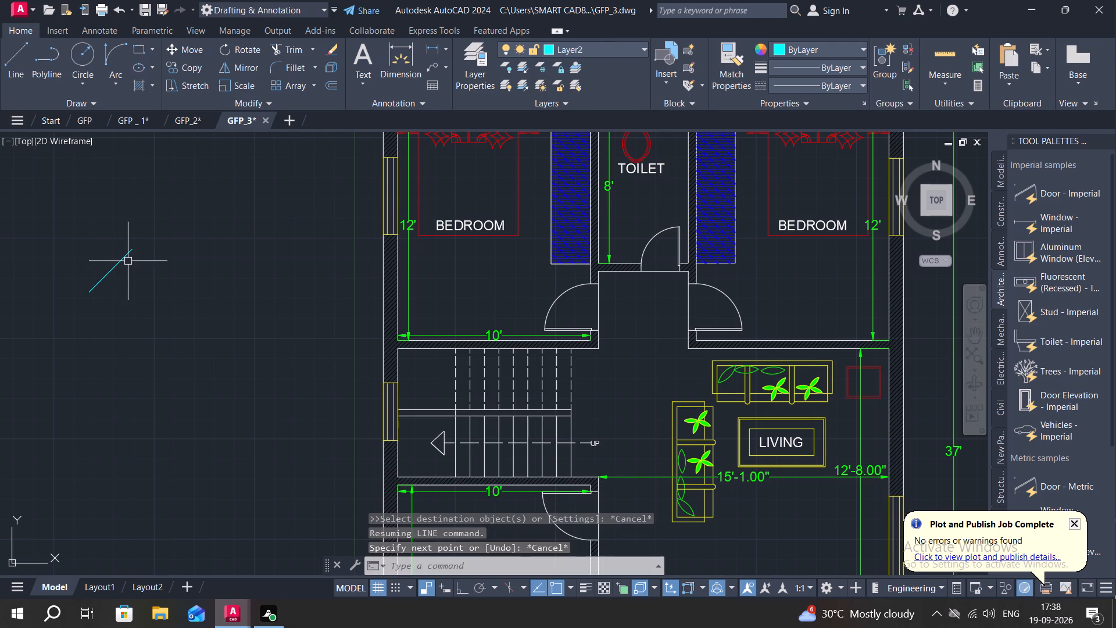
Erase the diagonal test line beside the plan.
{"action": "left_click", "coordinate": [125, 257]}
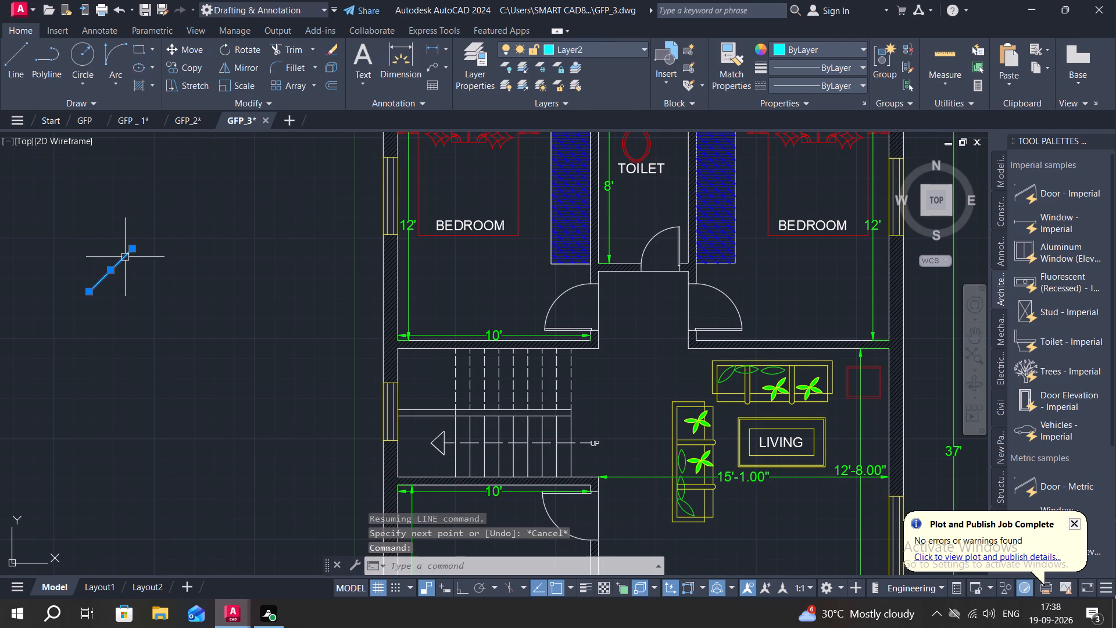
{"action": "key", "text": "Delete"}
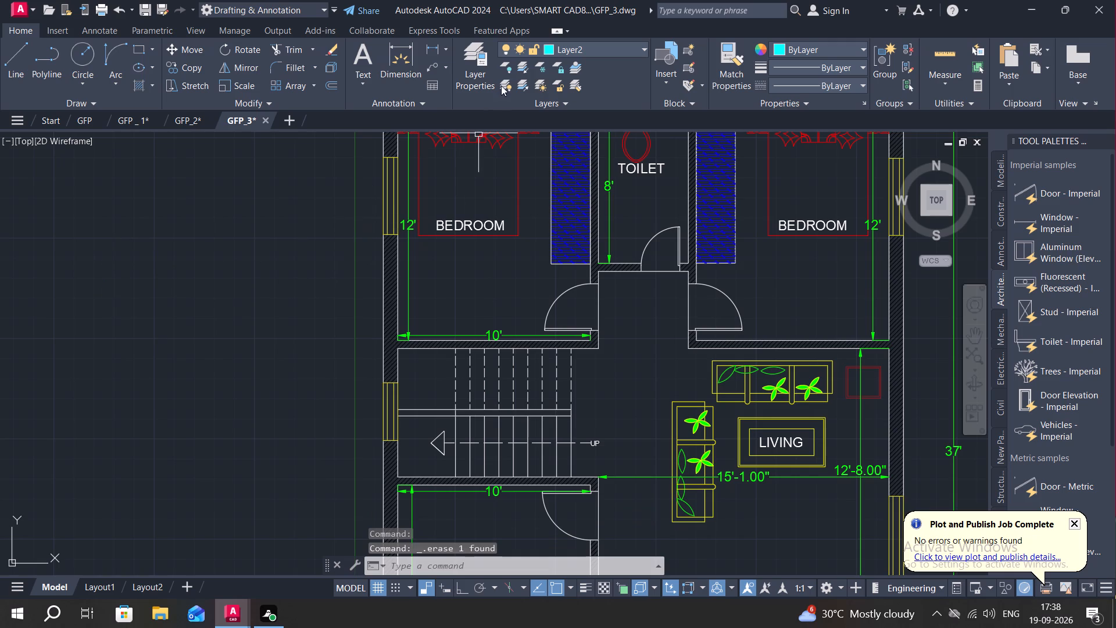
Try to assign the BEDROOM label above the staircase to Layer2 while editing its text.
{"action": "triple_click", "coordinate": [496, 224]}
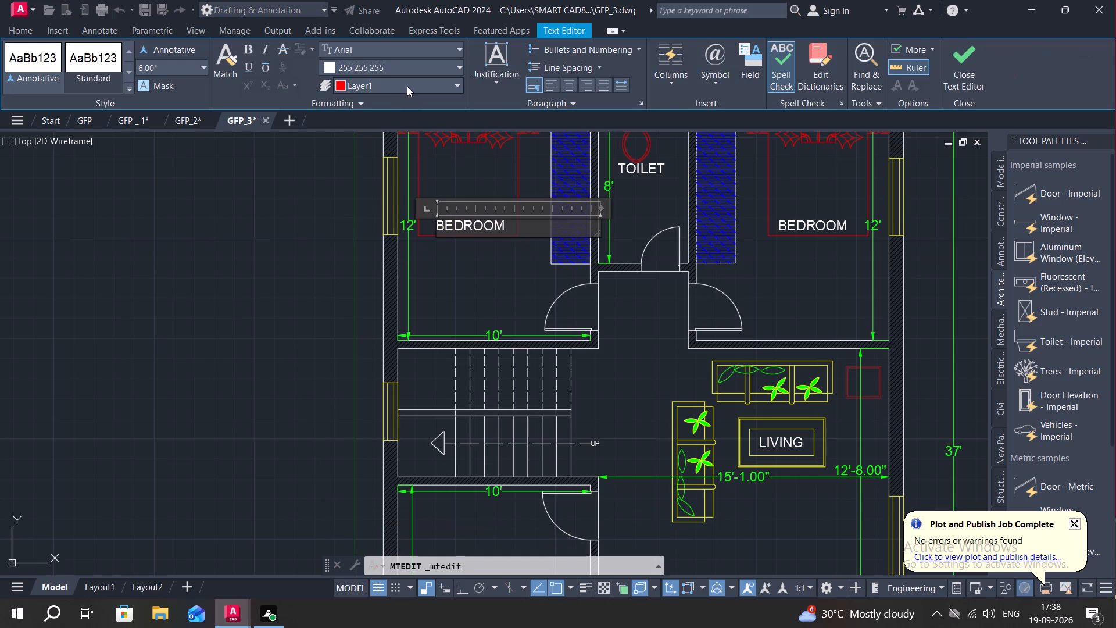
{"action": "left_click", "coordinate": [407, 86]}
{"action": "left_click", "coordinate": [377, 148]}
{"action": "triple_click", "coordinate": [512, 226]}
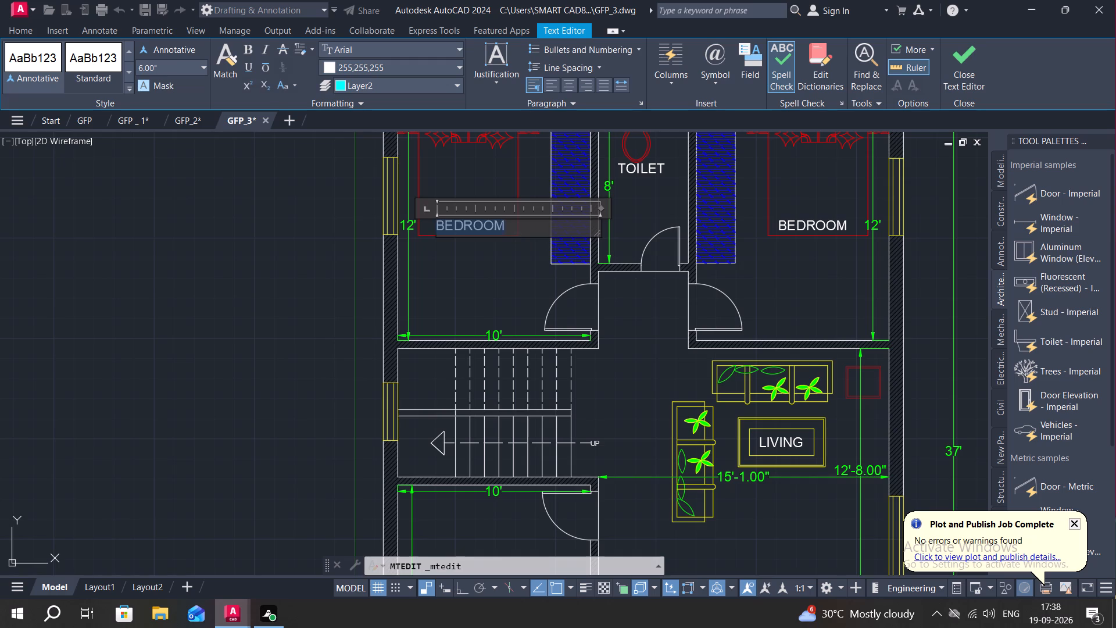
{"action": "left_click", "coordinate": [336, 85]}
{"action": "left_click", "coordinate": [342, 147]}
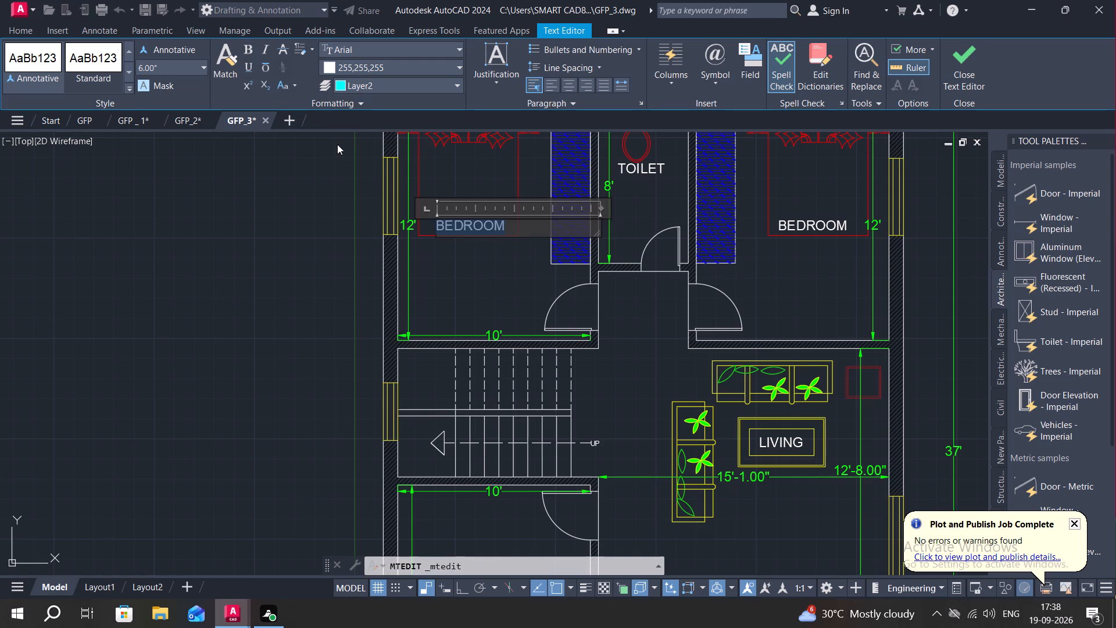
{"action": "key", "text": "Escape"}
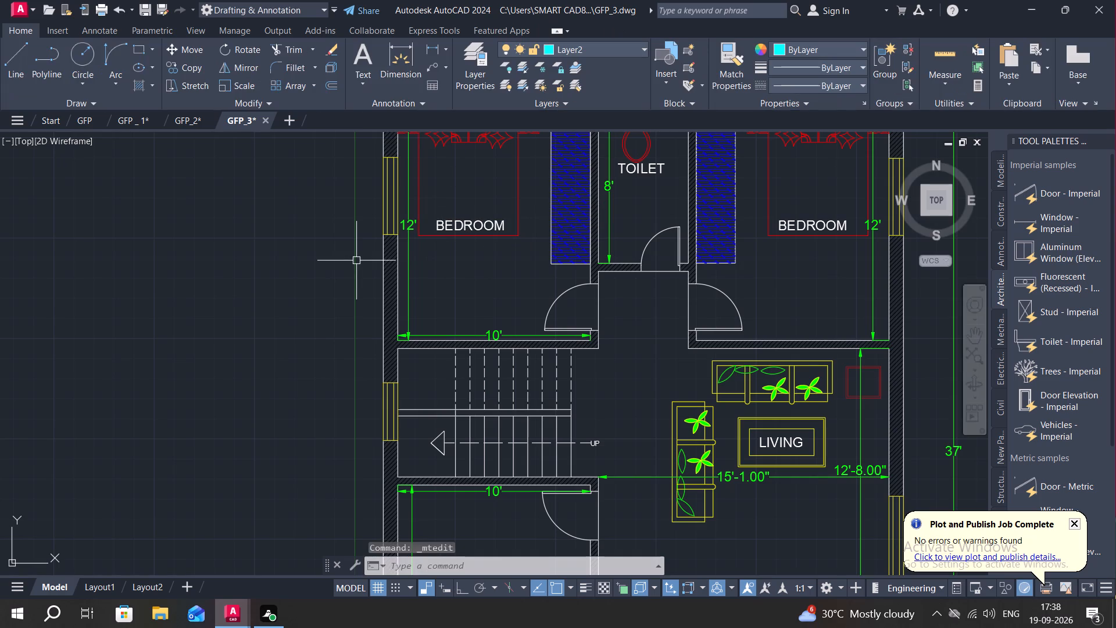
Preview a plot of the current display with the DWG To PDF.pc3 plotter, then close the preview and plot setup.
{"action": "key", "text": "ctrl+p"}
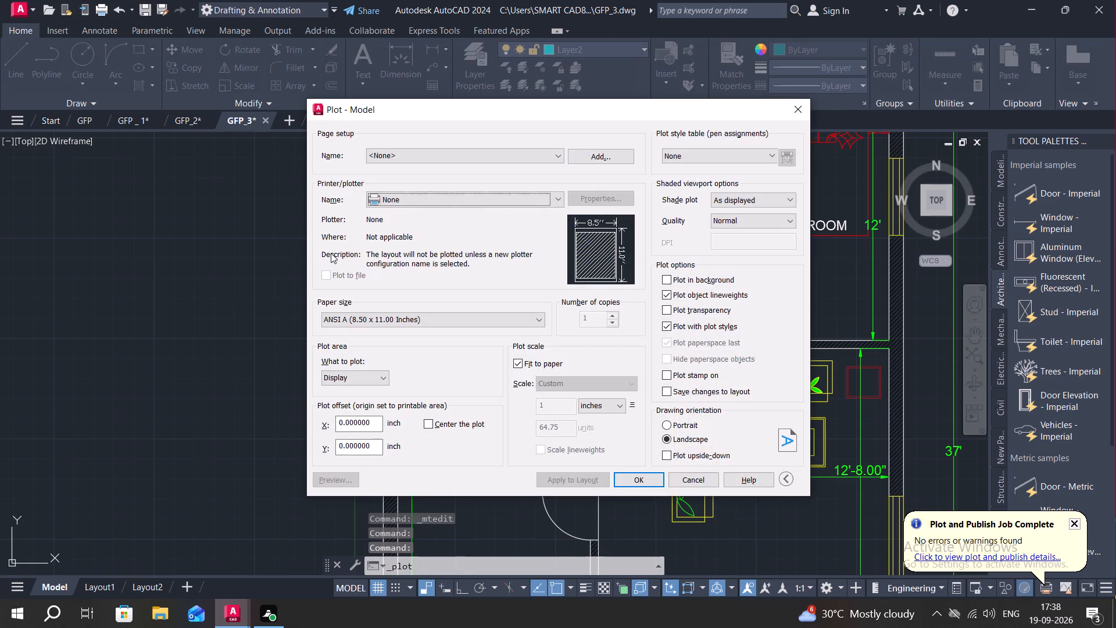
{"action": "left_click", "coordinate": [435, 201]}
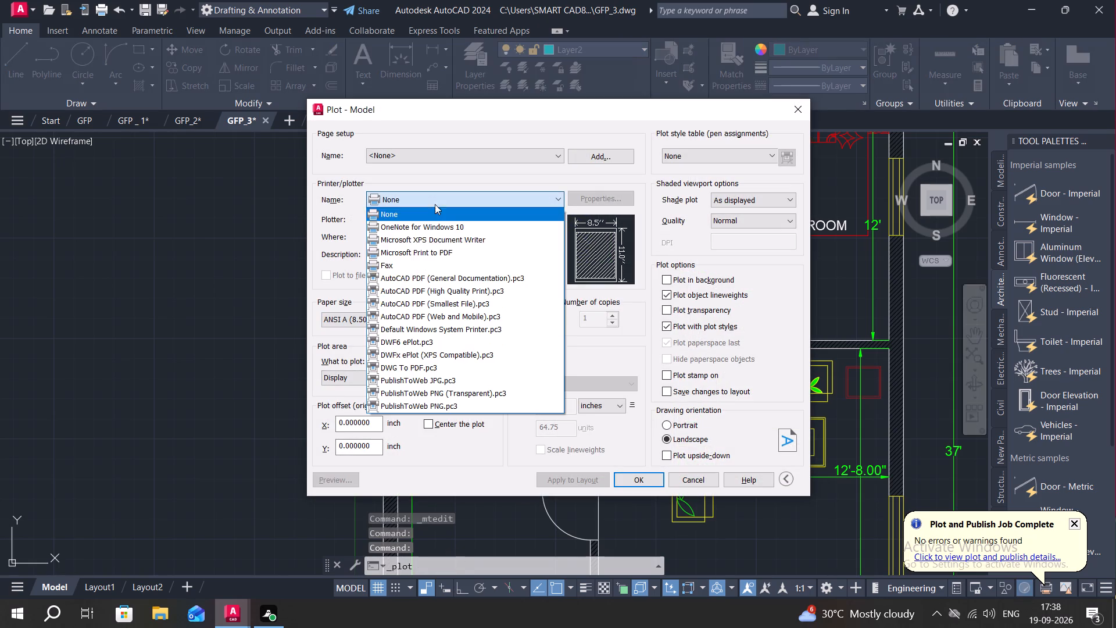
{"action": "left_click", "coordinate": [405, 368]}
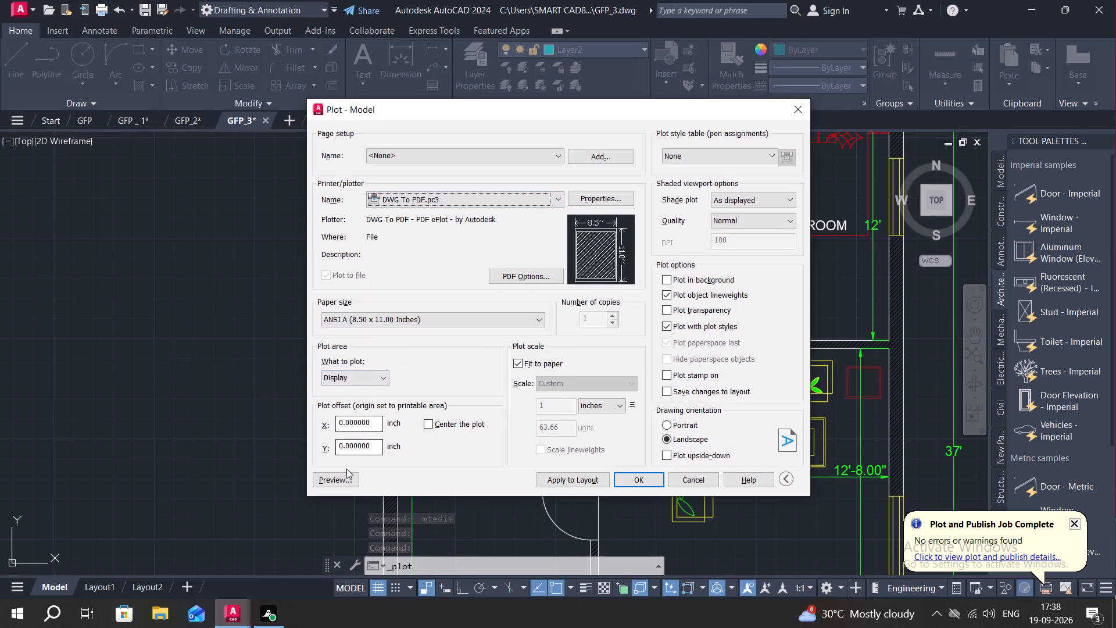
{"action": "left_click", "coordinate": [341, 480]}
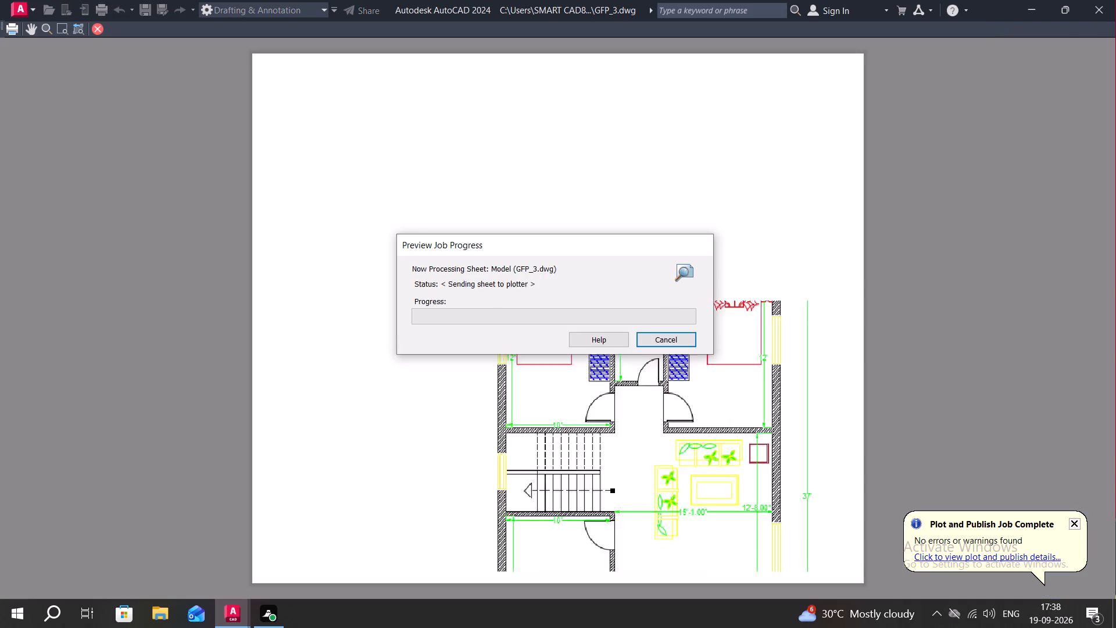
{"action": "scroll", "coordinate": [574, 408], "scroll_direction": "down", "scroll_amount": 2}
{"action": "scroll", "coordinate": [606, 390], "scroll_direction": "up", "scroll_amount": 1}
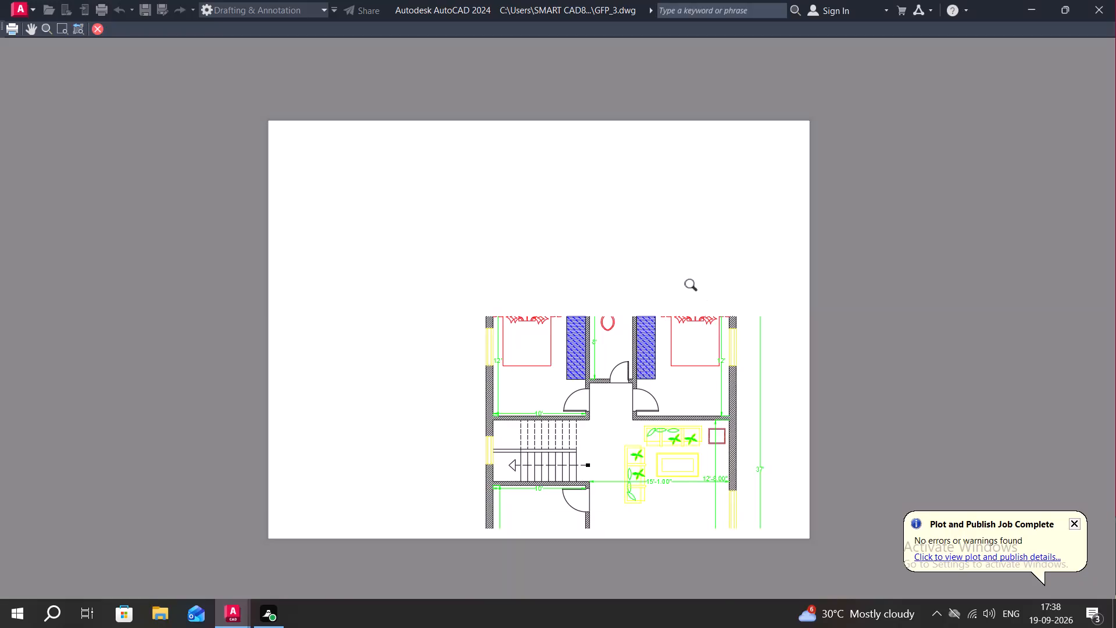
{"action": "key", "text": "Escape"}
{"action": "scroll", "coordinate": [651, 268], "scroll_direction": "down", "scroll_amount": 1}
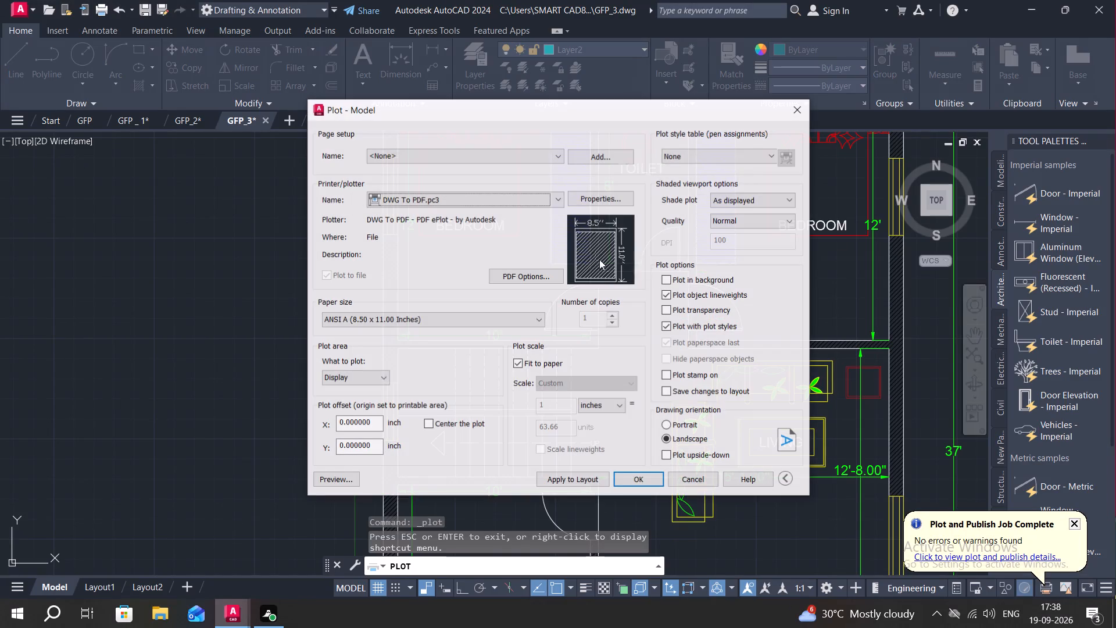
{"action": "left_click", "coordinate": [798, 108]}
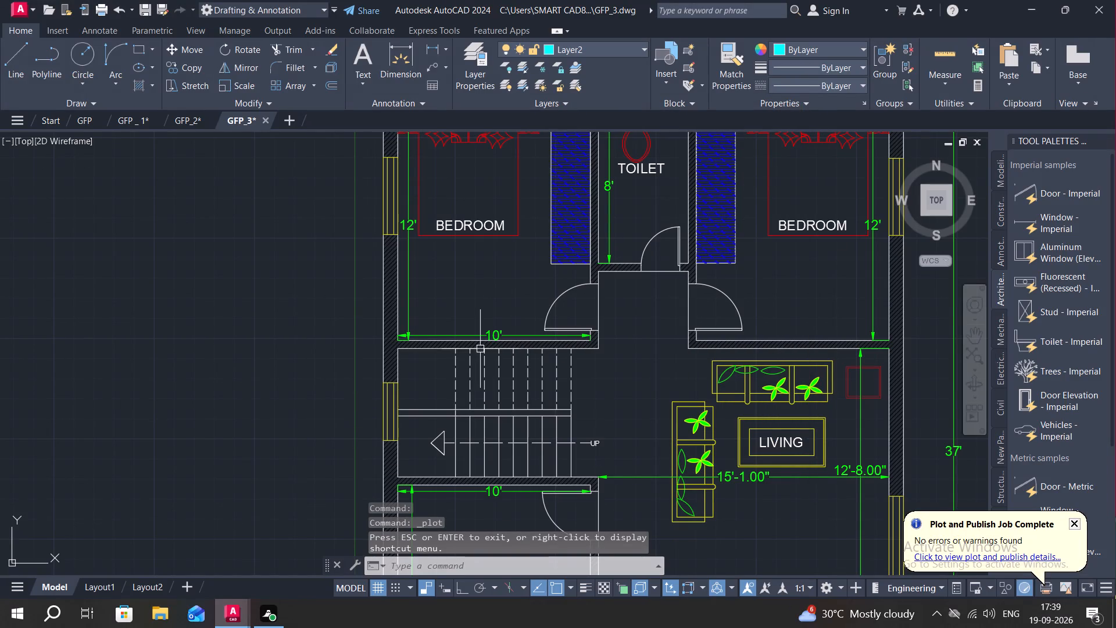
Plot a window around the whole dimensioned floor plan to GFP_3-Model.pdf in Documents with the DWG To PDF.pc3 plotter.
{"action": "scroll", "coordinate": [476, 343], "scroll_direction": "down", "scroll_amount": 2}
{"action": "middle_click_drag", "start_coordinate": [473, 339], "coordinate": [478, 277]}
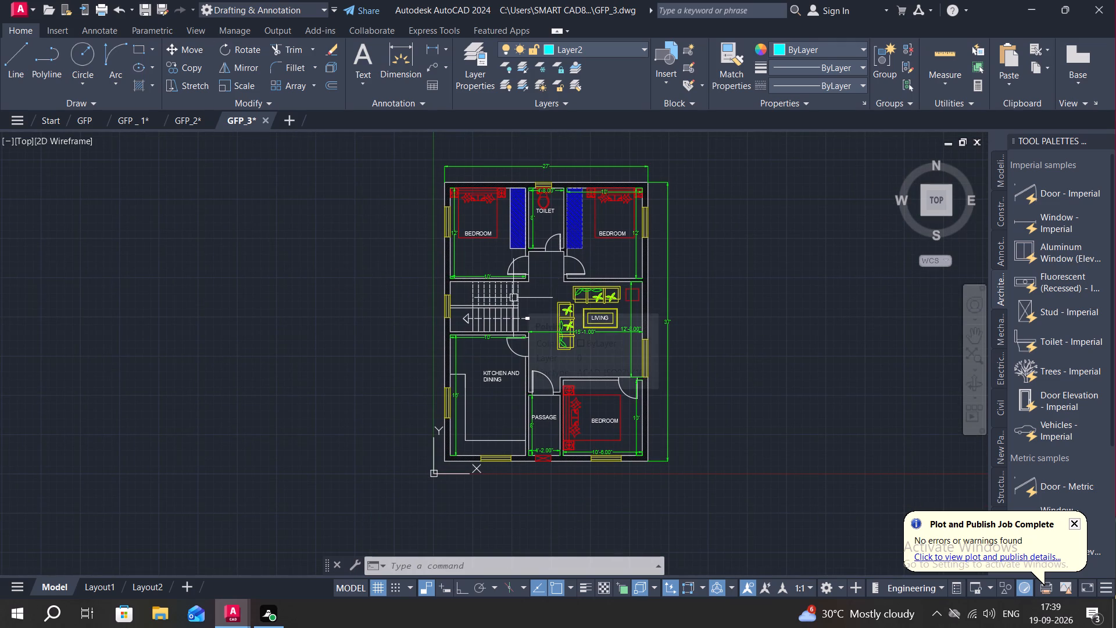
{"action": "key", "text": "p"}
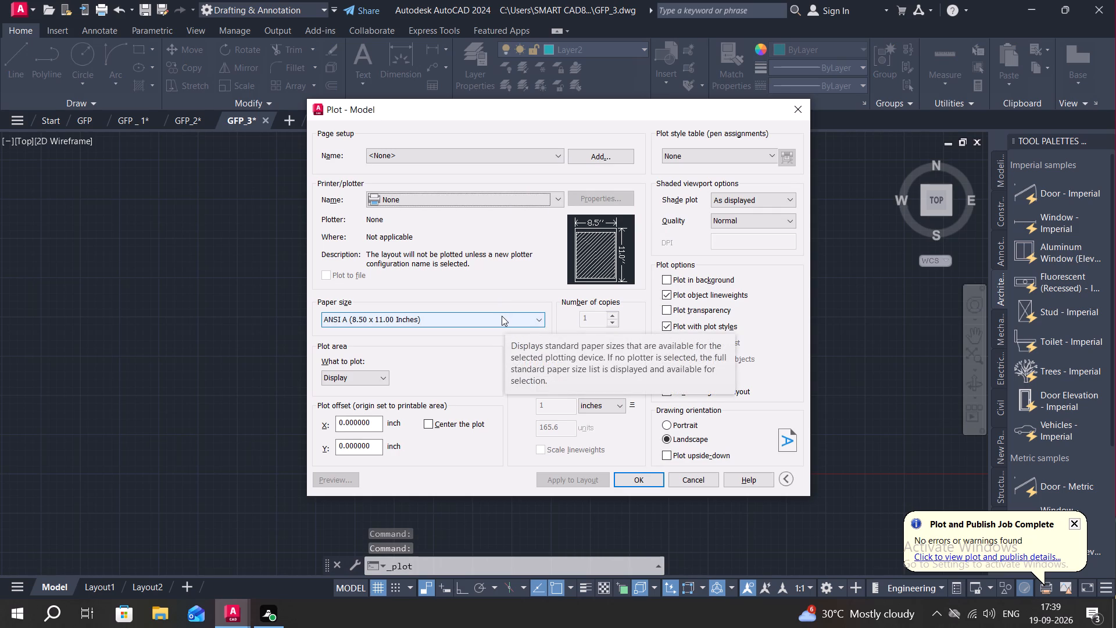
{"action": "left_click", "coordinate": [450, 198]}
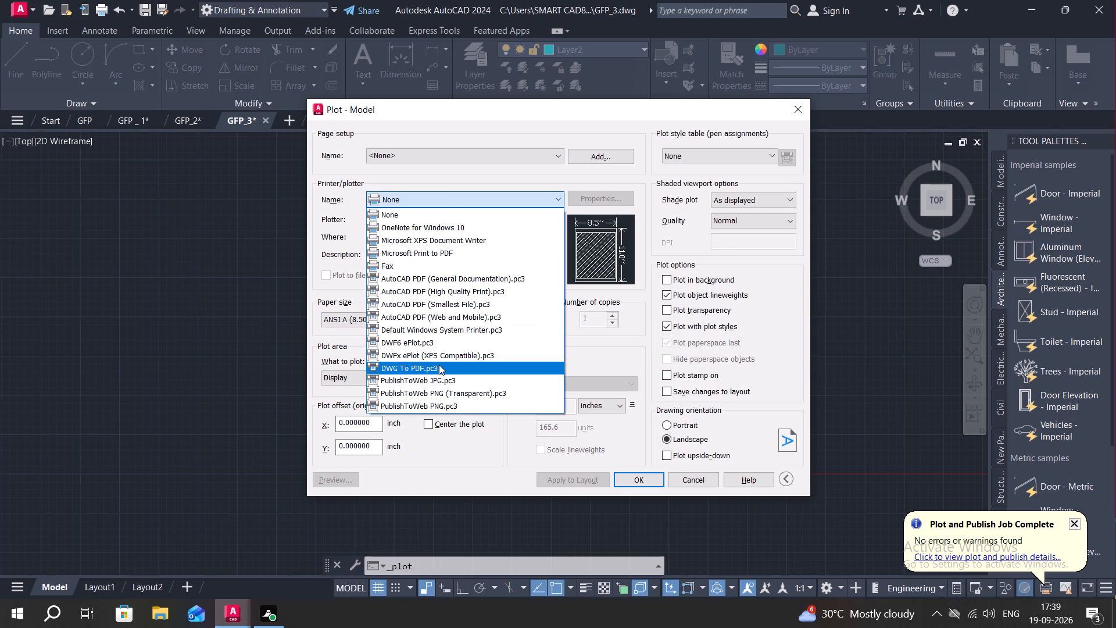
{"action": "left_click", "coordinate": [439, 365]}
{"action": "left_click", "coordinate": [345, 374]}
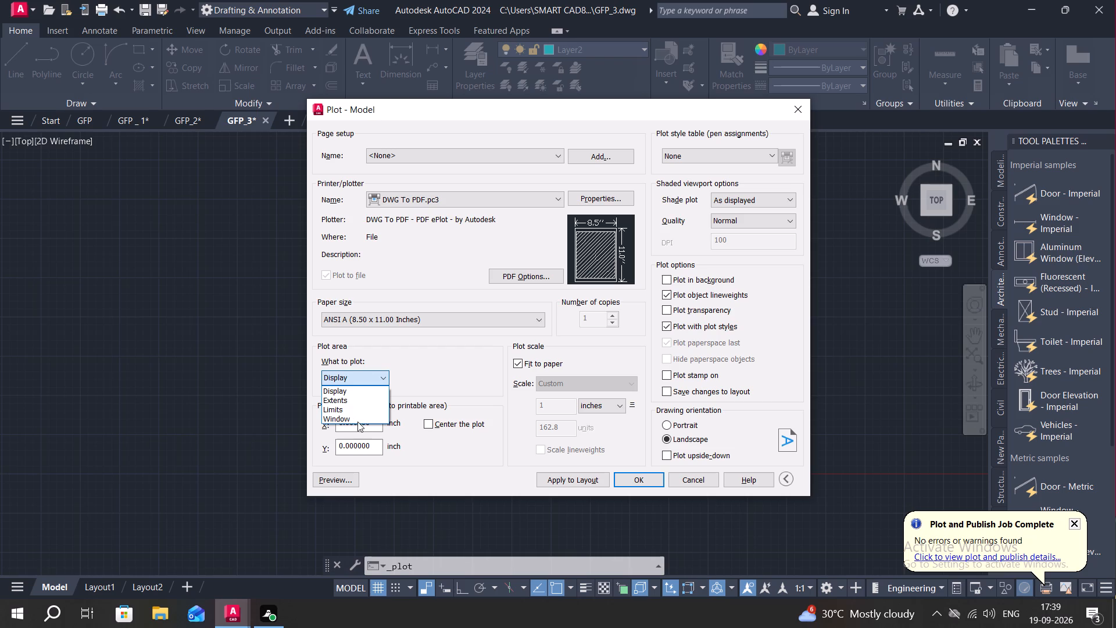
{"action": "left_click", "coordinate": [355, 420]}
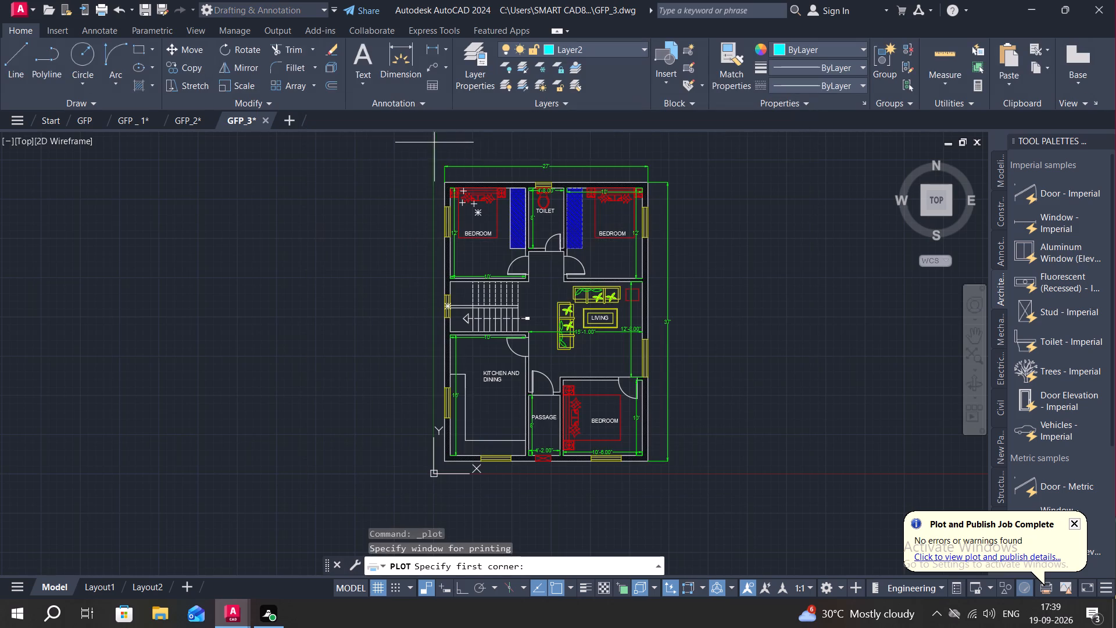
{"action": "left_click", "coordinate": [414, 149]}
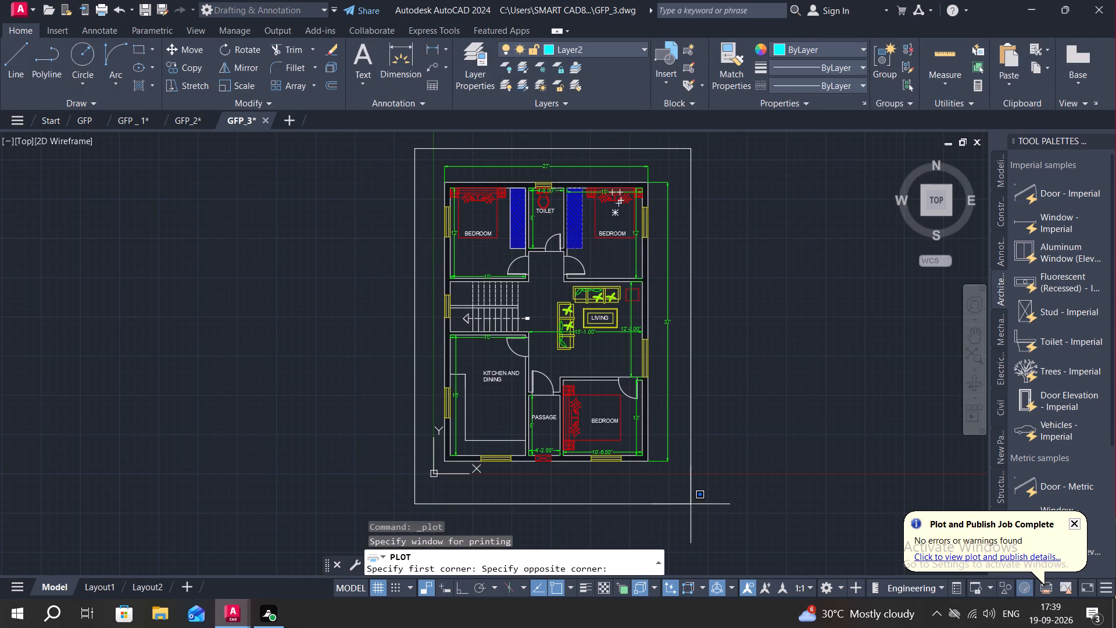
{"action": "left_click", "coordinate": [691, 504]}
{"action": "left_click", "coordinate": [648, 479]}
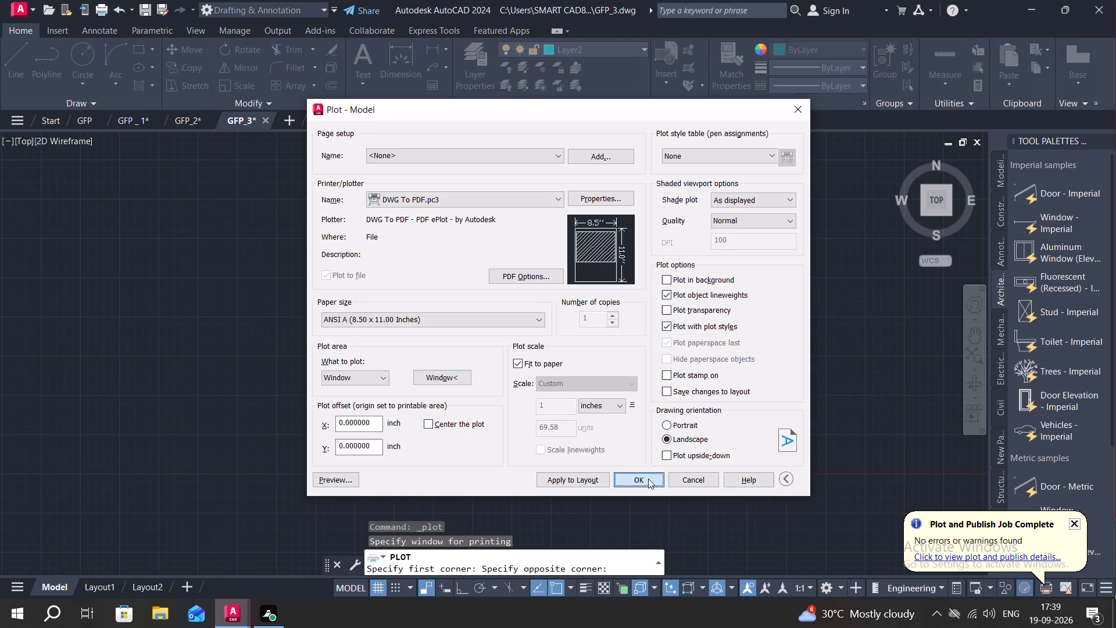
{"action": "left_click", "coordinate": [766, 438]}
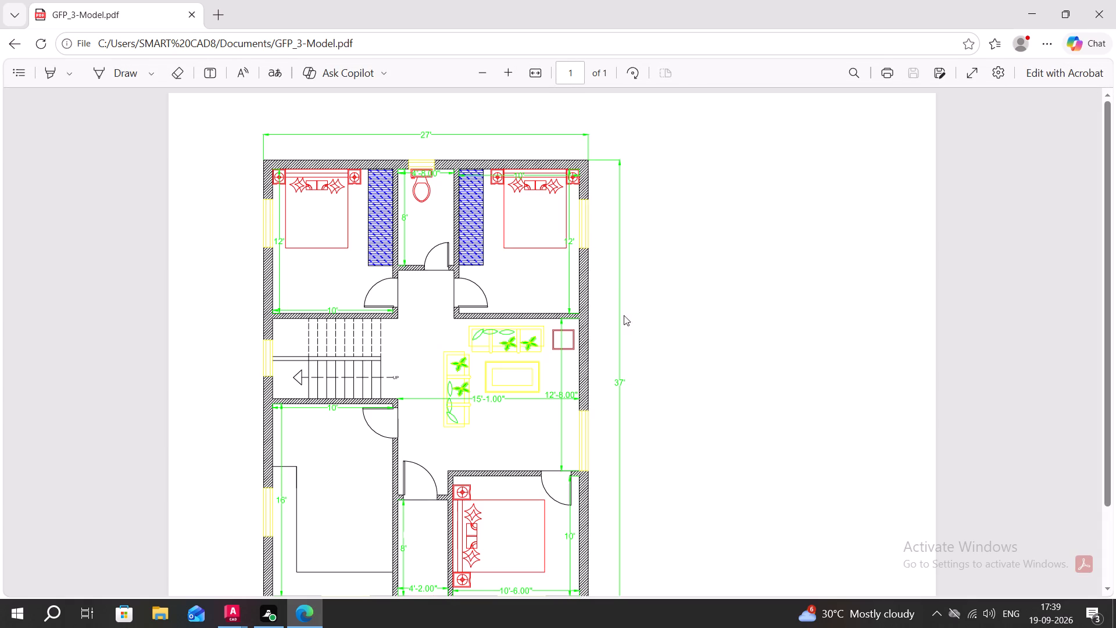
In Microsoft Edge, save a copy of the plotted GFP_3-Model PDF to the Desktop, look through it and close the browser.
{"action": "left_click", "coordinate": [942, 66]}
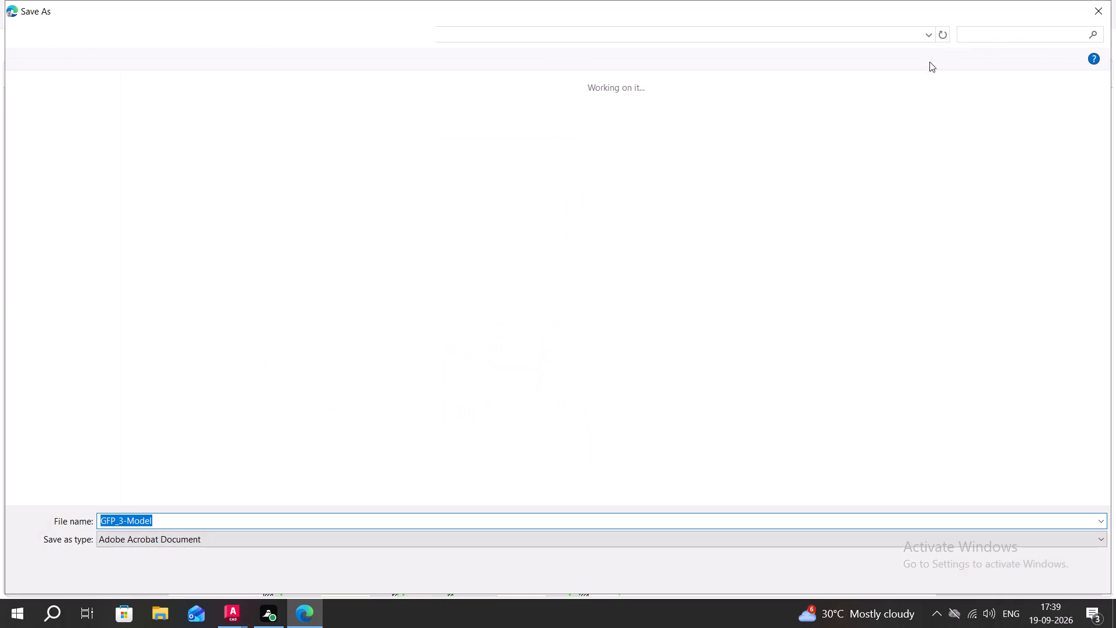
{"action": "left_click", "coordinate": [992, 573]}
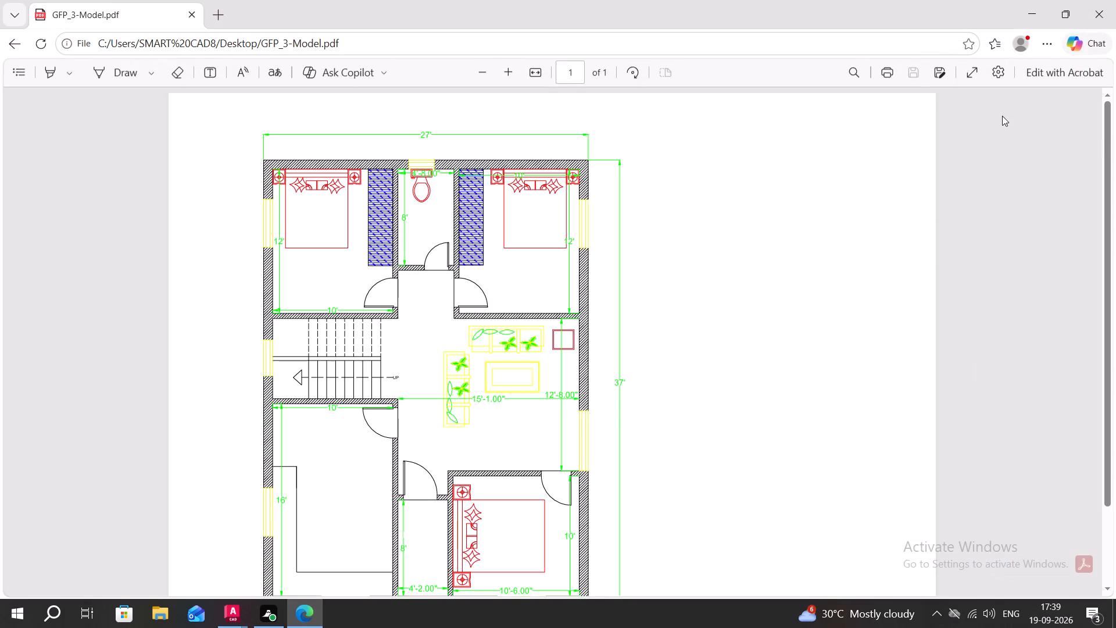
{"action": "scroll", "coordinate": [644, 245], "scroll_direction": "down", "scroll_amount": 3}
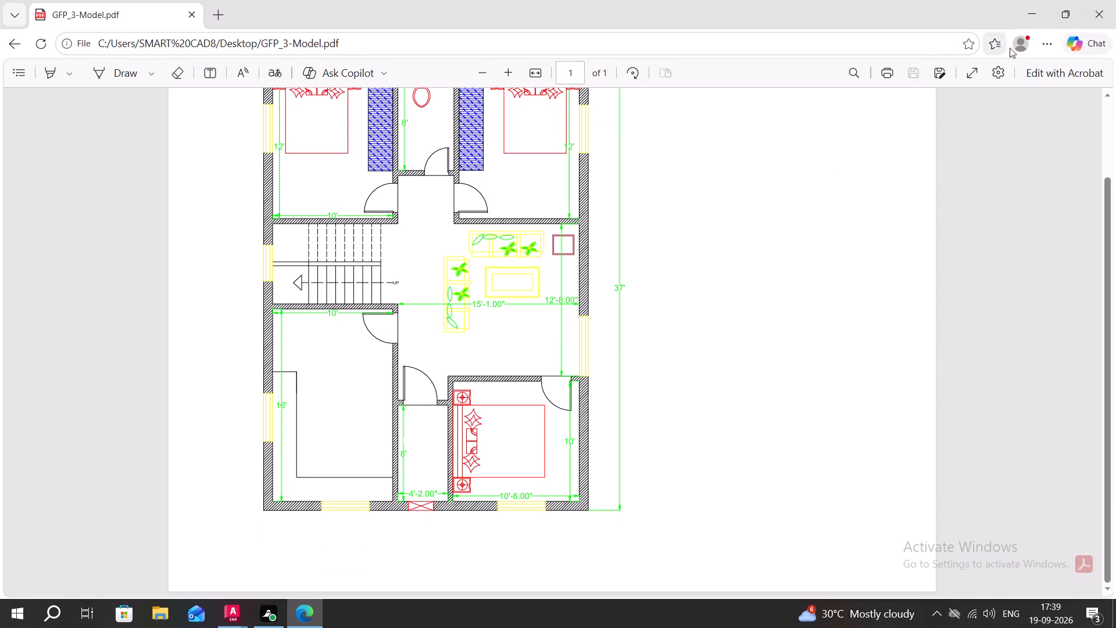
{"action": "left_click", "coordinate": [1100, 13]}
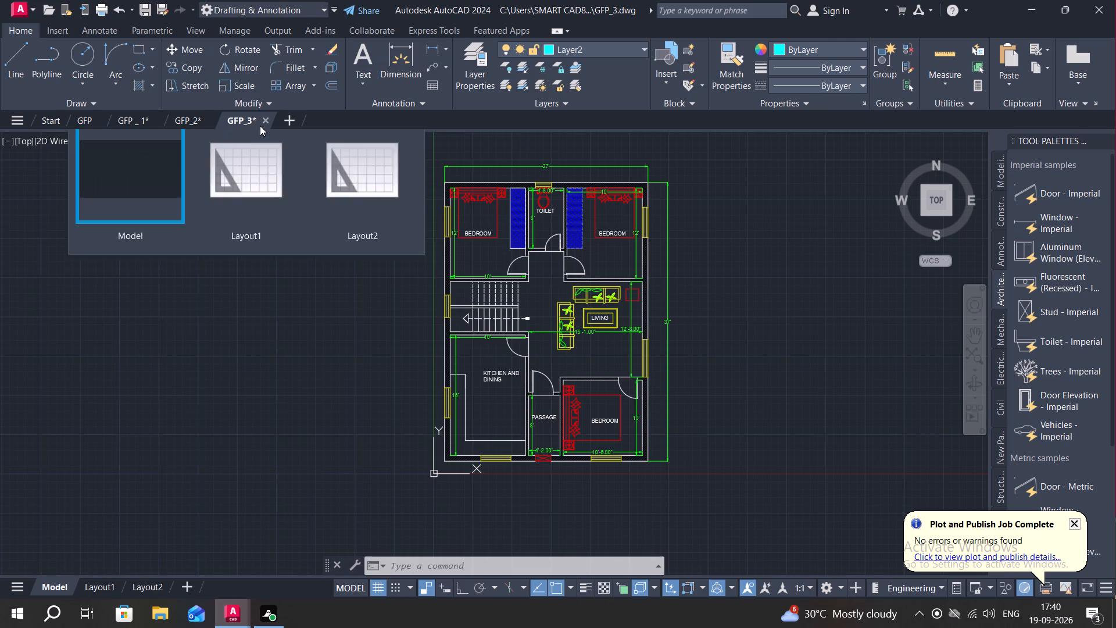
Create a new blank drawing.
{"action": "left_click", "coordinate": [287, 120]}
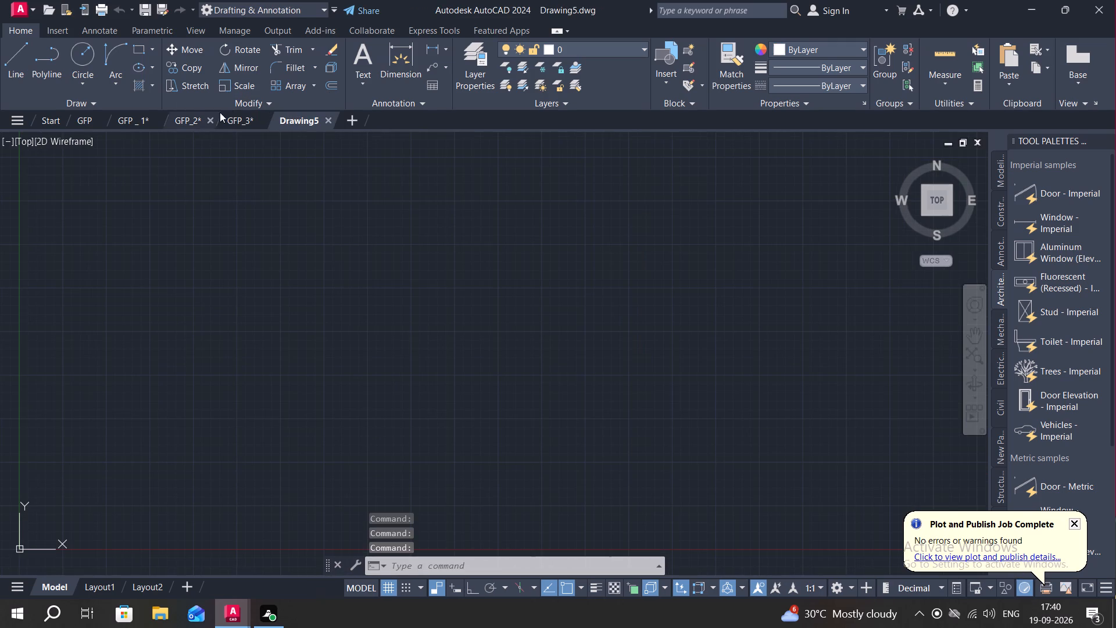
Return to the GFP_3 drawing and save it under the same name in Documents, replacing the existing file.
{"action": "left_click", "coordinate": [237, 117]}
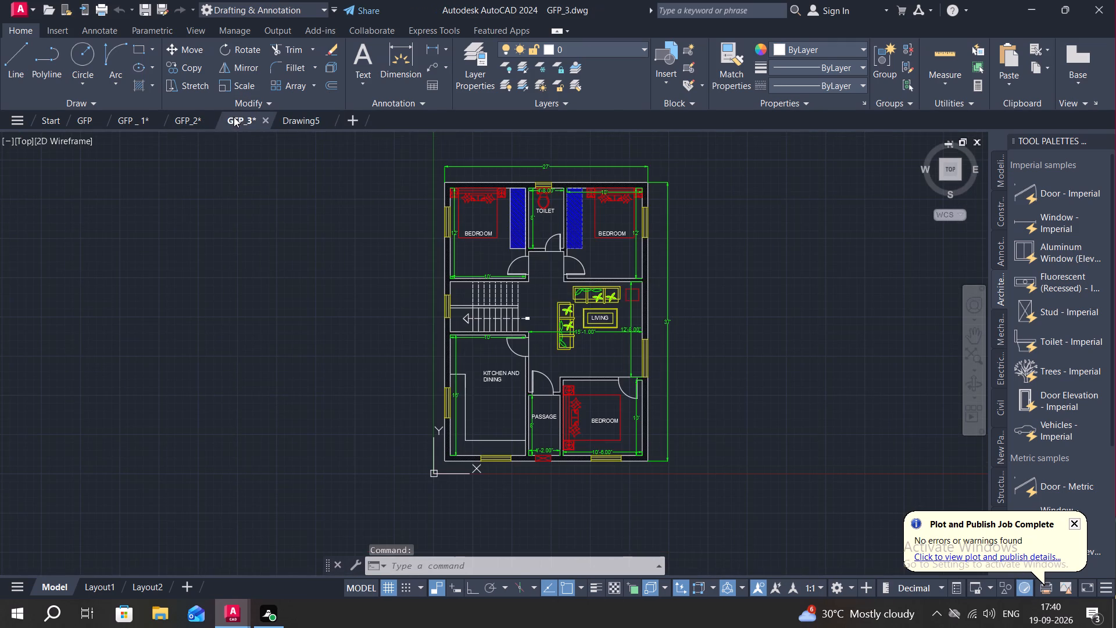
{"action": "left_click", "coordinate": [164, 8]}
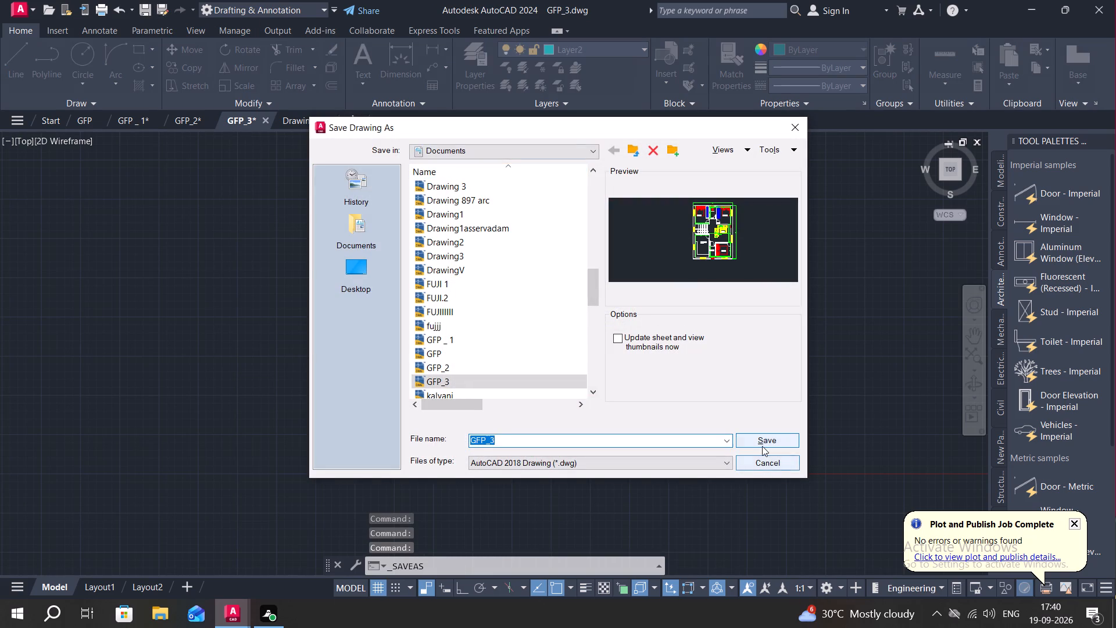
{"action": "left_click", "coordinate": [764, 439]}
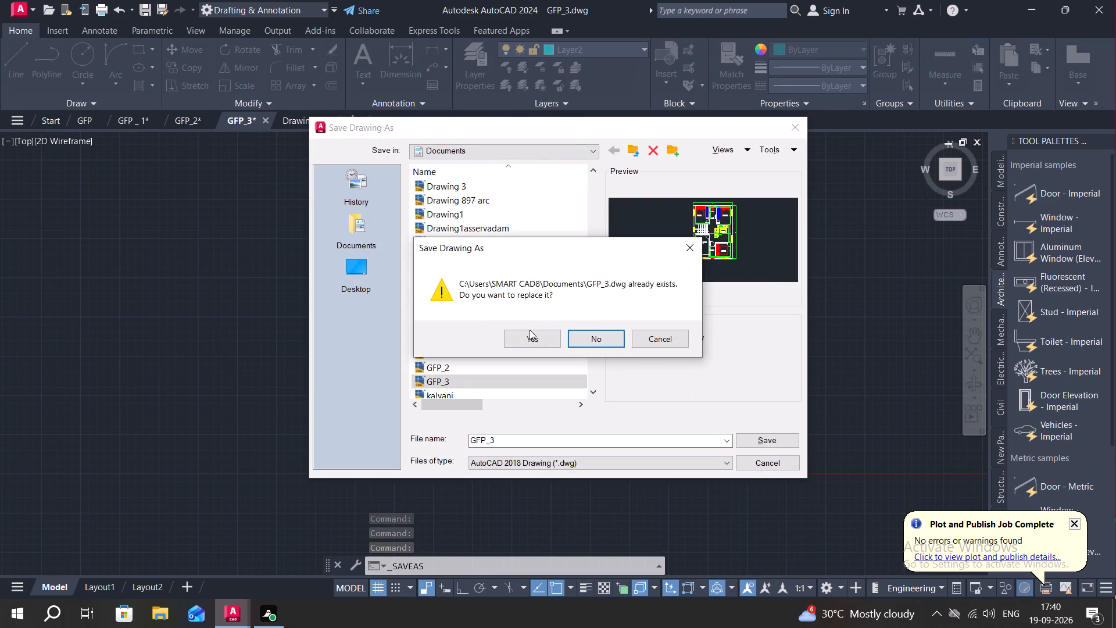
{"action": "left_click", "coordinate": [537, 337]}
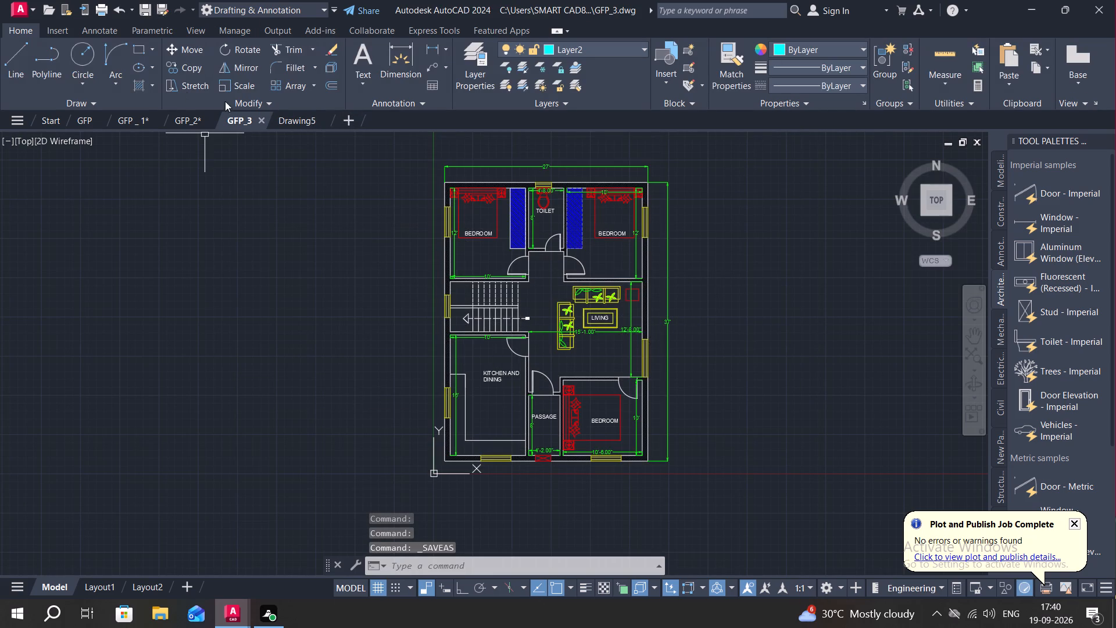
Save the new blank drawing in Documents as GFP_4.
{"action": "left_click", "coordinate": [278, 119]}
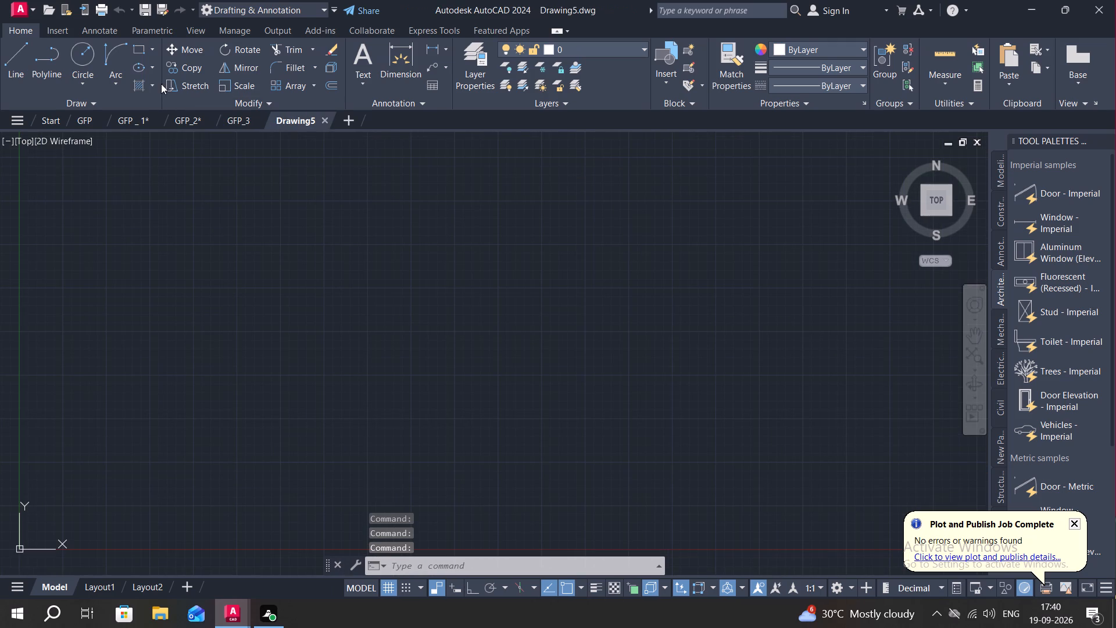
{"action": "left_click", "coordinate": [165, 5]}
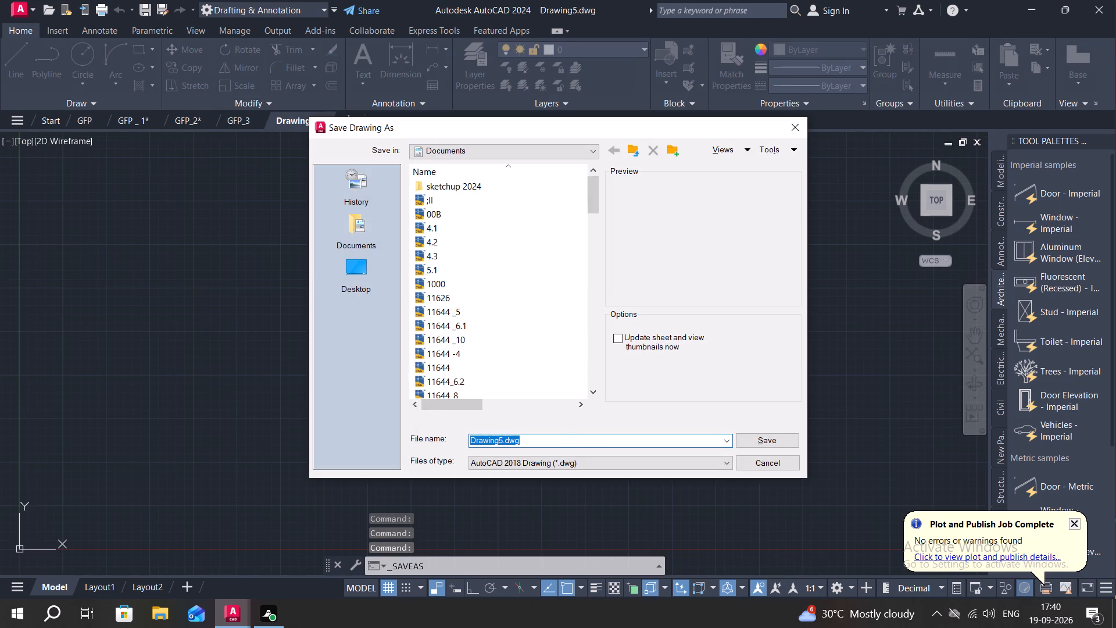
{"action": "left_click", "coordinate": [538, 437]}
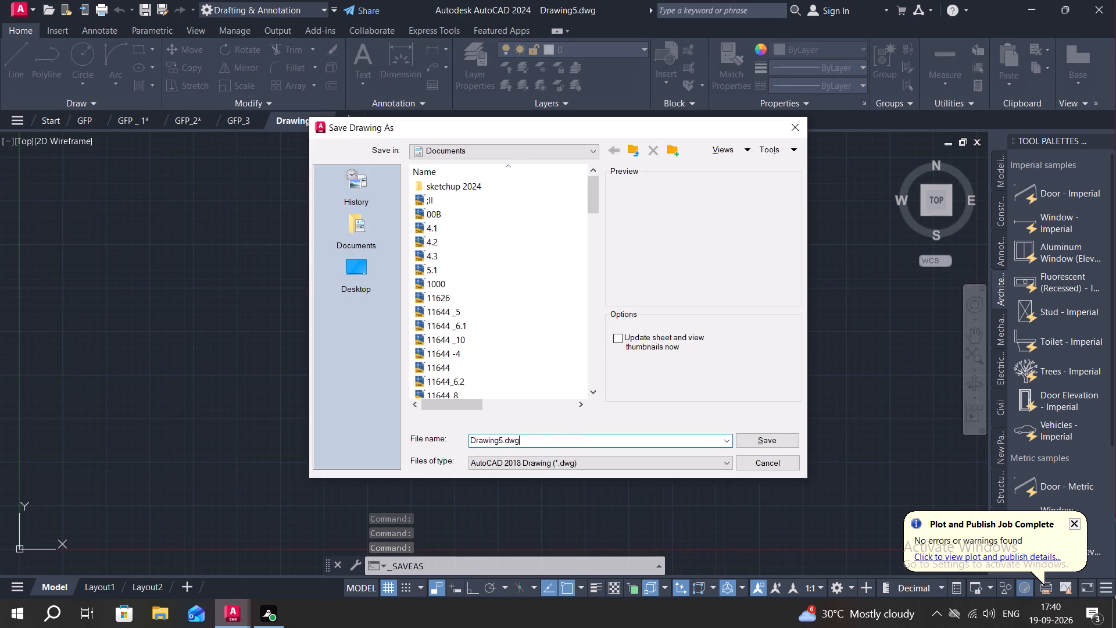
{"action": "key", "text": "BackSpace"}
{"action": "key", "text": "BackSpace"}
{"action": "key", "text": "BackSpace"}
{"action": "key", "text": "BackSpace"}
{"action": "key", "text": "BackSpace"}
{"action": "key", "text": "BackSpace"}
{"action": "key", "text": "BackSpace"}
{"action": "key", "text": "BackSpace"}
{"action": "key", "text": "BackSpace"}
{"action": "key", "text": "BackSpace"}
{"action": "key", "text": "BackSpace"}
{"action": "key", "text": "BackSpace"}
{"action": "key", "text": "BackSpace"}
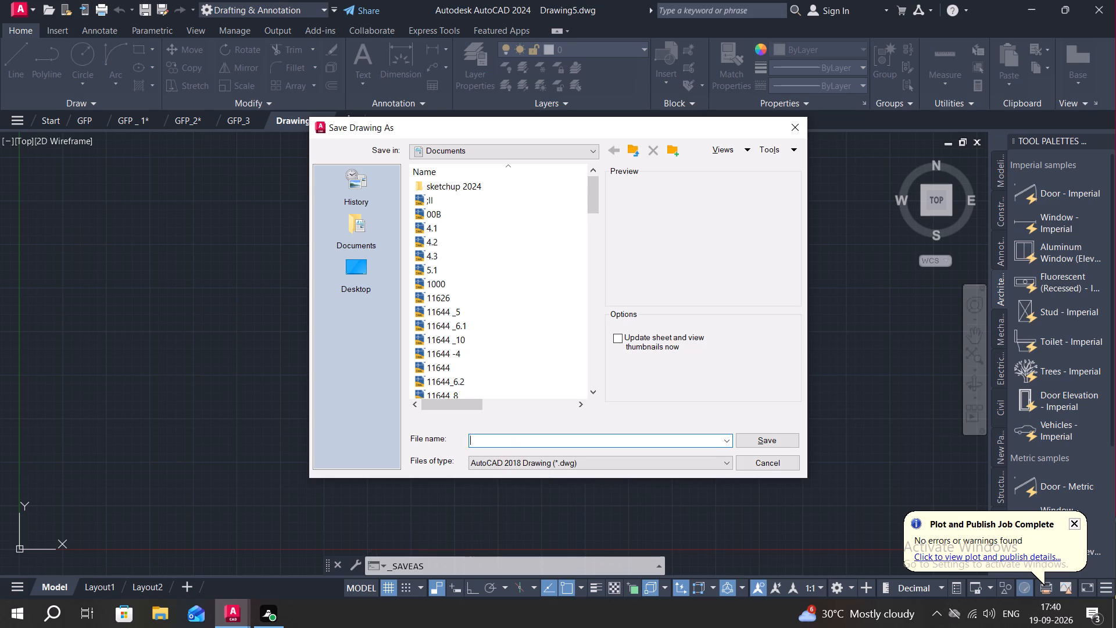
{"action": "type", "text": "GP"}
{"action": "key", "text": "BackSpace"}
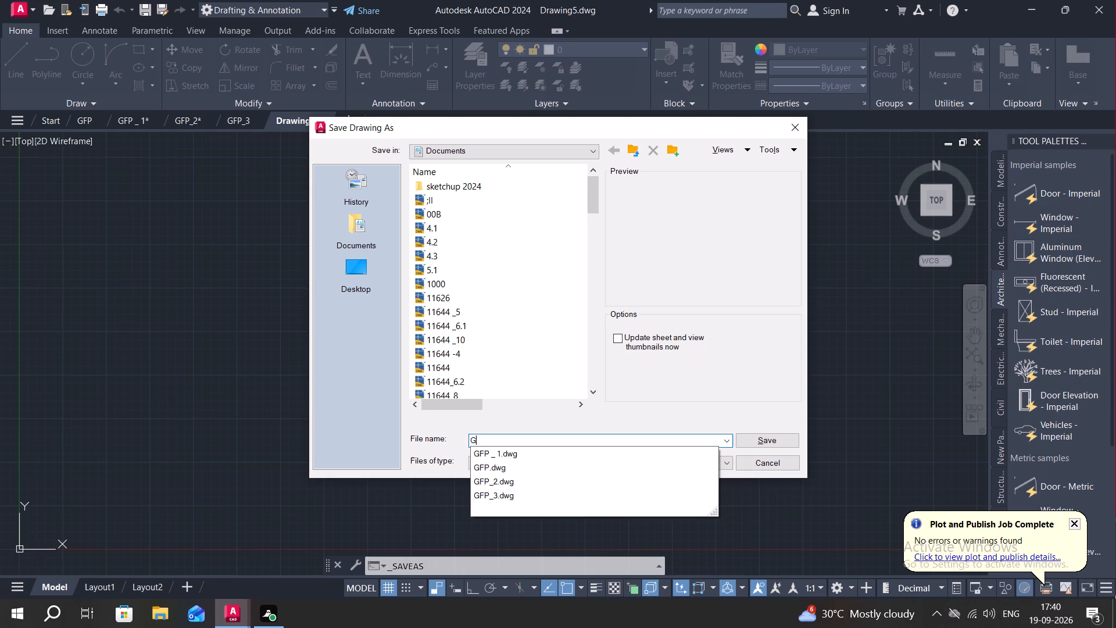
{"action": "key", "text": "f"}
{"action": "key", "text": "p"}
{"action": "key", "text": "shift+underscore"}
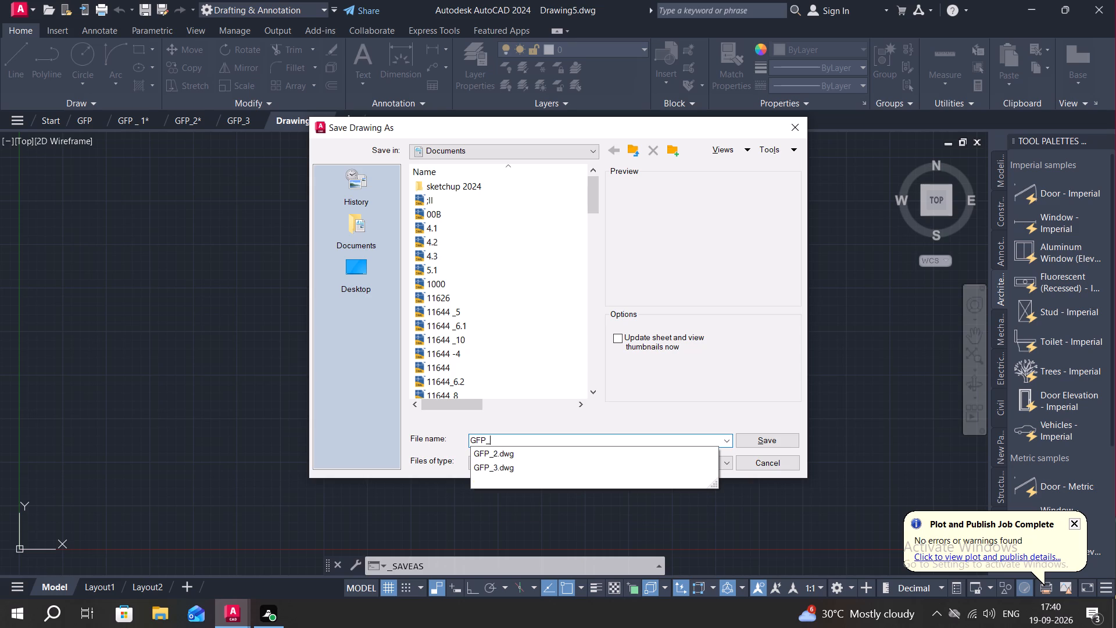
{"action": "key", "text": "4"}
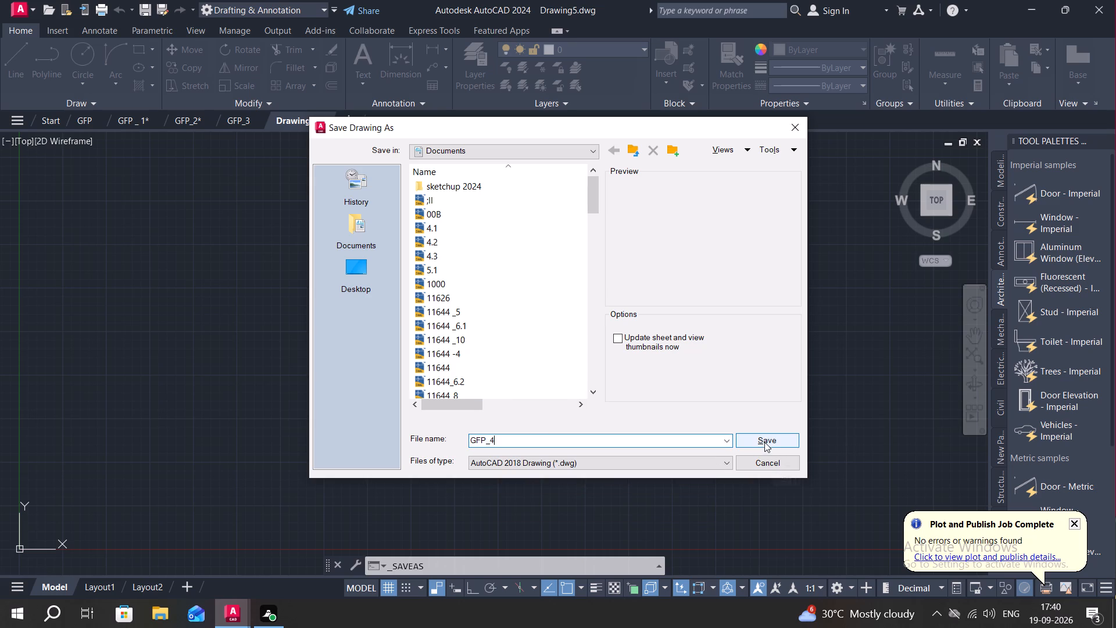
{"action": "left_click", "coordinate": [767, 437]}
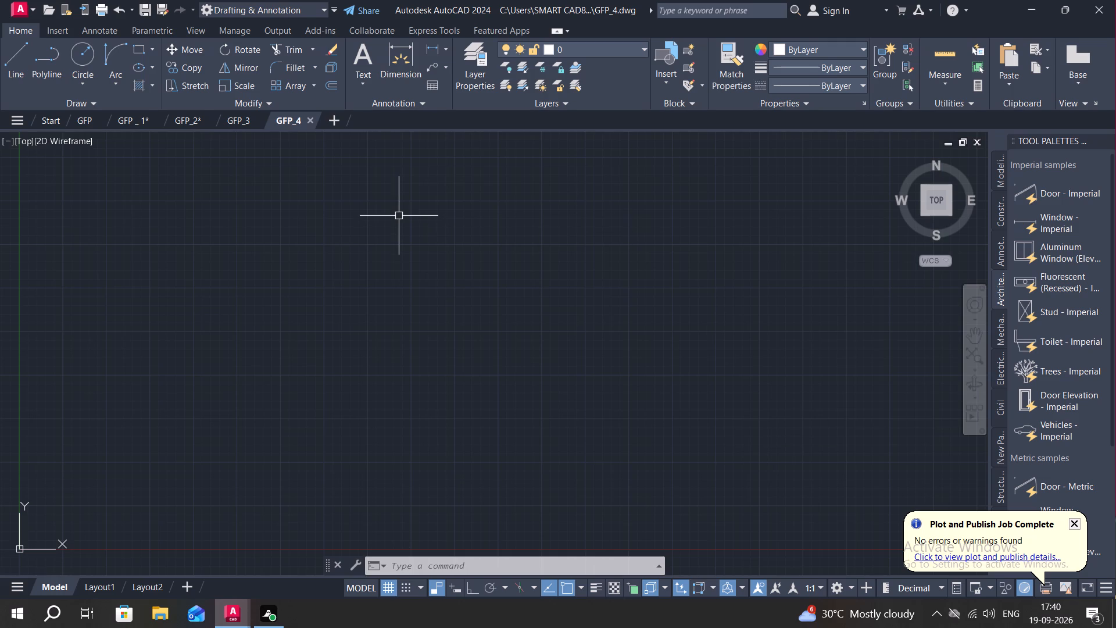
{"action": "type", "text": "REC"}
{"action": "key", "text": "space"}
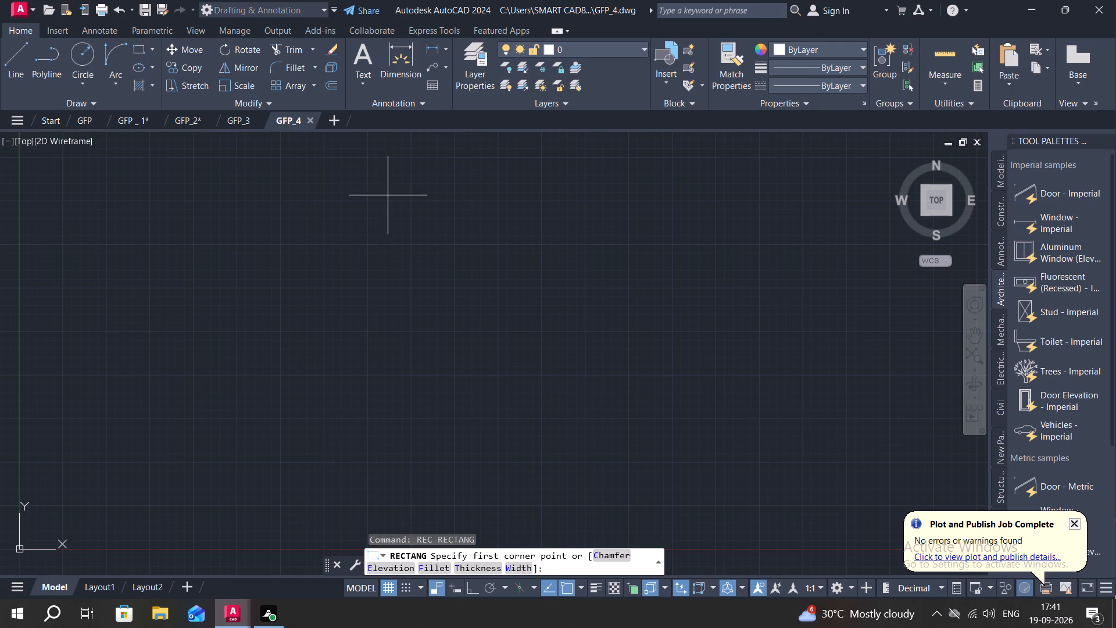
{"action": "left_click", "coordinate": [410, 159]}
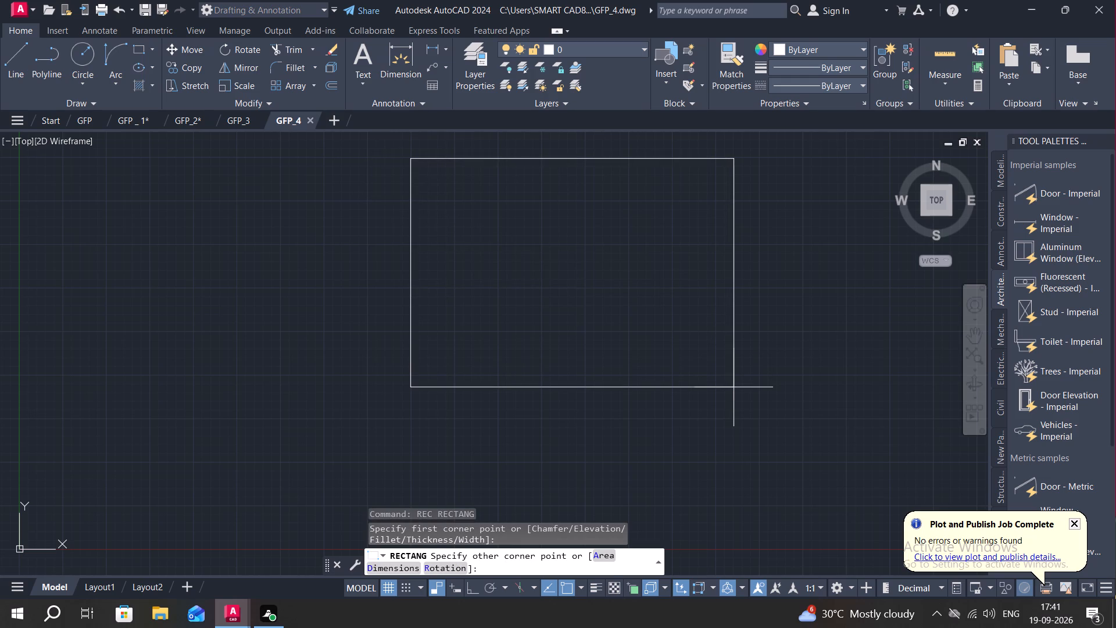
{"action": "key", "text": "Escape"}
Set the drawing's length units to Engineering with a precision of 0'-0.00".
{"action": "type", "text": "UN"}
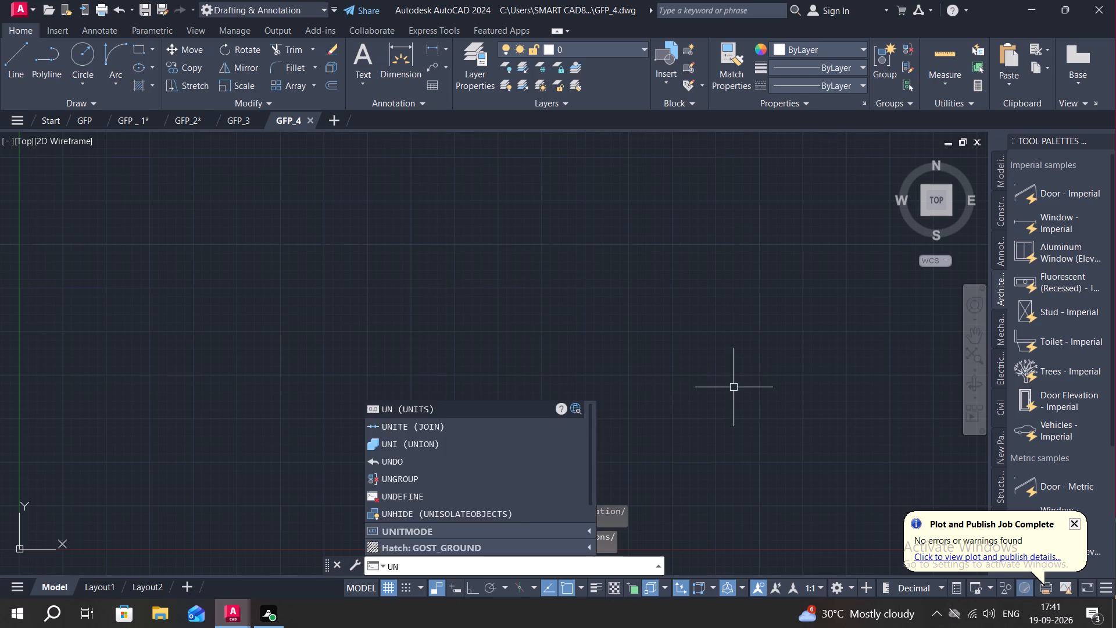
{"action": "key", "text": "space"}
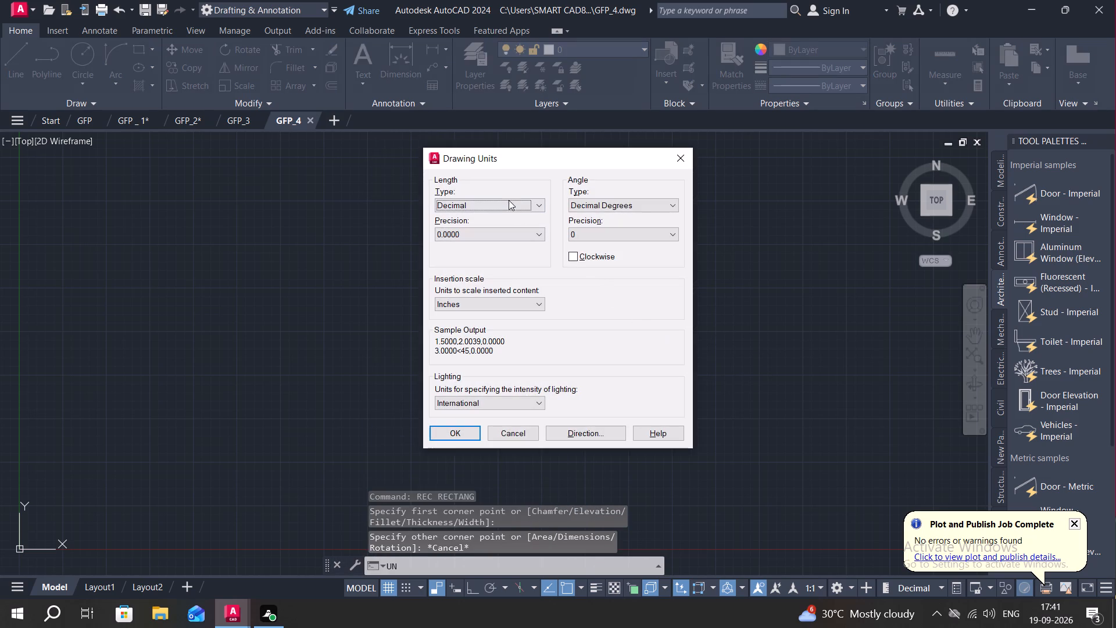
{"action": "left_click", "coordinate": [517, 204]}
{"action": "left_click", "coordinate": [519, 233]}
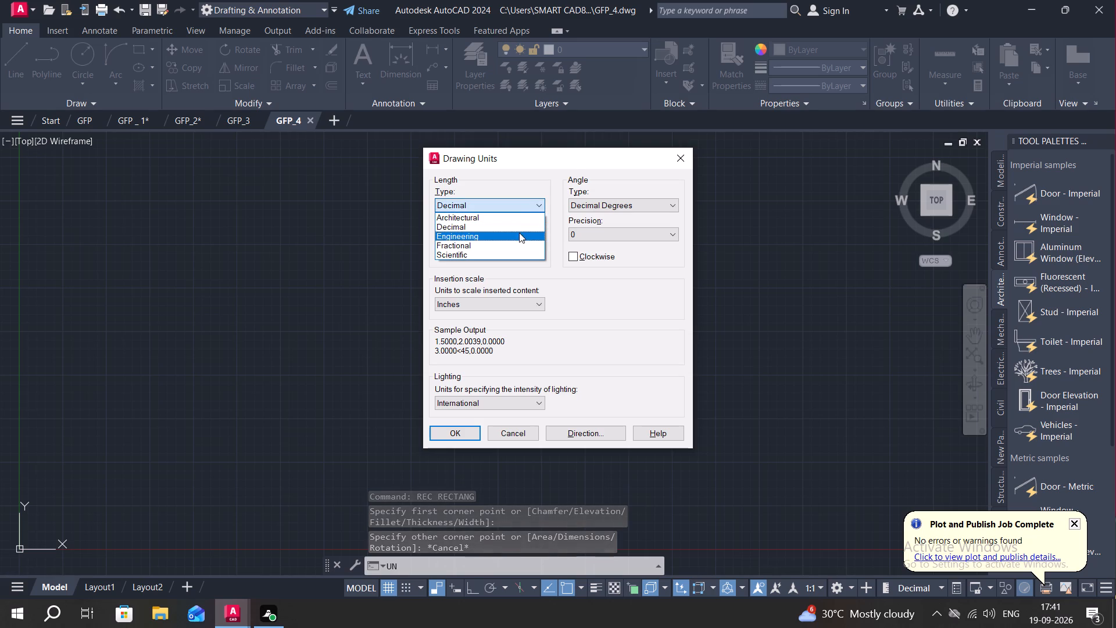
{"action": "left_click", "coordinate": [499, 231]}
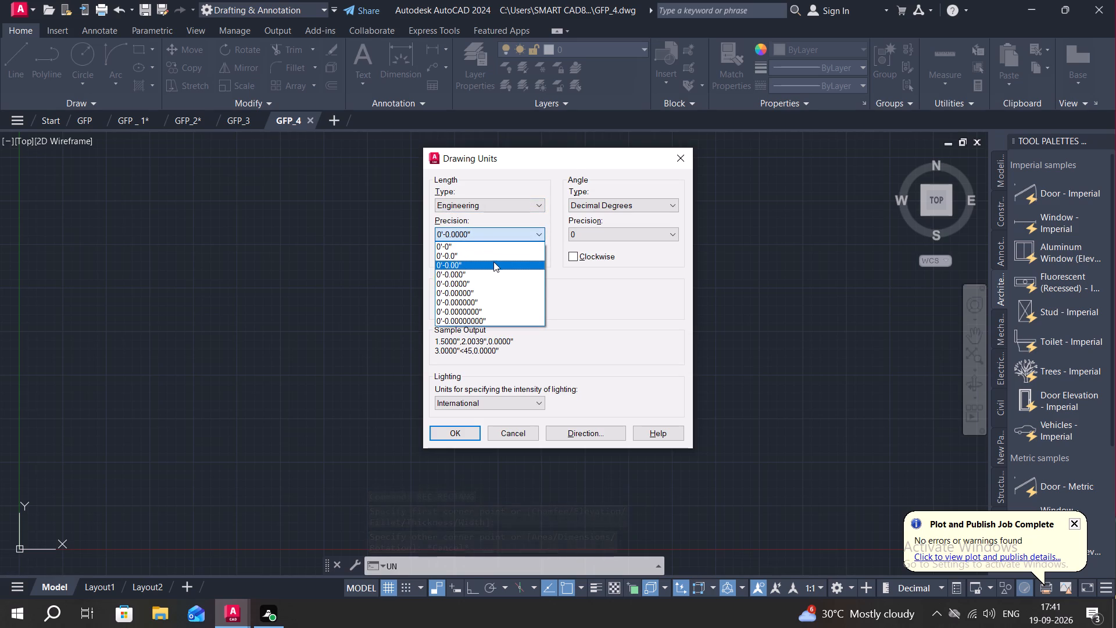
{"action": "left_click", "coordinate": [493, 262]}
{"action": "left_click", "coordinate": [459, 434]}
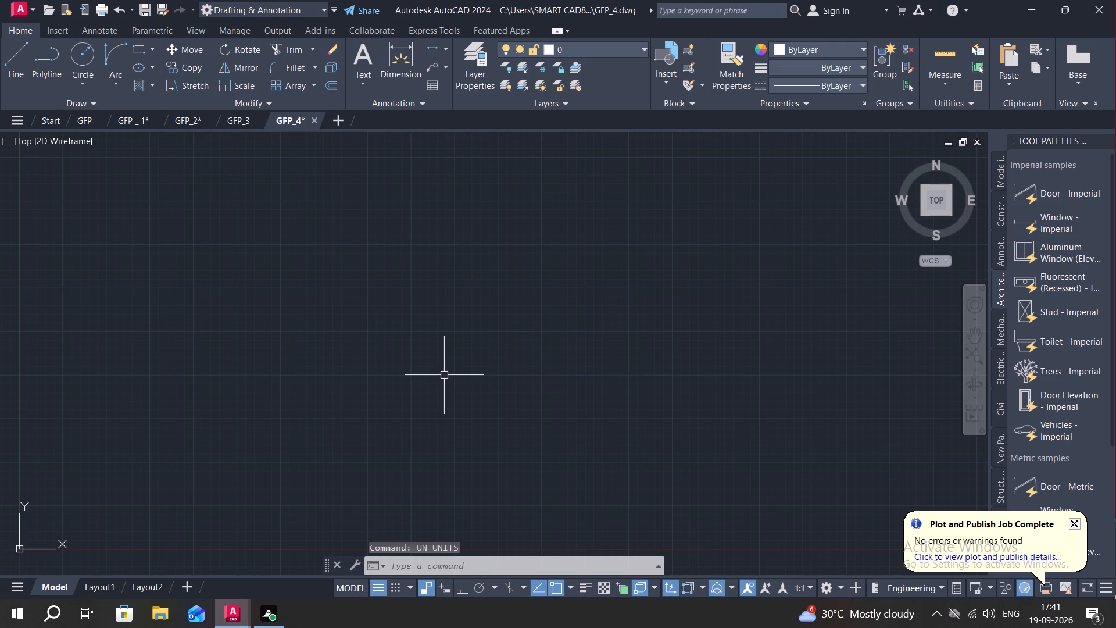
Set the text height of the Standard dimension style to 6".
{"action": "type", "text": "D"}
{"action": "key", "text": "space"}
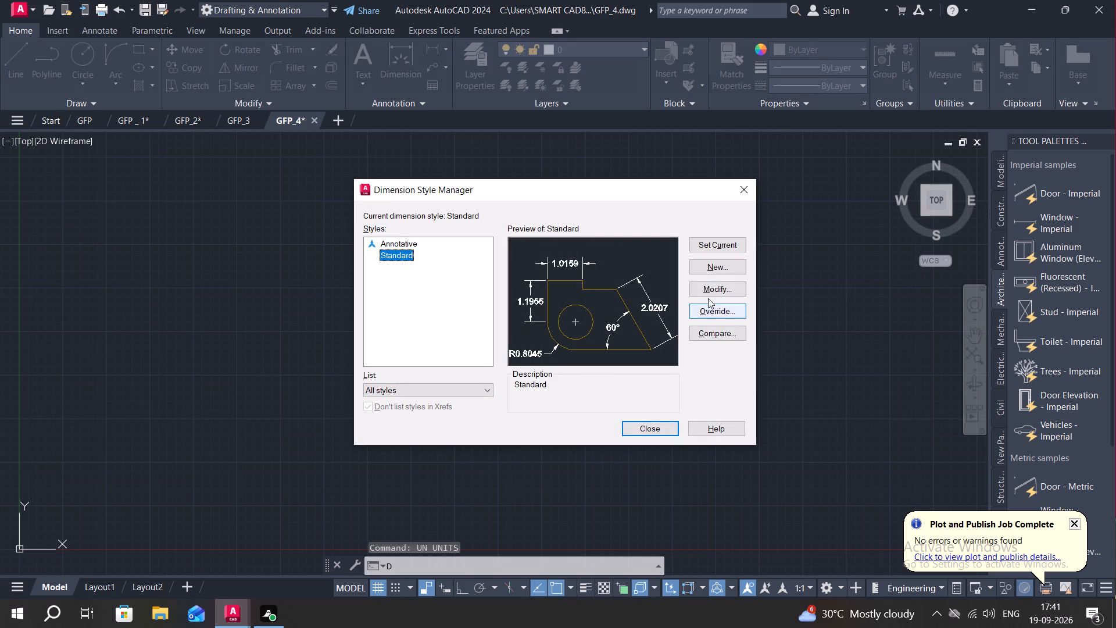
{"action": "left_click", "coordinate": [710, 292]}
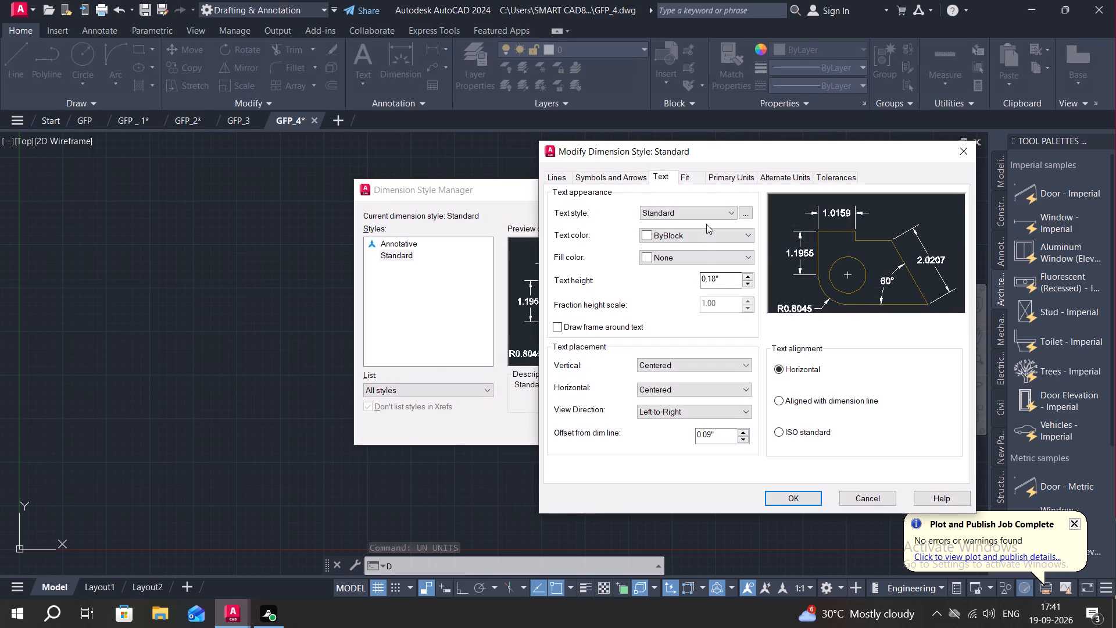
{"action": "left_click", "coordinate": [722, 283]}
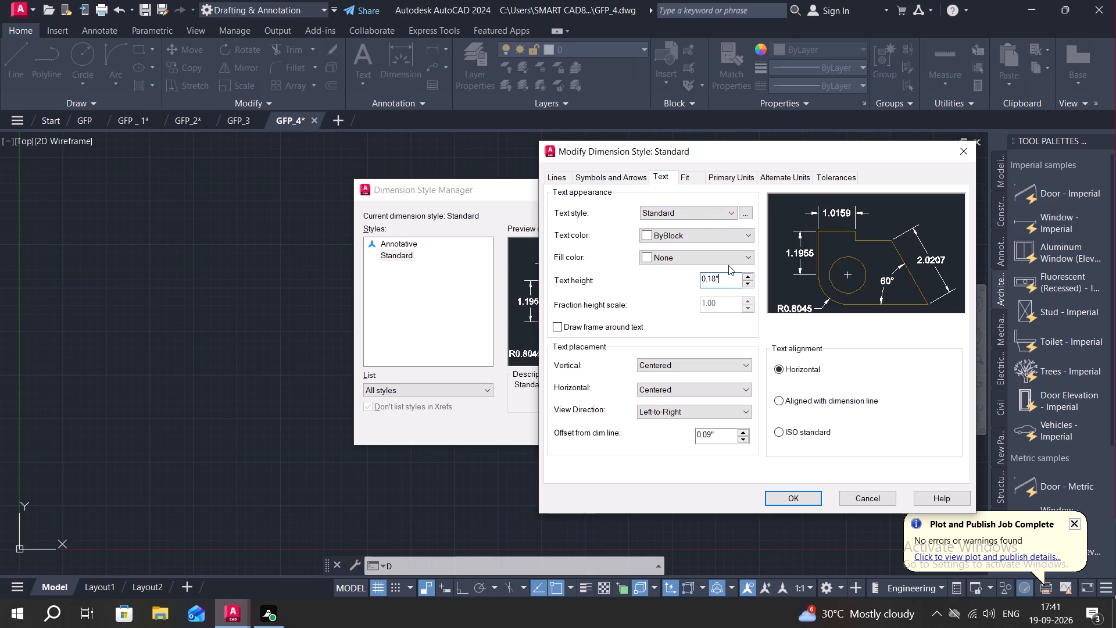
{"action": "key", "text": "BackSpace"}
{"action": "key", "text": "BackSpace"}
{"action": "key", "text": "BackSpace"}
{"action": "key", "text": "BackSpace"}
{"action": "key", "text": "BackSpace"}
{"action": "key", "text": "6"}
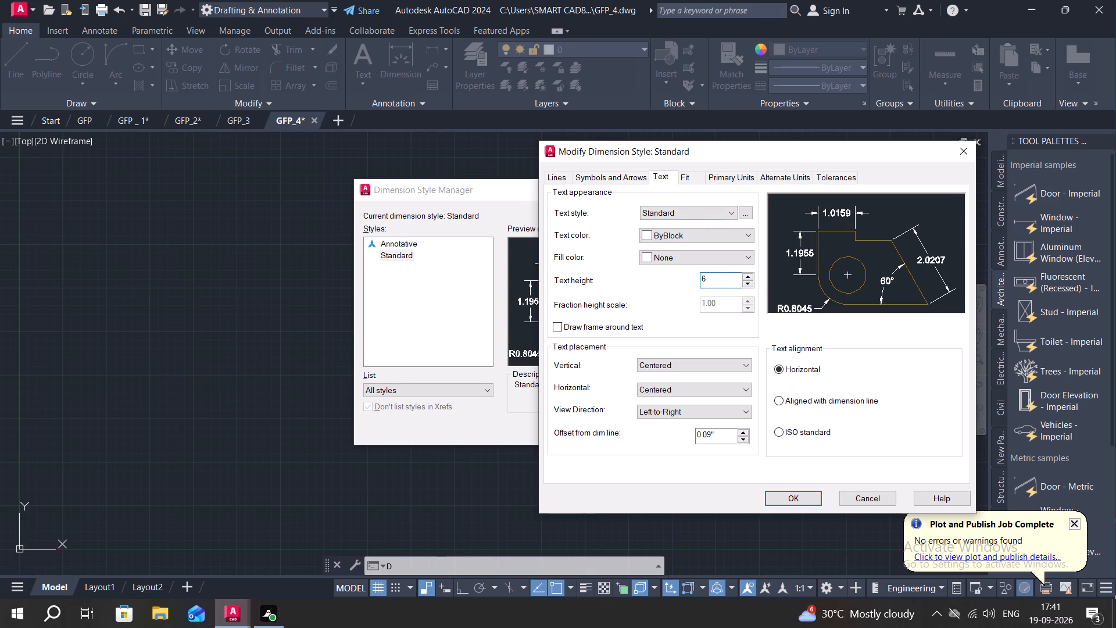
{"action": "key", "text": "shift+quotedbl"}
{"action": "key", "text": "Return"}
{"action": "key", "text": "Return"}
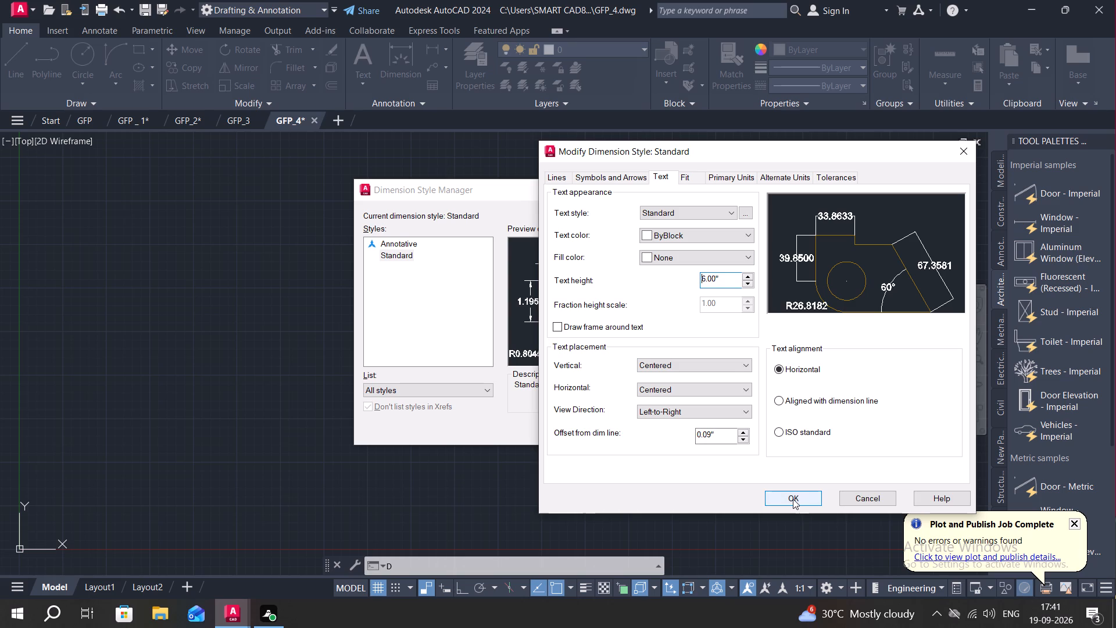
{"action": "left_click", "coordinate": [793, 499]}
Set the Standard dimension style's primary units to Engineering with a precision of 0'-0.00" and close the style manager.
{"action": "left_click", "coordinate": [728, 288]}
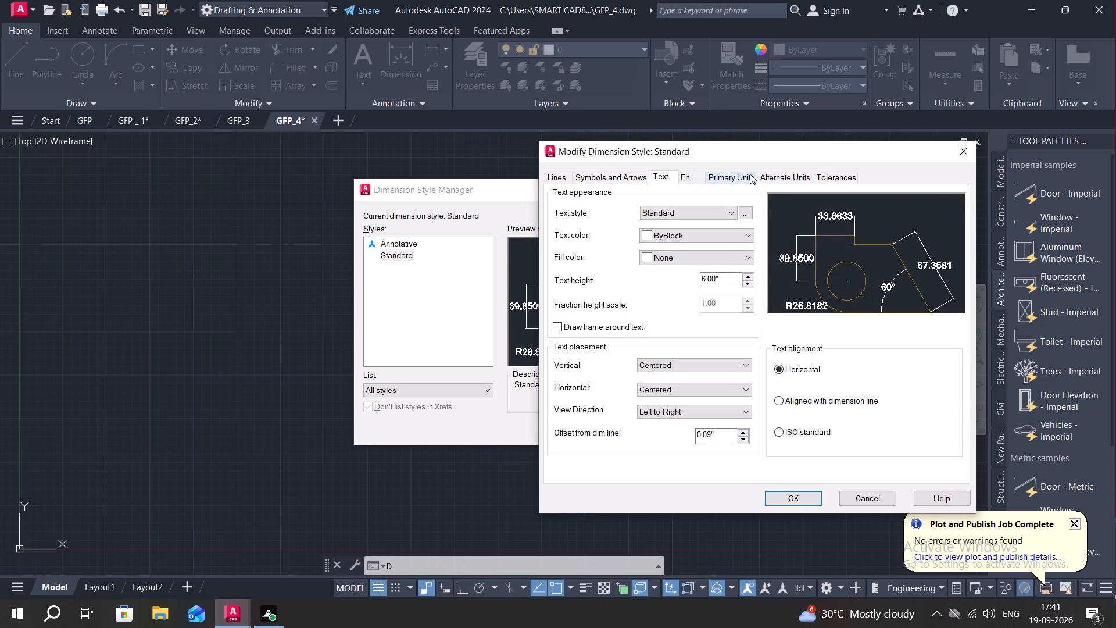
{"action": "left_click", "coordinate": [750, 174]}
{"action": "left_click", "coordinate": [720, 206]}
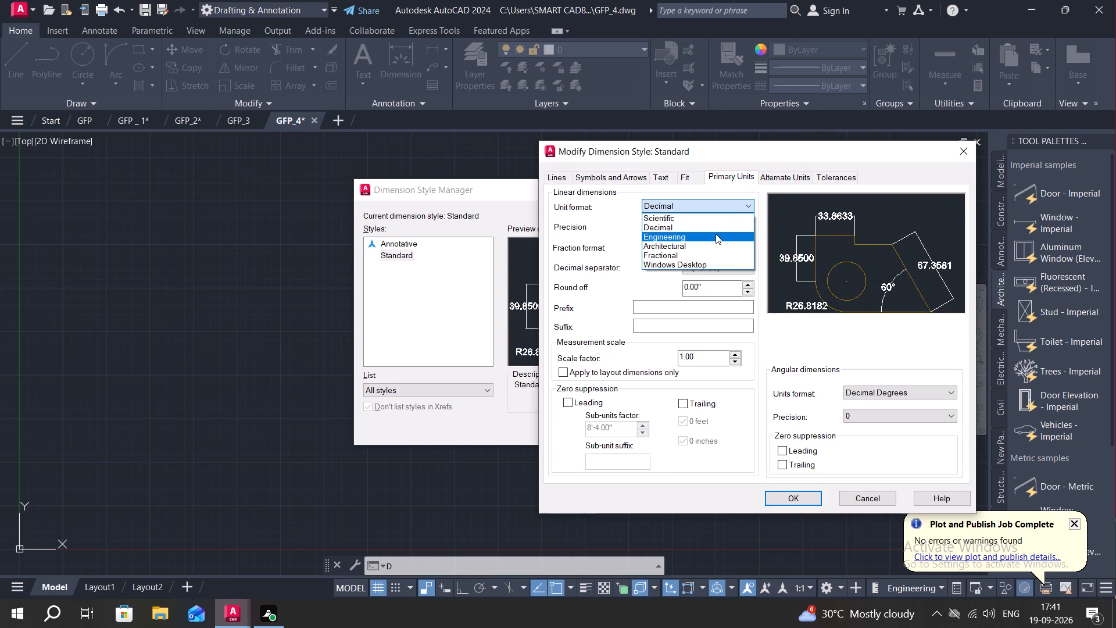
{"action": "left_click", "coordinate": [716, 234]}
{"action": "left_click", "coordinate": [719, 226]}
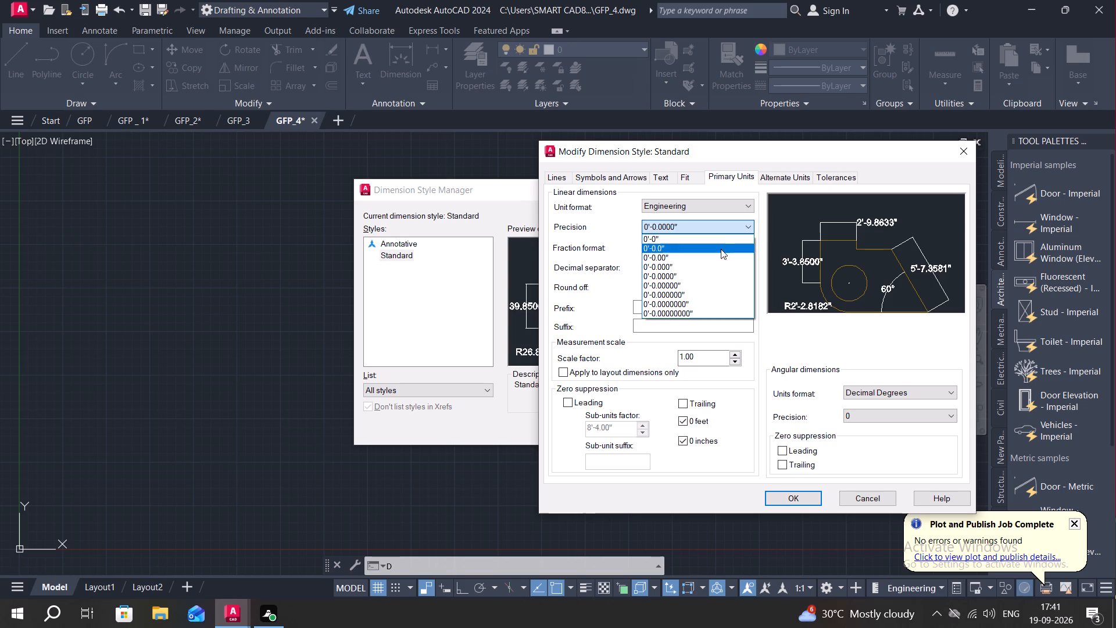
{"action": "left_click", "coordinate": [723, 257]}
{"action": "left_click", "coordinate": [787, 499]}
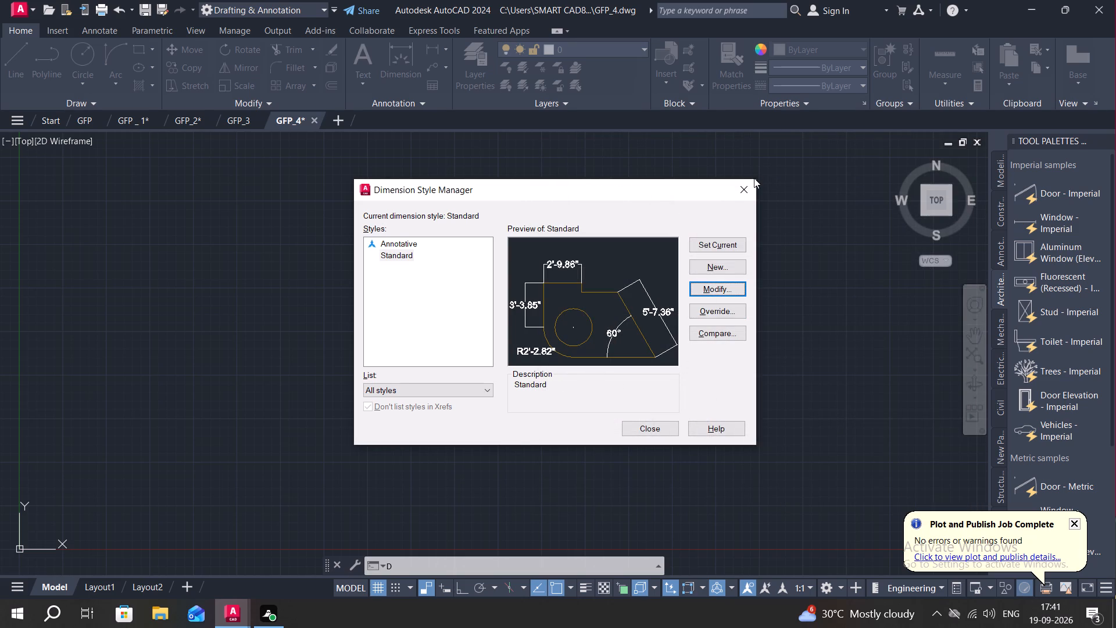
{"action": "left_click", "coordinate": [745, 185]}
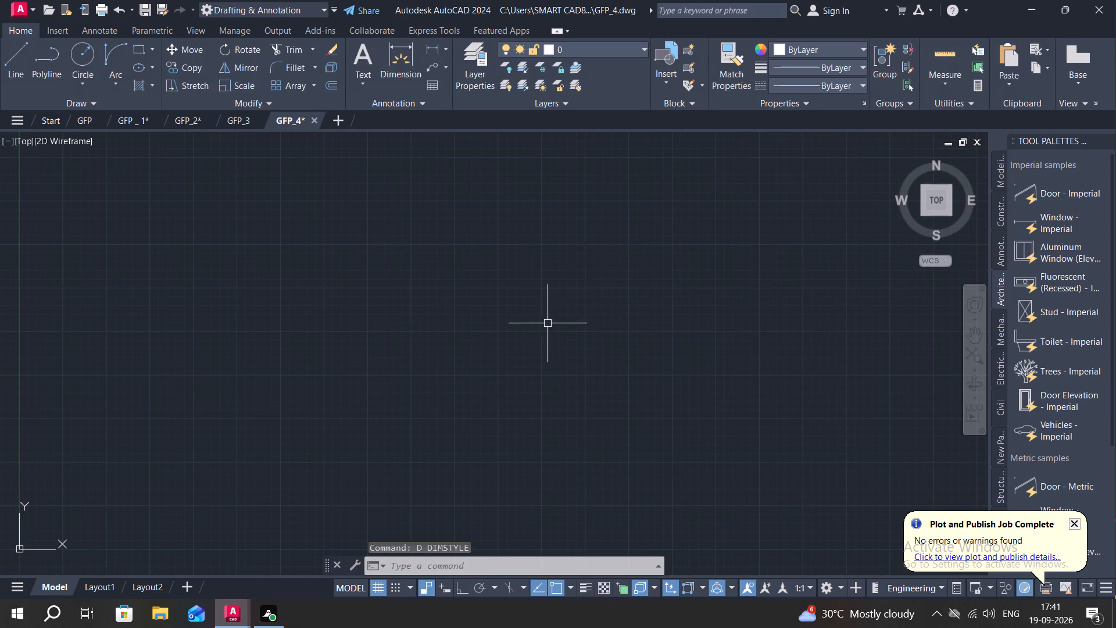
Draw a rectangle 30' long and 40' wide as the outer wall outline, extending up and to the right.
{"action": "type", "text": "REC"}
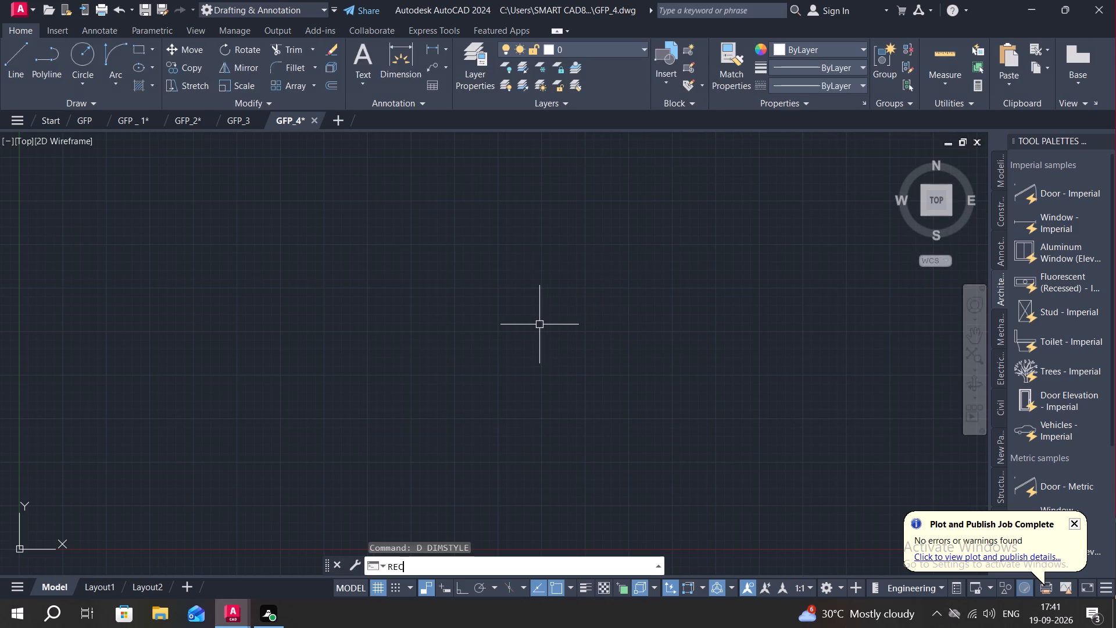
{"action": "key", "text": "space"}
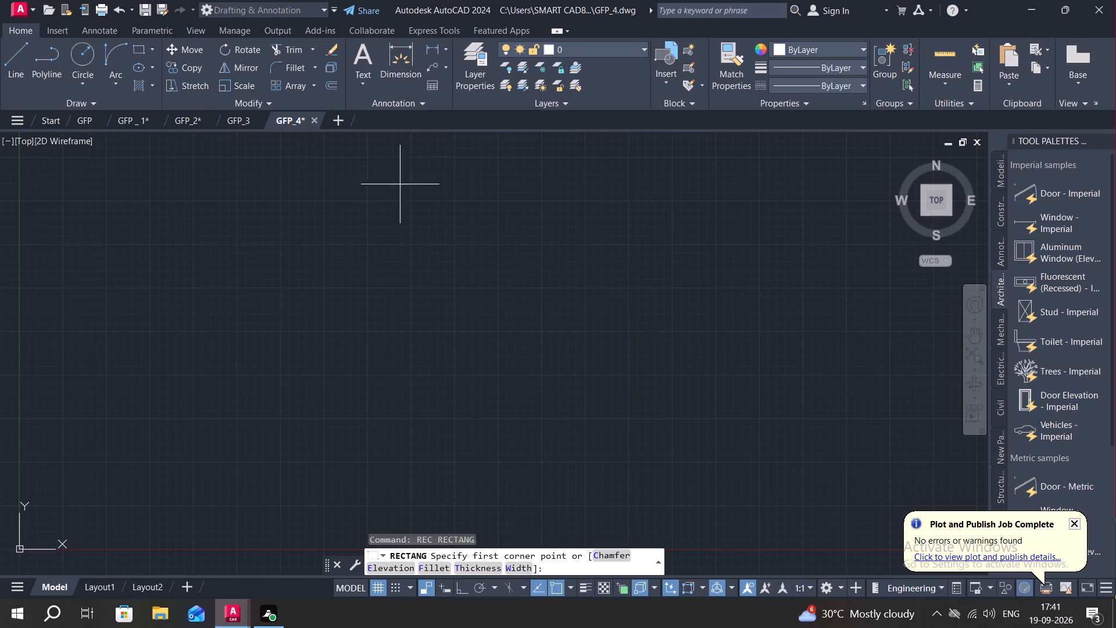
{"action": "left_click", "coordinate": [410, 201]}
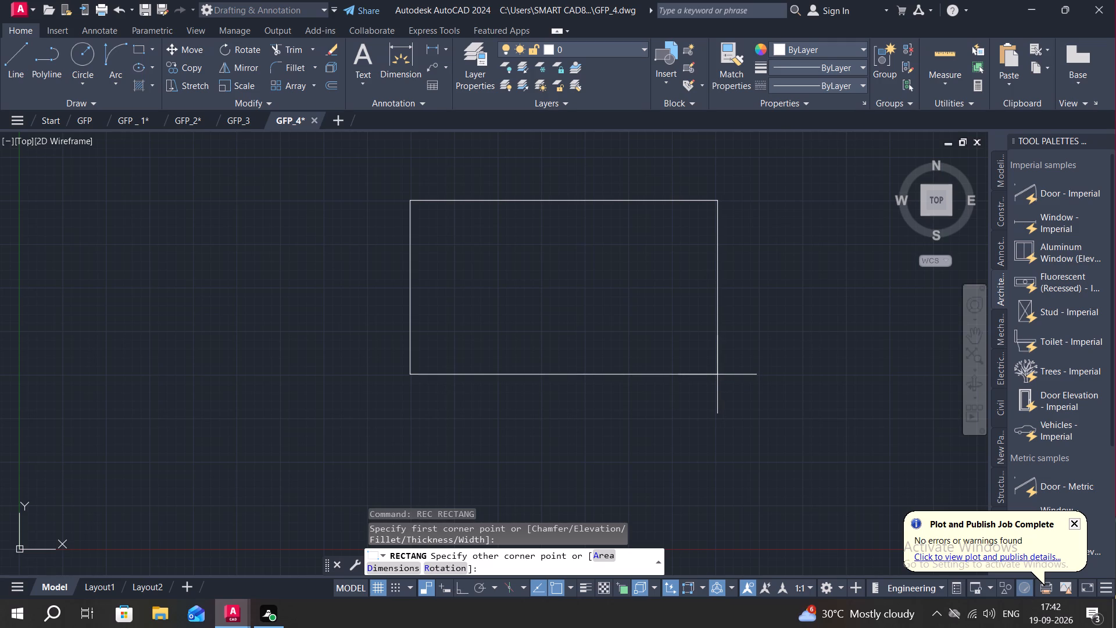
{"action": "type", "text": "D"}
{"action": "key", "text": "space"}
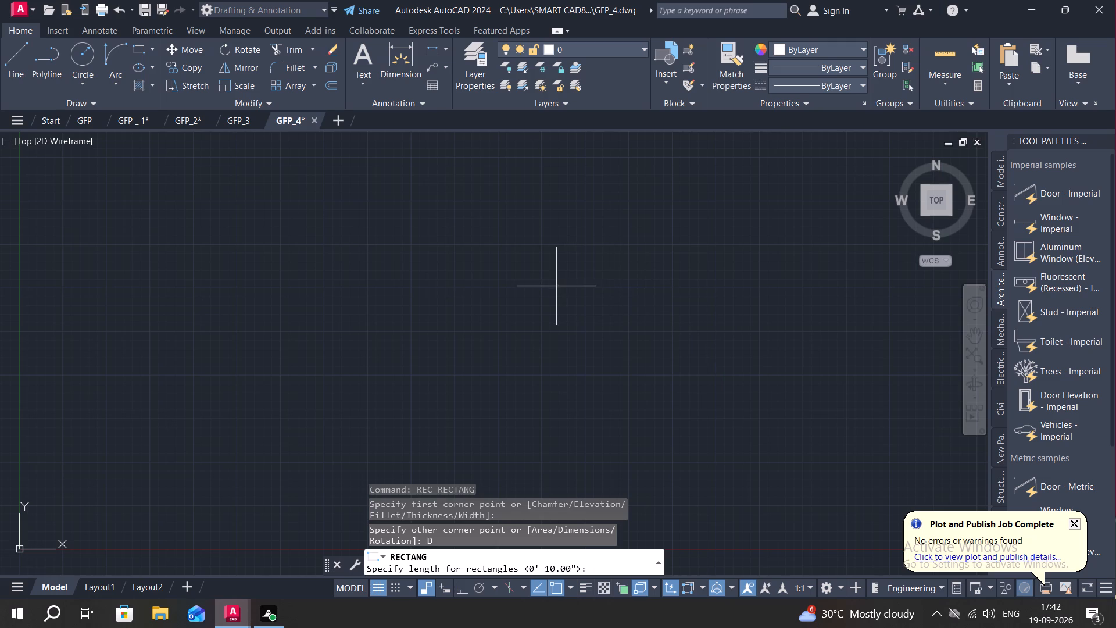
{"action": "key", "text": "3"}
{"action": "key", "text": "0"}
{"action": "type", "text": "'"}
{"action": "key", "text": "space"}
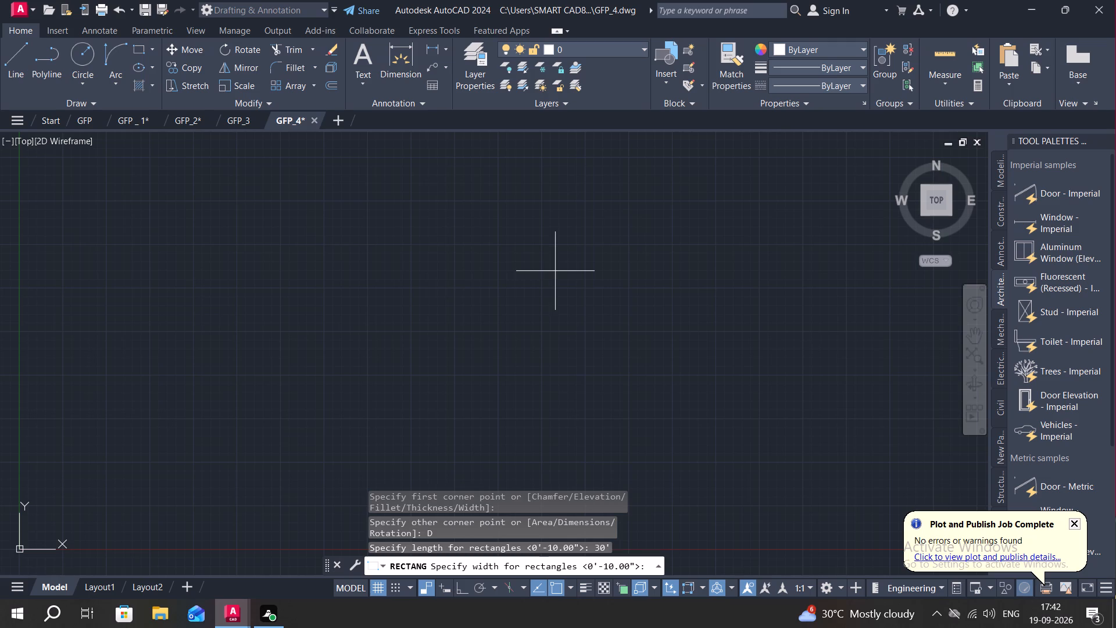
{"action": "key", "text": "4"}
{"action": "type", "text": "0'"}
{"action": "key", "text": "space"}
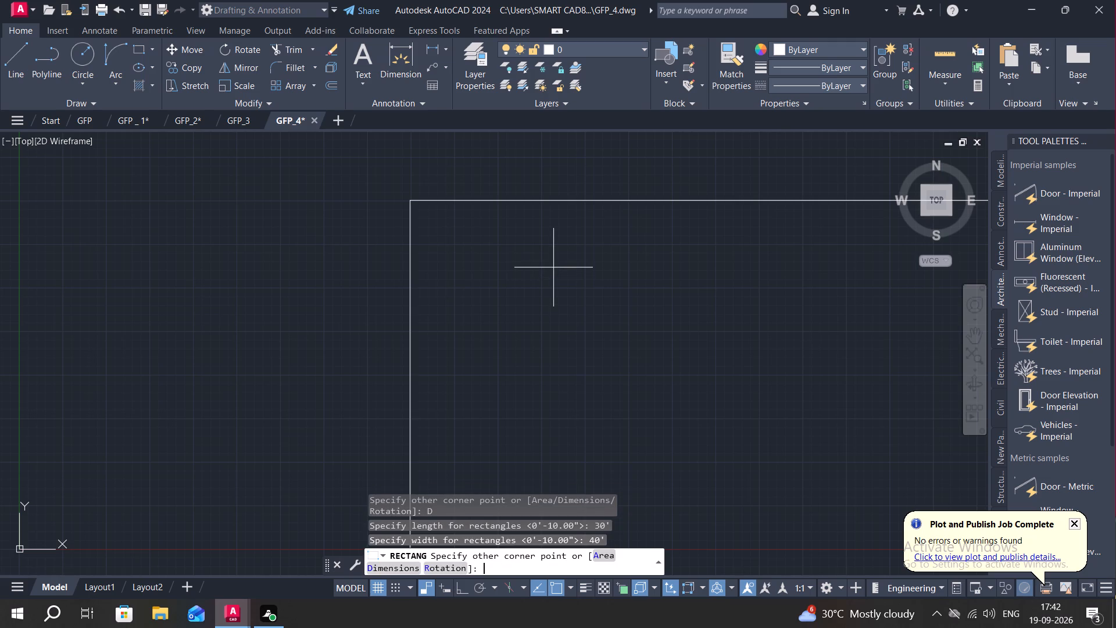
{"action": "scroll", "coordinate": [466, 249], "scroll_direction": "down", "scroll_amount": 3}
{"action": "scroll", "coordinate": [409, 257], "scroll_direction": "down", "scroll_amount": 1}
{"action": "left_click", "coordinate": [542, 196]}
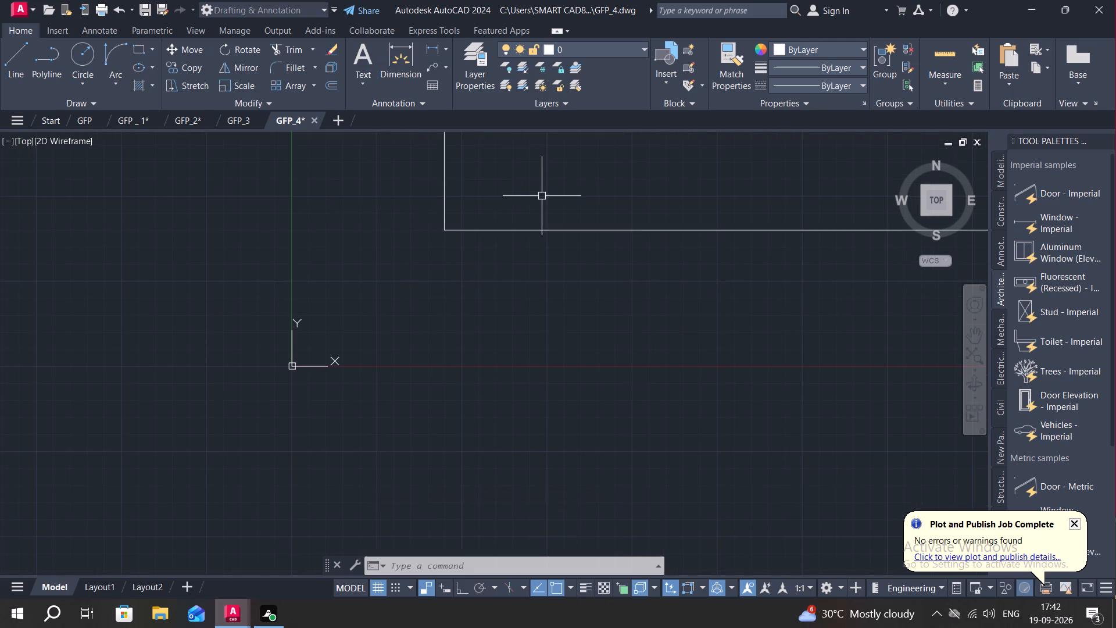
Offset the rectangle 9" inward to form the outer wall thickness.
{"action": "scroll", "coordinate": [434, 269], "scroll_direction": "down", "scroll_amount": 3}
{"action": "scroll", "coordinate": [364, 264], "scroll_direction": "down", "scroll_amount": 4}
{"action": "middle_click_drag", "start_coordinate": [492, 229], "coordinate": [585, 298]}
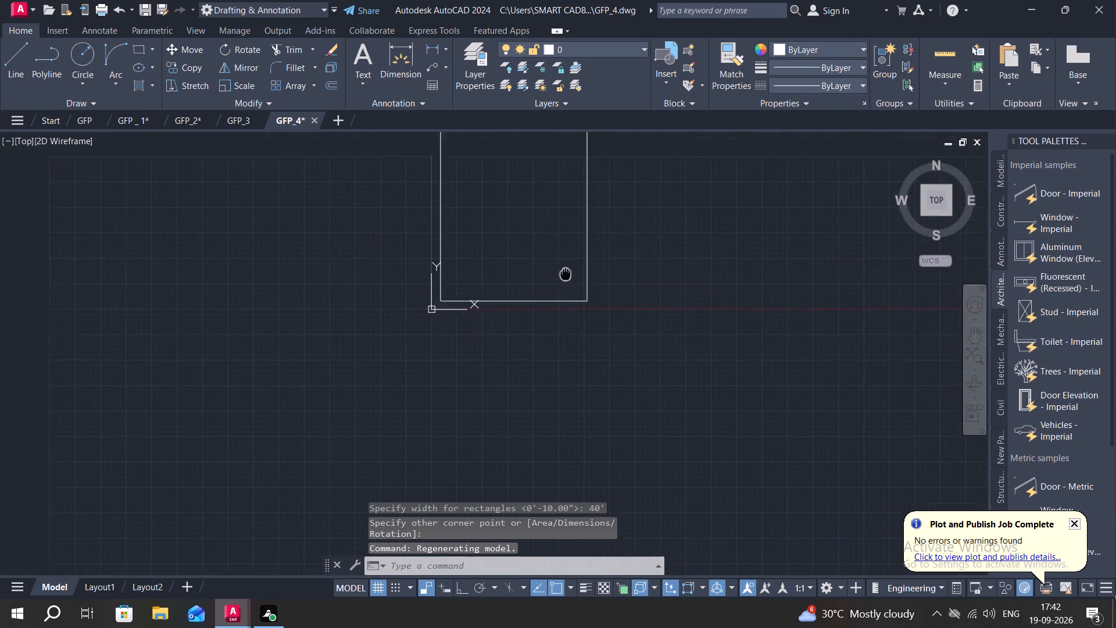
{"action": "middle_click_drag", "start_coordinate": [585, 298], "coordinate": [596, 309]}
{"action": "middle_click_drag", "start_coordinate": [593, 293], "coordinate": [627, 356]}
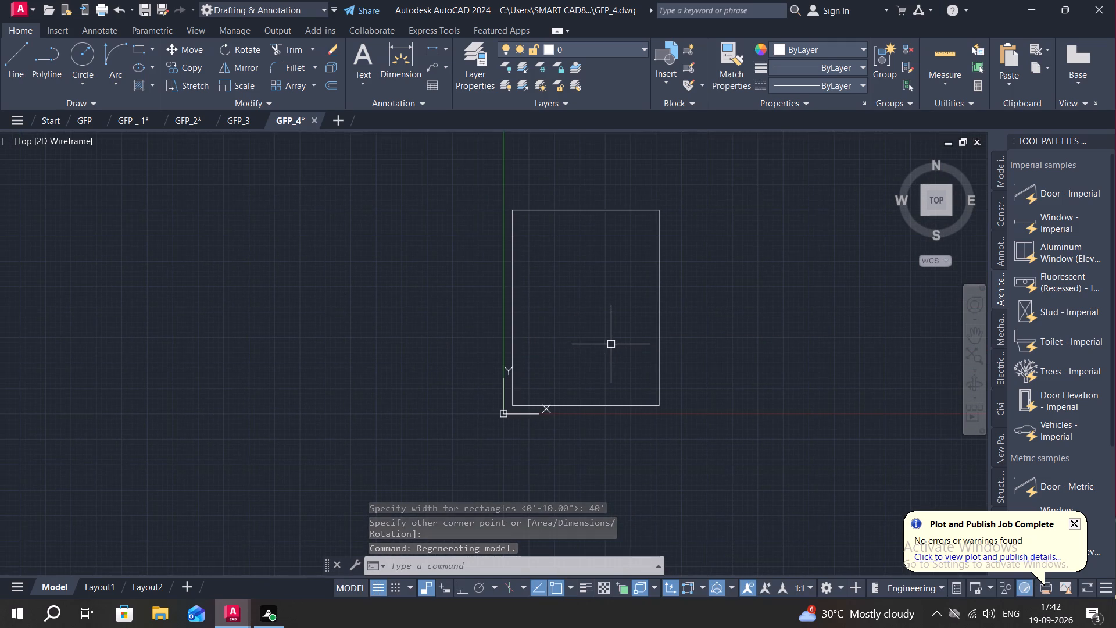
{"action": "scroll", "coordinate": [611, 343], "scroll_direction": "up", "scroll_amount": 1}
{"action": "middle_click_drag", "start_coordinate": [608, 341], "coordinate": [585, 342]}
{"action": "middle_click_drag", "start_coordinate": [591, 343], "coordinate": [641, 358]}
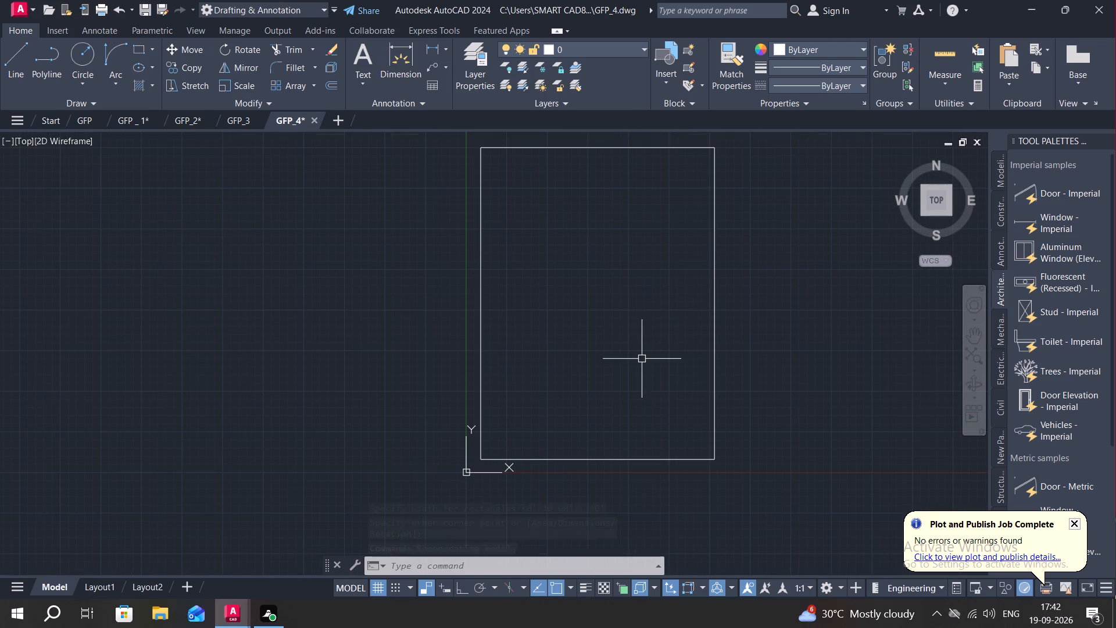
{"action": "key", "text": "o"}
{"action": "key", "text": "space"}
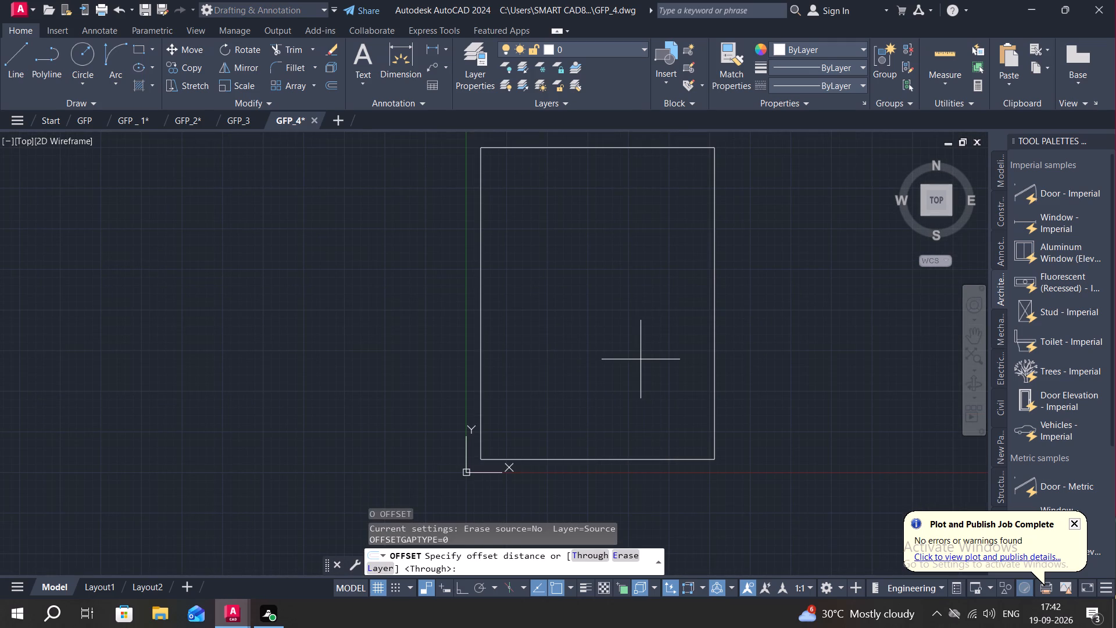
{"action": "type", "text": "9\""}
{"action": "key", "text": "space"}
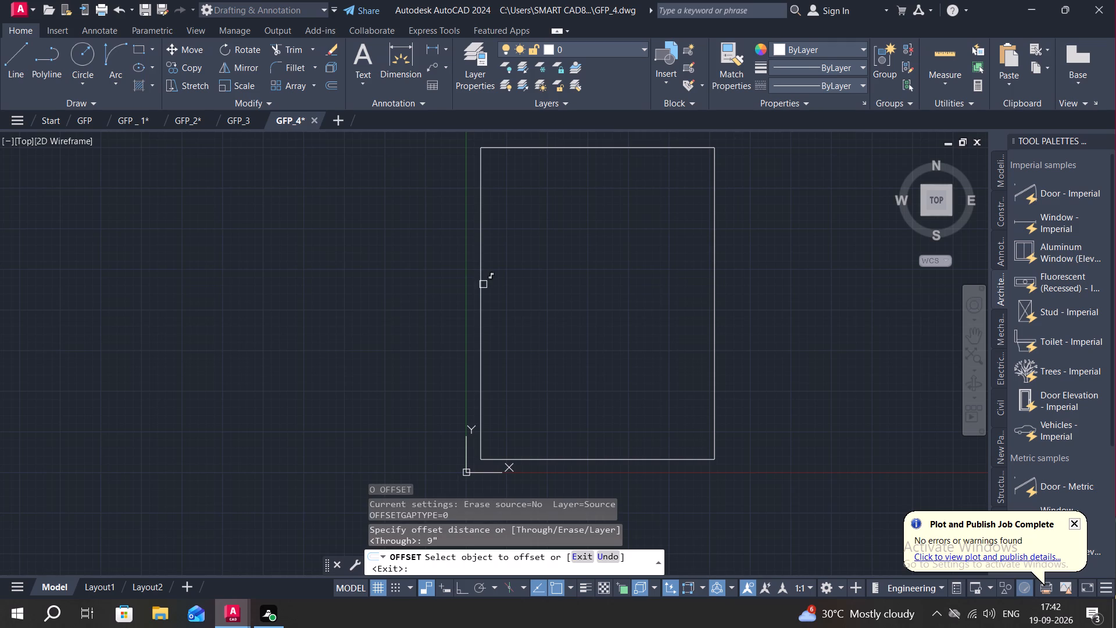
{"action": "left_click", "coordinate": [483, 284]}
{"action": "left_click", "coordinate": [530, 288]}
{"action": "key", "text": "Escape"}
Break the inner wall rectangle at its upper-left, upper-right and lower-right corners using Break at Point.
{"action": "type", "text": "BRE"}
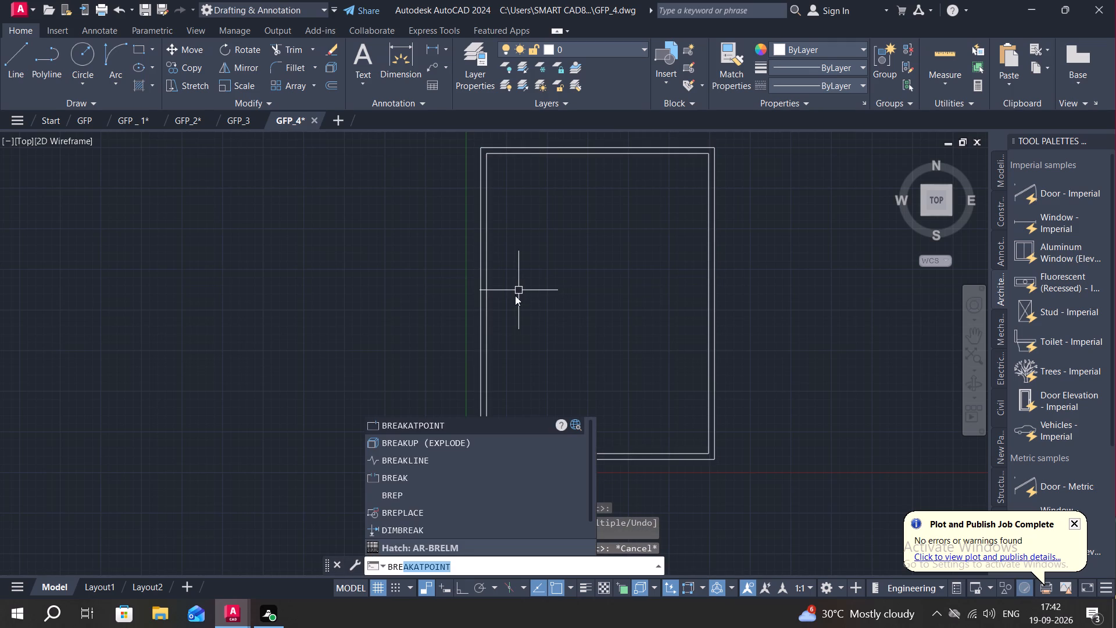
{"action": "key", "text": "space"}
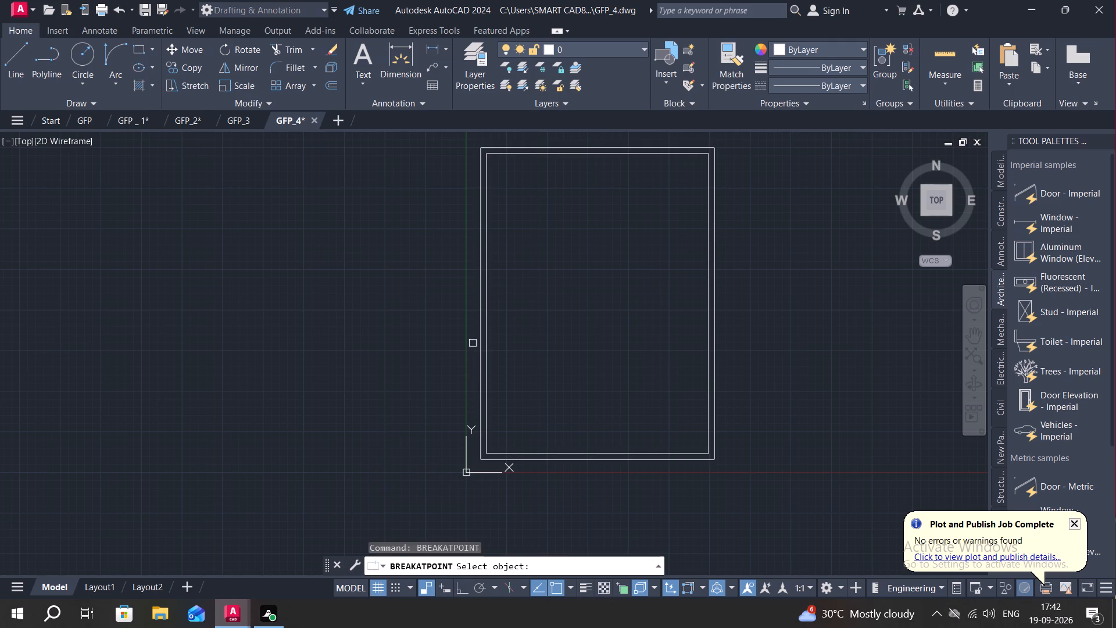
{"action": "left_click", "coordinate": [489, 342]}
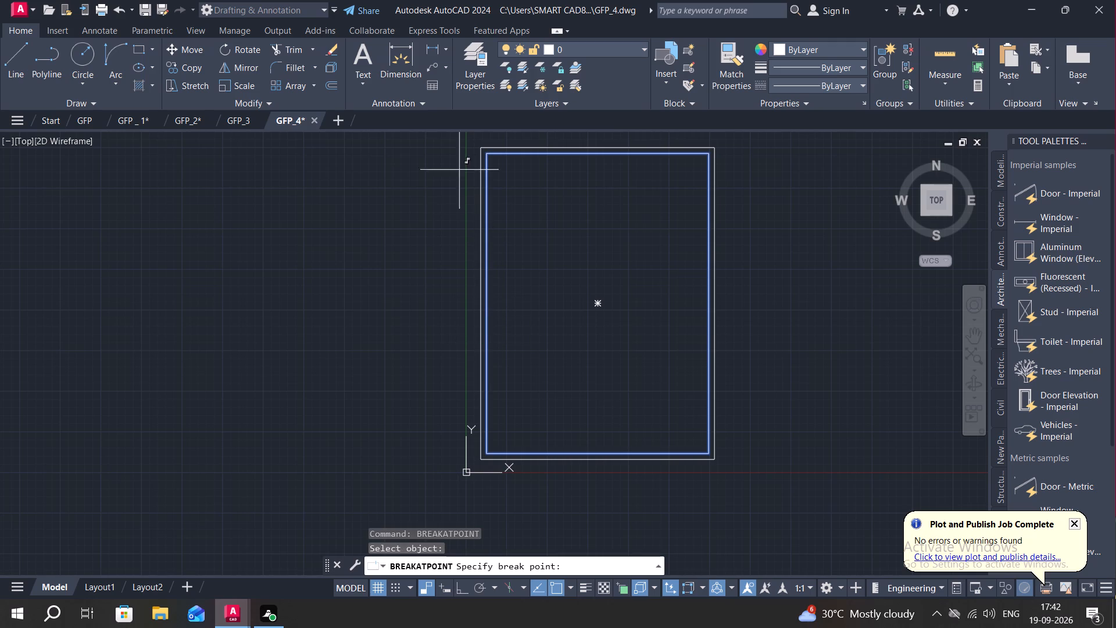
{"action": "left_click", "coordinate": [489, 154]}
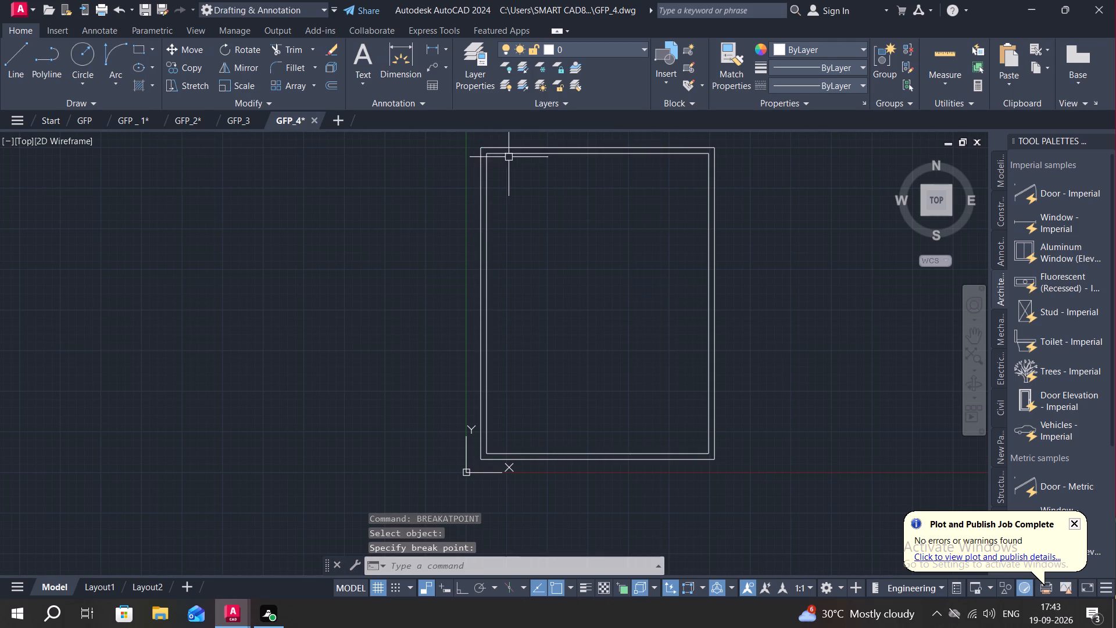
{"action": "key", "text": "space"}
{"action": "left_click", "coordinate": [516, 152]}
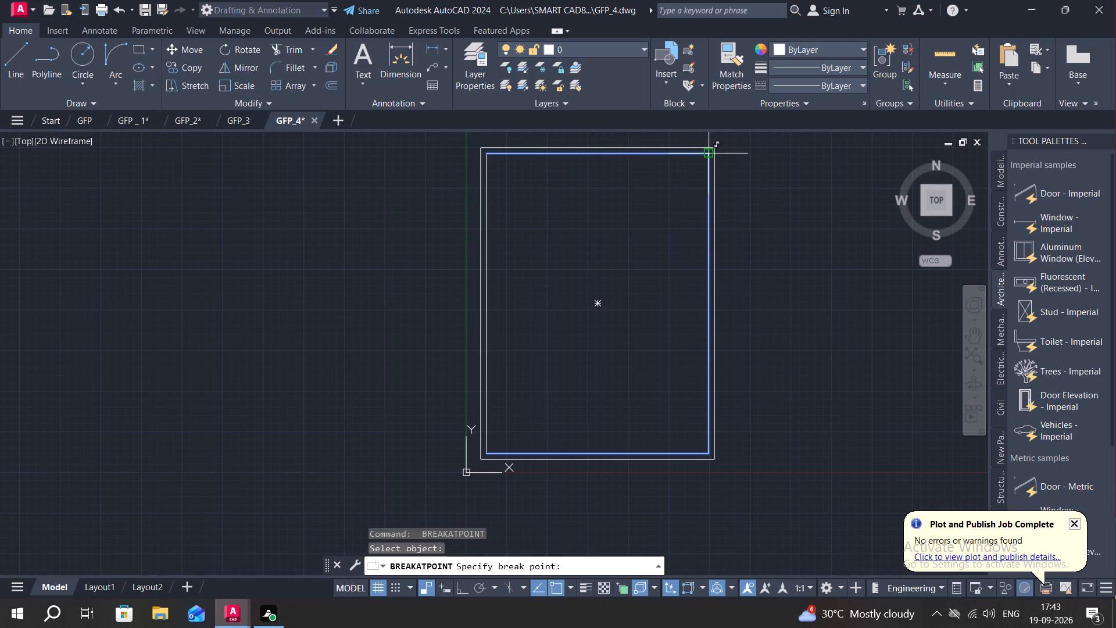
{"action": "left_click", "coordinate": [707, 154]}
{"action": "key", "text": "space"}
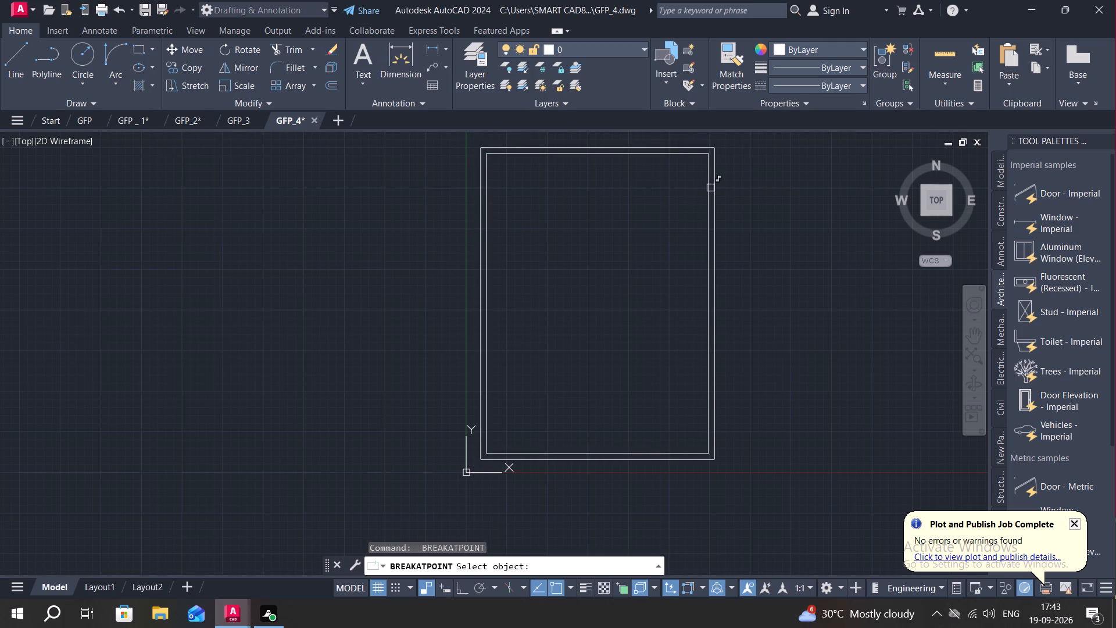
{"action": "left_click", "coordinate": [710, 188]}
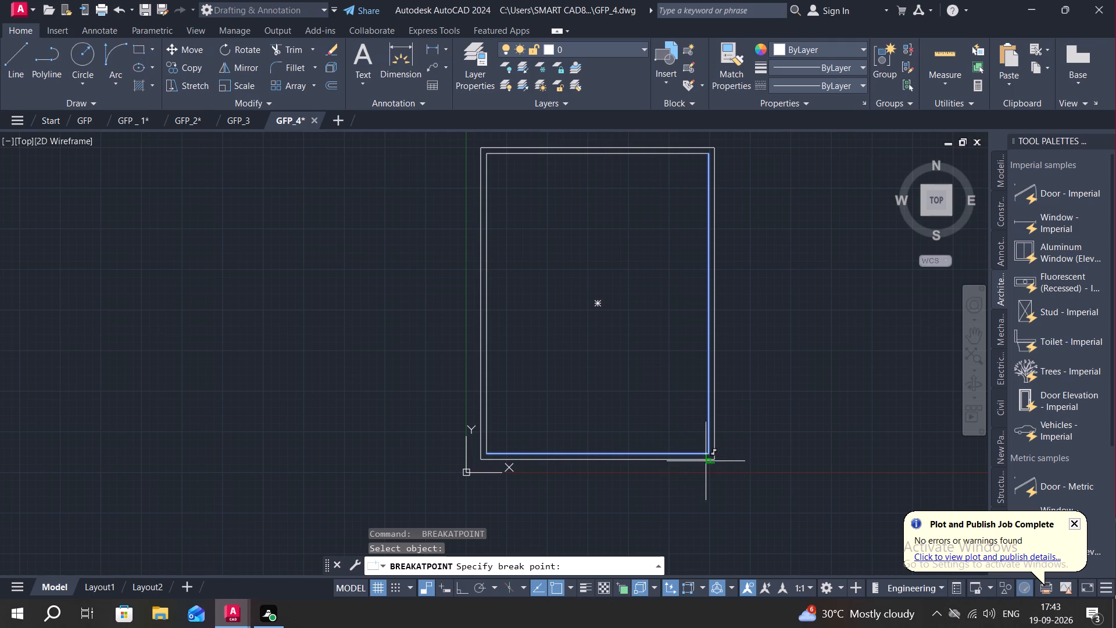
{"action": "scroll", "coordinate": [708, 451], "scroll_direction": "up", "scroll_amount": 2}
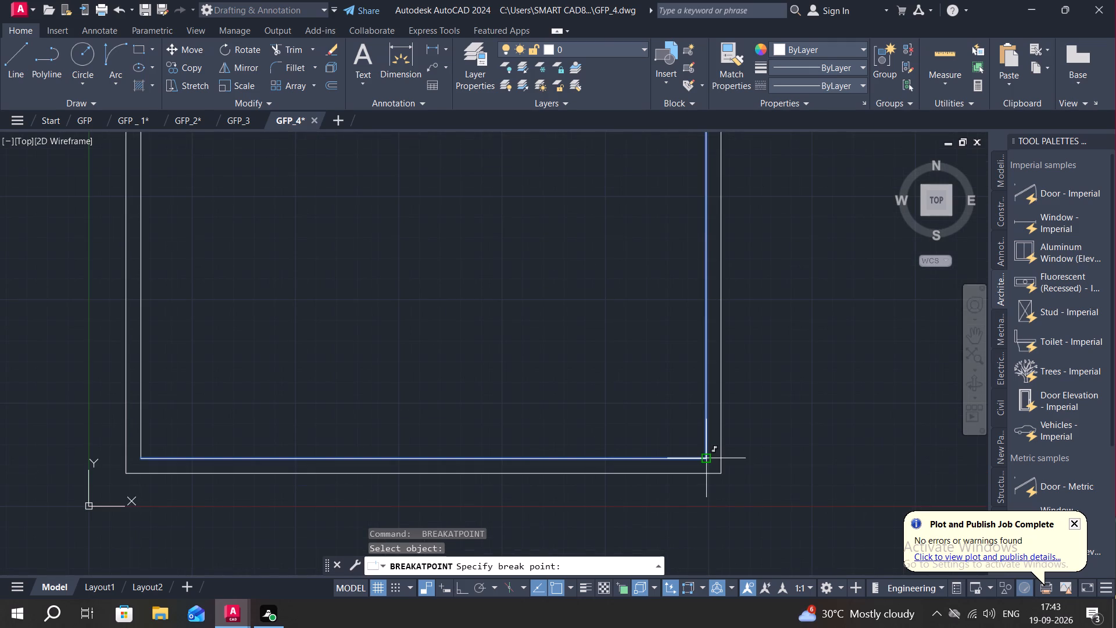
{"action": "scroll", "coordinate": [706, 458], "scroll_direction": "up", "scroll_amount": 3}
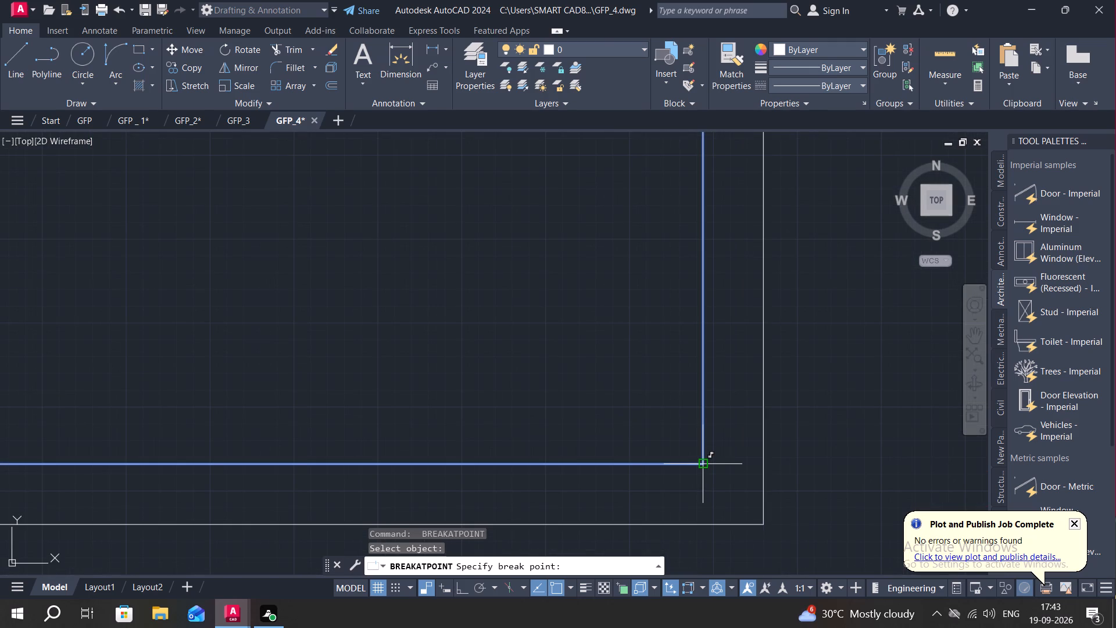
{"action": "left_click", "coordinate": [704, 464]}
{"action": "scroll", "coordinate": [661, 439], "scroll_direction": "down", "scroll_amount": 3}
{"action": "key", "text": "Escape"}
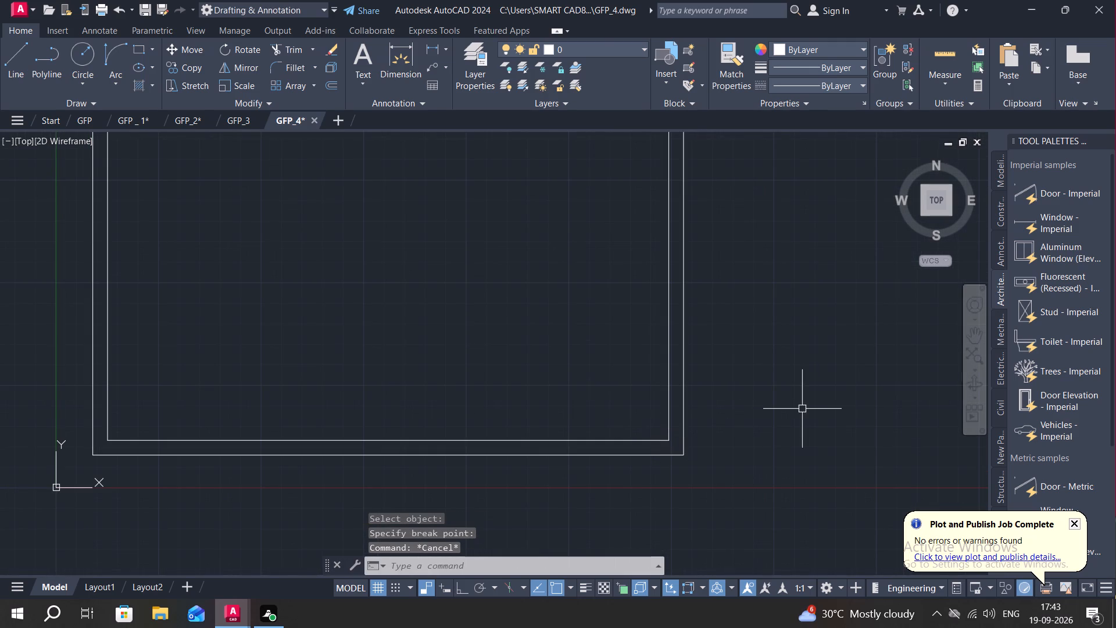
Offset the left and right inner wall lines 14' inward to form the two faces of a central vertical partition.
{"action": "type", "text": "O"}
{"action": "key", "text": "space"}
{"action": "type", "text": "143"}
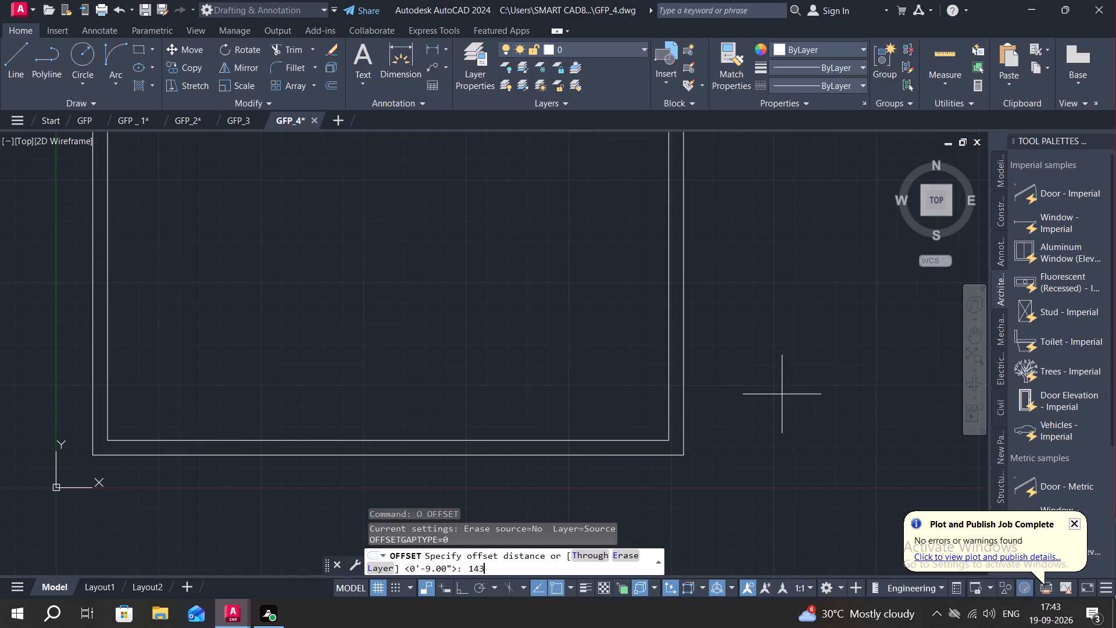
{"action": "key", "text": "apostrophe"}
{"action": "key", "text": "BackSpace"}
{"action": "key", "text": "BackSpace"}
{"action": "key", "text": "apostrophe"}
{"action": "key", "text": "Return"}
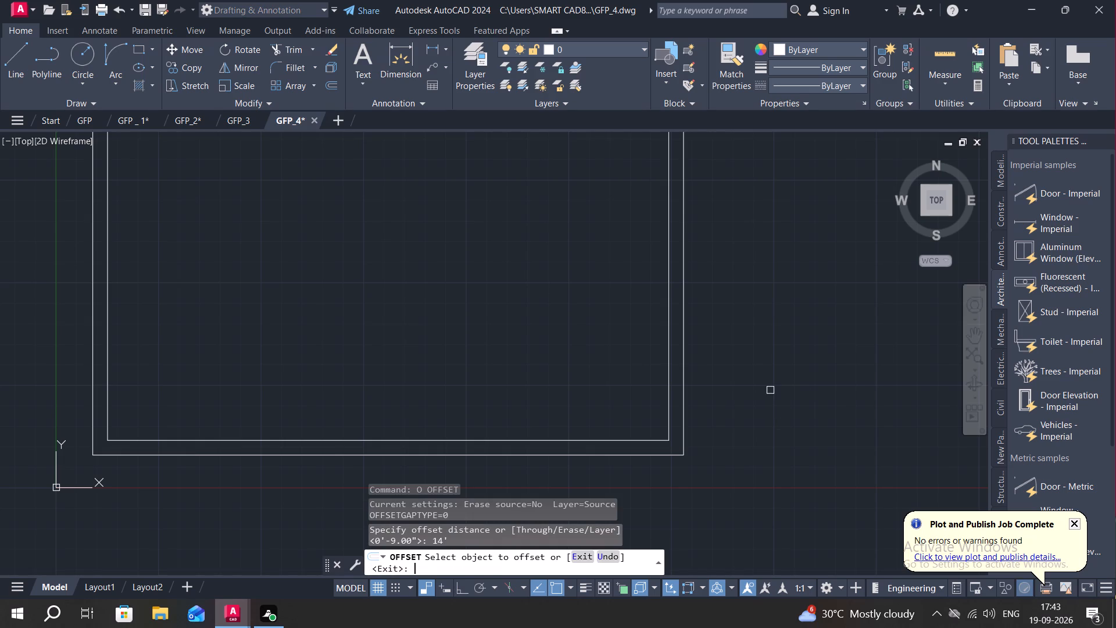
{"action": "scroll", "coordinate": [488, 353], "scroll_direction": "down", "scroll_amount": 1}
{"action": "middle_click_drag", "start_coordinate": [488, 349], "coordinate": [590, 440]}
{"action": "scroll", "coordinate": [538, 420], "scroll_direction": "down", "scroll_amount": 1}
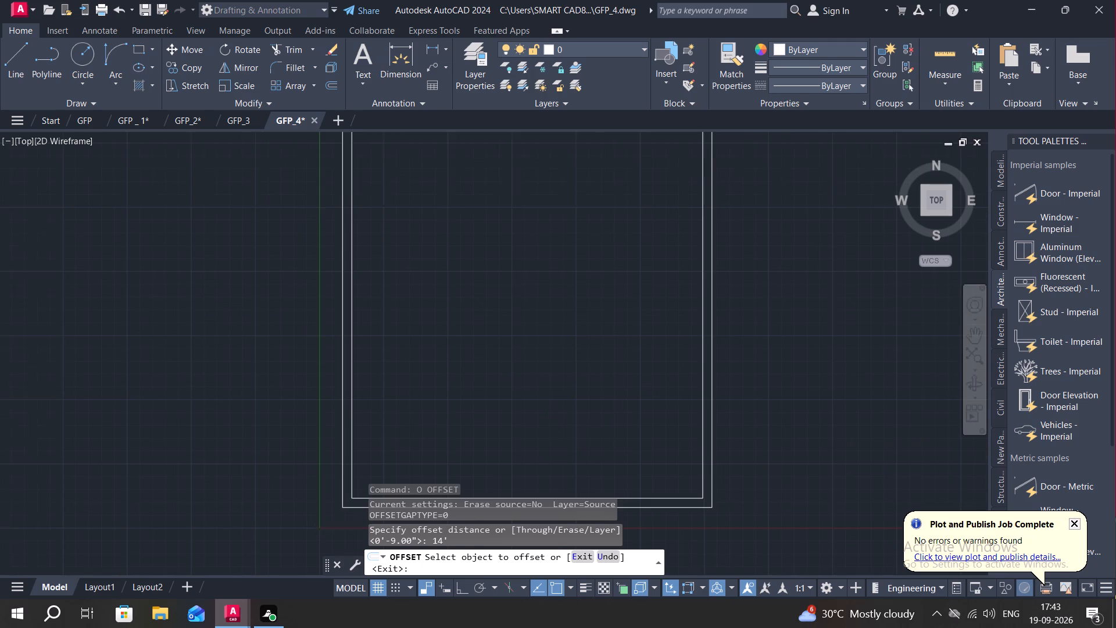
{"action": "left_click", "coordinate": [421, 329]}
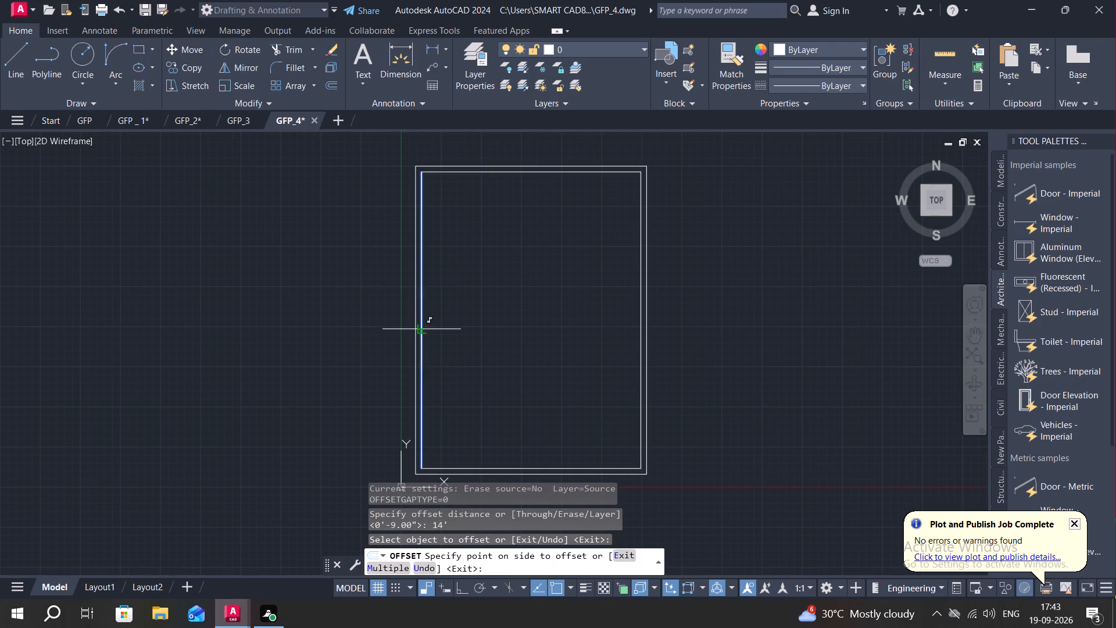
{"action": "left_click", "coordinate": [530, 335]}
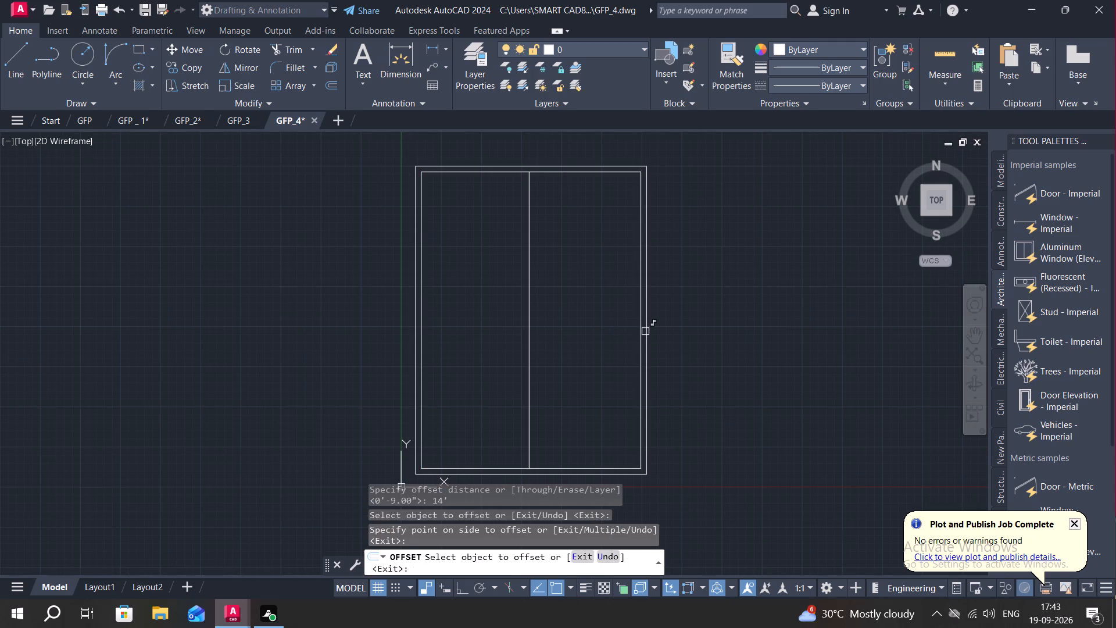
{"action": "left_click", "coordinate": [640, 327]}
{"action": "left_click", "coordinate": [563, 338]}
{"action": "key", "text": "Escape"}
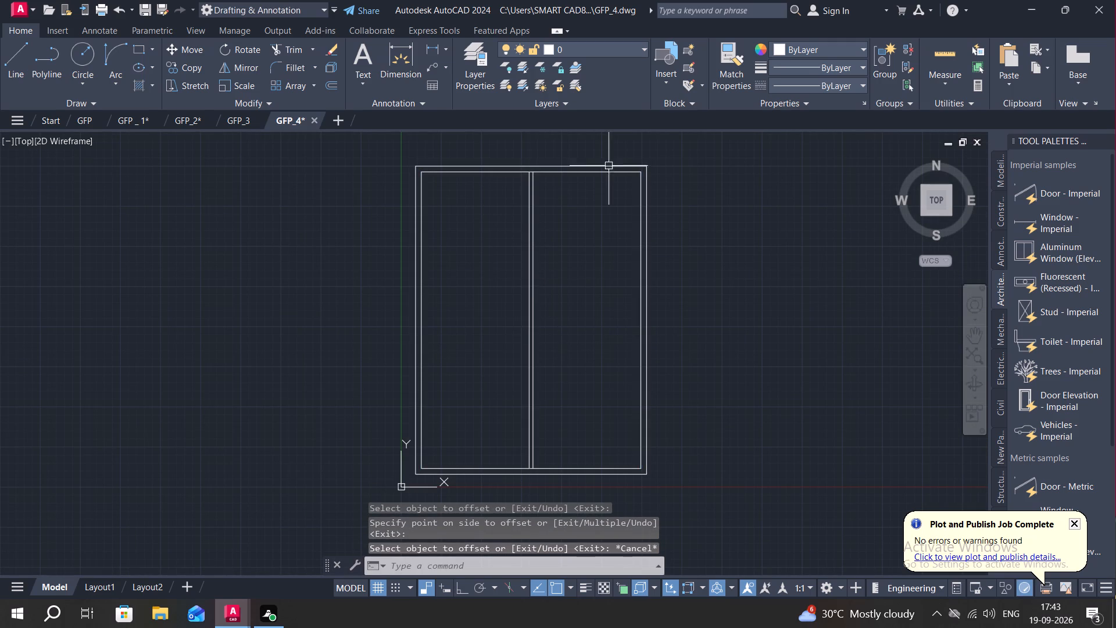
Quick-measure the gap between the two central partition lines near their top end.
{"action": "left_click", "coordinate": [933, 61]}
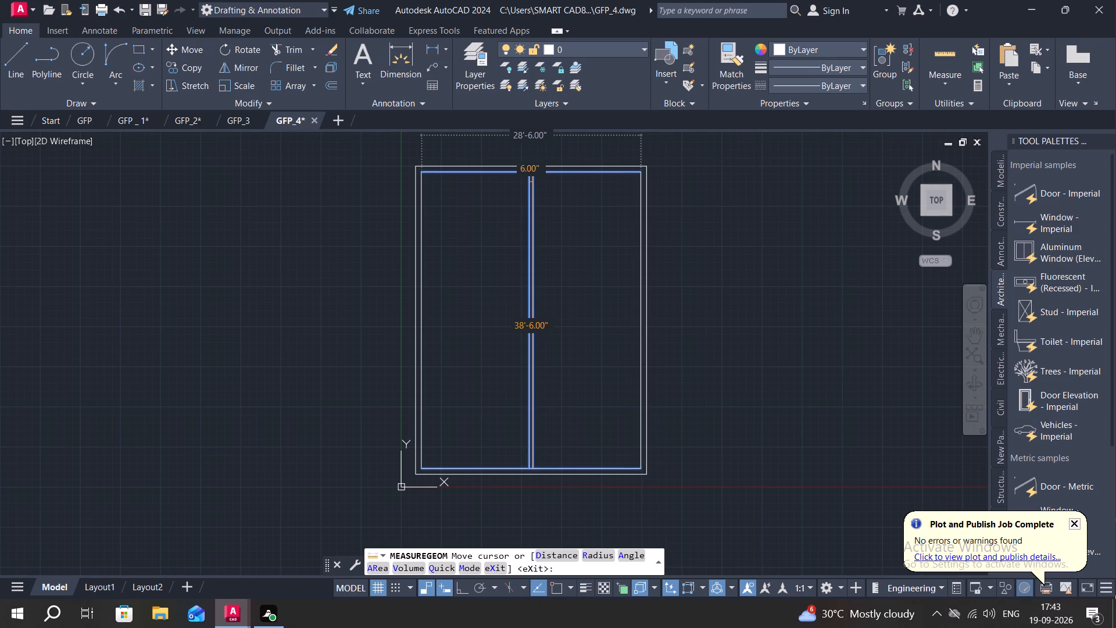
{"action": "key", "text": "Escape"}
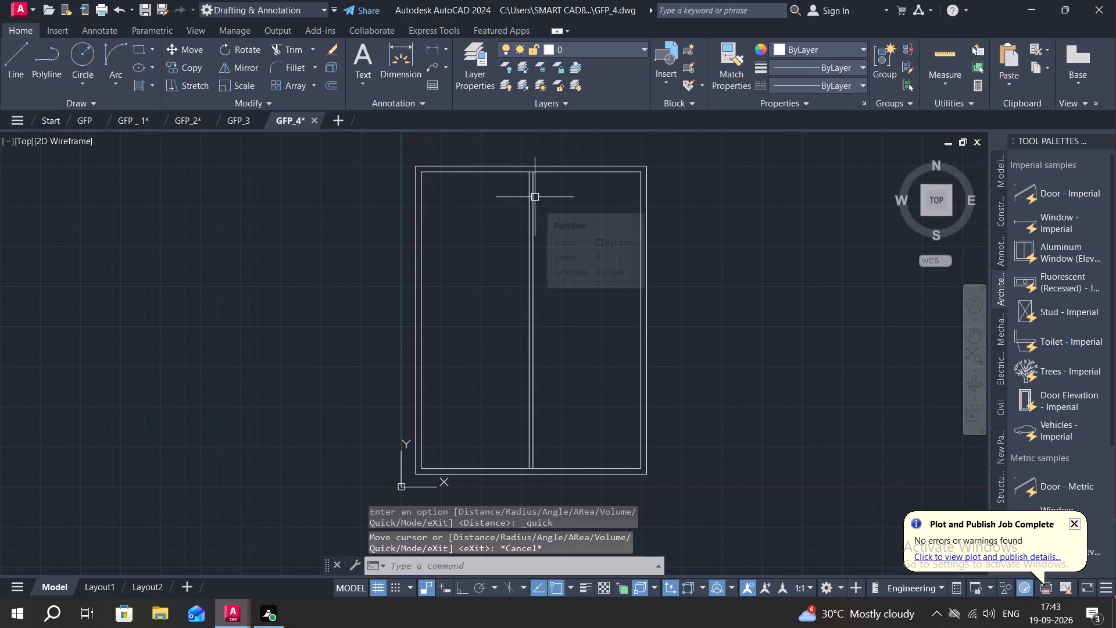
Trim the upper inner wall line between the two central partition lines.
{"action": "type", "text": "TR"}
{"action": "key", "text": "space"}
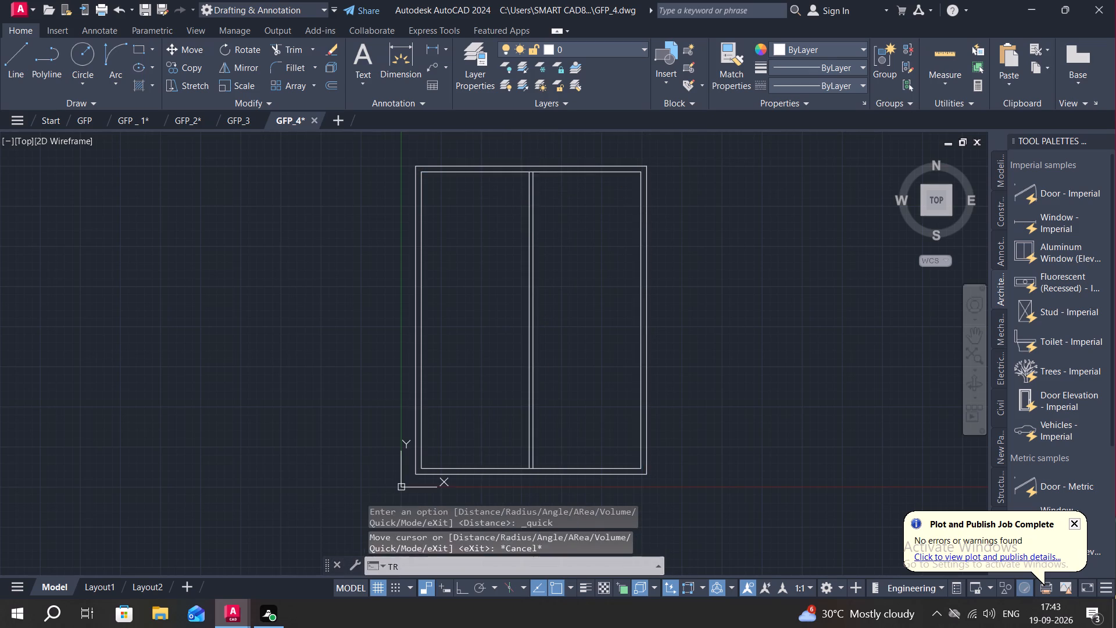
{"action": "scroll", "coordinate": [532, 163], "scroll_direction": "up", "scroll_amount": 2}
{"action": "left_click", "coordinate": [527, 183]}
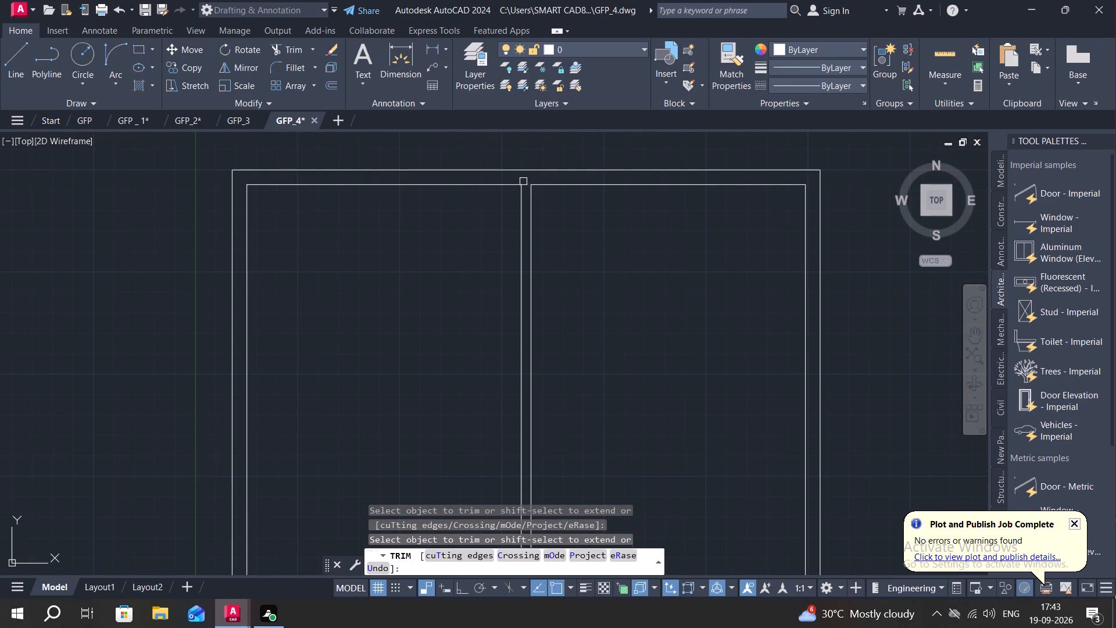
{"action": "key", "text": "Escape"}
Offset the upper inner wall line of the left half 10'6" downward.
{"action": "key", "text": "o"}
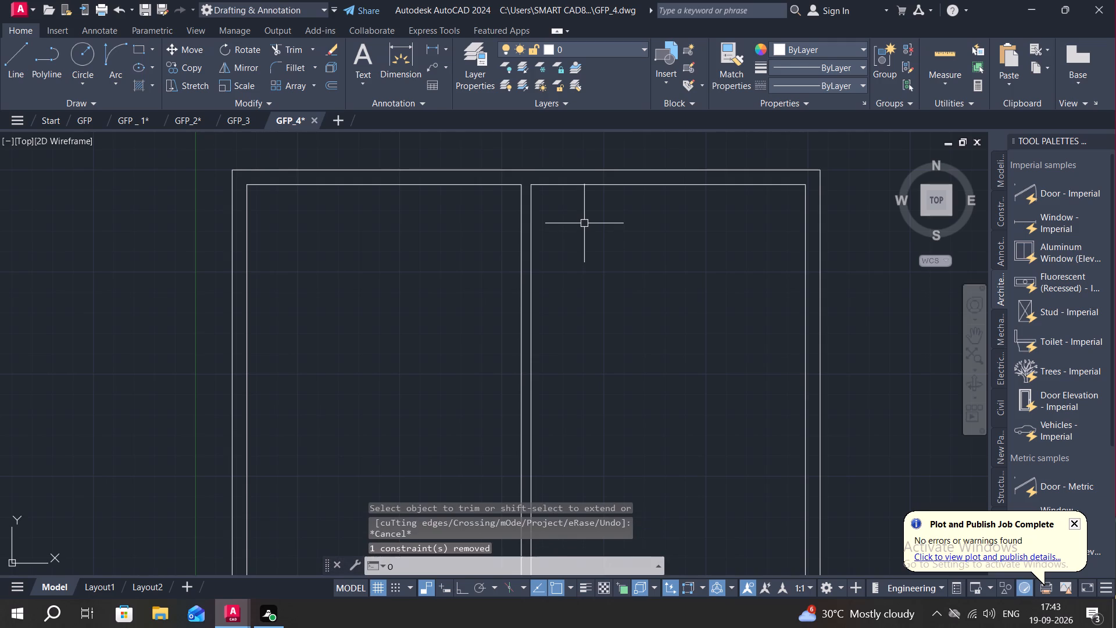
{"action": "key", "text": "space"}
{"action": "type", "text": "10"}
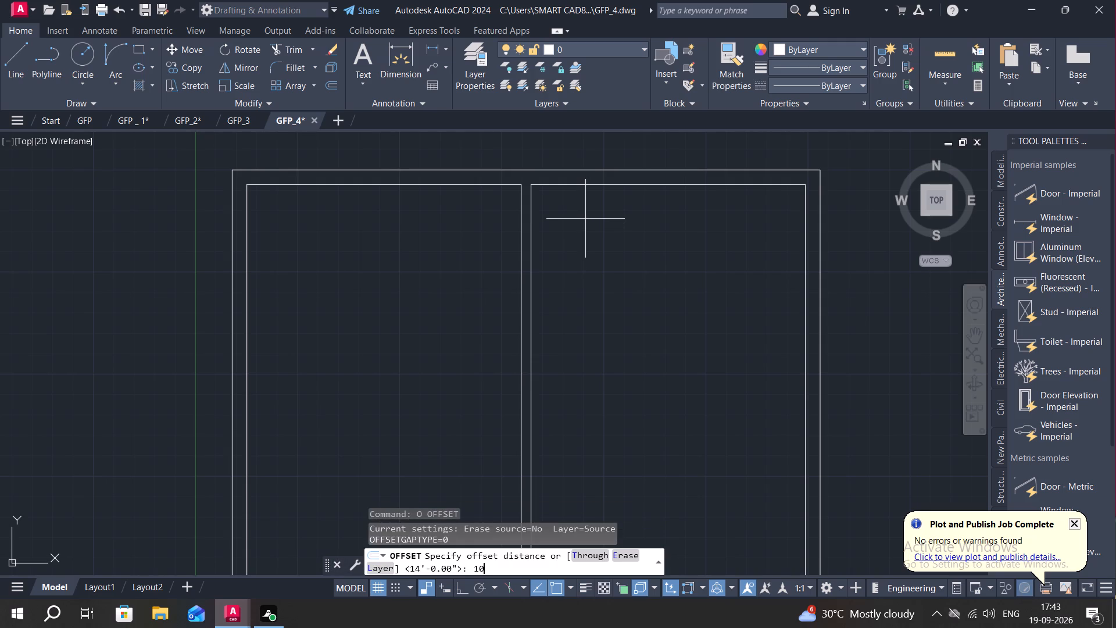
{"action": "key", "text": "apostrophe"}
{"action": "key", "text": "6"}
{"action": "key", "text": "shift+quotedbl"}
{"action": "key", "text": "space"}
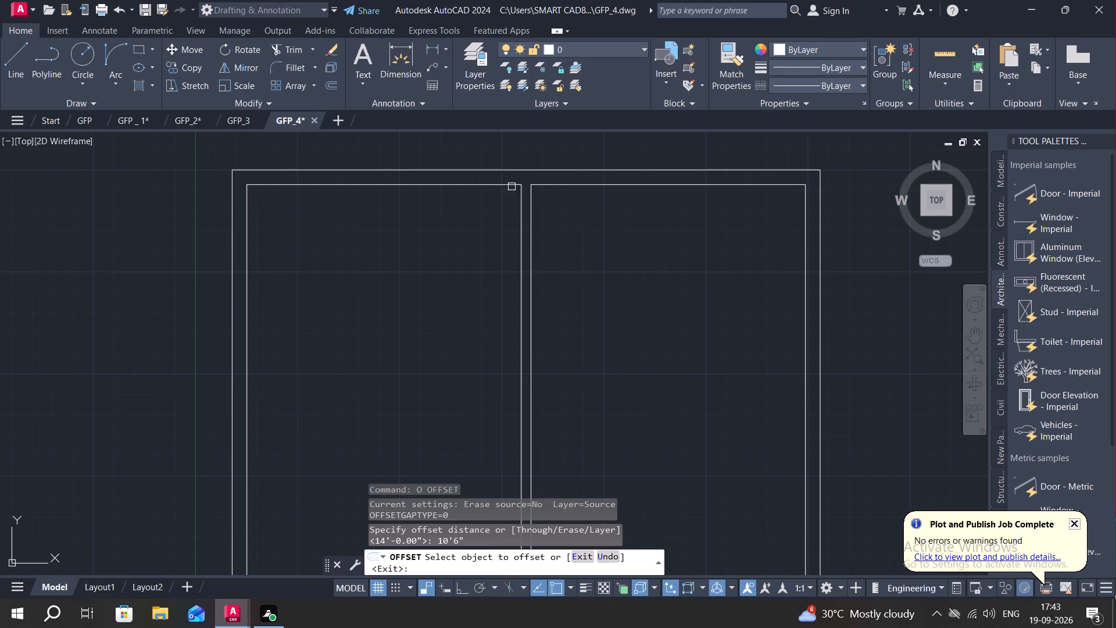
{"action": "left_click", "coordinate": [484, 183]}
{"action": "left_click", "coordinate": [483, 245]}
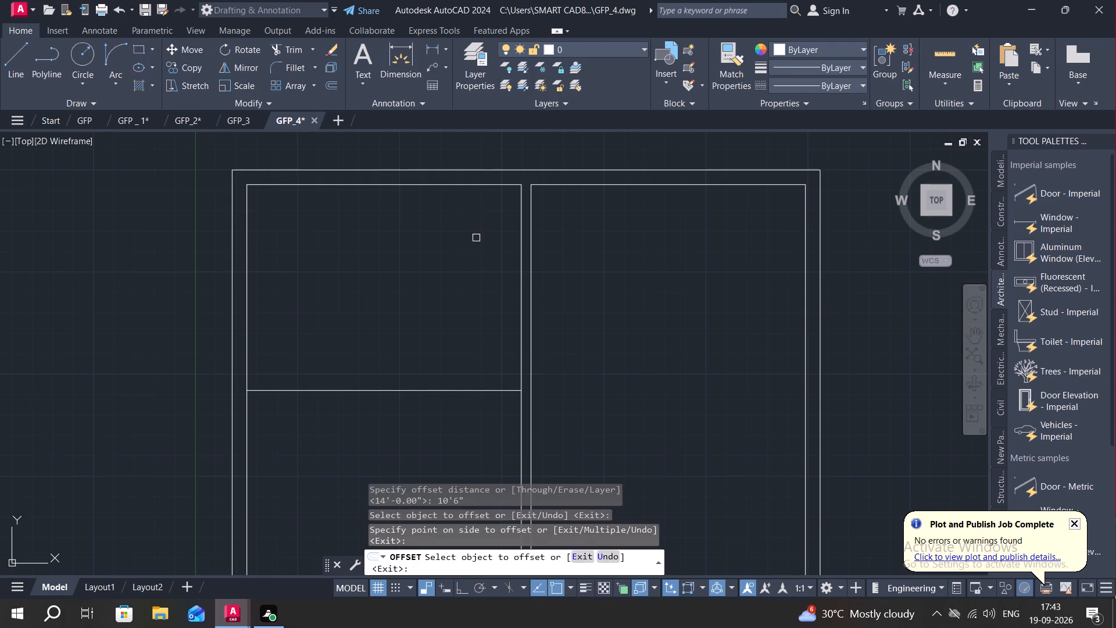
{"action": "key", "text": "Escape"}
Offset the upper inner wall line of the right half 14'6" downward.
{"action": "key", "text": "o"}
{"action": "key", "text": "space"}
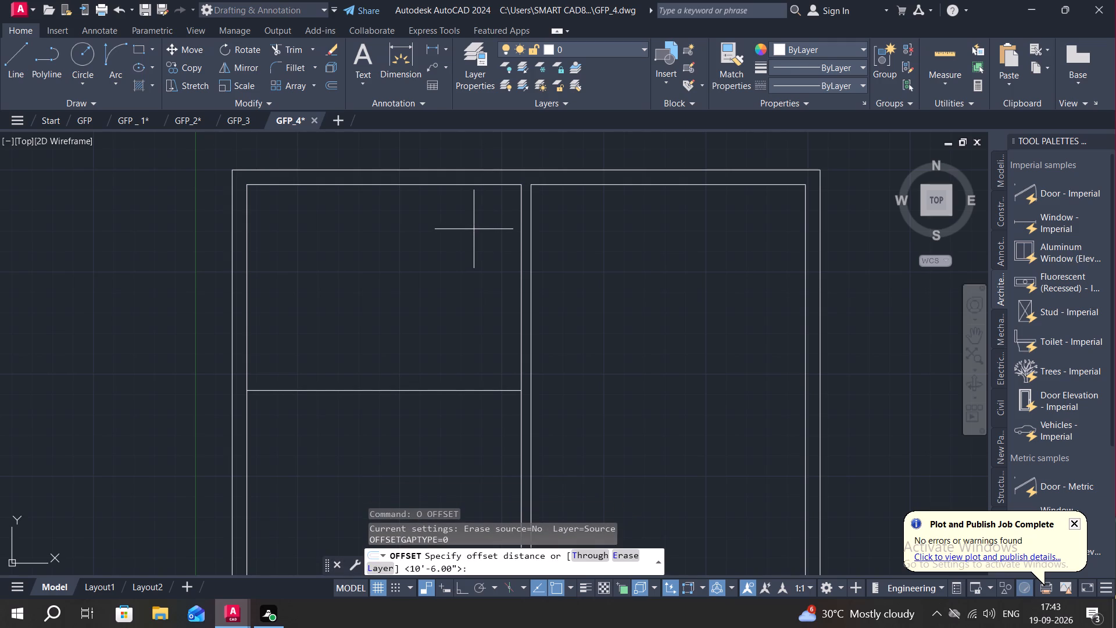
{"action": "key", "text": "1"}
{"action": "type", "text": "4'"}
{"action": "key", "text": "6"}
{"action": "key", "text": "shift+quotedbl"}
{"action": "key", "text": "Return"}
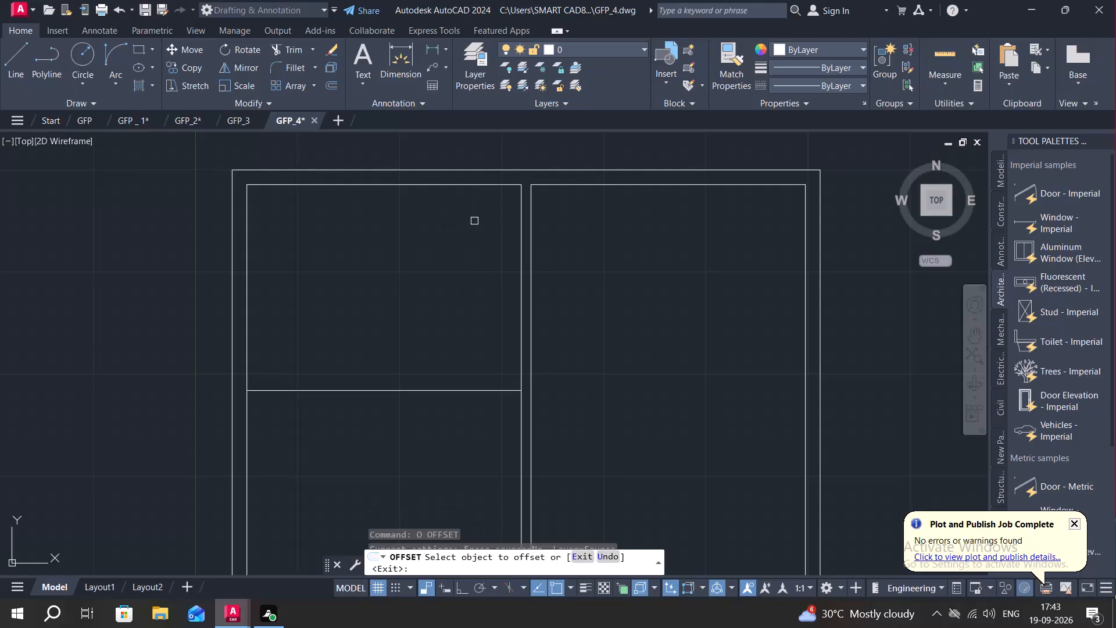
{"action": "left_click", "coordinate": [593, 185]}
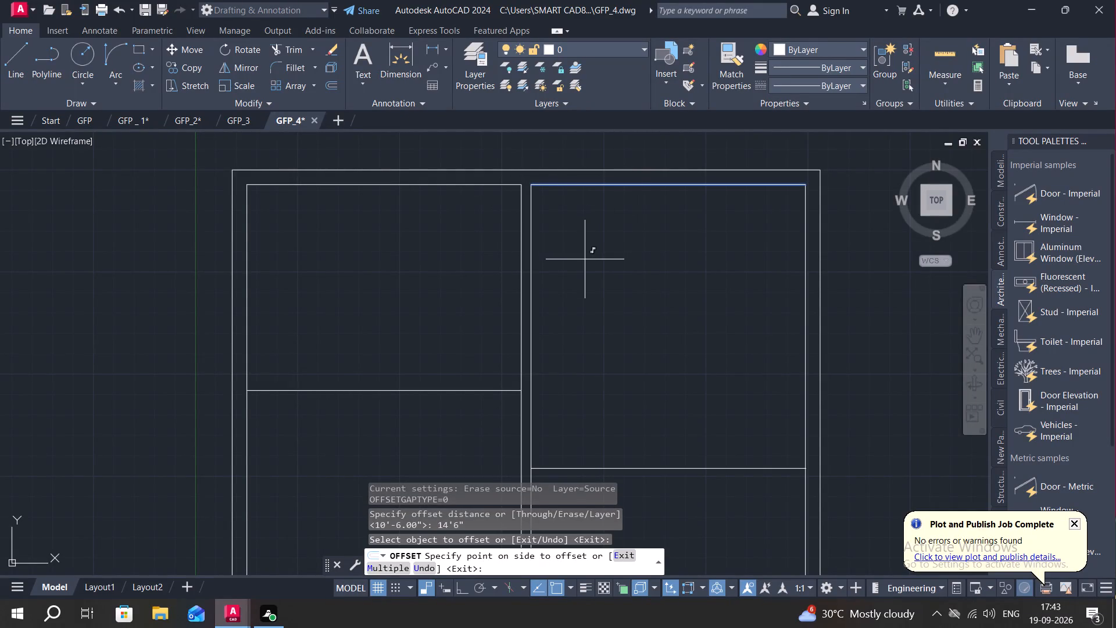
{"action": "left_click", "coordinate": [585, 260]}
{"action": "middle_click_drag", "start_coordinate": [593, 265], "coordinate": [572, 210]}
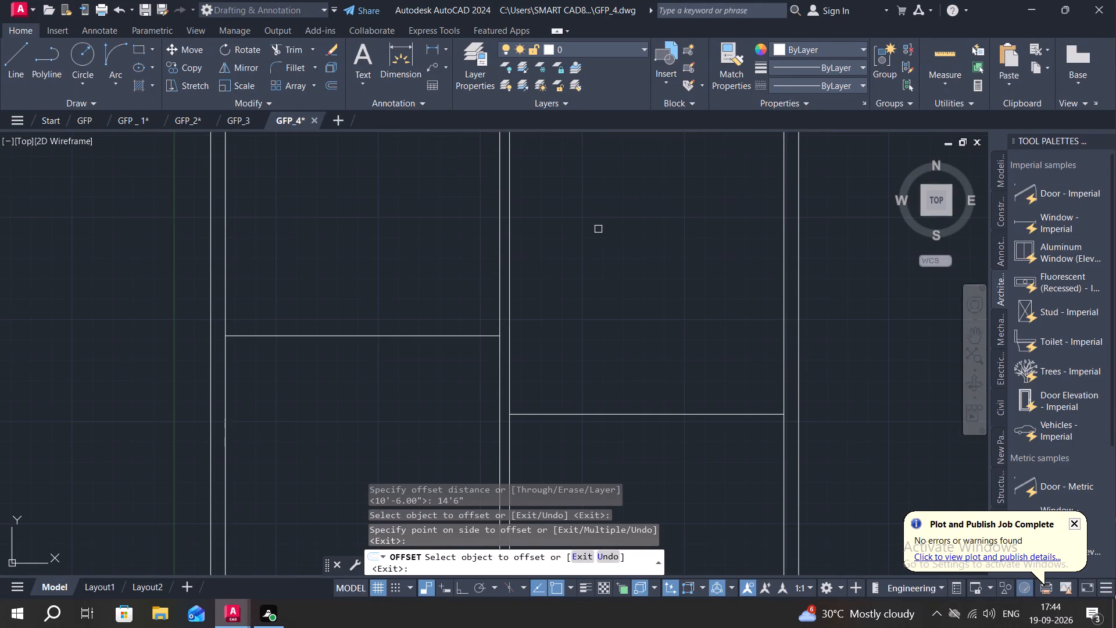
{"action": "key", "text": "Escape"}
Offset the right half's horizontal partition line 5" downward to give that wall its thickness.
{"action": "middle_click_drag", "start_coordinate": [604, 229], "coordinate": [613, 172]}
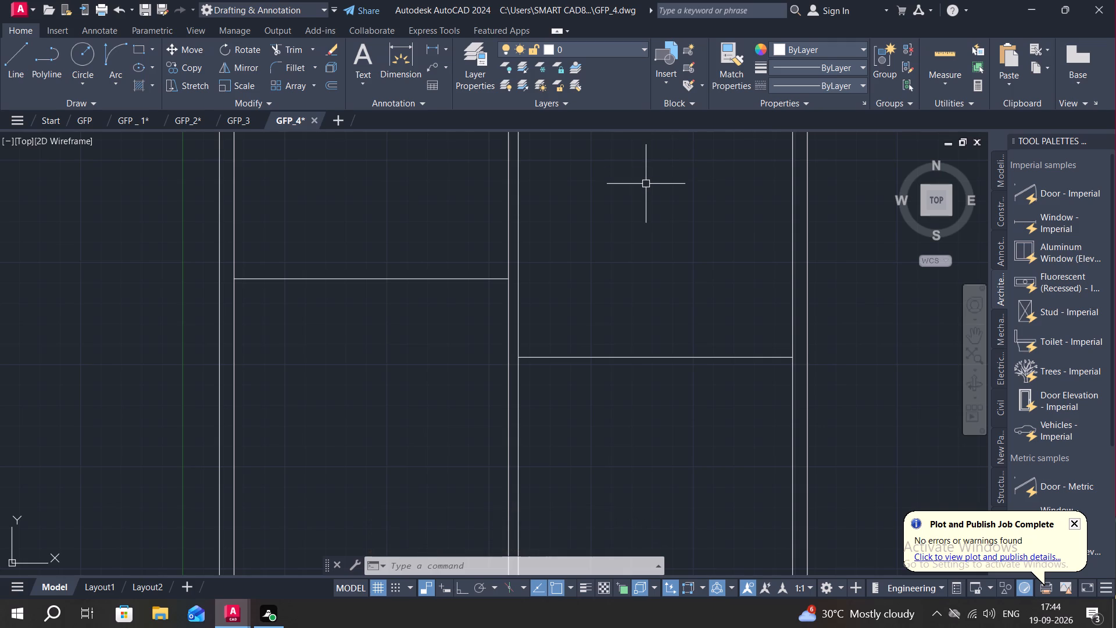
{"action": "middle_click_drag", "start_coordinate": [654, 237], "coordinate": [650, 164]}
{"action": "key", "text": "Escape"}
{"action": "type", "text": "O 5"}
{"action": "key", "text": "shift+quotedbl"}
{"action": "key", "text": "space"}
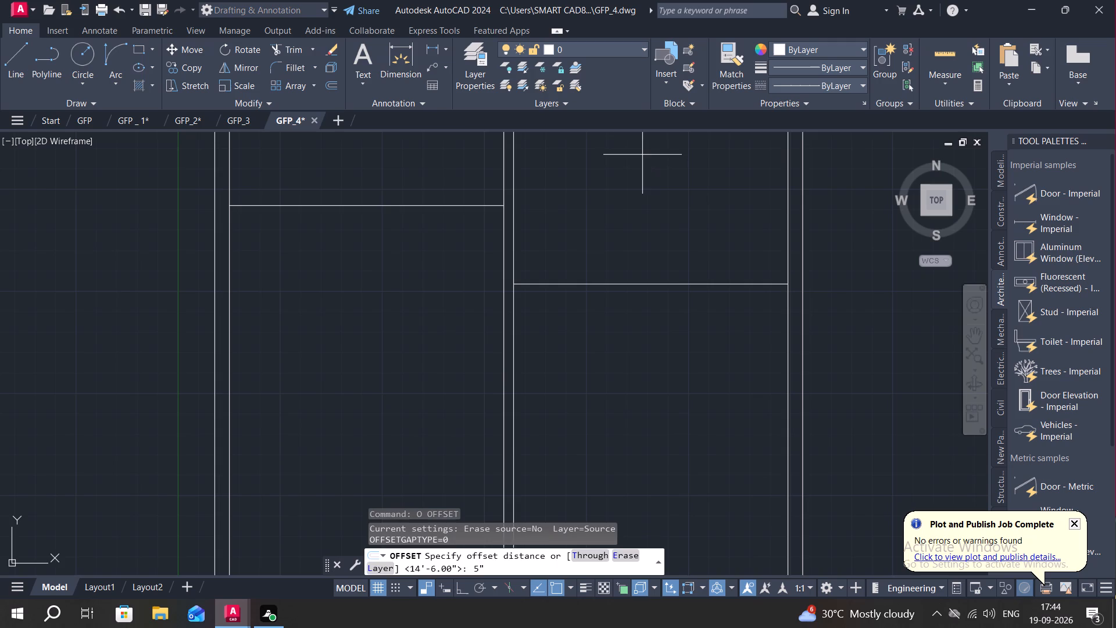
{"action": "left_click", "coordinate": [677, 284]}
{"action": "left_click", "coordinate": [684, 315]}
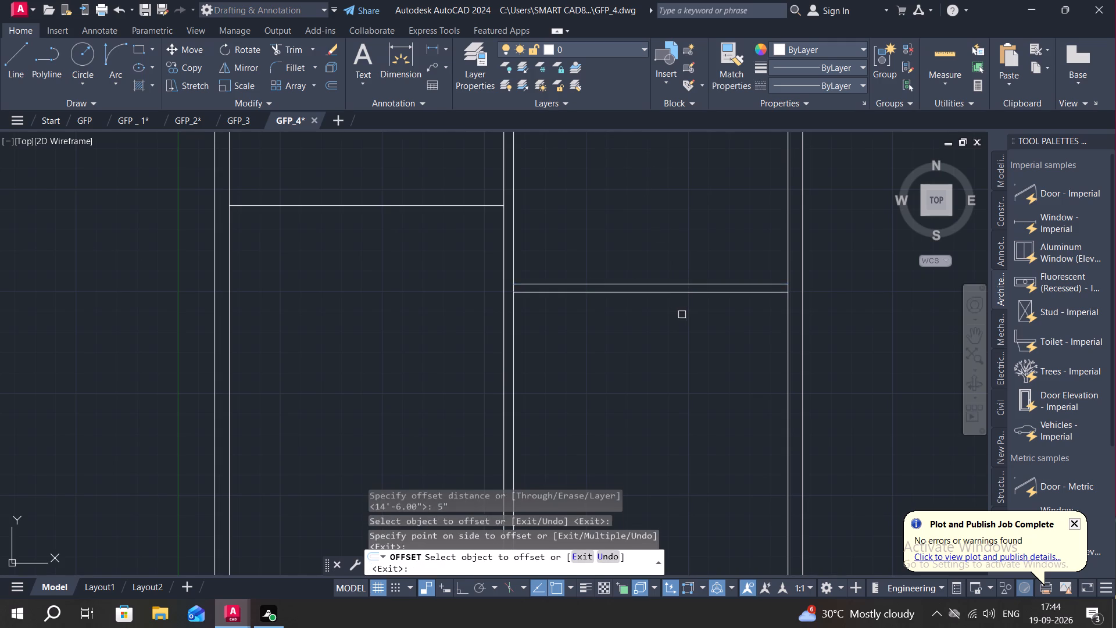
Offset the lower line of the right half's horizontal partition 6' downward.
{"action": "middle_click_drag", "start_coordinate": [666, 309], "coordinate": [653, 280]}
{"action": "key", "text": "Escape"}
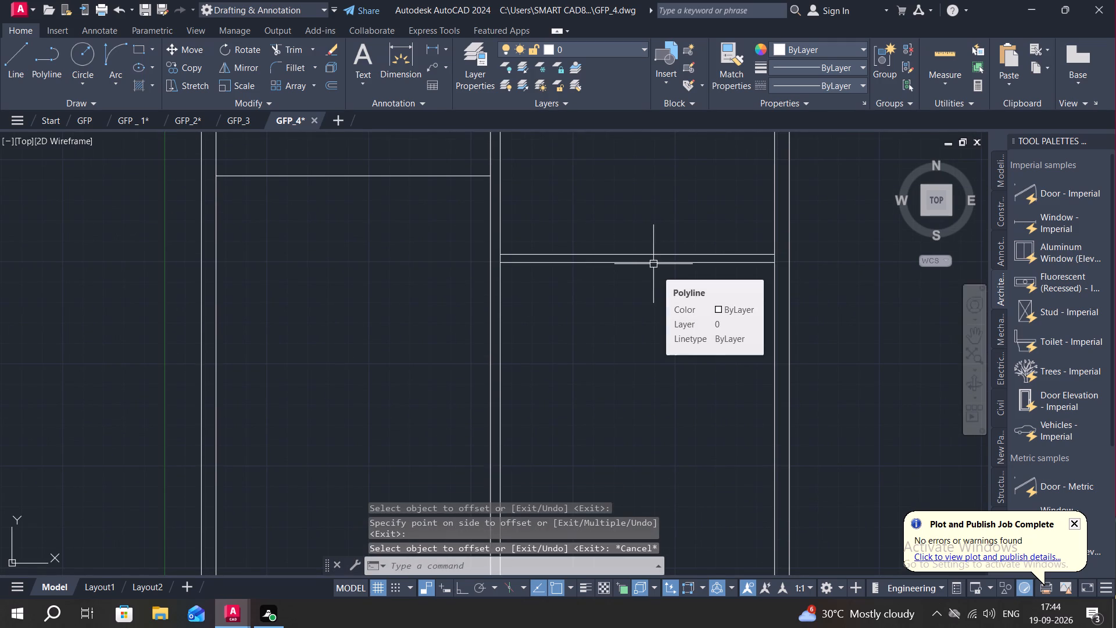
{"action": "type", "text": "6'"}
{"action": "key", "text": "space"}
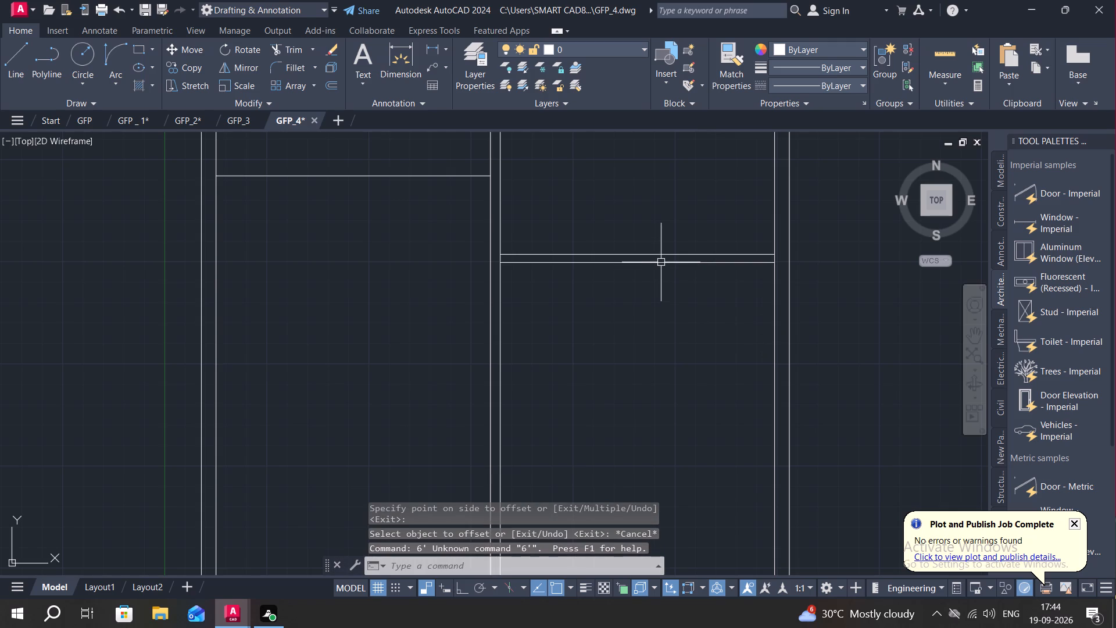
{"action": "key", "text": "space"}
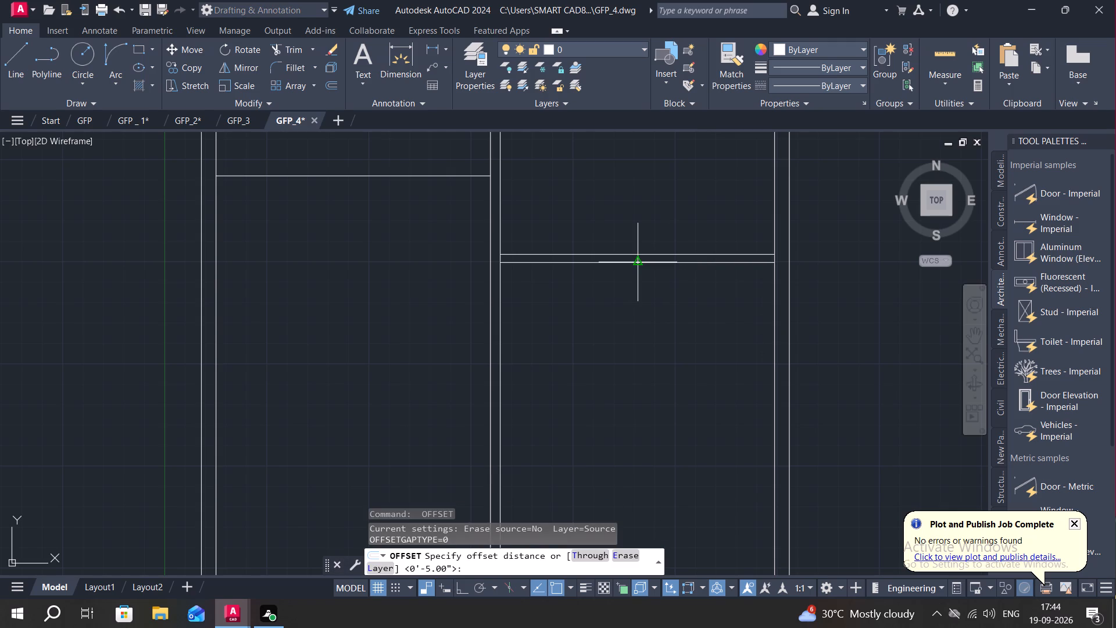
{"action": "key", "text": "6"}
{"action": "key", "text": "apostrophe"}
{"action": "key", "text": "space"}
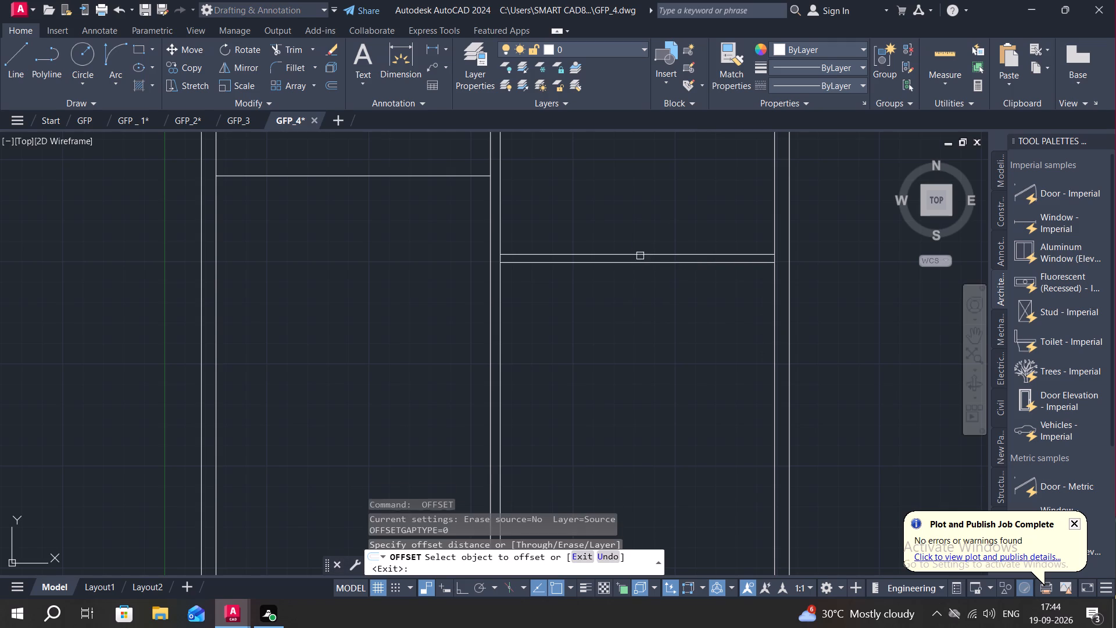
{"action": "left_click", "coordinate": [647, 263]}
{"action": "left_click", "coordinate": [650, 304]}
{"action": "key", "text": "Escape"}
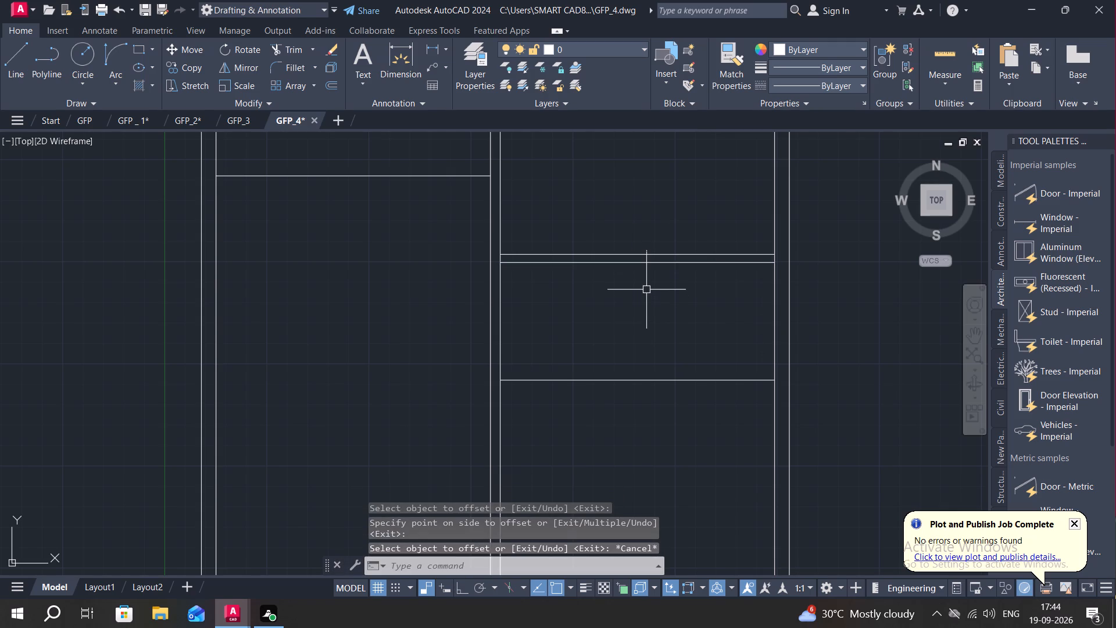
Measure the spaces between the right half's horizontal partition lines.
{"action": "type", "text": "O"}
{"action": "key", "text": "space"}
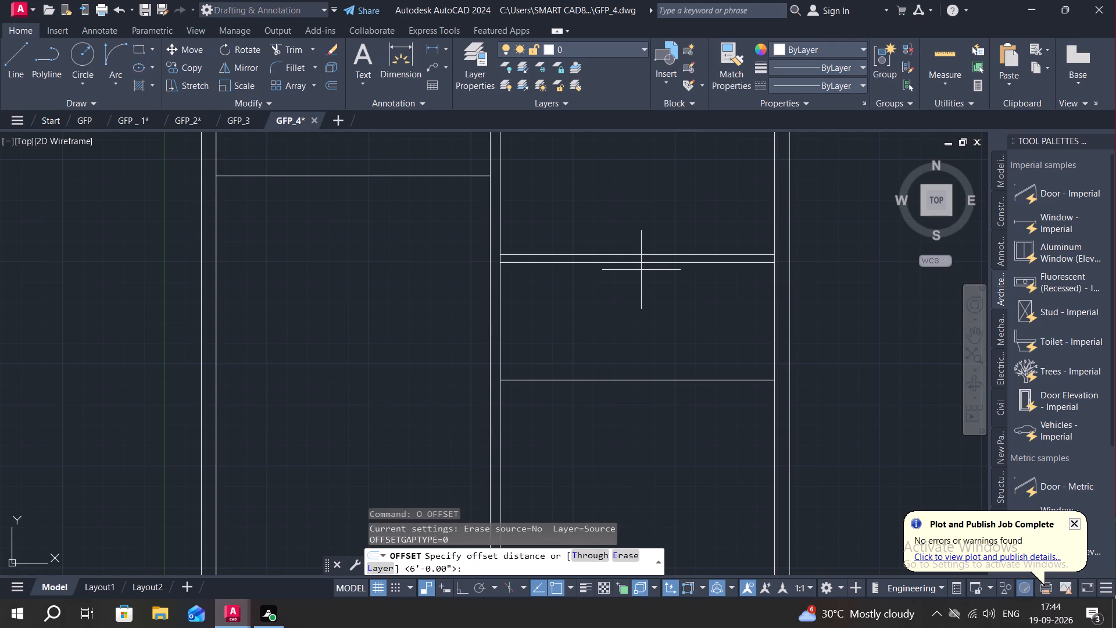
{"action": "left_click", "coordinate": [937, 49]}
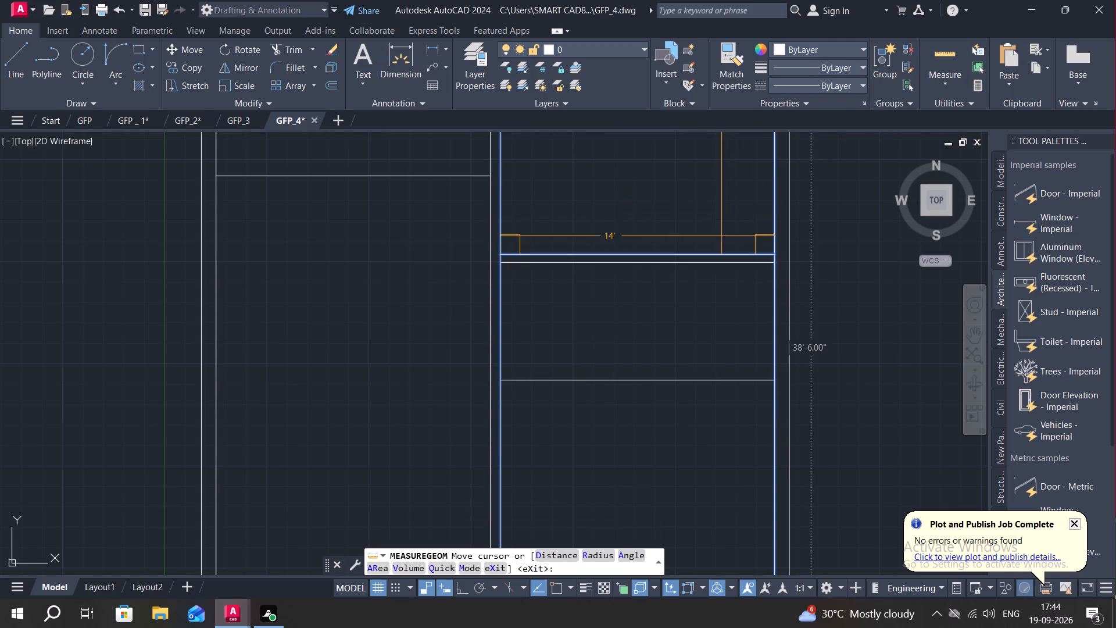
{"action": "key", "text": "Escape"}
{"action": "key", "text": "5"}
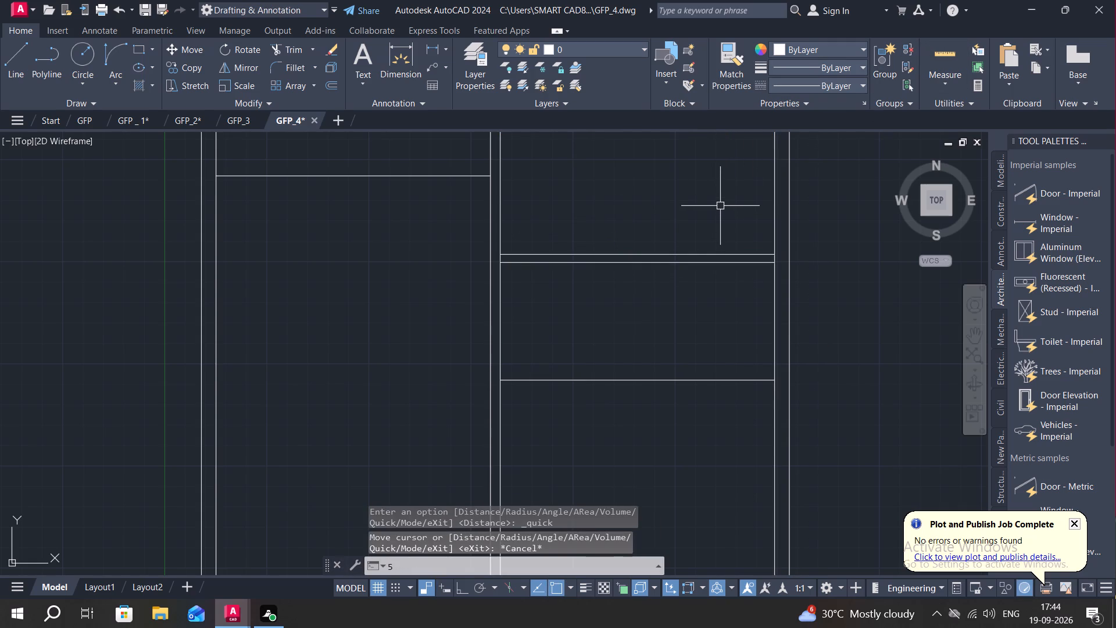
{"action": "type", "text": "\""}
{"action": "key", "text": "space"}
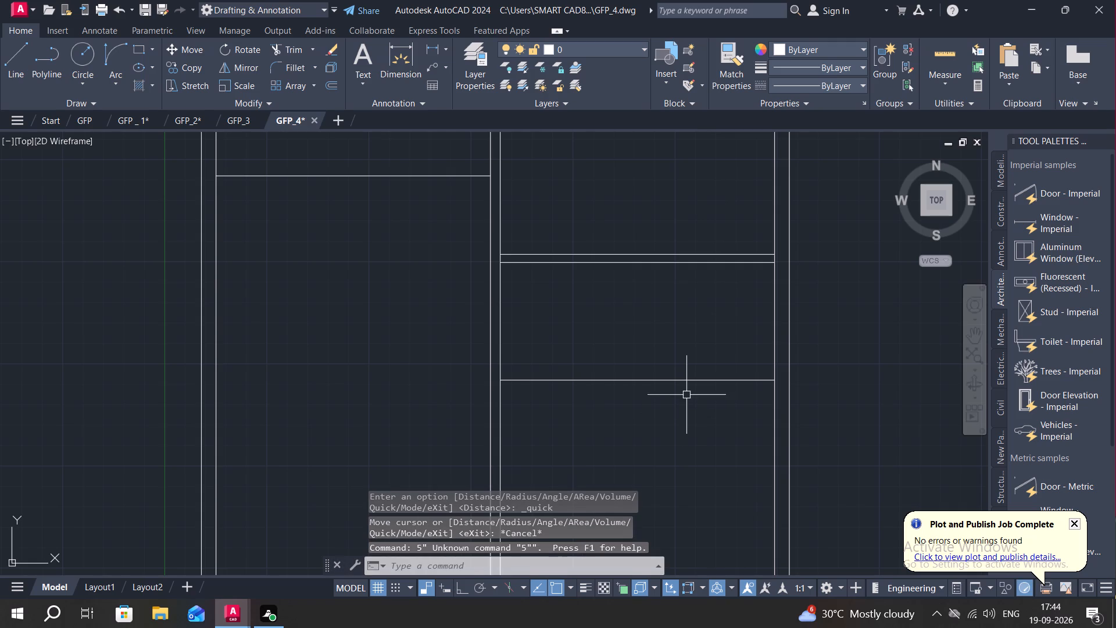
{"action": "key", "text": "space"}
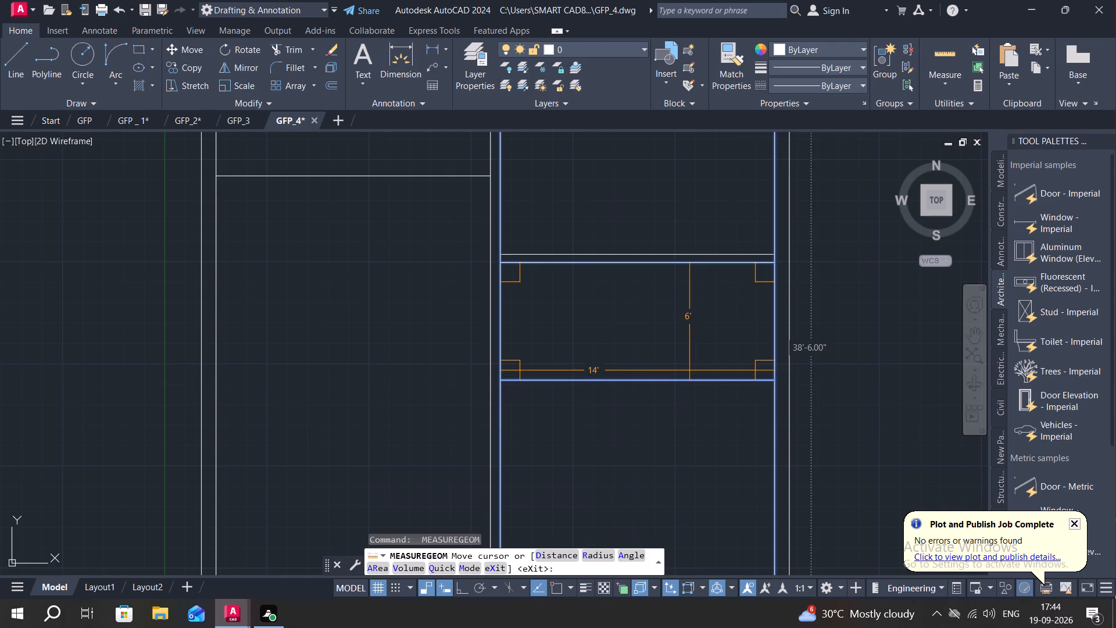
{"action": "key", "text": "Escape"}
{"action": "key", "text": "Escape"}
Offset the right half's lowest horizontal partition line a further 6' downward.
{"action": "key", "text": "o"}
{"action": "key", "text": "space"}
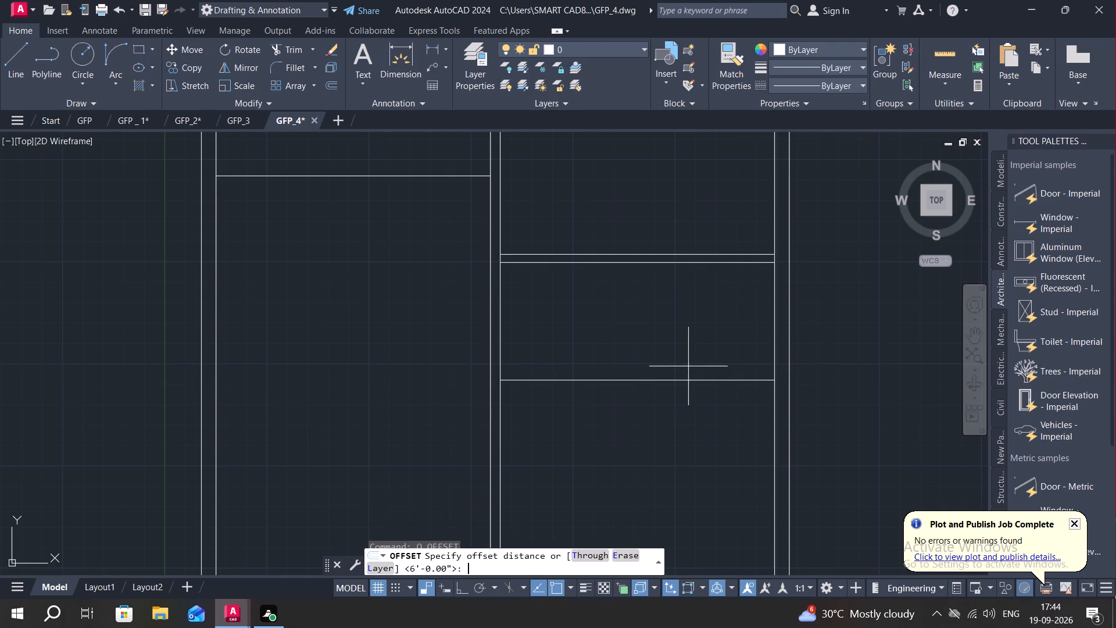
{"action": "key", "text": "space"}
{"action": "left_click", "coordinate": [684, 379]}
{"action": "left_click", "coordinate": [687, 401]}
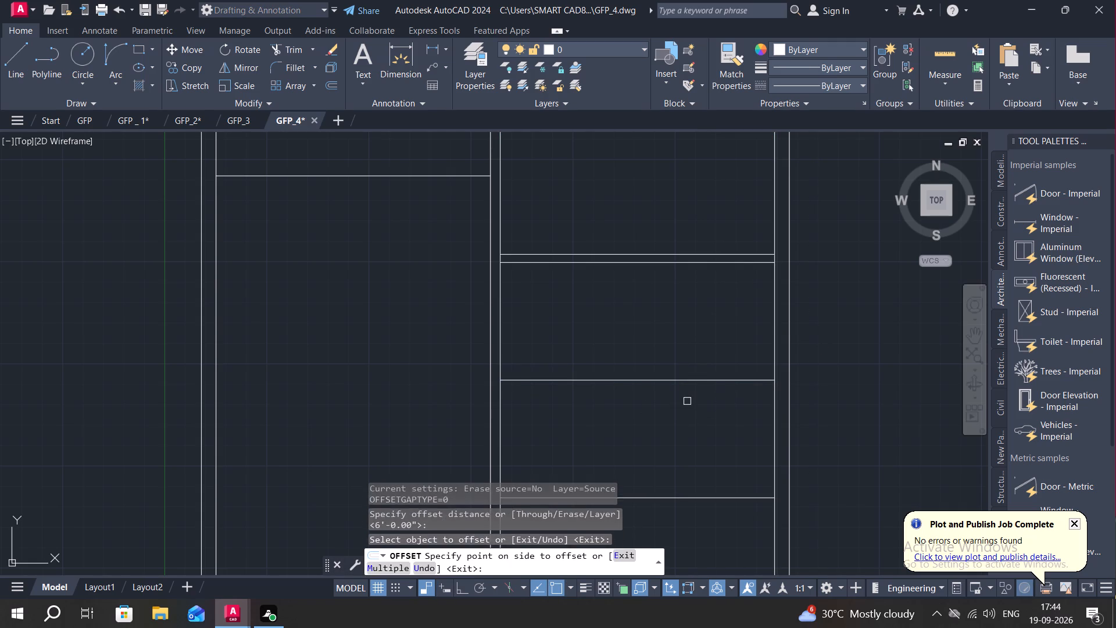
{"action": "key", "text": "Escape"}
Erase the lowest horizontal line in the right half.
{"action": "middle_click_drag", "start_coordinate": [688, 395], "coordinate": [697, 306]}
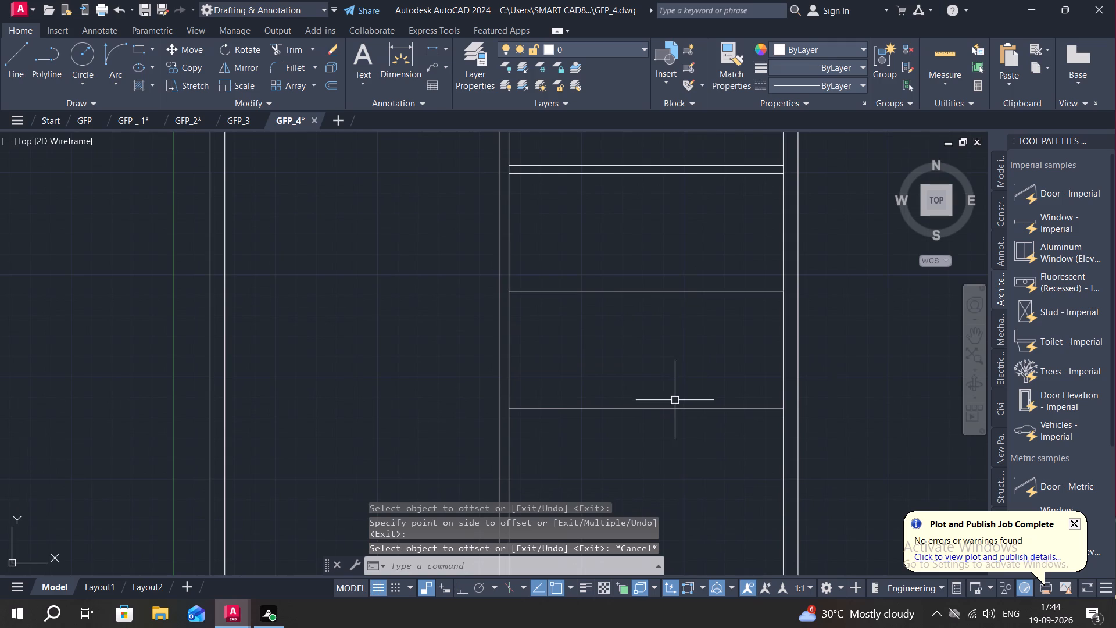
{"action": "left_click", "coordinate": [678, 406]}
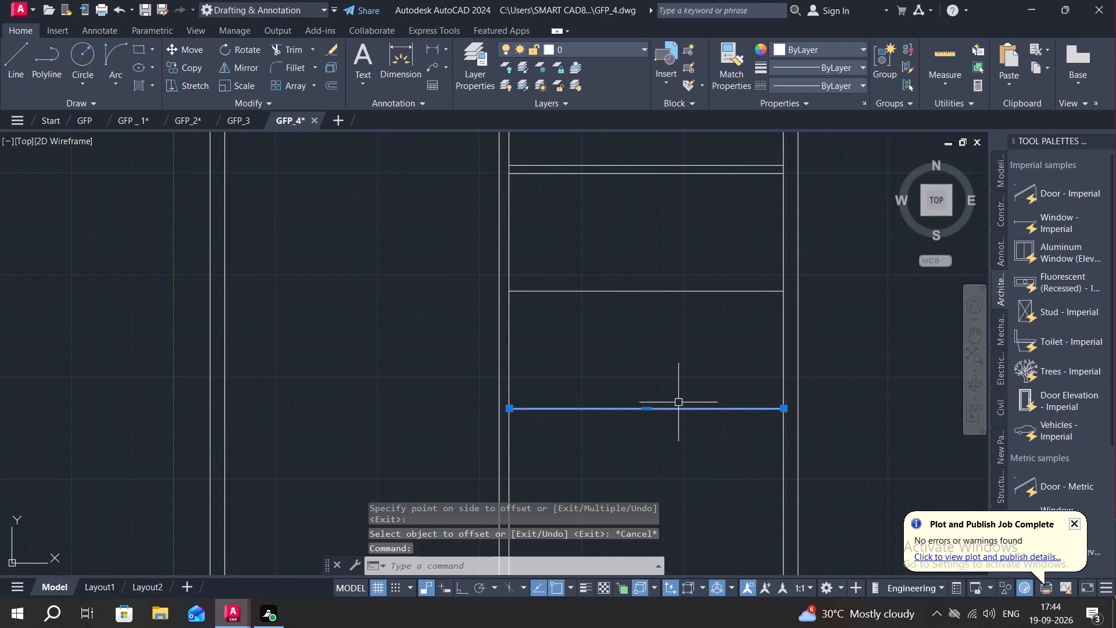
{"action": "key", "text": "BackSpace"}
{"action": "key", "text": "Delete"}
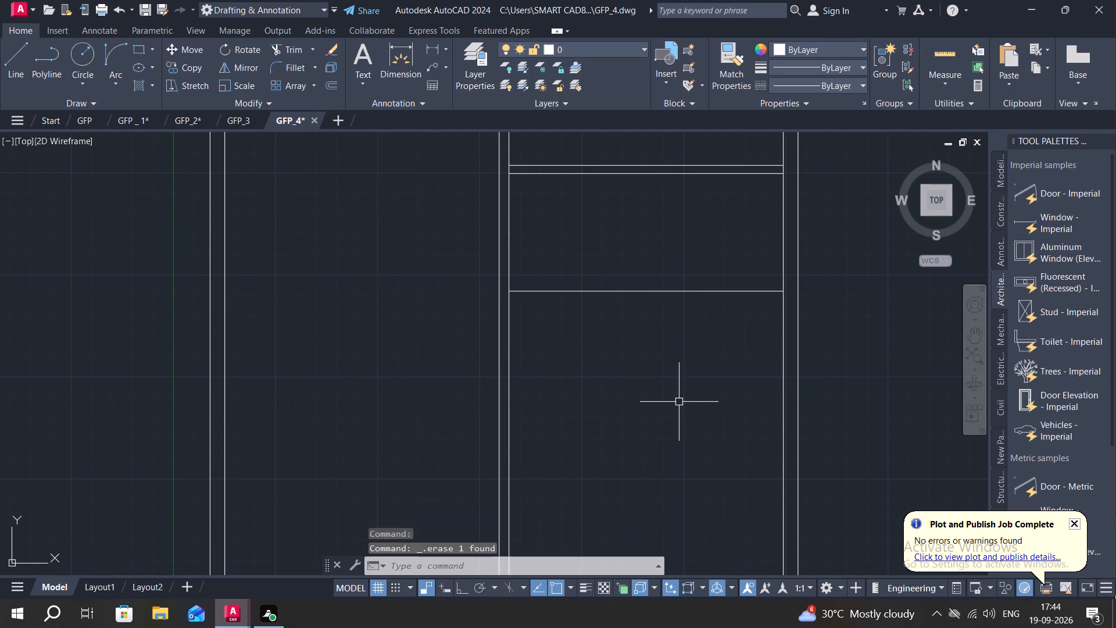
Offset the remaining single horizontal line in the right half 5" downward to form the second partition wall.
{"action": "type", "text": "O"}
{"action": "key", "text": "space"}
{"action": "type", "text": "5\""}
{"action": "key", "text": "Return"}
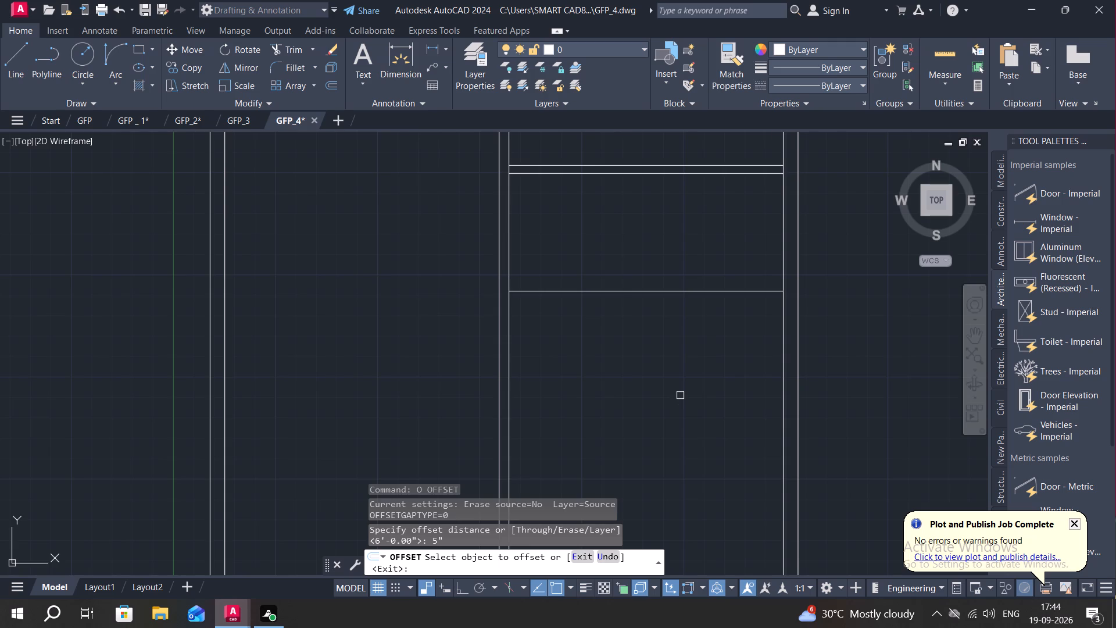
{"action": "left_click", "coordinate": [703, 292]}
{"action": "left_click", "coordinate": [706, 314]}
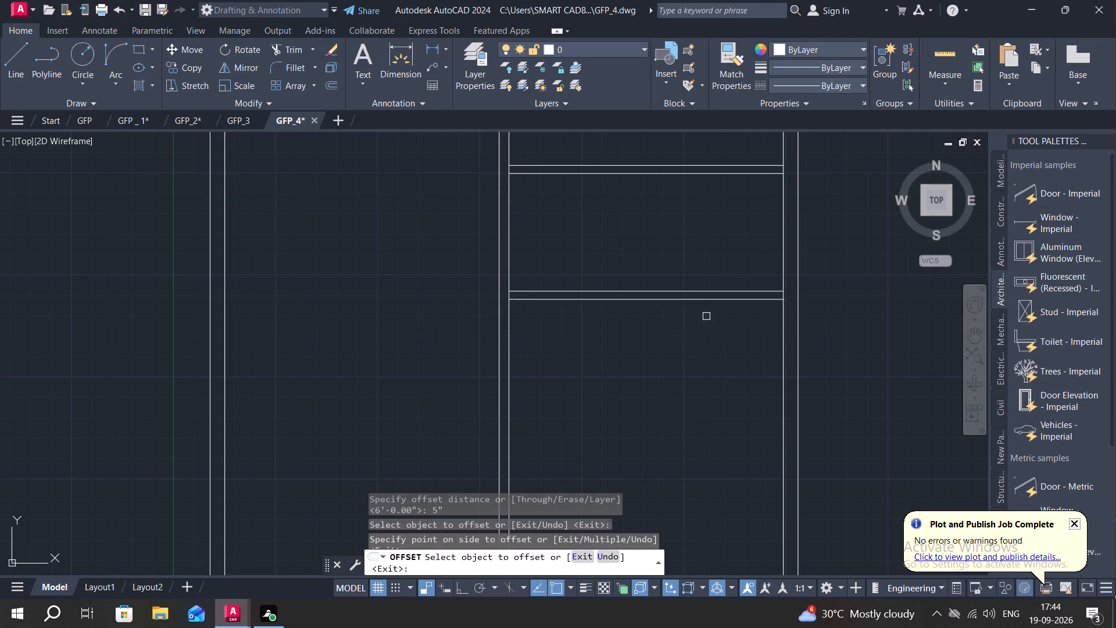
{"action": "middle_click_drag", "start_coordinate": [711, 349], "coordinate": [695, 248]}
{"action": "key", "text": "Escape"}
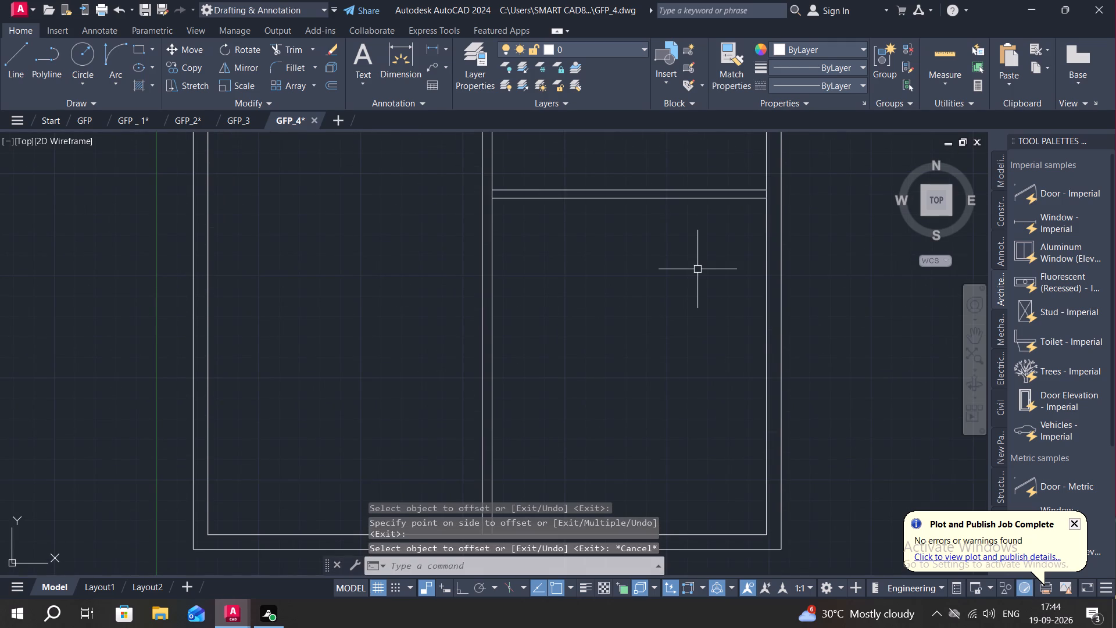
Offset the lower line of the right half's second horizontal partition 10' downward.
{"action": "type", "text": "O"}
{"action": "key", "text": "space"}
{"action": "type", "text": "10'"}
{"action": "key", "text": "space"}
{"action": "left_click", "coordinate": [717, 198]}
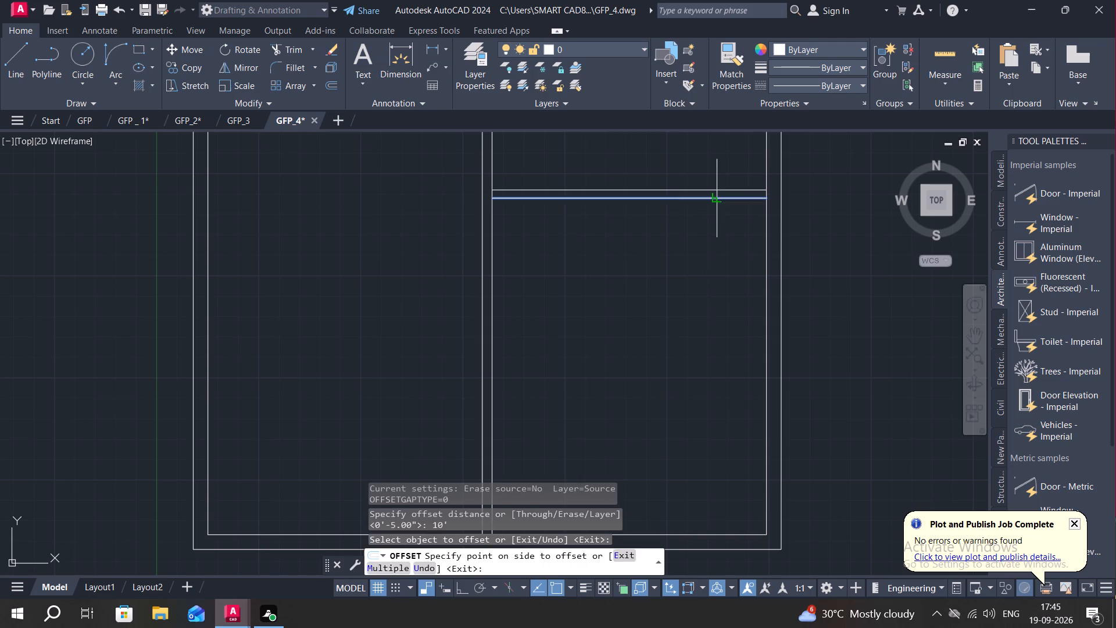
{"action": "left_click", "coordinate": [713, 291]}
{"action": "key", "text": "Escape"}
Offset the right half's lowest horizontal line 5" downward to form the third partition wall.
{"action": "middle_click_drag", "start_coordinate": [698, 287], "coordinate": [709, 254]}
{"action": "key", "text": "o"}
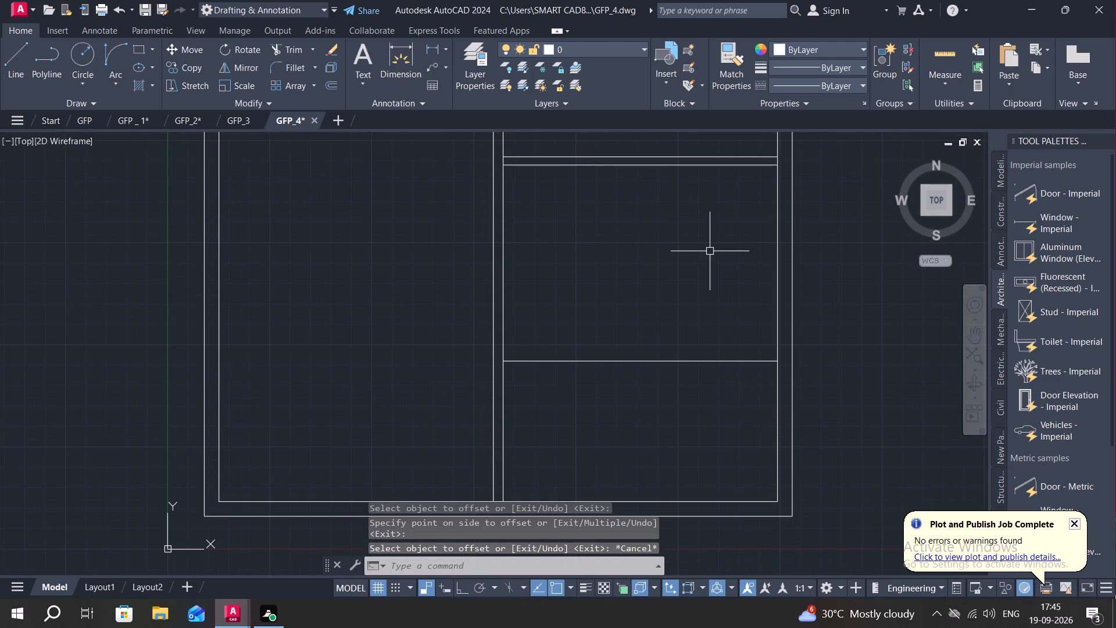
{"action": "key", "text": "space"}
{"action": "type", "text": "5"}
{"action": "key", "text": "shift+quotedbl"}
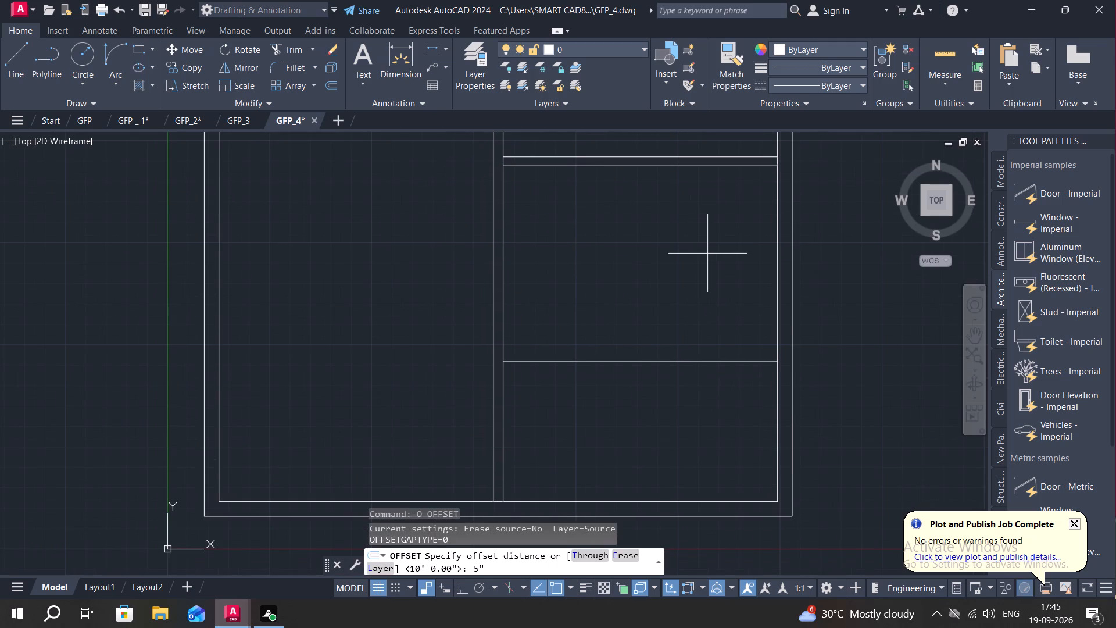
{"action": "key", "text": "space"}
{"action": "left_click", "coordinate": [691, 363]}
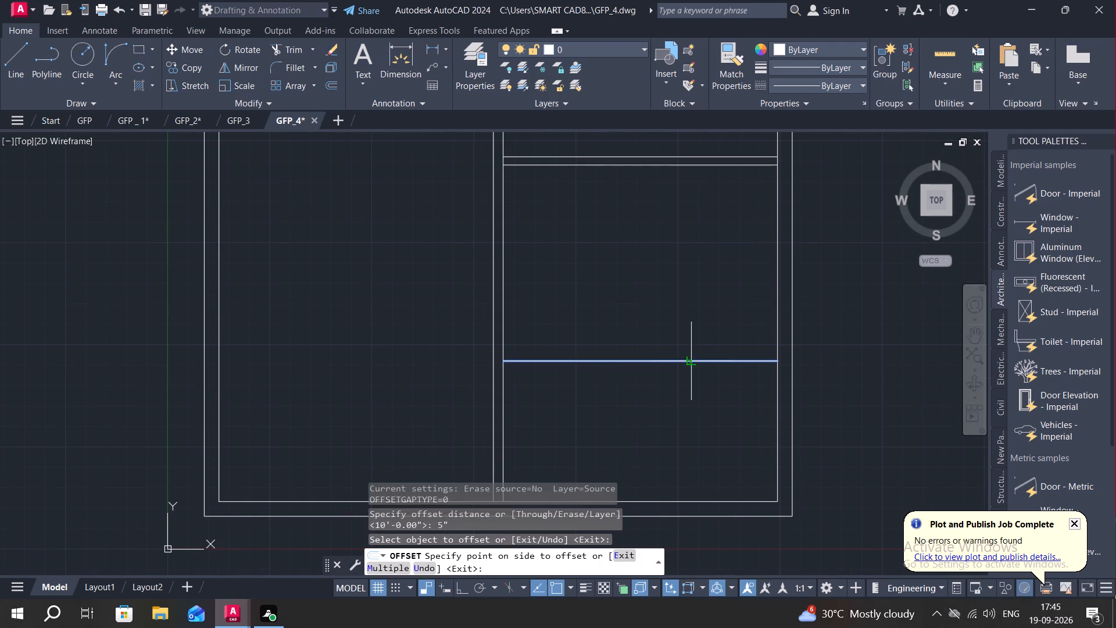
{"action": "left_click", "coordinate": [697, 378]}
{"action": "key", "text": "Escape"}
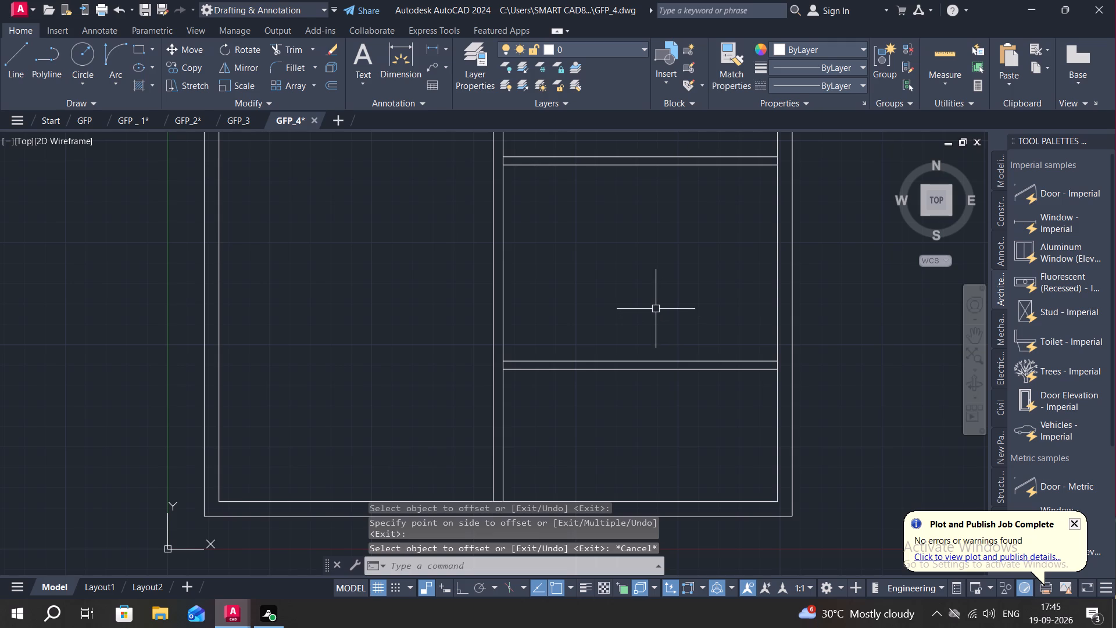
Measure the room between the second and third horizontal partitions of the right half.
{"action": "left_click", "coordinate": [928, 58]}
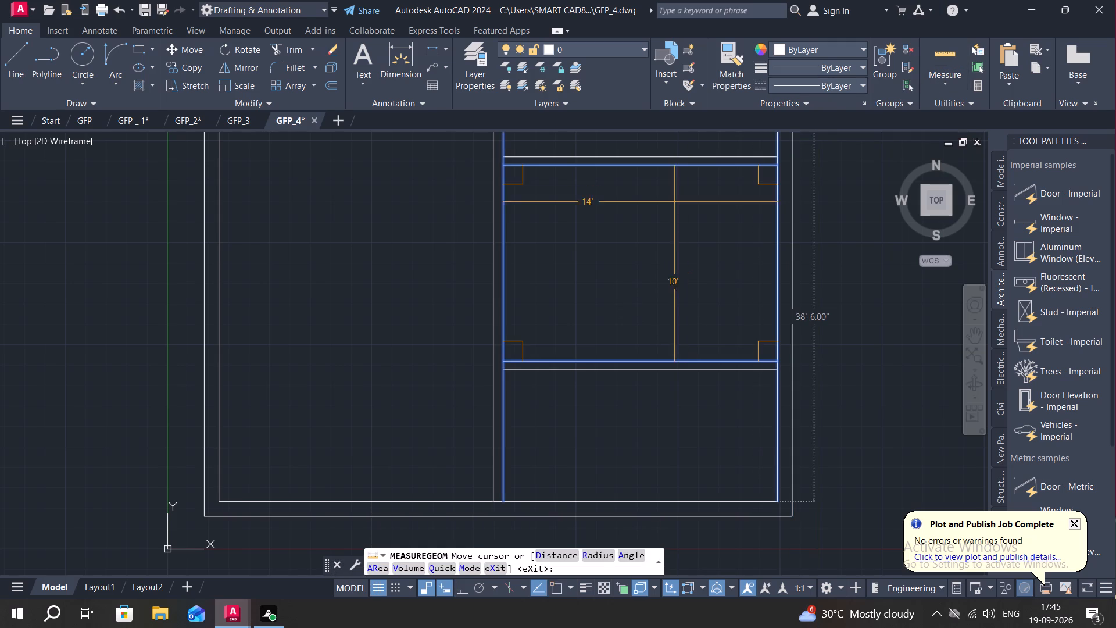
{"action": "key", "text": "Escape"}
Trim the right outer wall's inner line between the paired lines of all three horizontal partitions.
{"action": "key", "text": "t"}
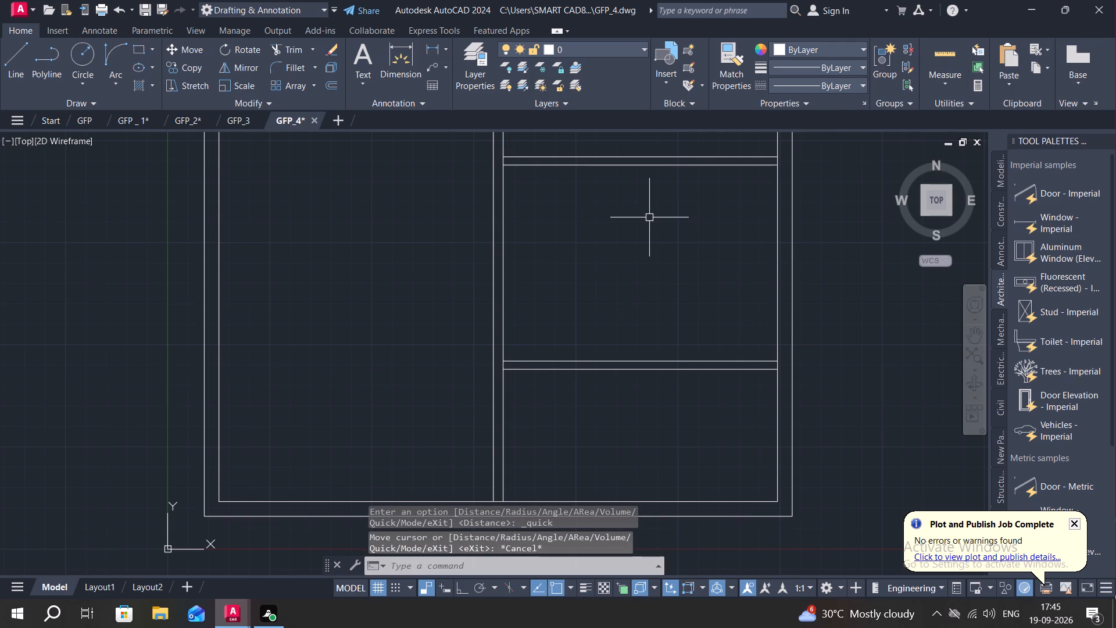
{"action": "key", "text": "r"}
{"action": "key", "text": "space"}
{"action": "scroll", "coordinate": [778, 366], "scroll_direction": "up", "scroll_amount": 2}
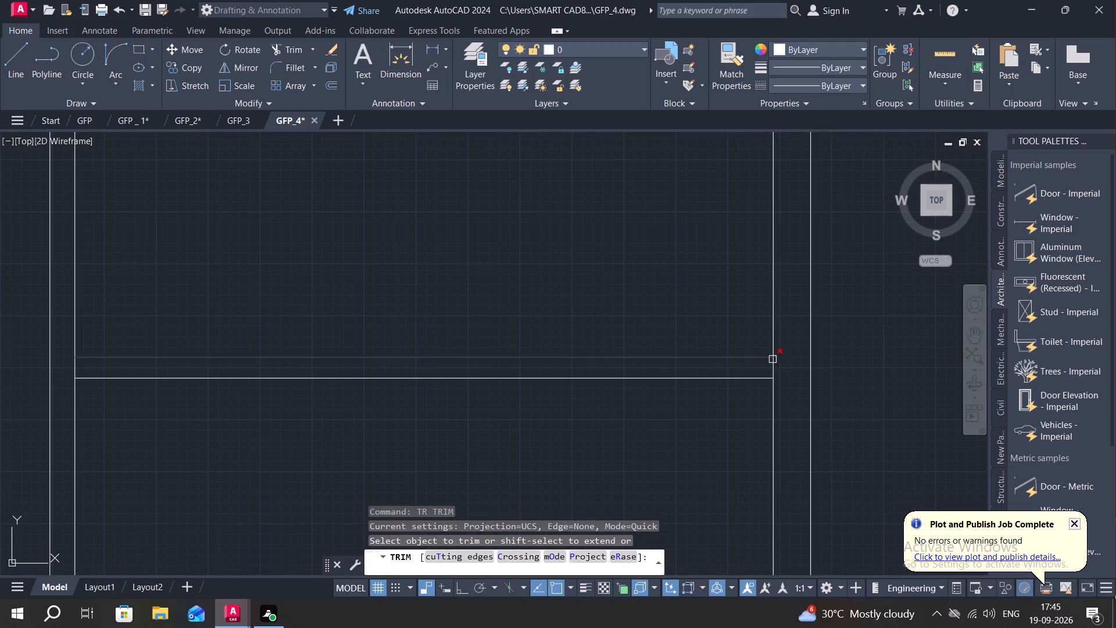
{"action": "left_click", "coordinate": [774, 365]}
{"action": "scroll", "coordinate": [716, 284], "scroll_direction": "down", "scroll_amount": 2}
{"action": "middle_click_drag", "start_coordinate": [712, 266], "coordinate": [695, 397]}
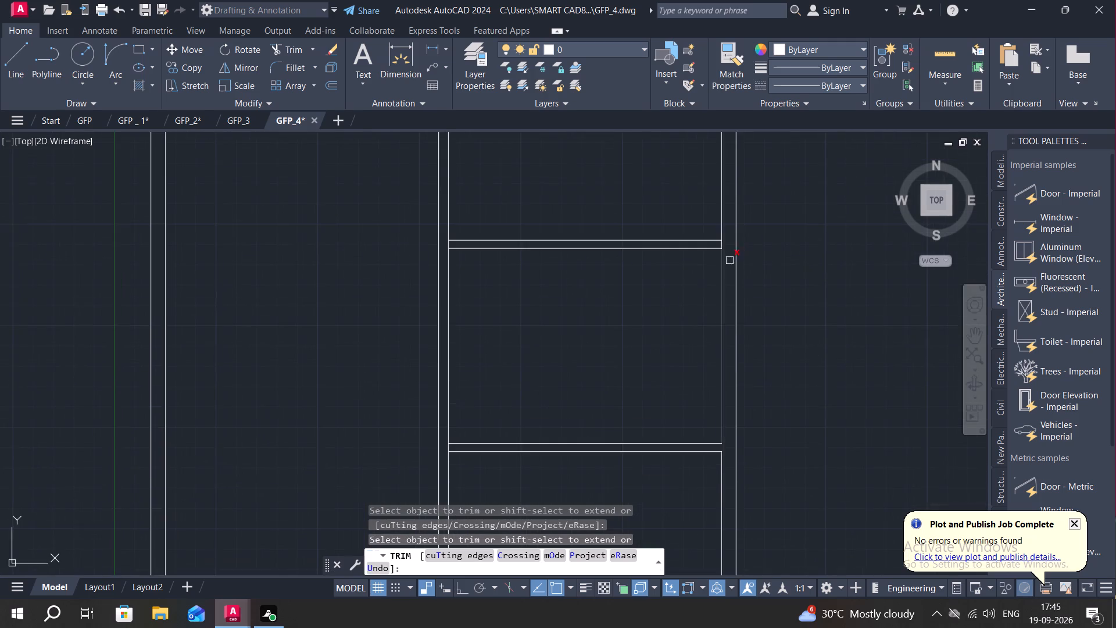
{"action": "scroll", "coordinate": [741, 235], "scroll_direction": "up", "scroll_amount": 4}
{"action": "left_click", "coordinate": [707, 248]}
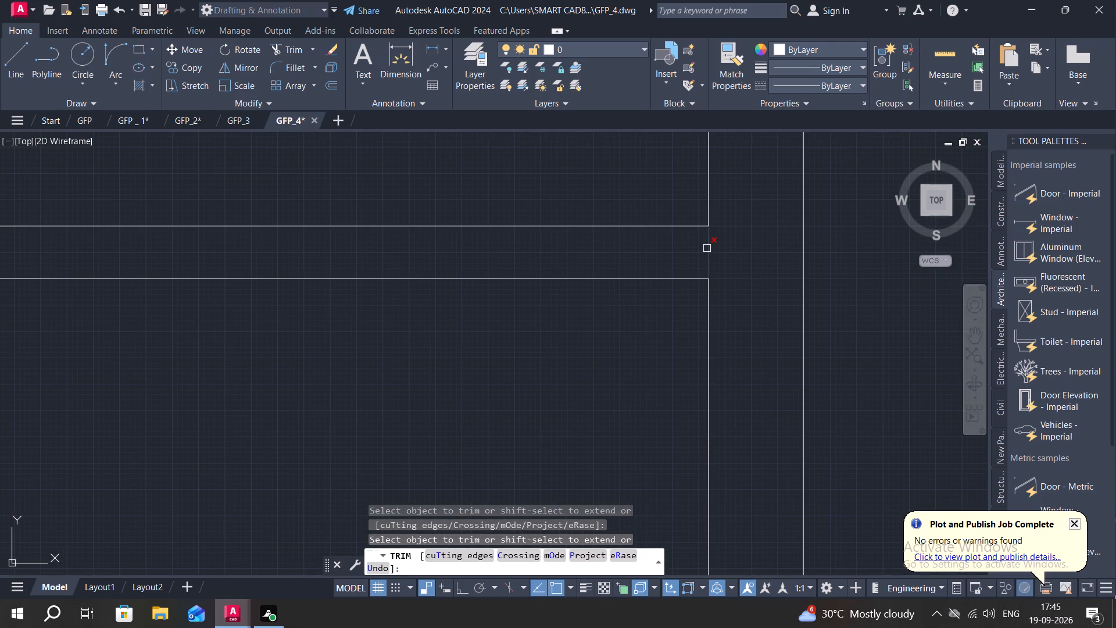
{"action": "scroll", "coordinate": [624, 304], "scroll_direction": "down", "scroll_amount": 6}
{"action": "middle_click_drag", "start_coordinate": [600, 252], "coordinate": [631, 373]}
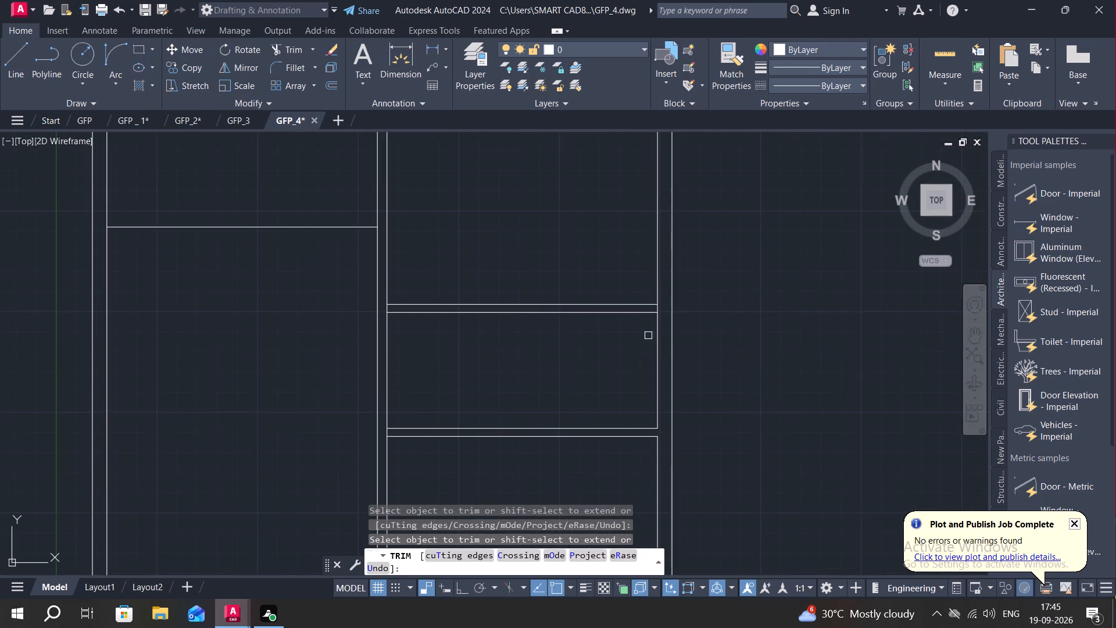
{"action": "scroll", "coordinate": [656, 313], "scroll_direction": "up", "scroll_amount": 2}
{"action": "left_click", "coordinate": [659, 302]}
{"action": "scroll", "coordinate": [594, 246], "scroll_direction": "down", "scroll_amount": 2}
{"action": "middle_click_drag", "start_coordinate": [582, 219], "coordinate": [643, 436]}
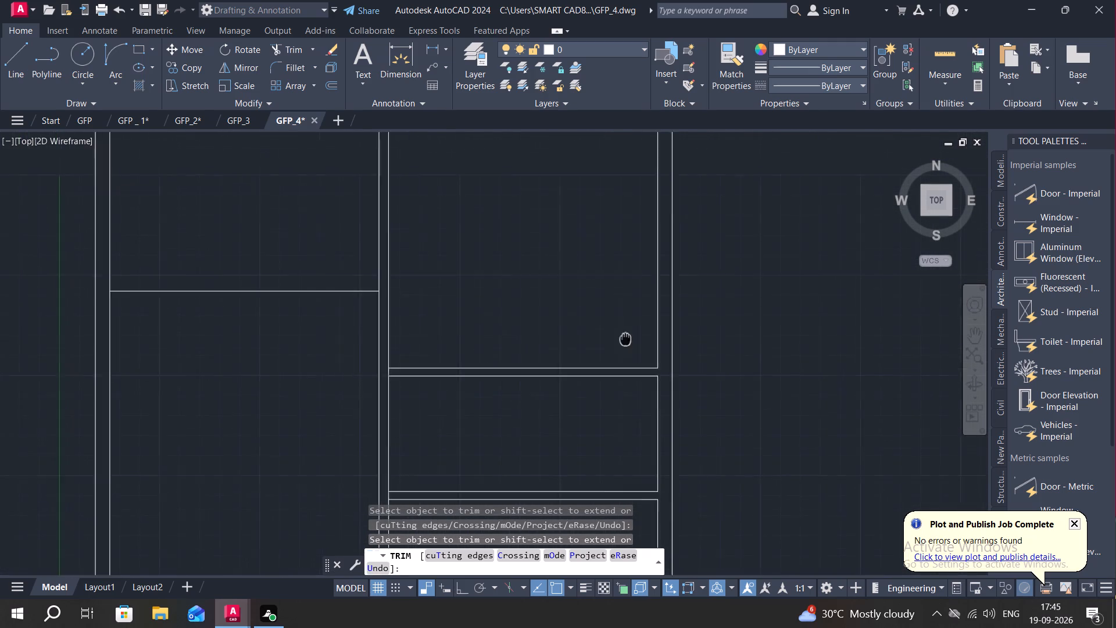
{"action": "middle_click_drag", "start_coordinate": [643, 436], "coordinate": [644, 520]}
{"action": "scroll", "coordinate": [621, 381], "scroll_direction": "down", "scroll_amount": 1}
{"action": "middle_click_drag", "start_coordinate": [621, 376], "coordinate": [616, 234]}
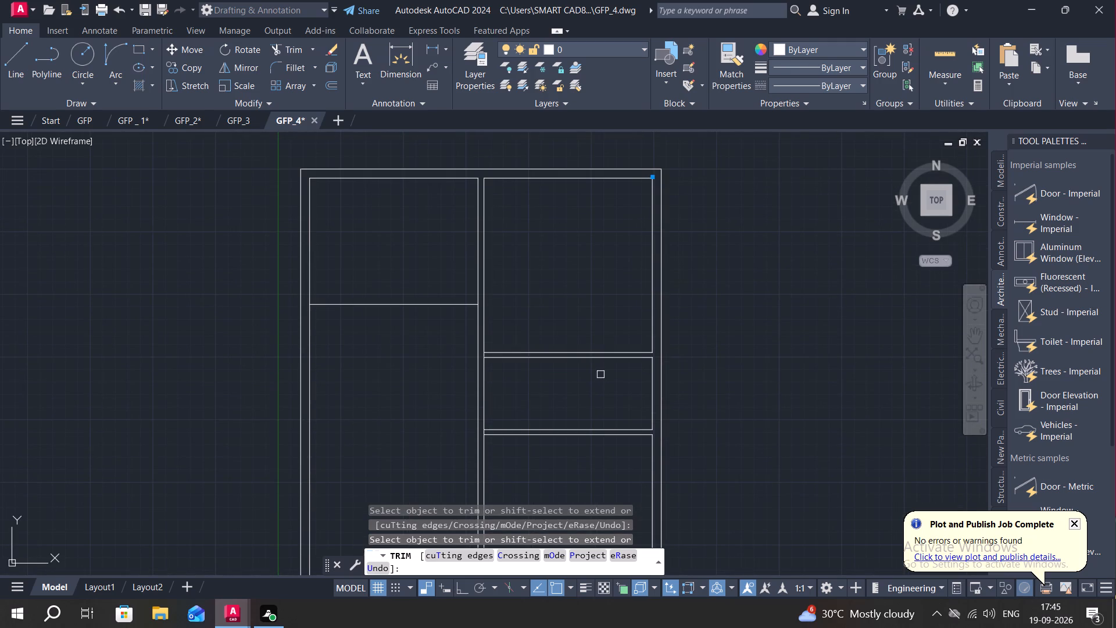
{"action": "key", "text": "Escape"}
Offset the right inner wall line of the space between the first and second partitions 6' to the left.
{"action": "type", "text": "O"}
{"action": "key", "text": "space"}
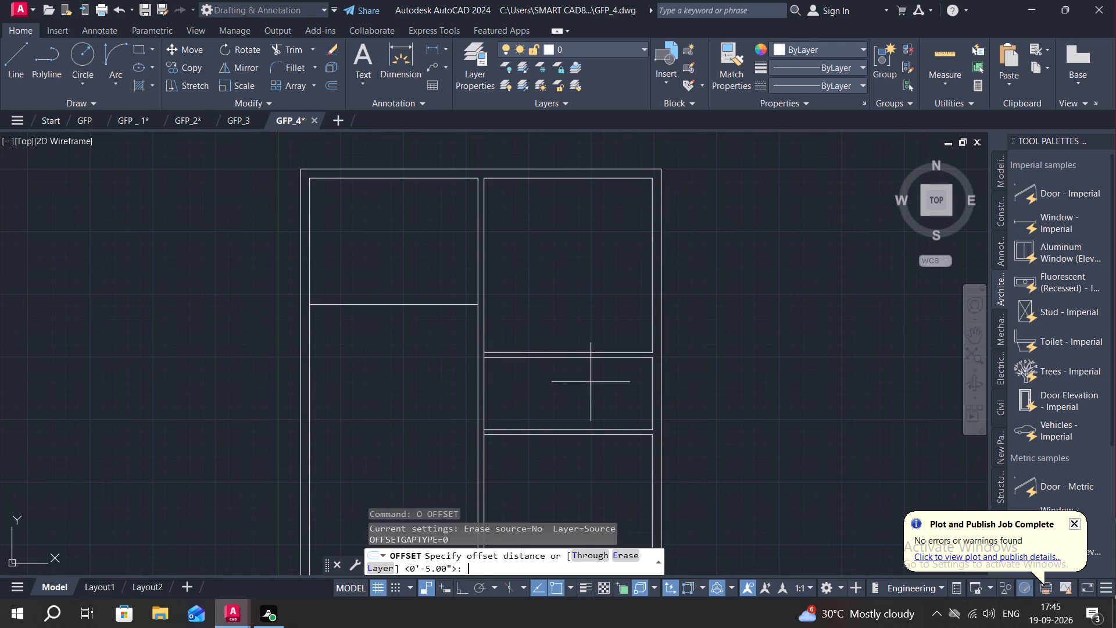
{"action": "key", "text": "6"}
{"action": "key", "text": "apostrophe"}
{"action": "key", "text": "space"}
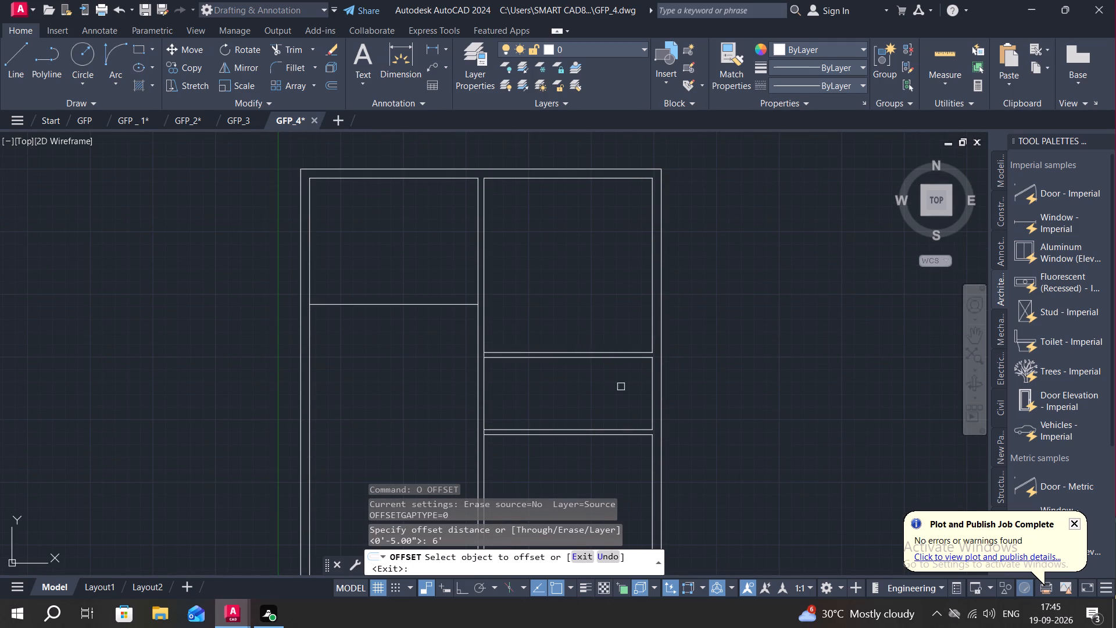
{"action": "left_click_drag", "start_coordinate": [650, 394], "coordinate": [643, 391]}
{"action": "left_click", "coordinate": [589, 394]}
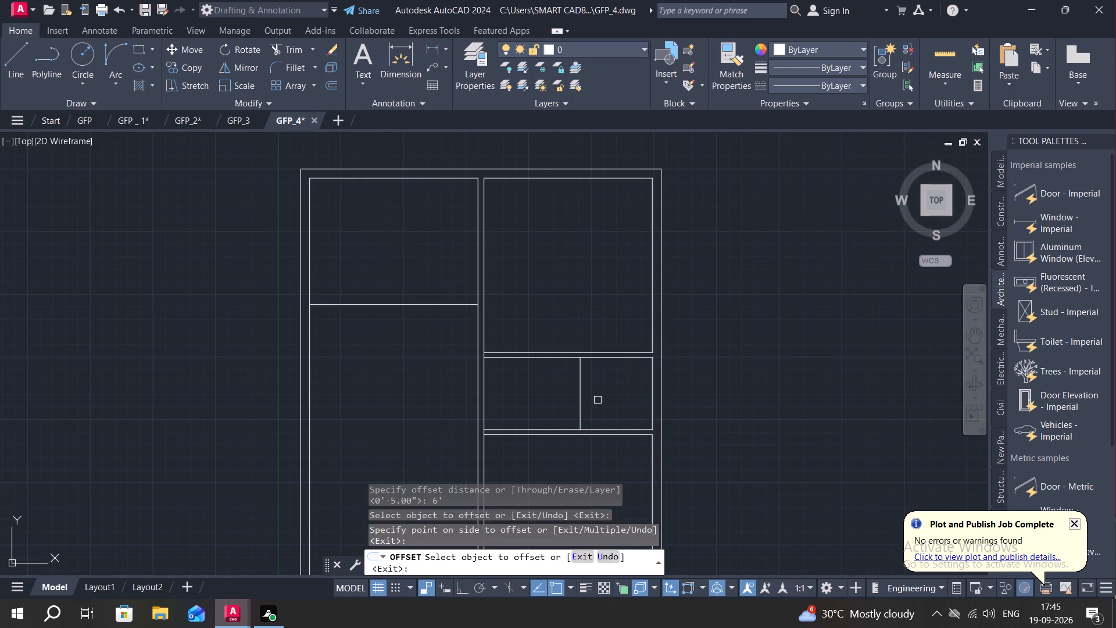
Offset the right inner wall line of the room between the second and third horizontal partitions 10' to the left.
{"action": "middle_click_drag", "start_coordinate": [598, 398], "coordinate": [617, 291]}
{"action": "key", "text": "Escape"}
{"action": "type", "text": "O"}
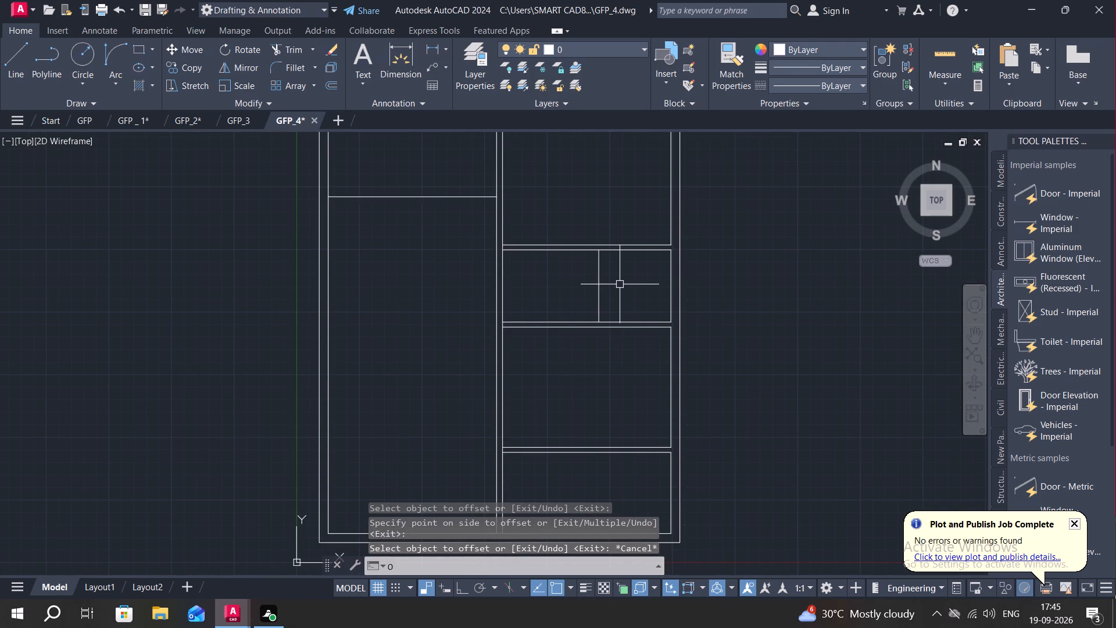
{"action": "key", "text": "space"}
{"action": "type", "text": "10'"}
{"action": "key", "text": "space"}
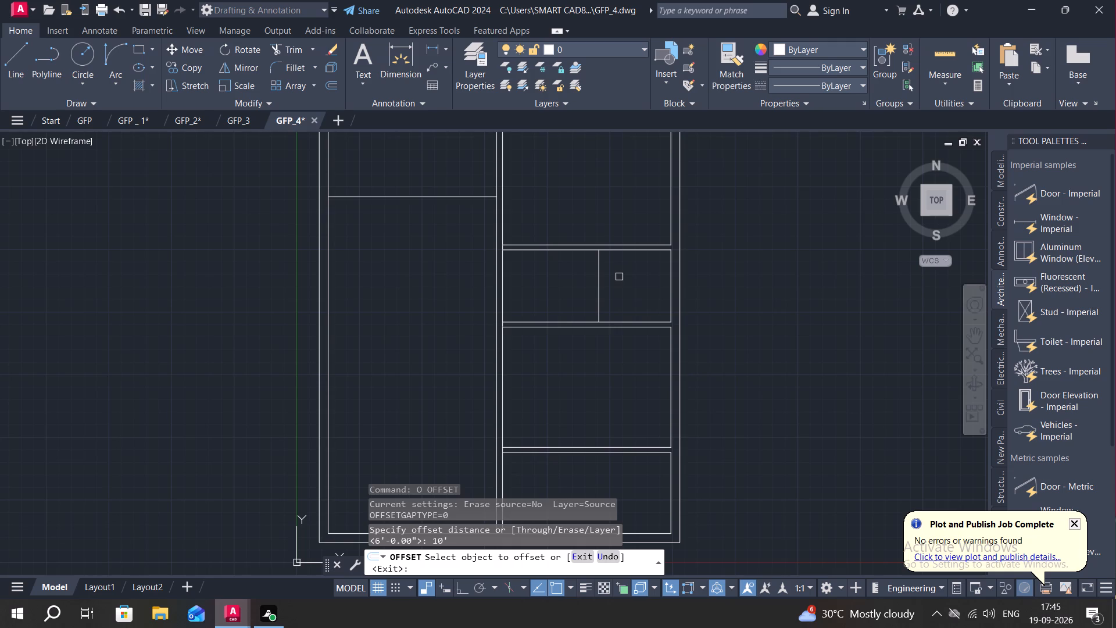
{"action": "left_click_drag", "start_coordinate": [669, 363], "coordinate": [661, 362]}
{"action": "left_click", "coordinate": [580, 366]}
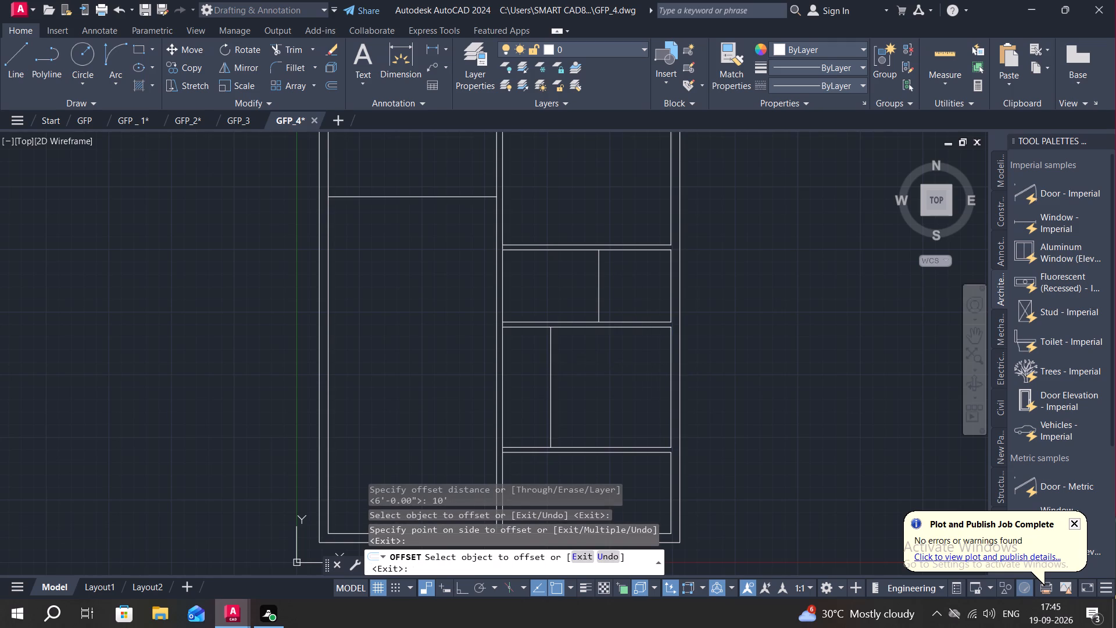
{"action": "key", "text": "Escape"}
Offset both new vertical lines in the right half 5" to the left to form two vertical partition walls.
{"action": "type", "text": "O"}
{"action": "key", "text": "space"}
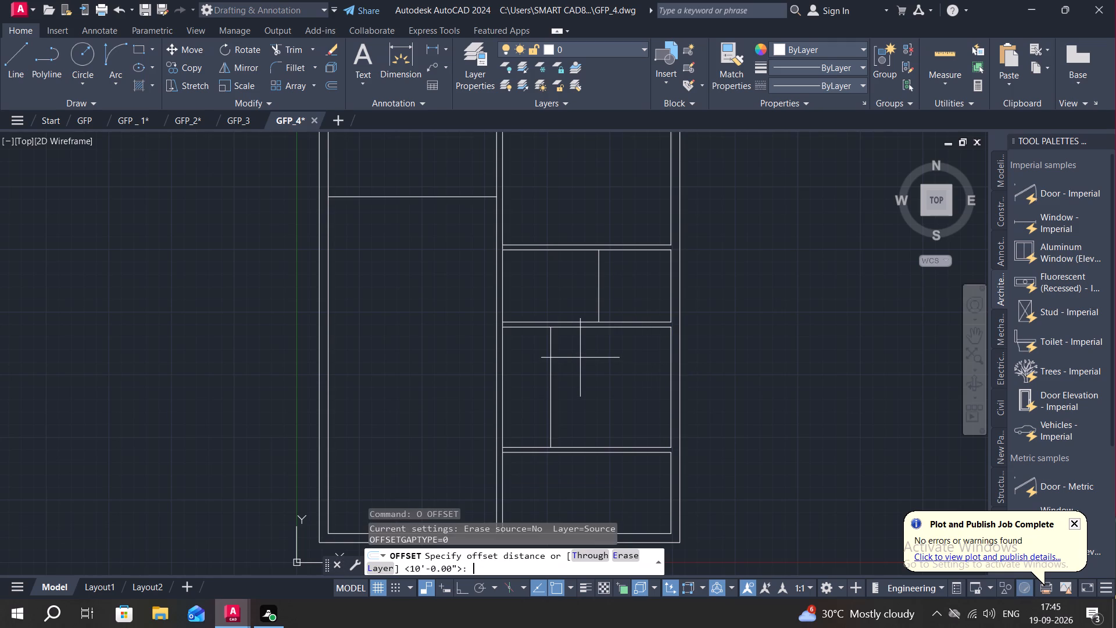
{"action": "key", "text": "5"}
{"action": "key", "text": "shift+quotedbl"}
{"action": "key", "text": "Return"}
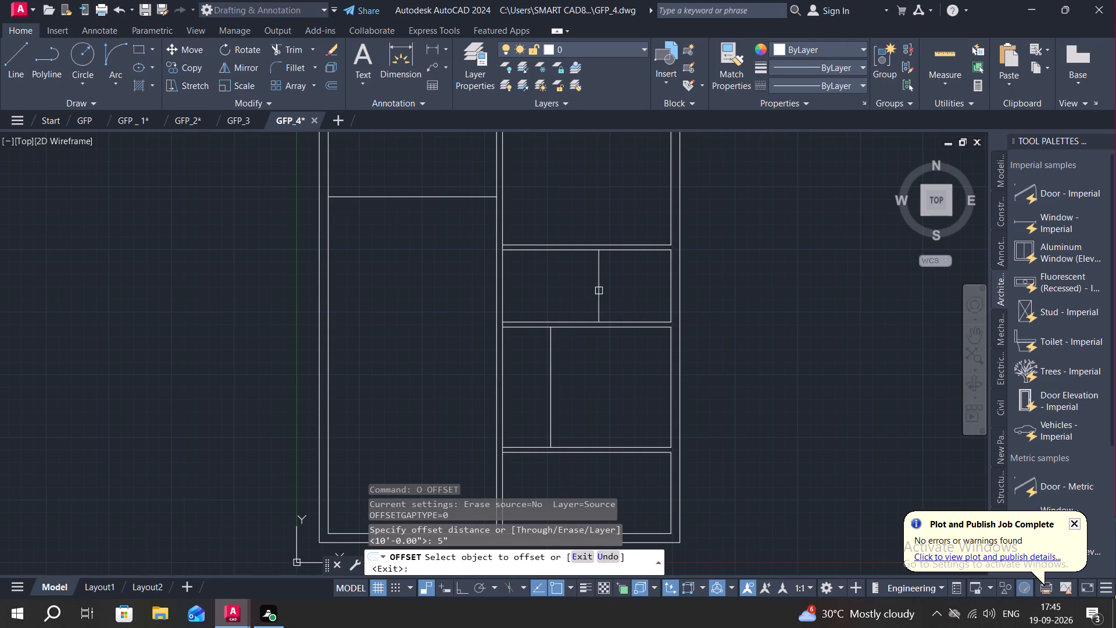
{"action": "left_click", "coordinate": [599, 291]}
{"action": "left_click", "coordinate": [583, 290]}
{"action": "left_click", "coordinate": [551, 349]}
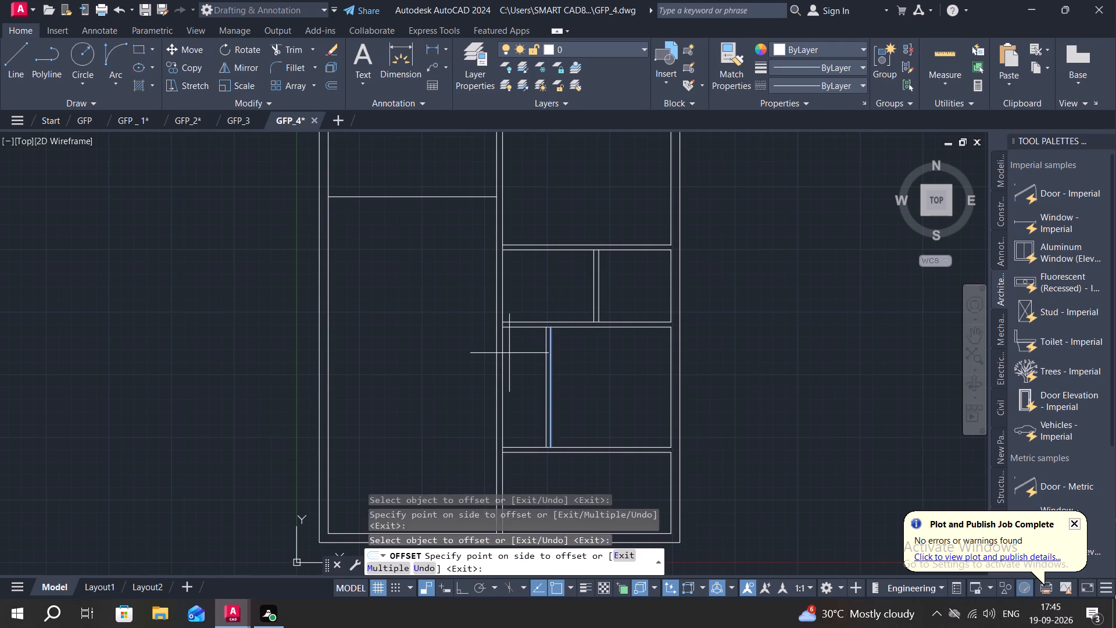
{"action": "left_click", "coordinate": [510, 353]}
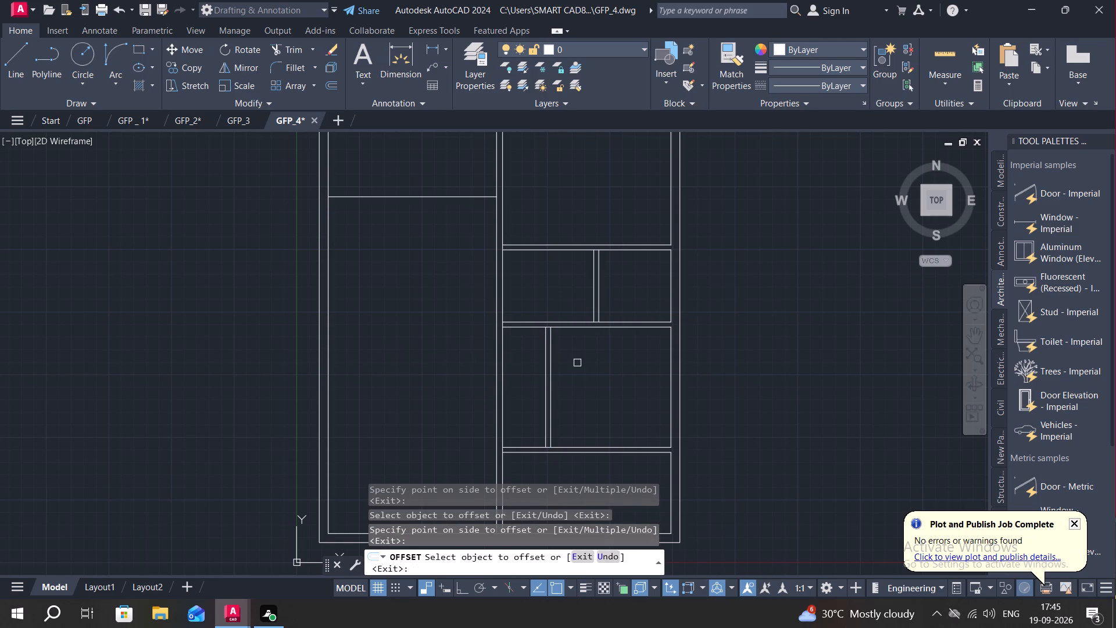
{"action": "key", "text": "Escape"}
Extend the left line of both vertical partitions at each end across the adjoining horizontal partitions.
{"action": "type", "text": "EX"}
{"action": "key", "text": "space"}
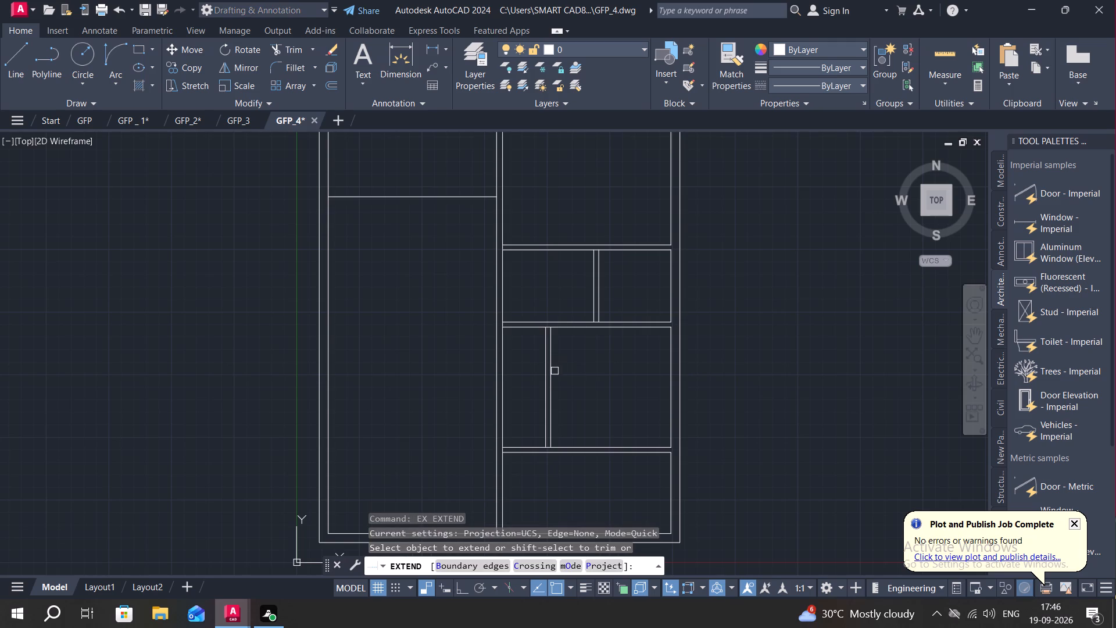
{"action": "left_click", "coordinate": [546, 405]}
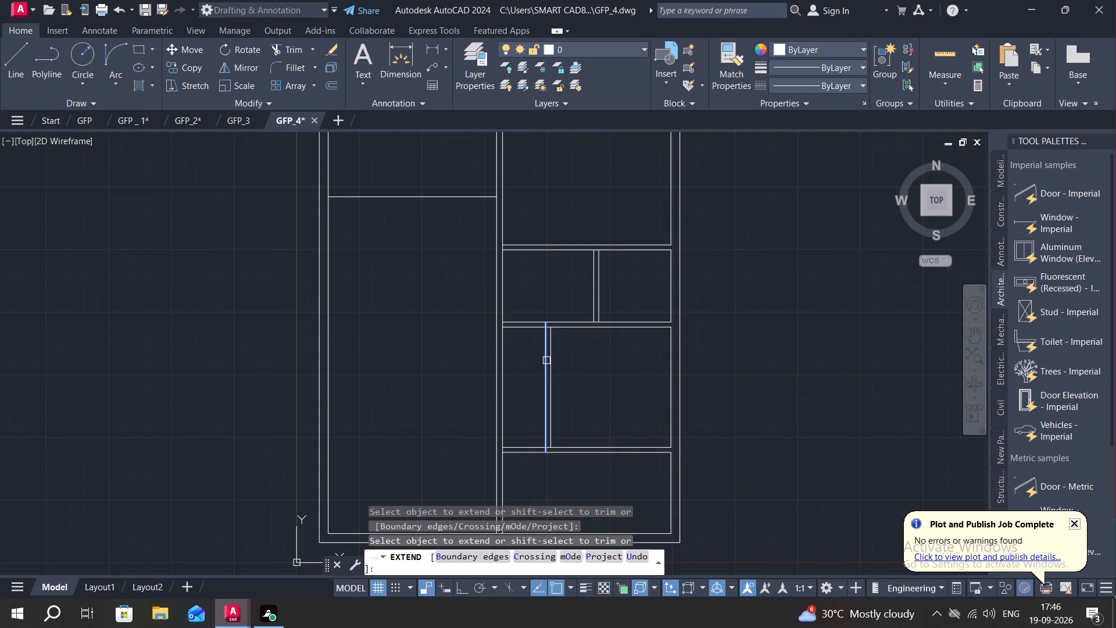
{"action": "left_click", "coordinate": [546, 360]}
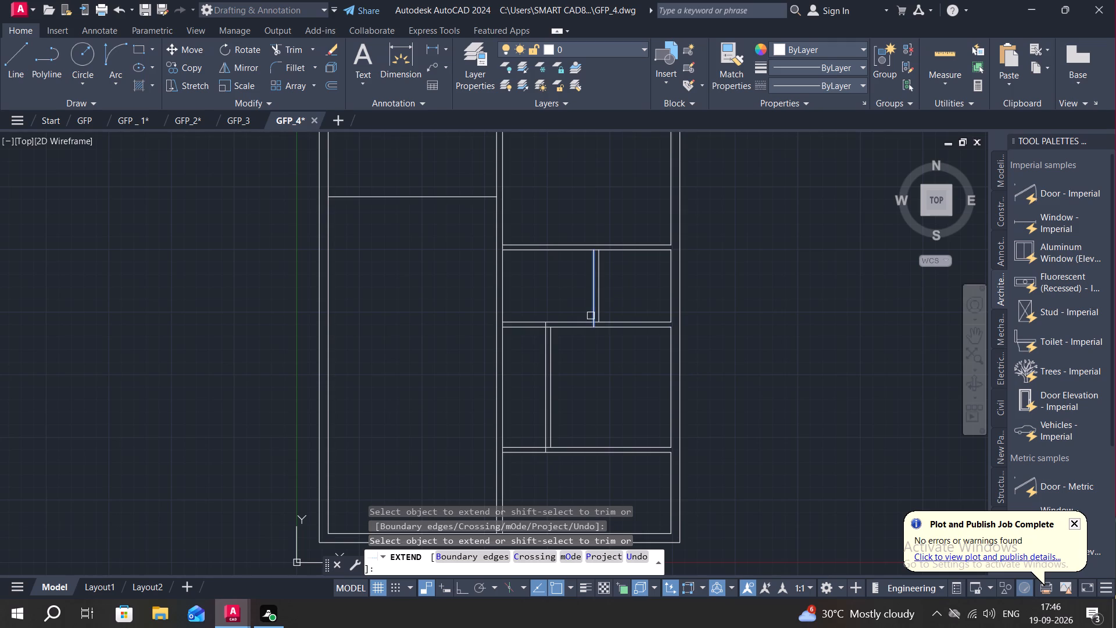
{"action": "left_click", "coordinate": [594, 315]}
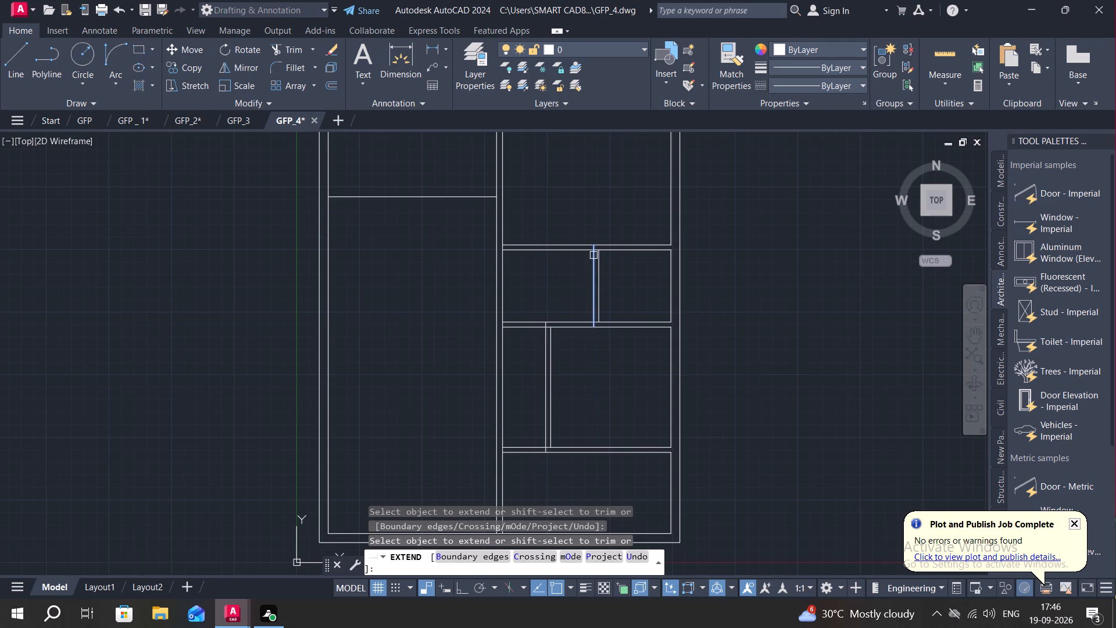
{"action": "left_click", "coordinate": [593, 255]}
{"action": "key", "text": "Escape"}
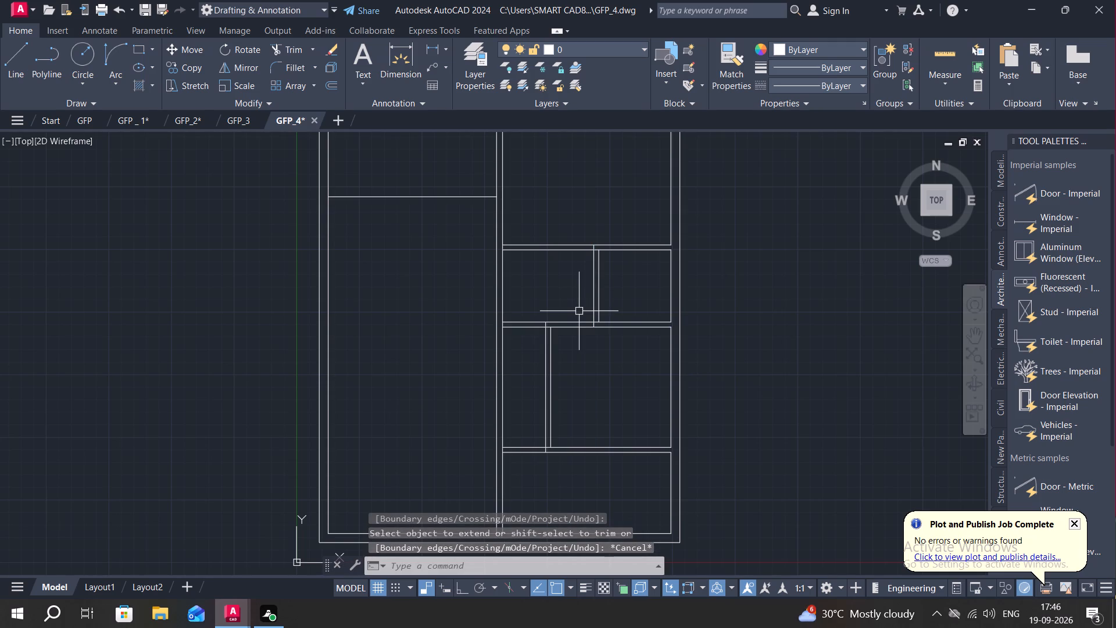
Trim the upper vertical partition's left line where it crosses the second horizontal partition.
{"action": "type", "text": "TR"}
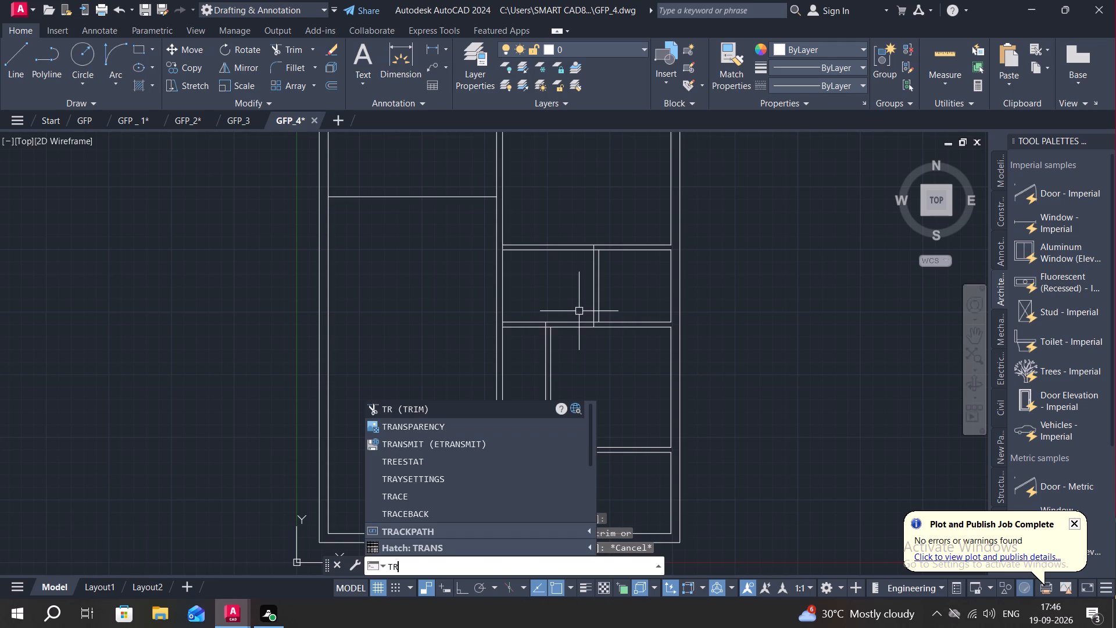
{"action": "key", "text": "space"}
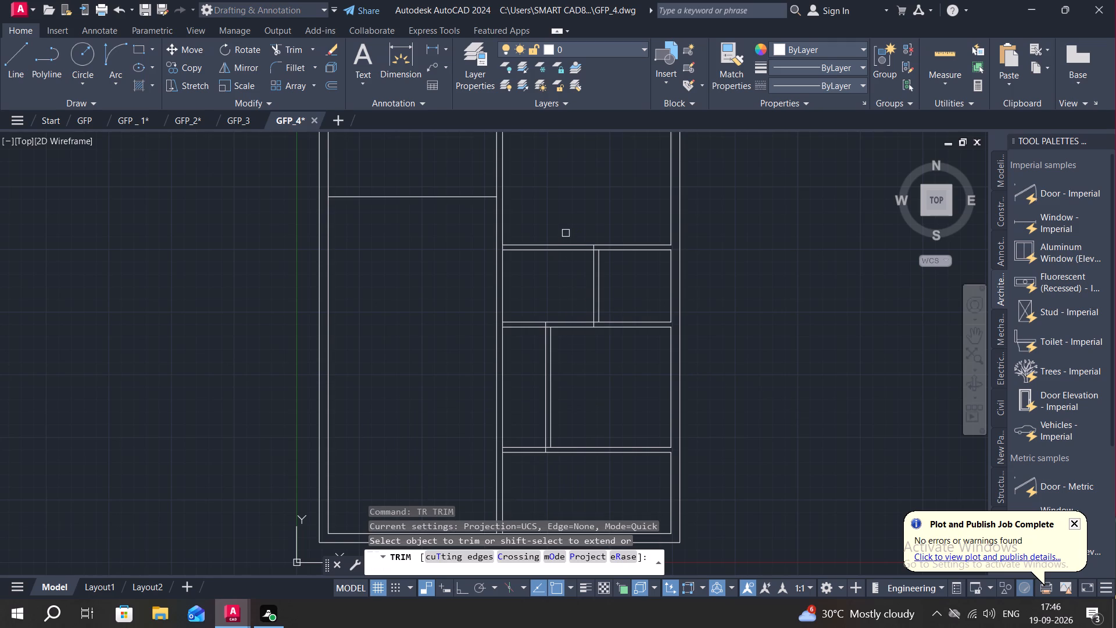
{"action": "scroll", "coordinate": [592, 314], "scroll_direction": "up", "scroll_amount": 3}
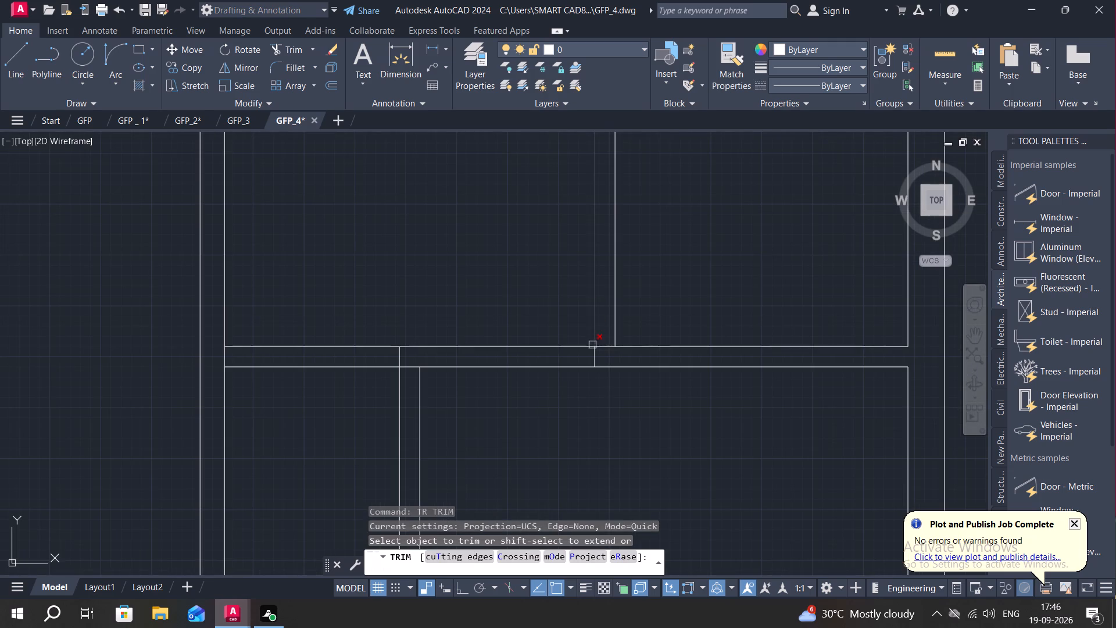
{"action": "left_click", "coordinate": [592, 355]}
{"action": "scroll", "coordinate": [510, 303], "scroll_direction": "down", "scroll_amount": 3}
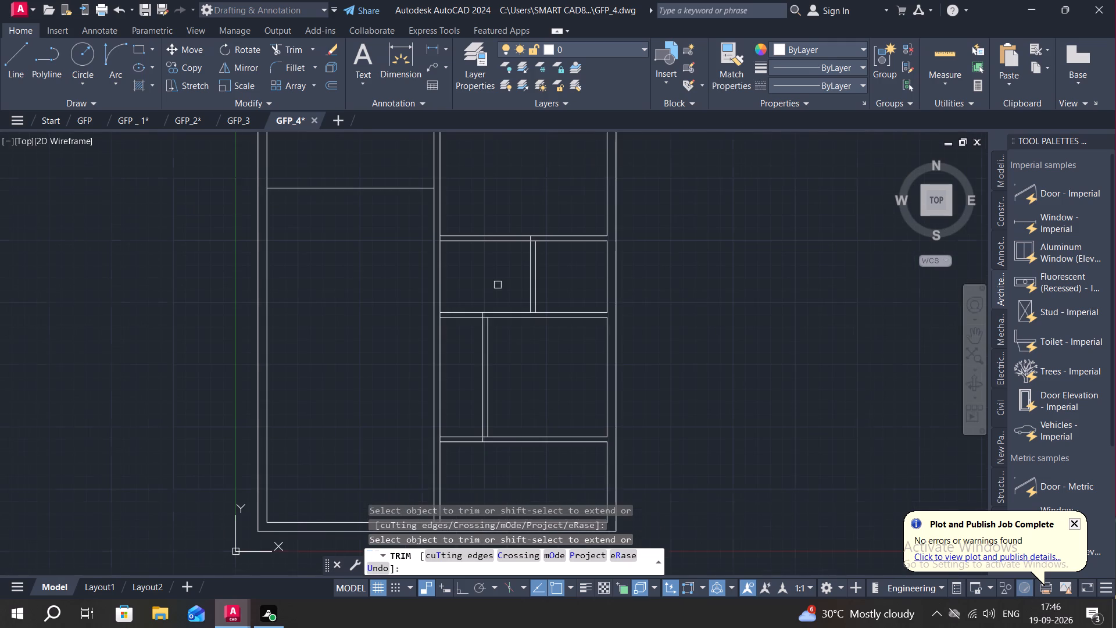
{"action": "middle_click_drag", "start_coordinate": [378, 261], "coordinate": [452, 256]}
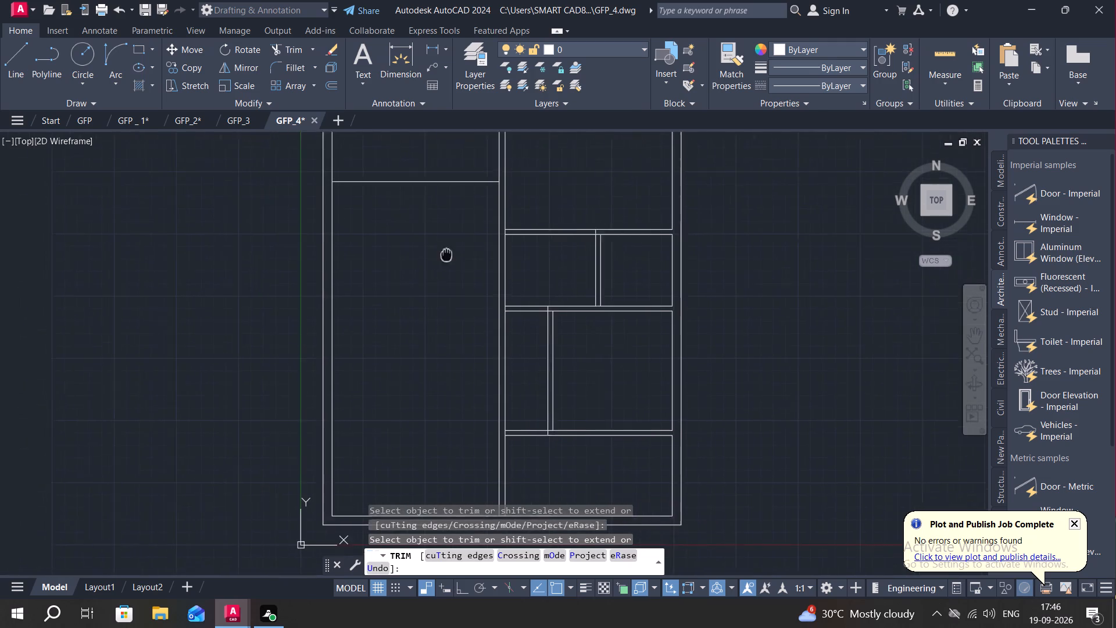
{"action": "middle_click_drag", "start_coordinate": [452, 256], "coordinate": [467, 266]}
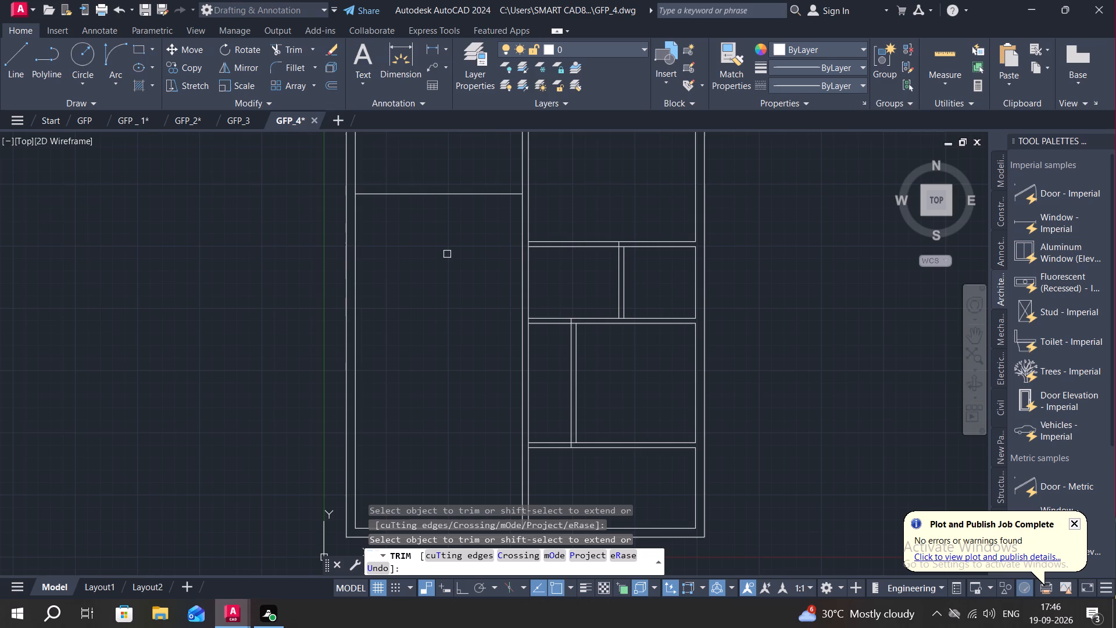
{"action": "key", "text": "Escape"}
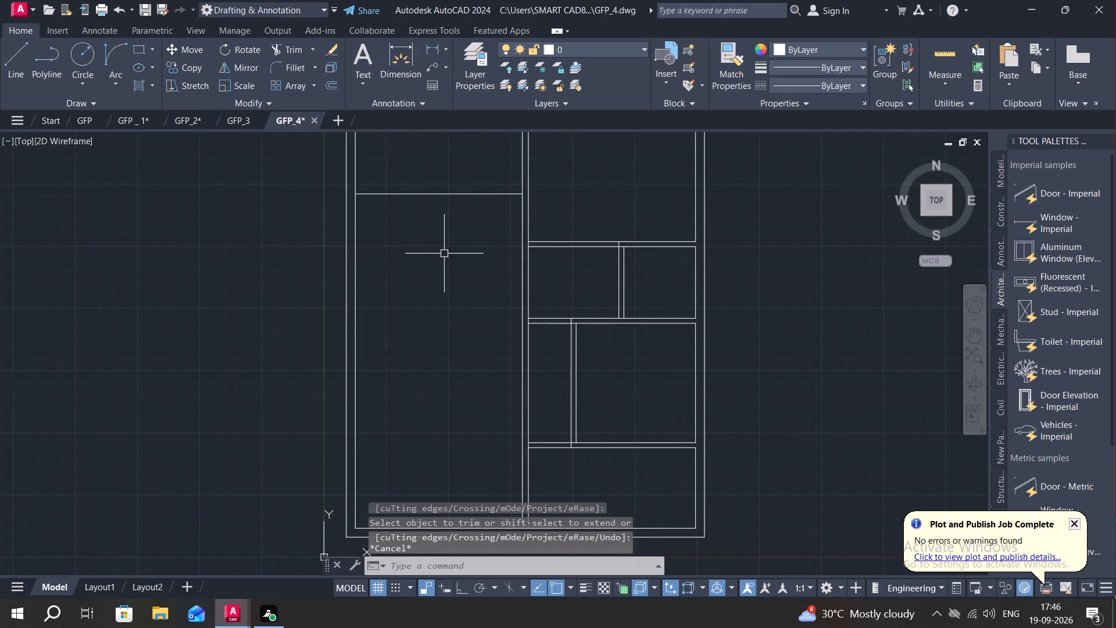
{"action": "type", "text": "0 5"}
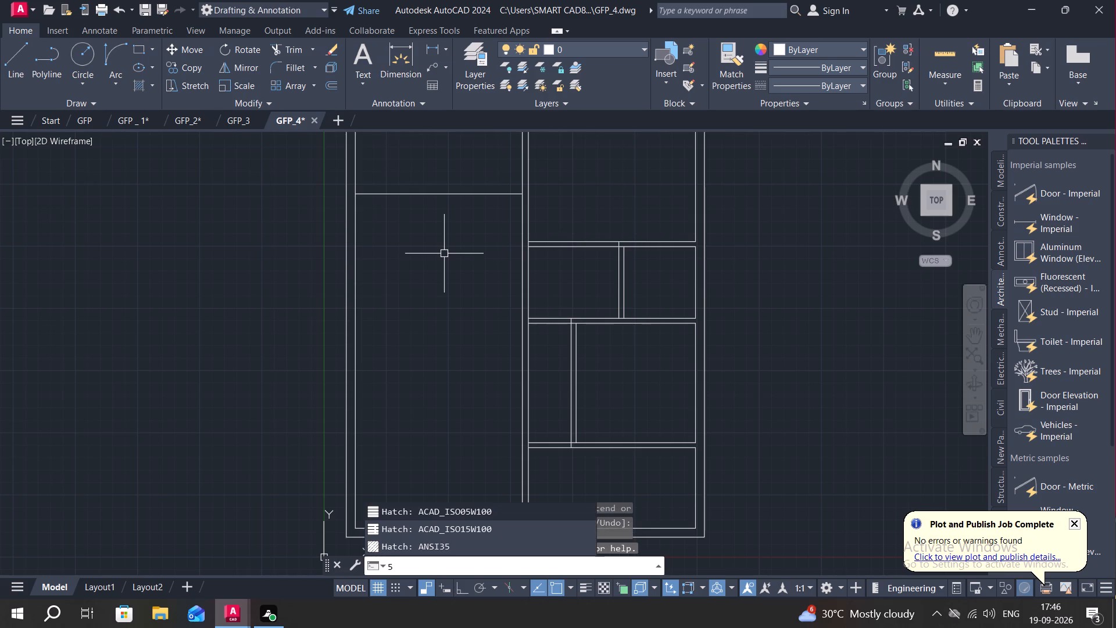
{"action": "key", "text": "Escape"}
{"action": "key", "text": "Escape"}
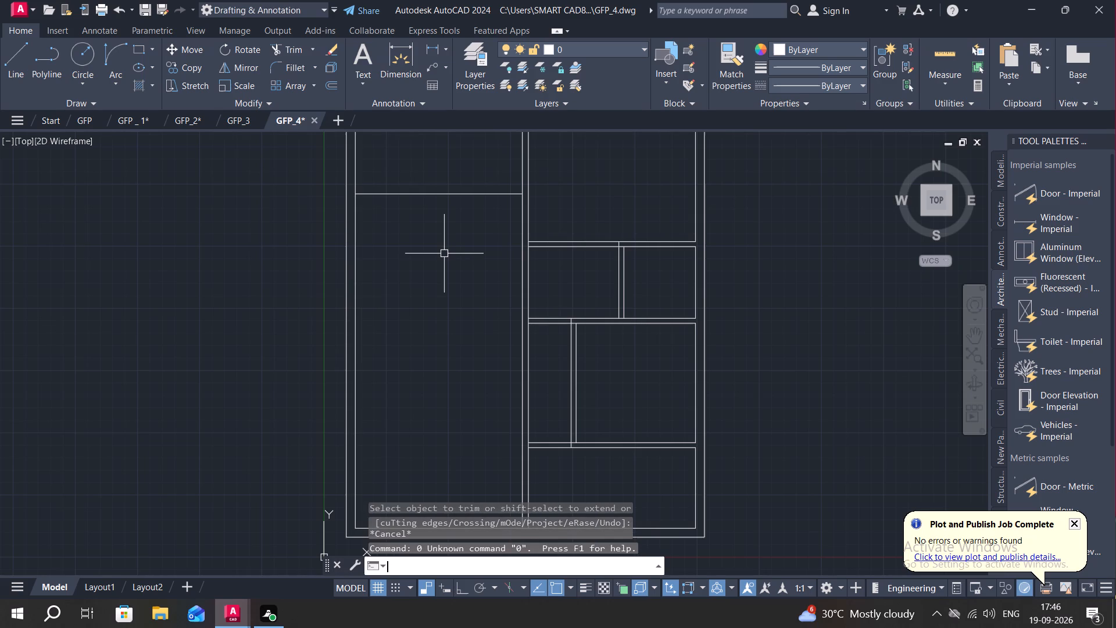
Extend both lines of the first horizontal partition to the central wall's left line.
{"action": "type", "text": "EX"}
{"action": "key", "text": "space"}
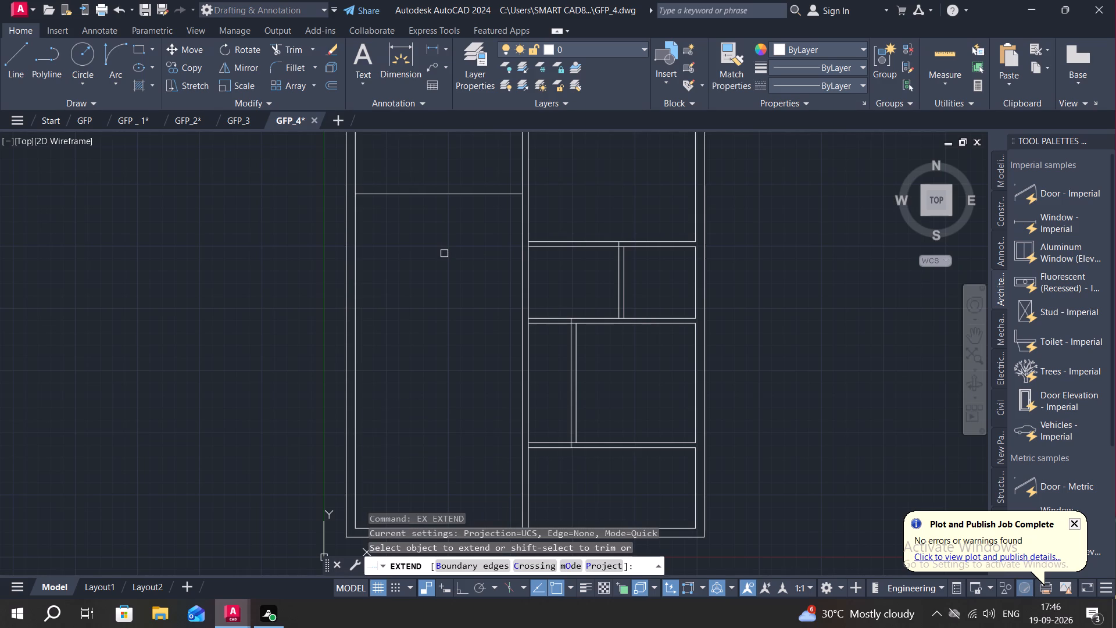
{"action": "left_click", "coordinate": [537, 238]}
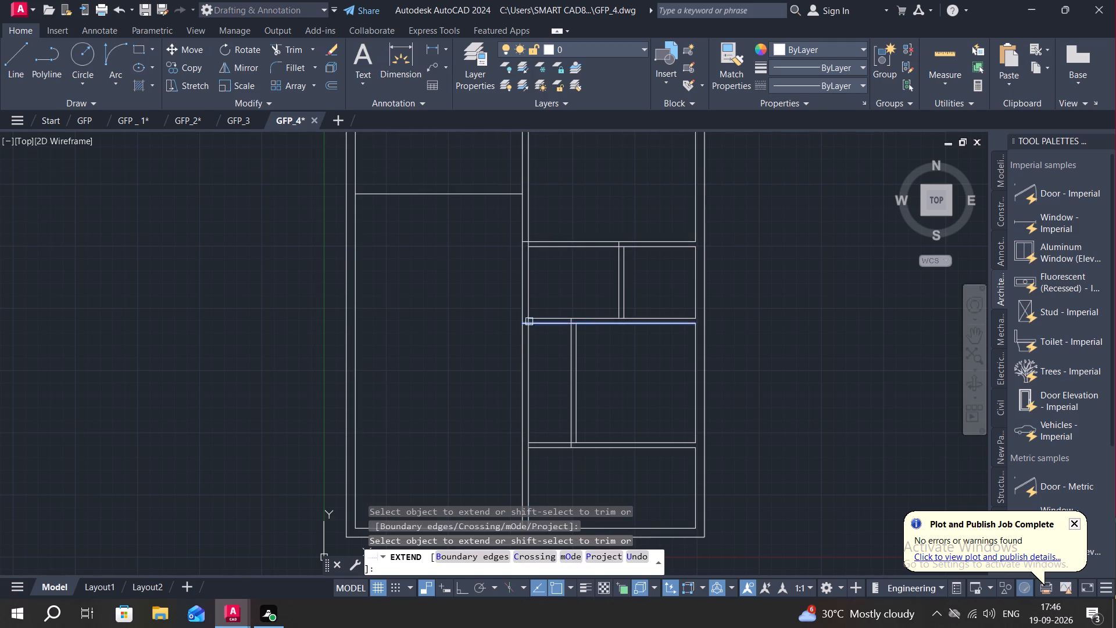
{"action": "left_click", "coordinate": [539, 248]}
{"action": "key", "text": "Escape"}
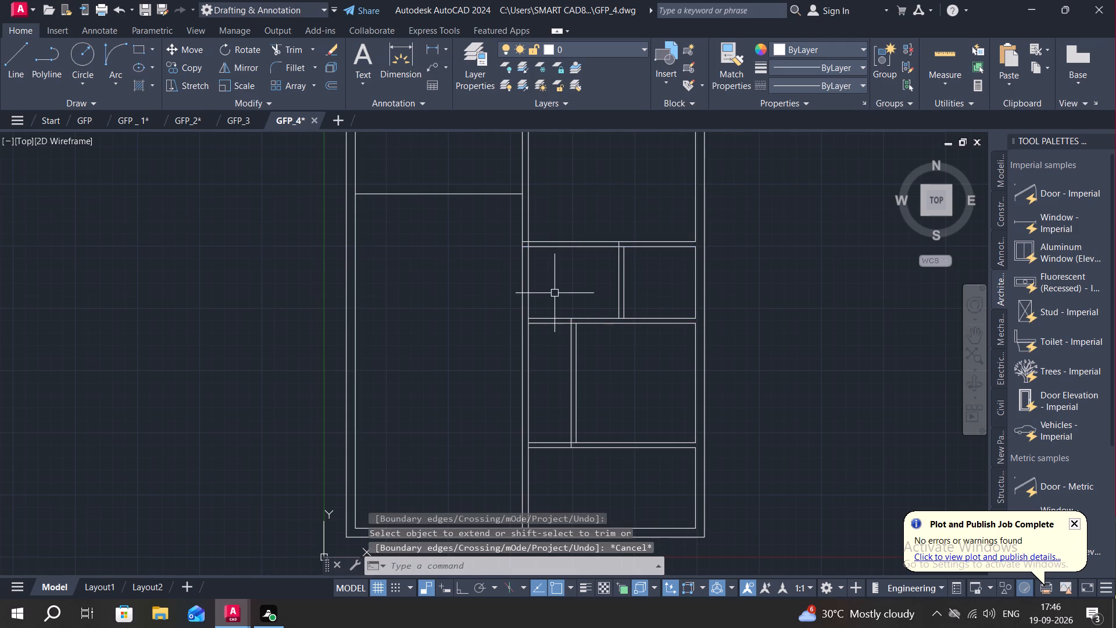
Trim the central wall between the first and third partitions, its left line to the bottom, and the second partition left of the lower vertical partition.
{"action": "type", "text": "TR"}
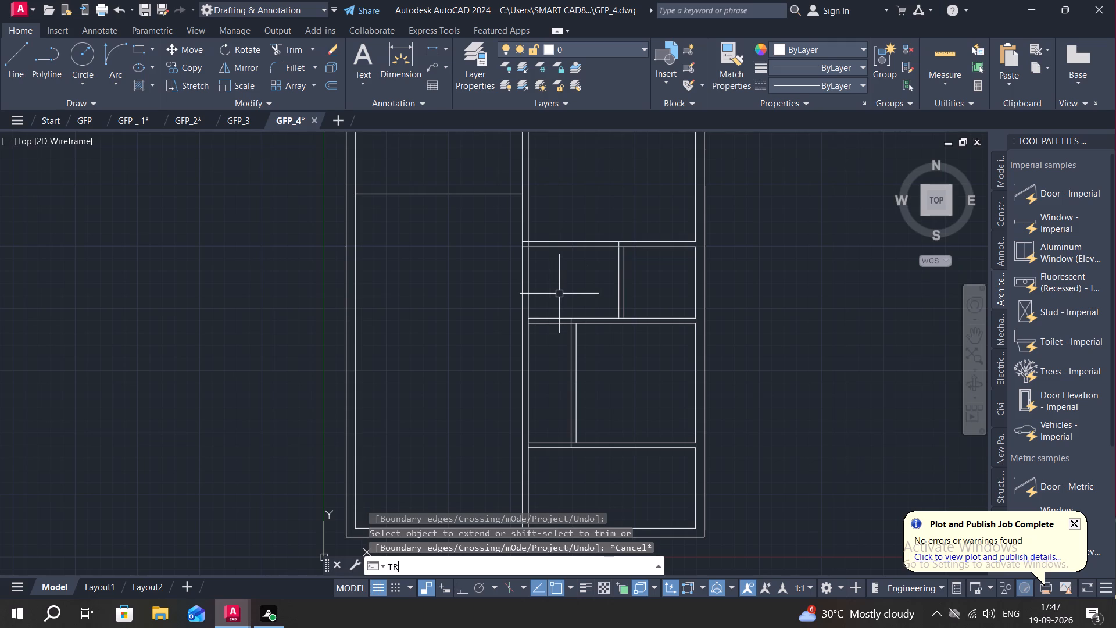
{"action": "key", "text": "space"}
{"action": "left_click_drag", "start_coordinate": [512, 298], "coordinate": [541, 298]}
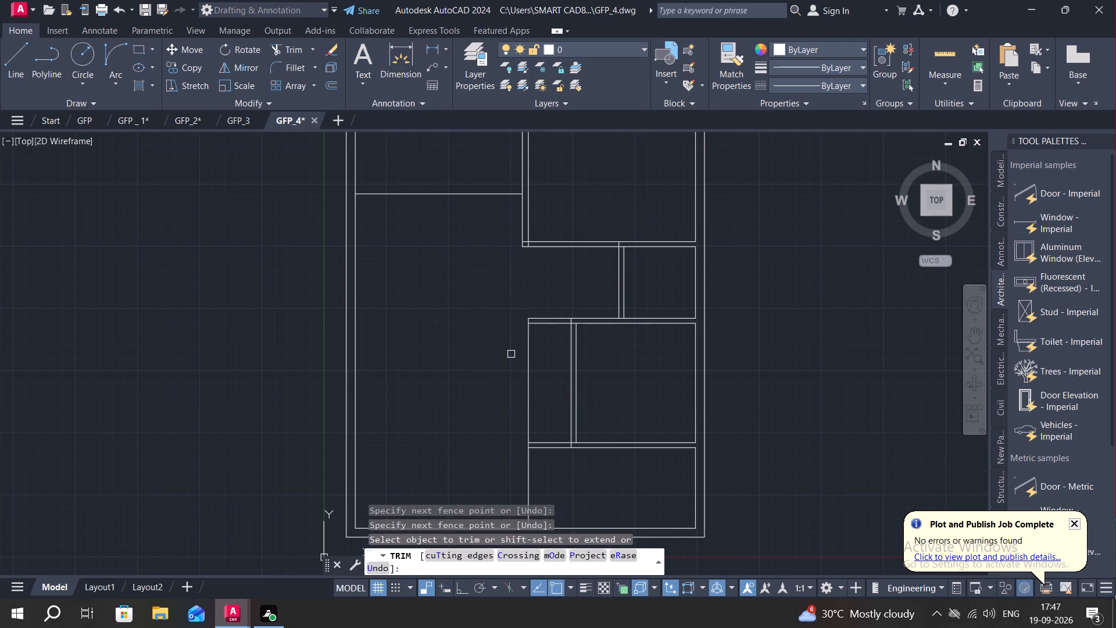
{"action": "left_click_drag", "start_coordinate": [513, 354], "coordinate": [538, 361]}
{"action": "left_click_drag", "start_coordinate": [539, 287], "coordinate": [549, 344]}
{"action": "middle_click_drag", "start_coordinate": [523, 361], "coordinate": [523, 343]}
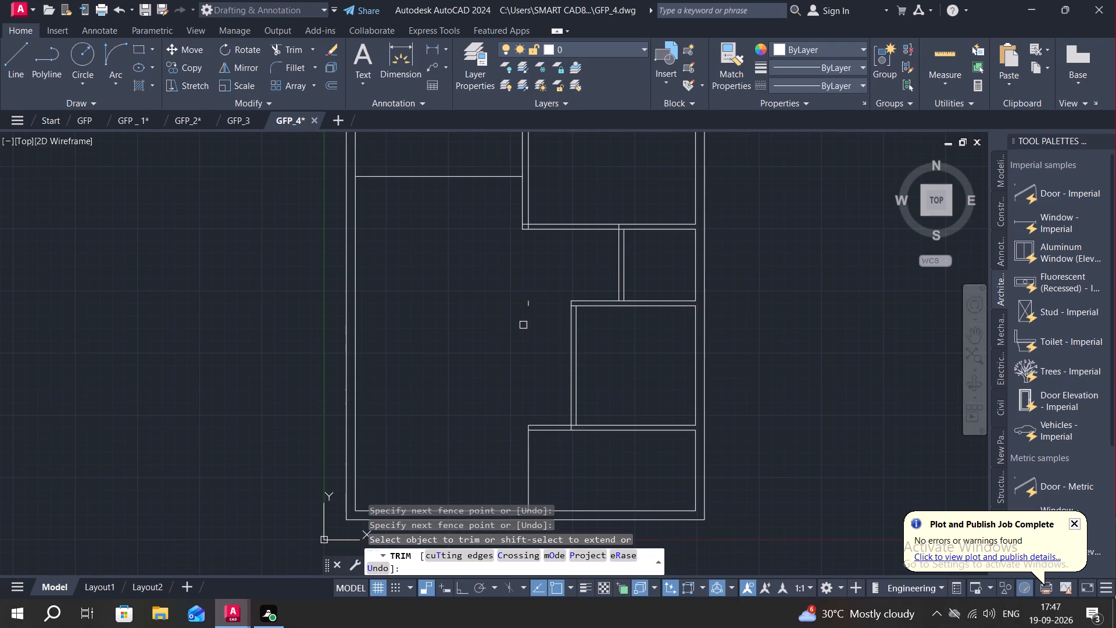
{"action": "scroll", "coordinate": [518, 297], "scroll_direction": "up", "scroll_amount": 3}
{"action": "left_click", "coordinate": [560, 327]}
{"action": "scroll", "coordinate": [535, 321], "scroll_direction": "down", "scroll_amount": 2}
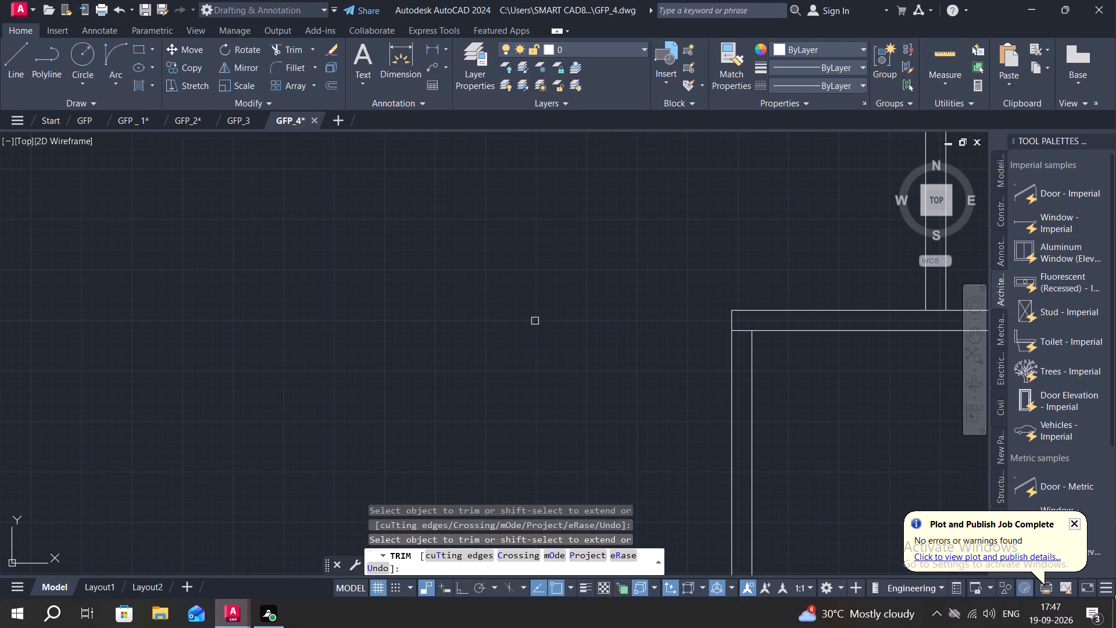
{"action": "scroll", "coordinate": [535, 321], "scroll_direction": "down", "scroll_amount": 2}
{"action": "middle_click_drag", "start_coordinate": [535, 329], "coordinate": [535, 267]}
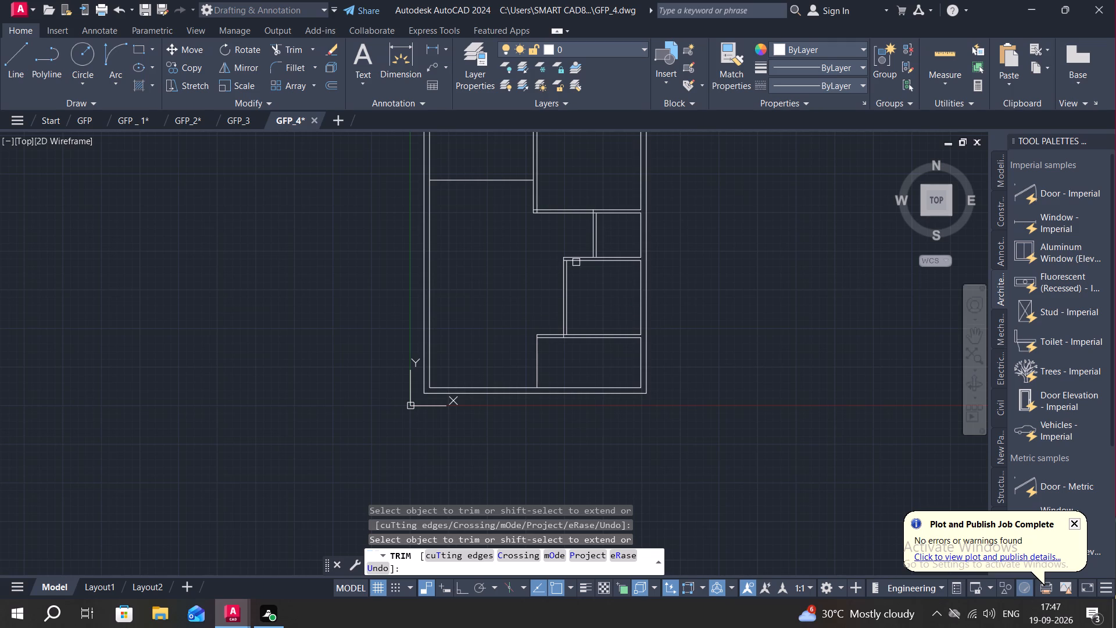
Trim the leftover line segments where the lower vertical partition meets the third and second horizontal partitions.
{"action": "scroll", "coordinate": [564, 341], "scroll_direction": "up", "scroll_amount": 3}
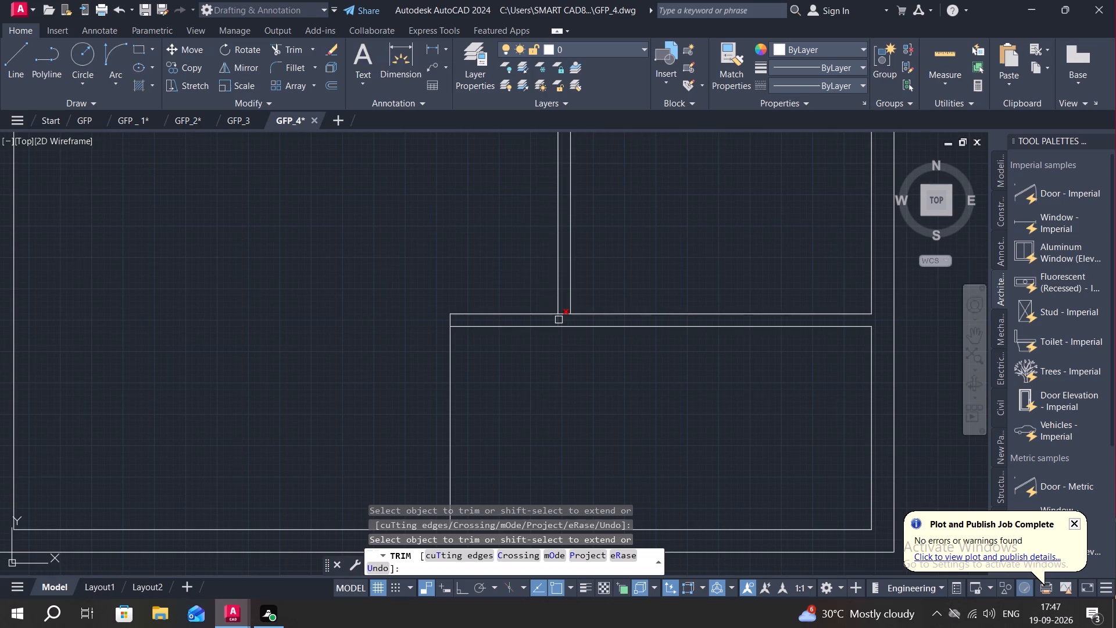
{"action": "left_click", "coordinate": [557, 320]}
{"action": "left_click", "coordinate": [567, 313]}
{"action": "scroll", "coordinate": [515, 290], "scroll_direction": "down", "scroll_amount": 2}
{"action": "middle_click_drag", "start_coordinate": [516, 278], "coordinate": [539, 409]}
{"action": "scroll", "coordinate": [555, 316], "scroll_direction": "up", "scroll_amount": 4}
{"action": "left_click", "coordinate": [567, 294]}
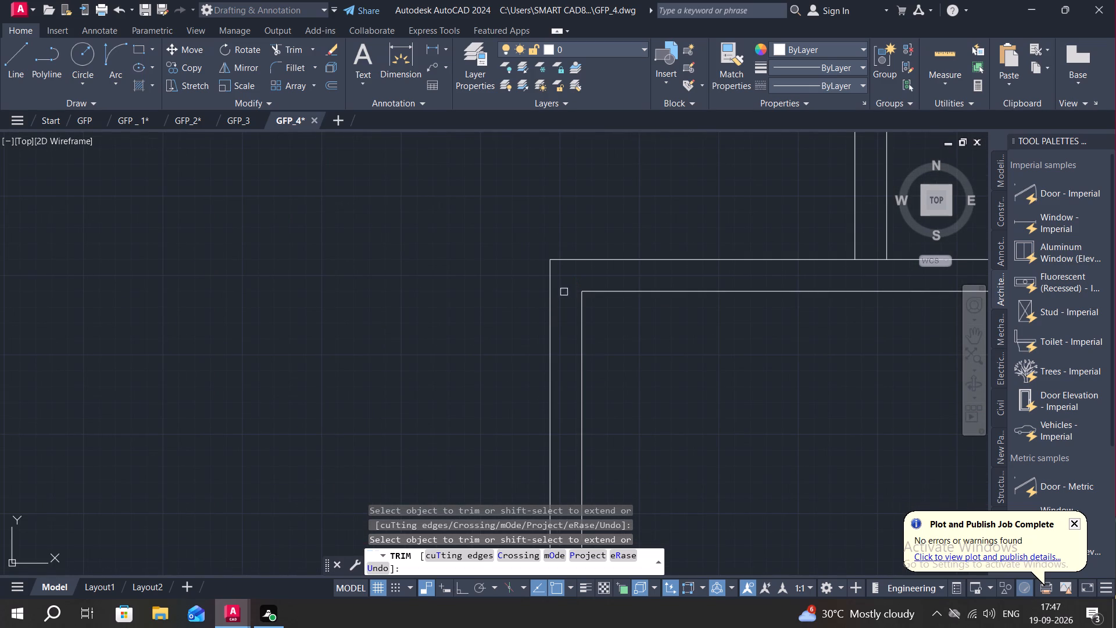
Trim the segments where the upper vertical partition meets the second and first horizontal partitions, opening both T-junctions.
{"action": "scroll", "coordinate": [495, 283], "scroll_direction": "down", "scroll_amount": 2}
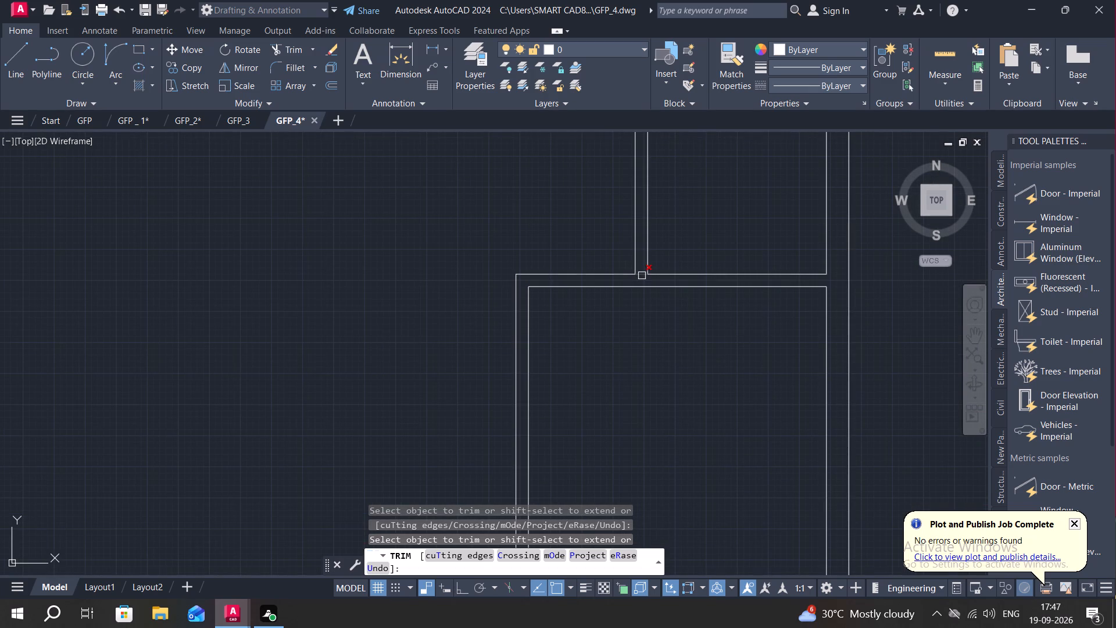
{"action": "left_click", "coordinate": [642, 276]}
{"action": "scroll", "coordinate": [571, 219], "scroll_direction": "down", "scroll_amount": 1}
{"action": "middle_click_drag", "start_coordinate": [587, 224], "coordinate": [682, 492]}
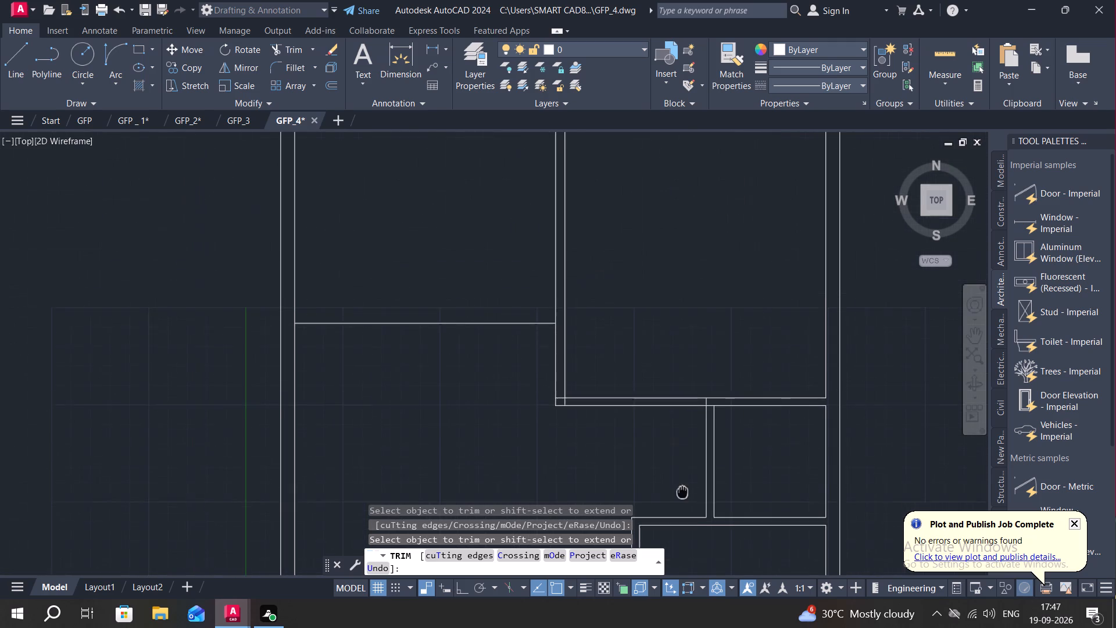
{"action": "scroll", "coordinate": [691, 398], "scroll_direction": "up", "scroll_amount": 2}
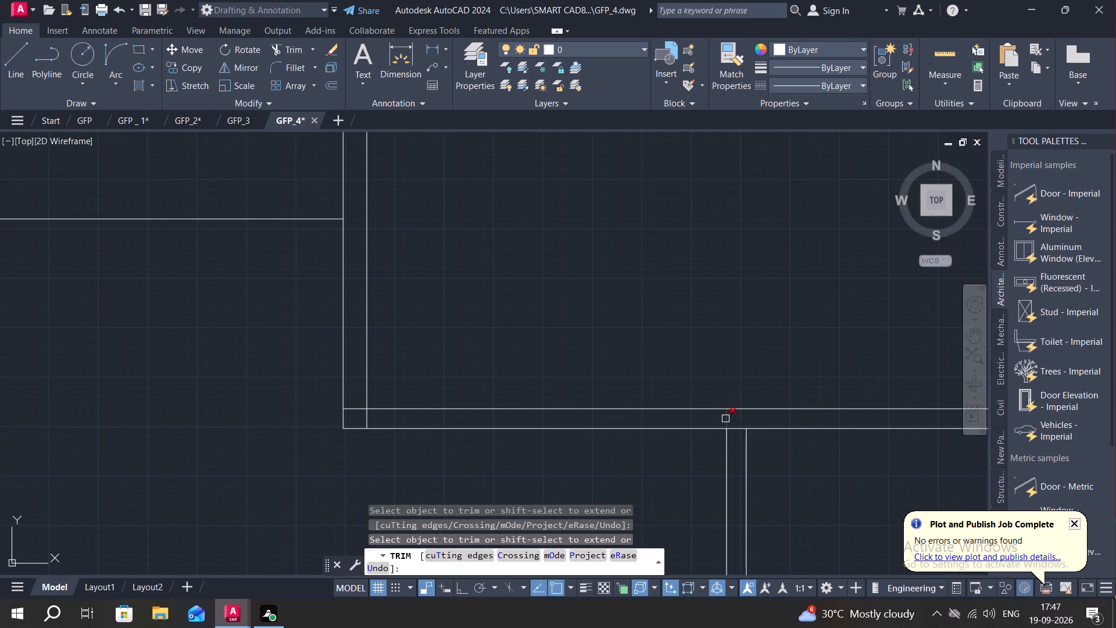
{"action": "left_click", "coordinate": [725, 419]}
{"action": "left_click", "coordinate": [733, 430]}
Trim the overlapping line ends at the corner where the central wall meets the first horizontal partition.
{"action": "middle_click_drag", "start_coordinate": [597, 475], "coordinate": [628, 445]}
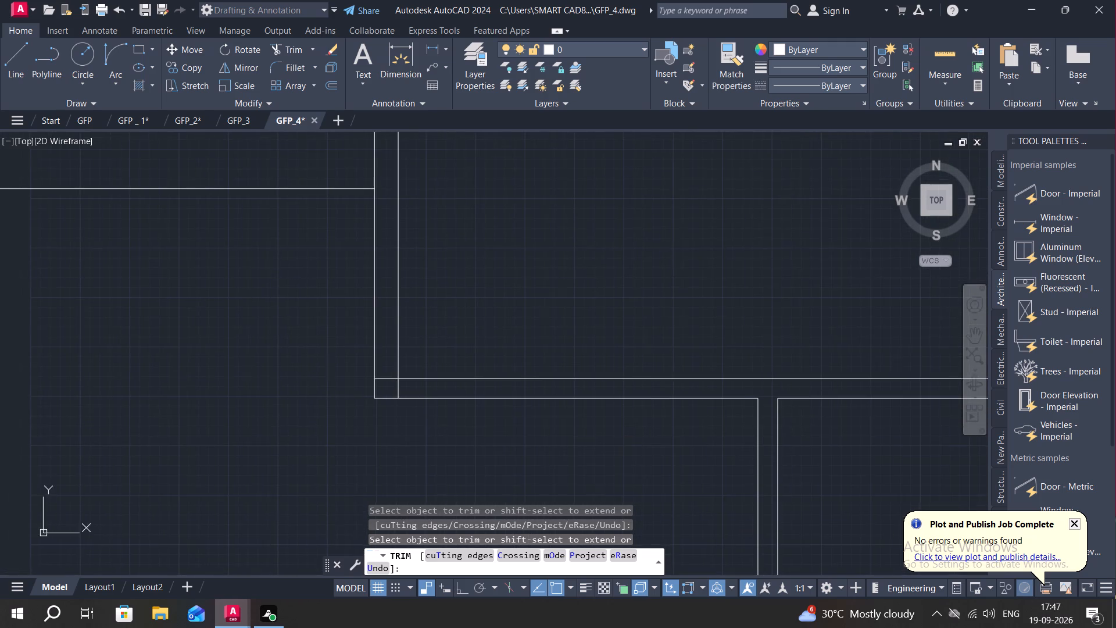
{"action": "left_click", "coordinate": [386, 379]}
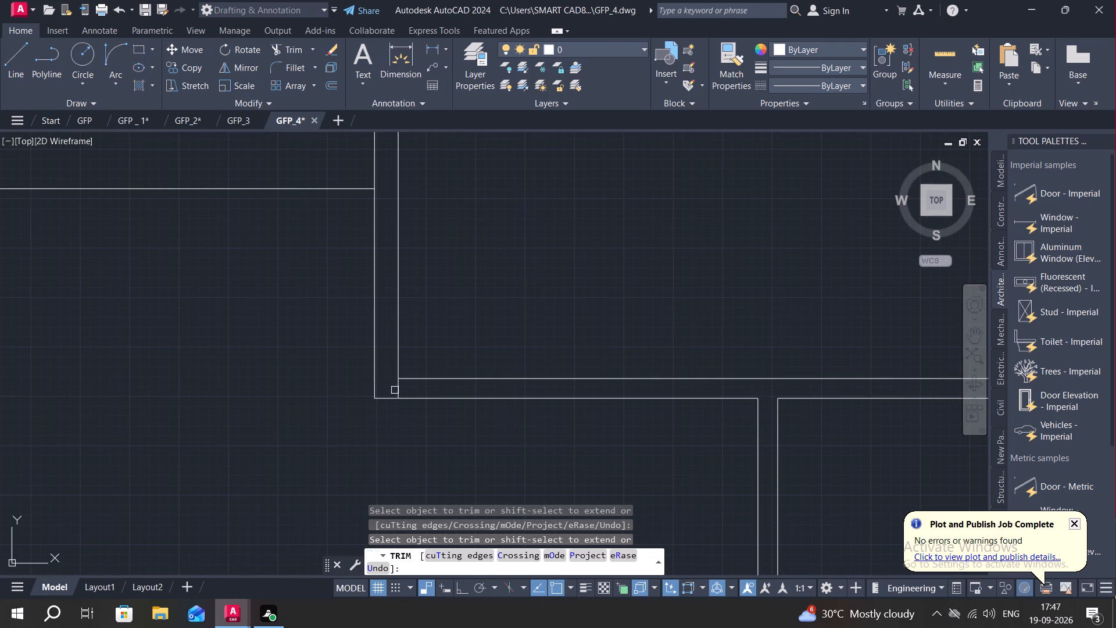
{"action": "left_click", "coordinate": [398, 389]}
{"action": "scroll", "coordinate": [244, 412], "scroll_direction": "down", "scroll_amount": 2}
{"action": "middle_click_drag", "start_coordinate": [248, 411], "coordinate": [518, 427]}
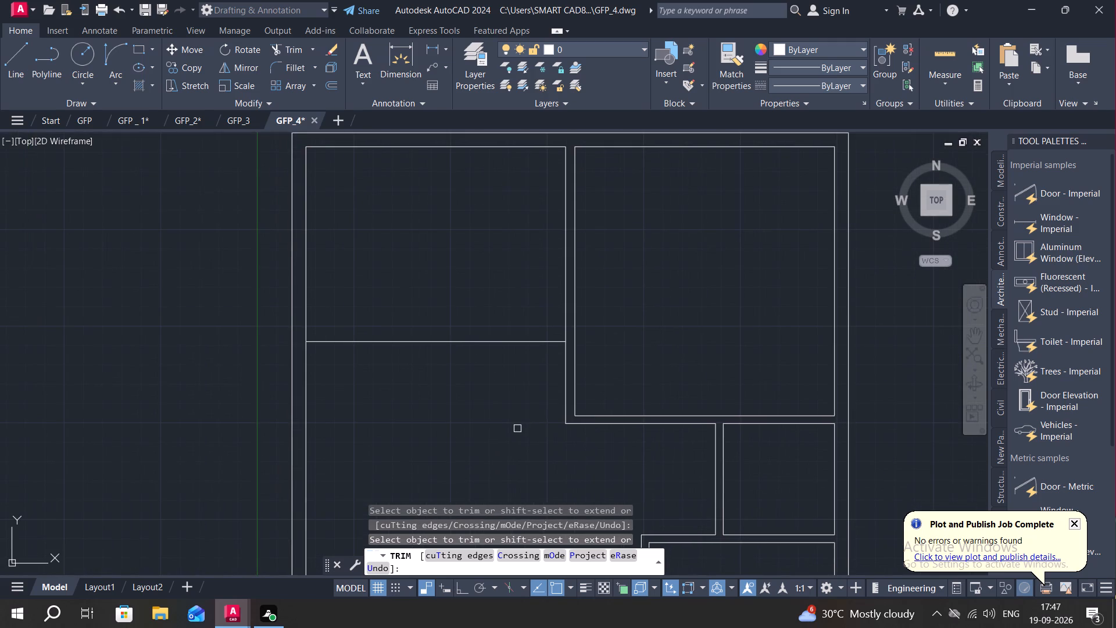
{"action": "key", "text": "Escape"}
Offset the horizontal line of the upper-left room 5" downward to form its partition.
{"action": "type", "text": "O"}
{"action": "key", "text": "space"}
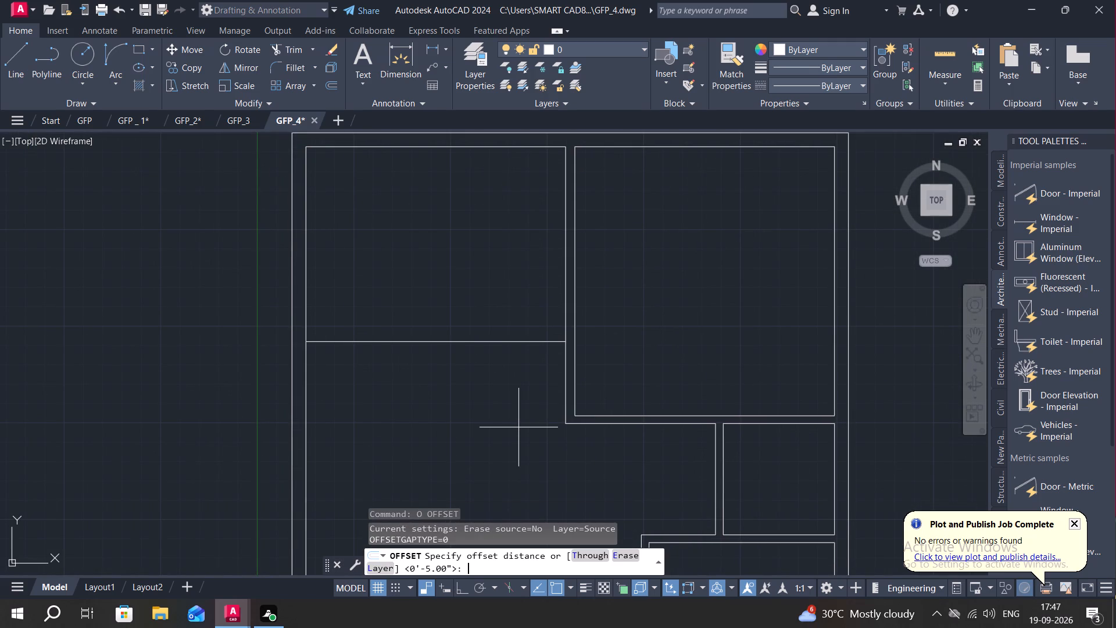
{"action": "key", "text": "space"}
{"action": "left_click", "coordinate": [534, 342]}
{"action": "left_click", "coordinate": [539, 380]}
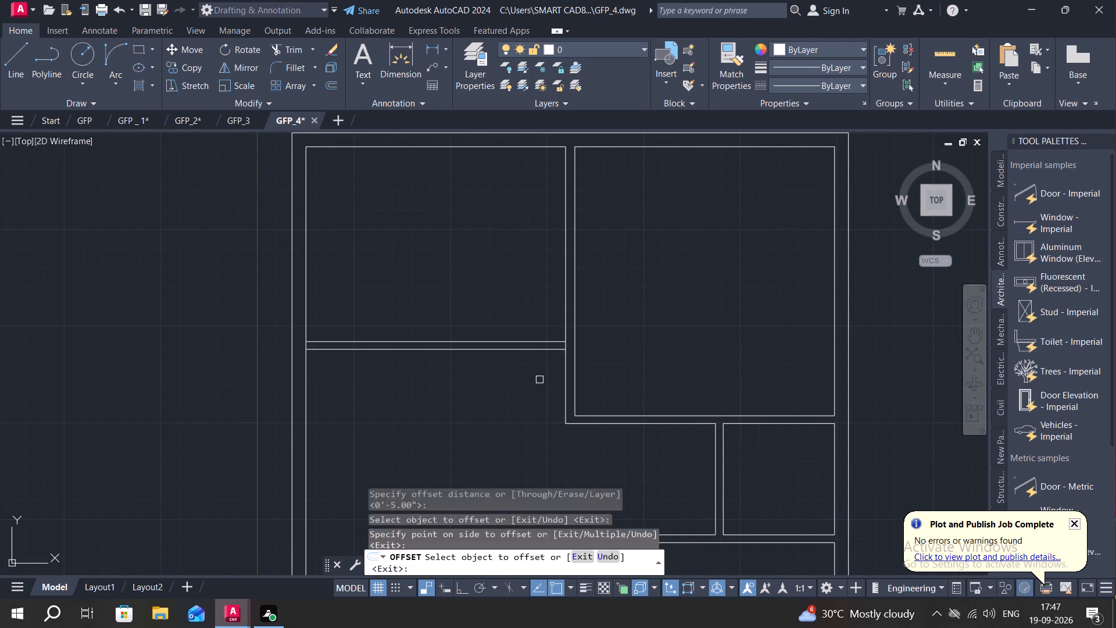
{"action": "key", "text": "Escape"}
Trim the central wall and left outer wall's inner line between the two lines of the upper-left room's partition.
{"action": "type", "text": "TR"}
{"action": "key", "text": "space"}
{"action": "scroll", "coordinate": [552, 338], "scroll_direction": "up", "scroll_amount": 1}
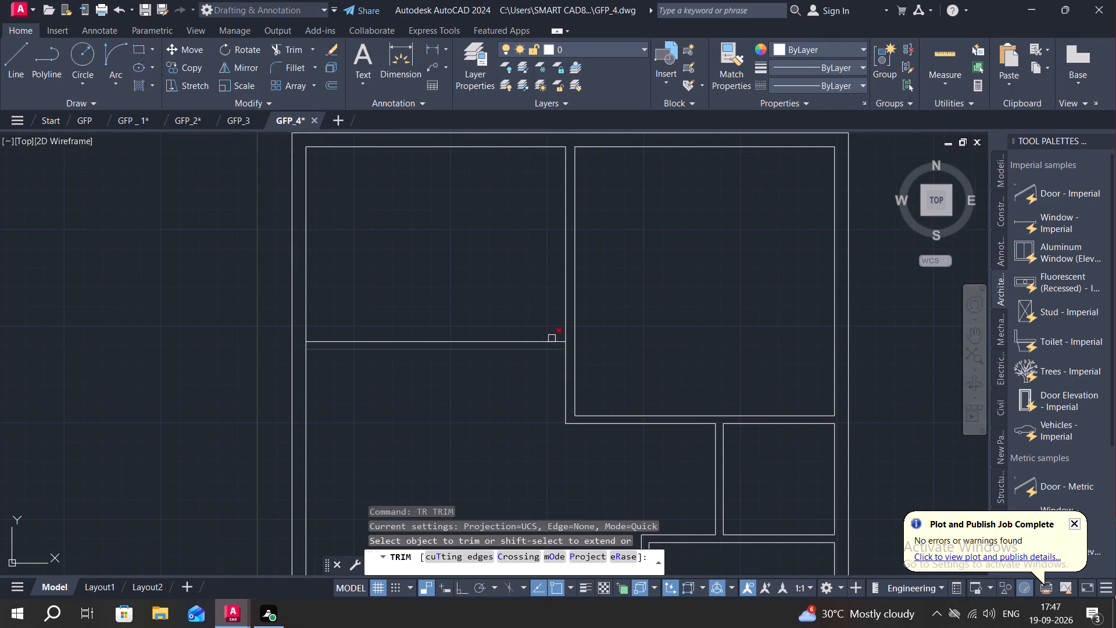
{"action": "scroll", "coordinate": [552, 338], "scroll_direction": "up", "scroll_amount": 1}
{"action": "left_click", "coordinate": [583, 360]}
{"action": "scroll", "coordinate": [485, 412], "scroll_direction": "down", "scroll_amount": 2}
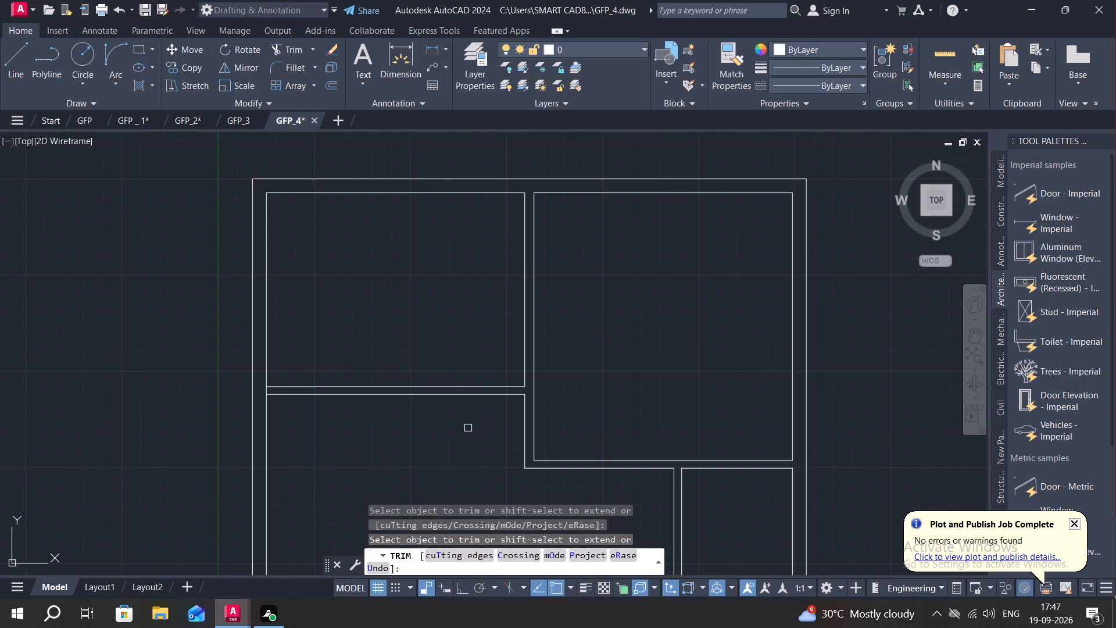
{"action": "middle_click_drag", "start_coordinate": [467, 429], "coordinate": [702, 411]}
{"action": "scroll", "coordinate": [499, 371], "scroll_direction": "up", "scroll_amount": 2}
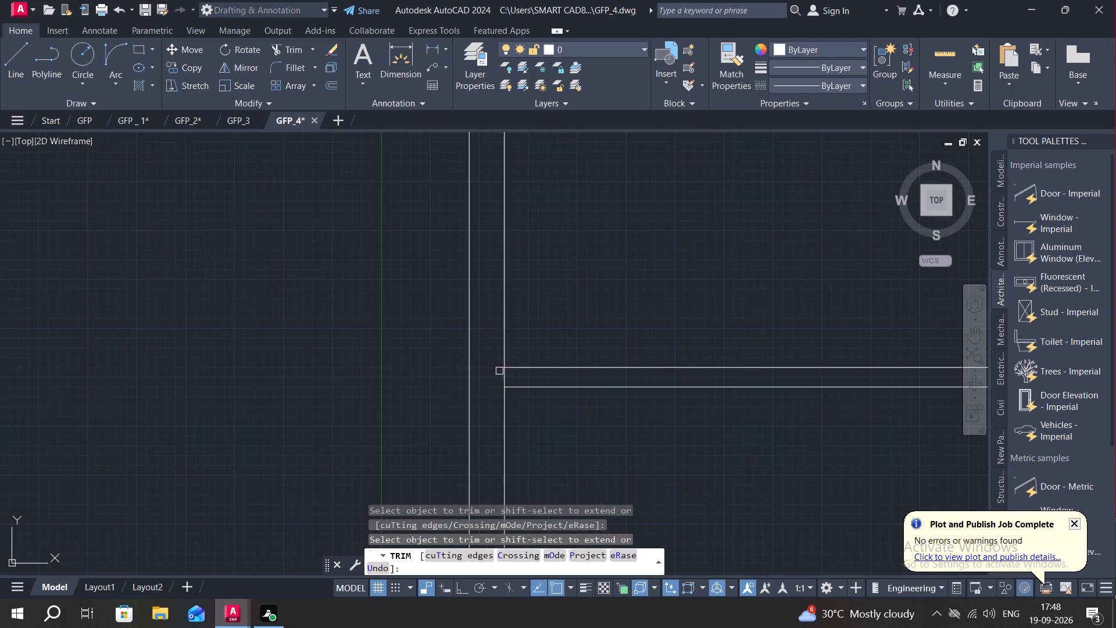
{"action": "left_click", "coordinate": [504, 376]}
{"action": "key", "text": "Escape"}
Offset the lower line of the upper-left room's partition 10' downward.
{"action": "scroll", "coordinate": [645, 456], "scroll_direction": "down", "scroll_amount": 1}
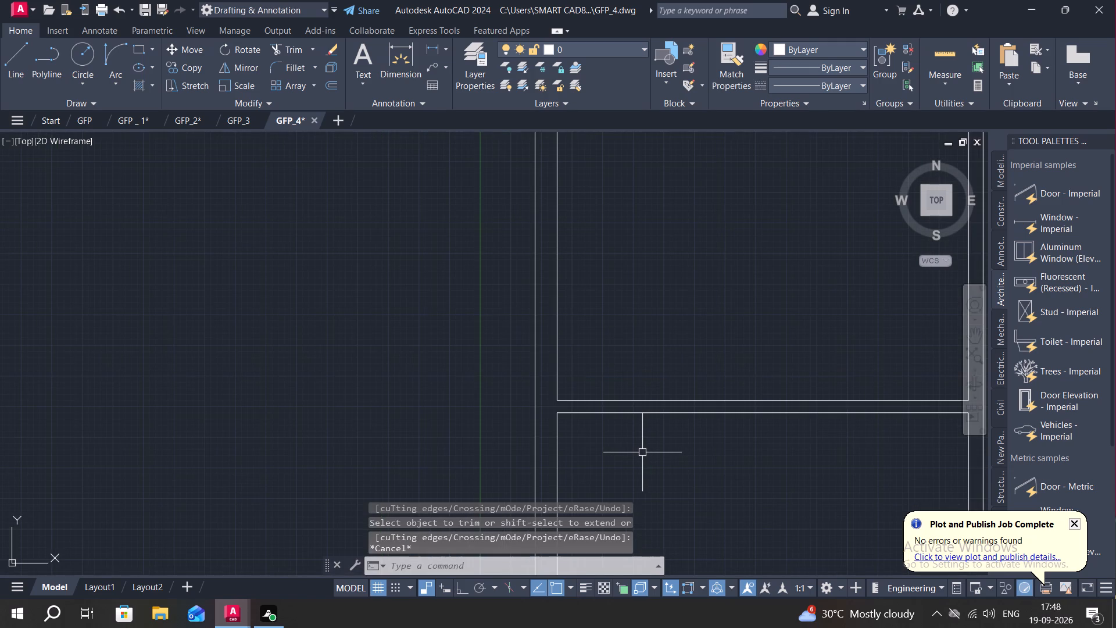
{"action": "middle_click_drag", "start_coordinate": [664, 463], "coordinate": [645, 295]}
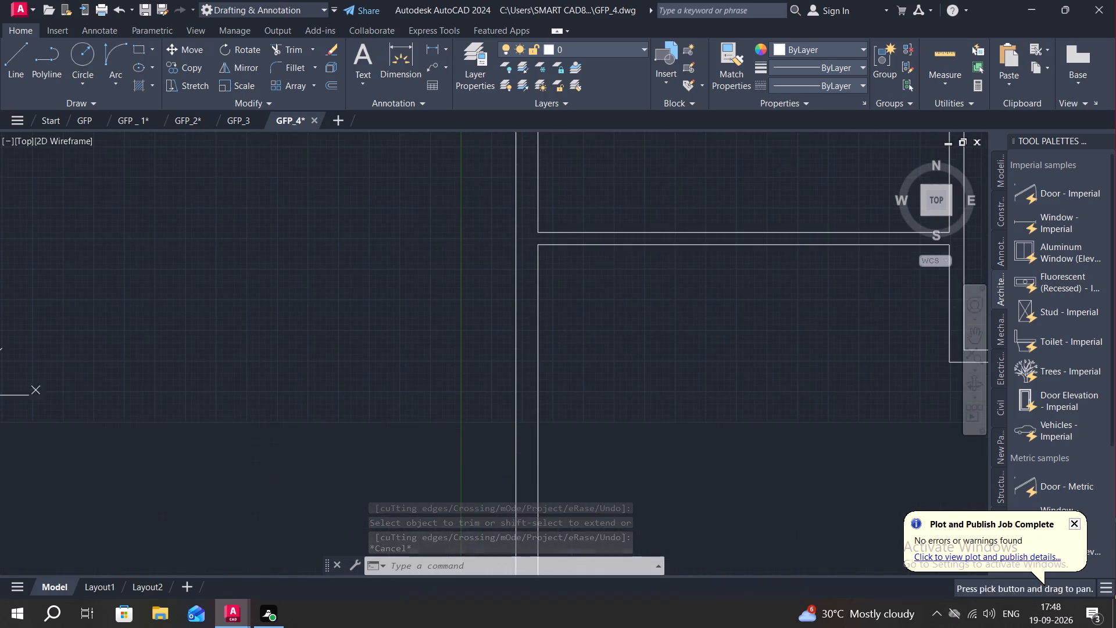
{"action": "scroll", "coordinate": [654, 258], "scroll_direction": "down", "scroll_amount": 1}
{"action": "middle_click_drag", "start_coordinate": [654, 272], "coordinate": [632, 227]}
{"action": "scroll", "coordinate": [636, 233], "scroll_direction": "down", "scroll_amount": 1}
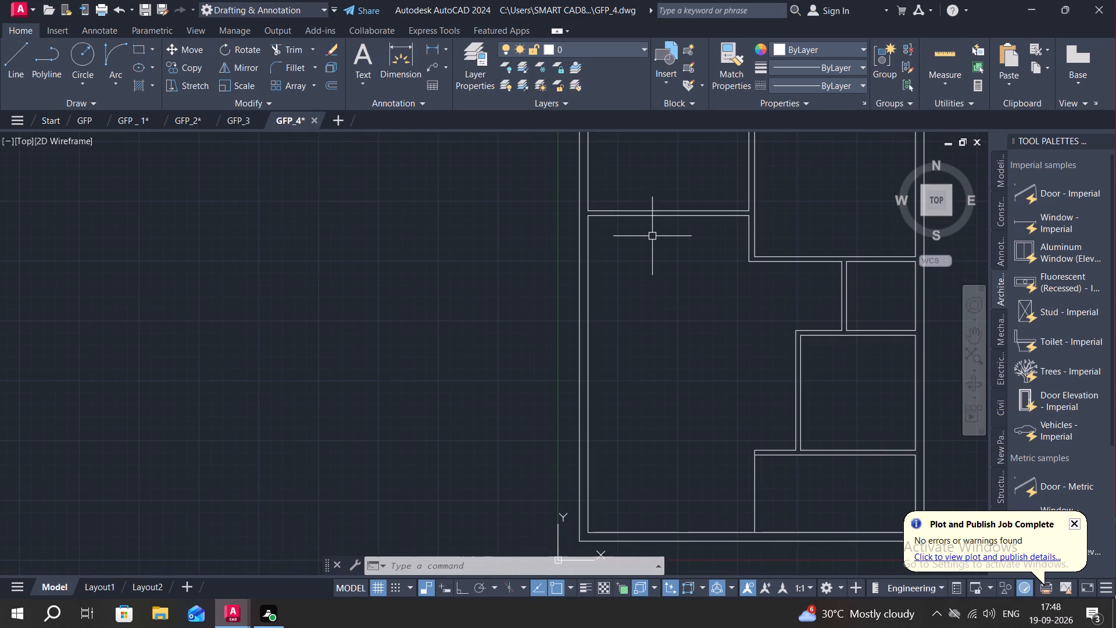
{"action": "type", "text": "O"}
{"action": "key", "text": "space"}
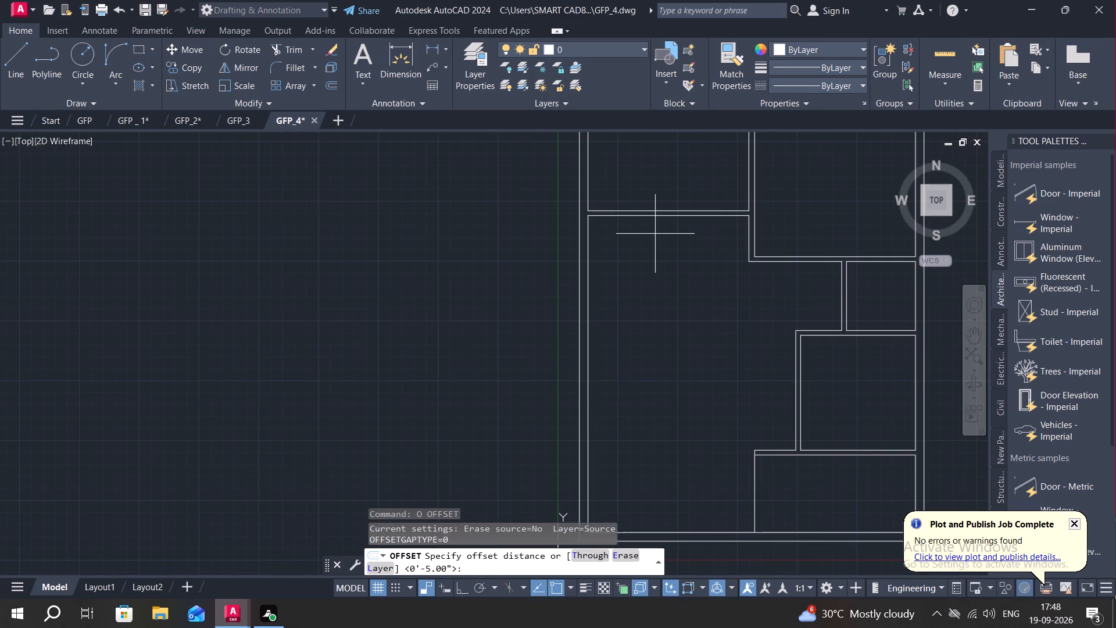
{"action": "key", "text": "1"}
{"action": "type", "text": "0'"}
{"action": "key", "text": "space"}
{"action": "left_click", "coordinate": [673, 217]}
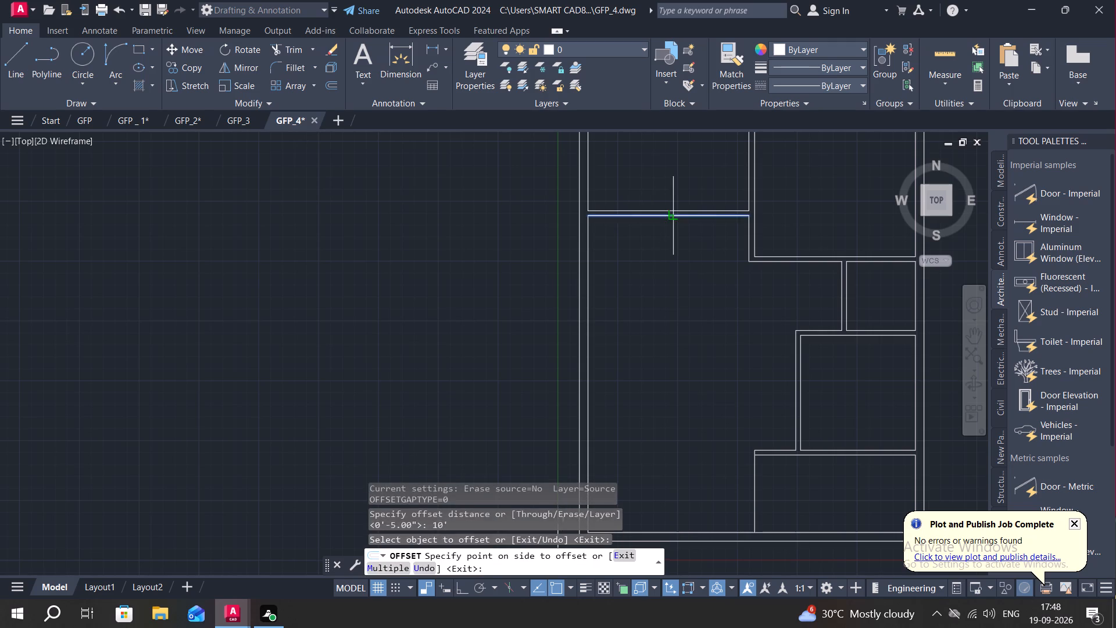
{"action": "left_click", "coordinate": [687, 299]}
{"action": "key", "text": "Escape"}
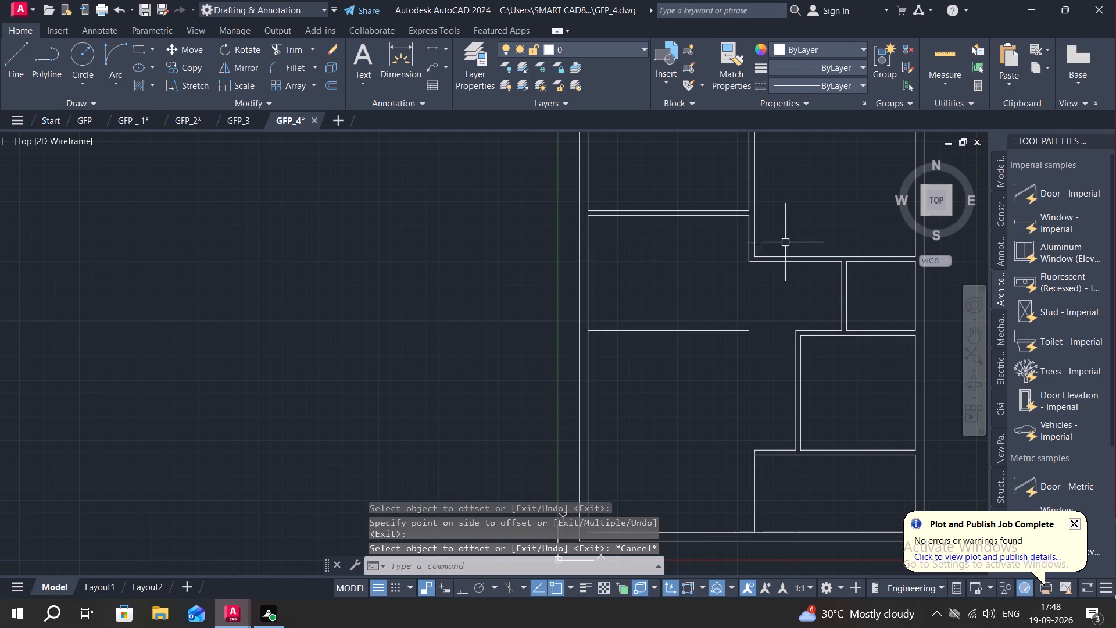
Measure the space between the 10' offset line and the bottom outer wall.
{"action": "left_click", "coordinate": [939, 60]}
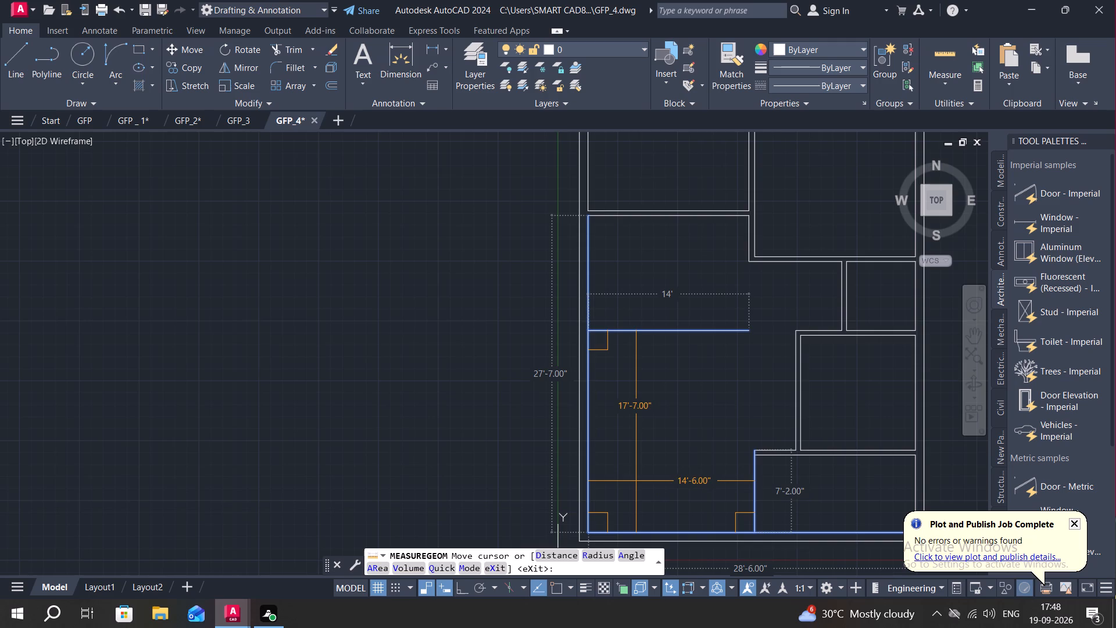
{"action": "middle_click_drag", "start_coordinate": [636, 477], "coordinate": [642, 445]}
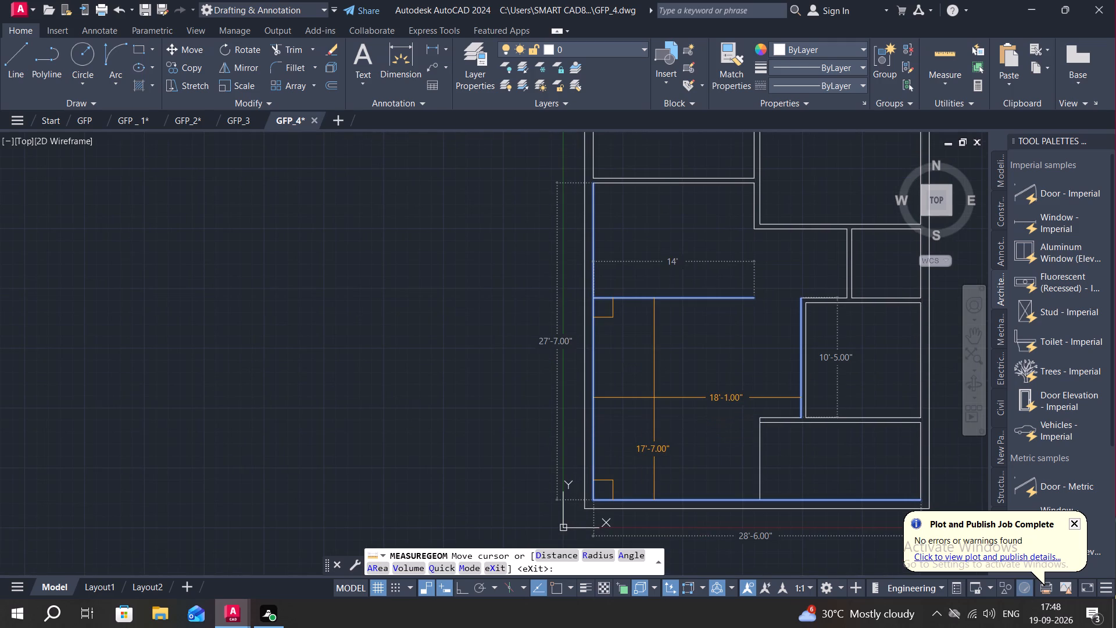
{"action": "key", "text": "Escape"}
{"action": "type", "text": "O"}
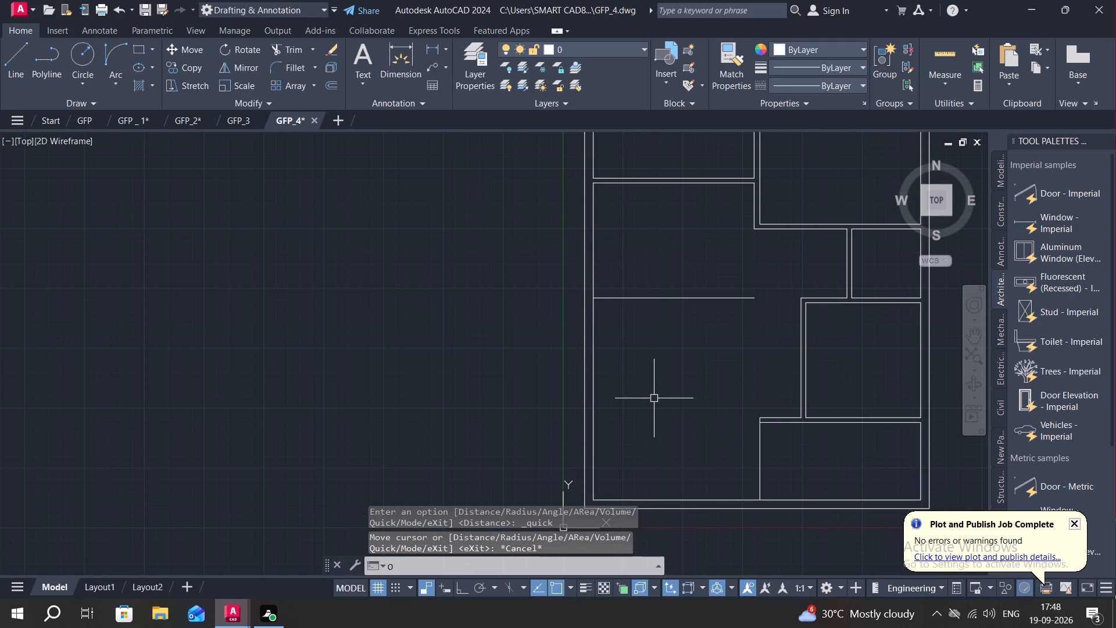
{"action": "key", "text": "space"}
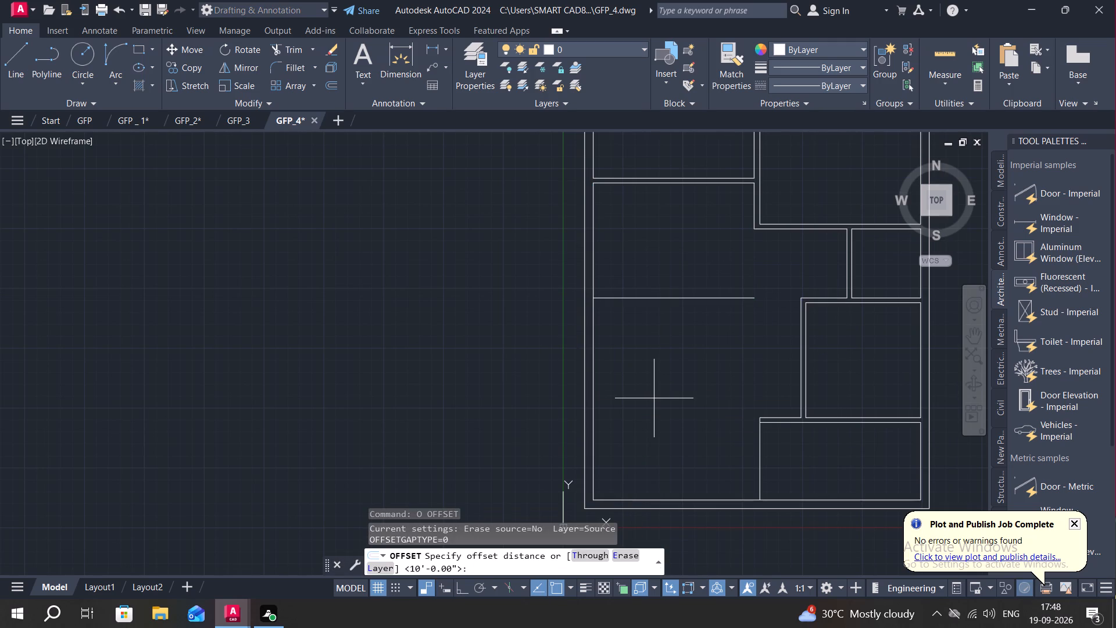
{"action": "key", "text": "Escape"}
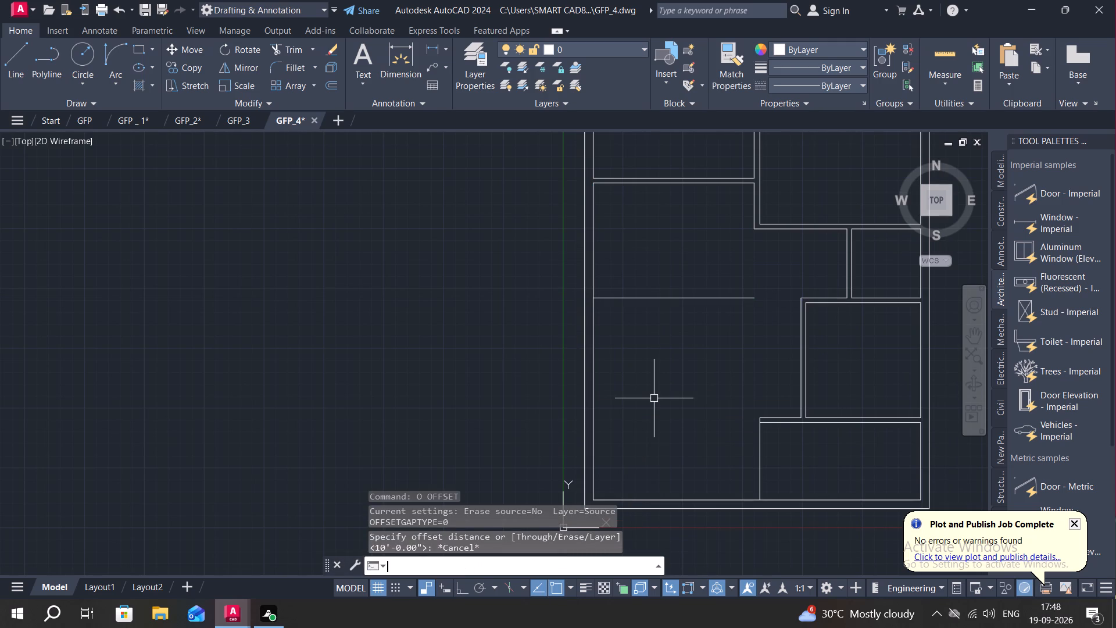
Offset the bottom outer wall's inner line 17' upward.
{"action": "type", "text": "O"}
{"action": "key", "text": "space"}
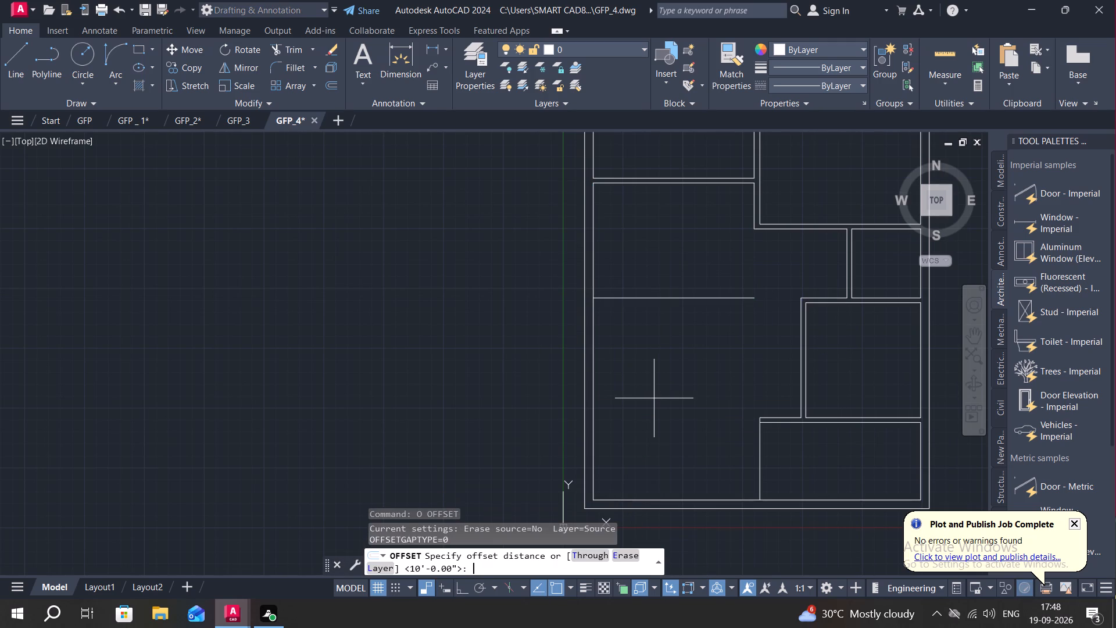
{"action": "key", "text": "1"}
{"action": "type", "text": "7'"}
{"action": "key", "text": "space"}
{"action": "left_click", "coordinate": [681, 499]}
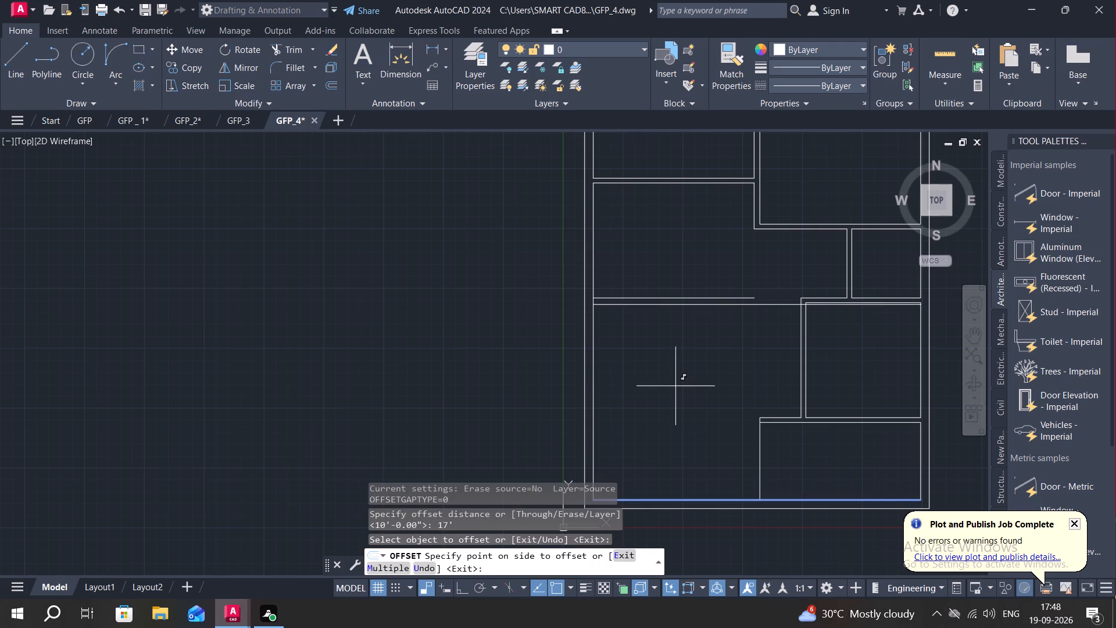
{"action": "left_click", "coordinate": [675, 386]}
{"action": "key", "text": "Escape"}
Trim away the lower line of the upper-left room's partition and the line offset 10' below it.
{"action": "key", "text": "t"}
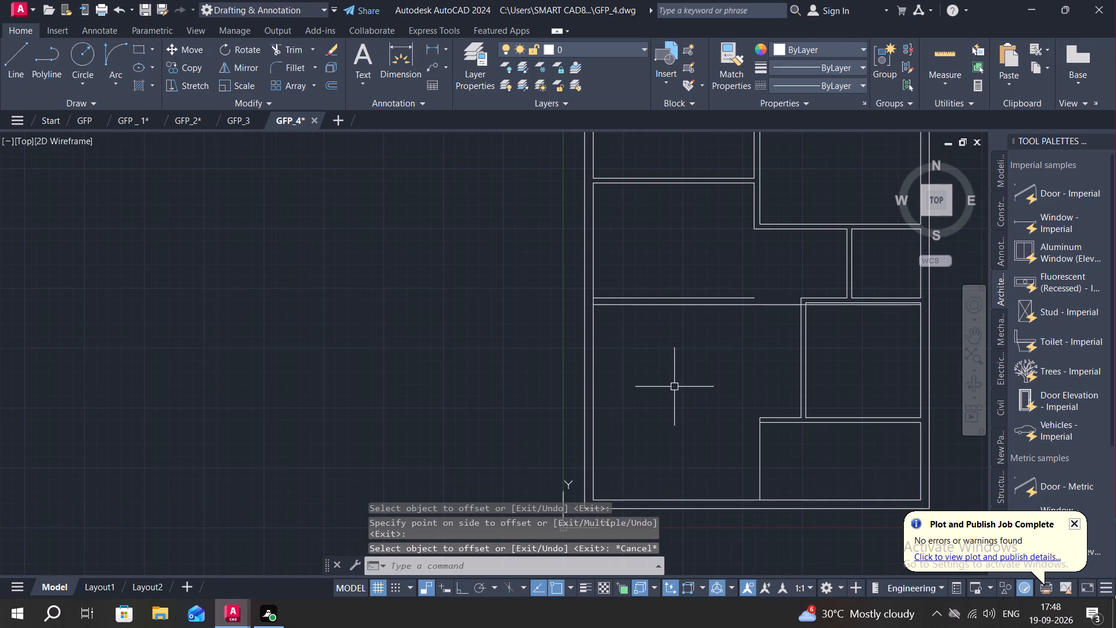
{"action": "key", "text": "r"}
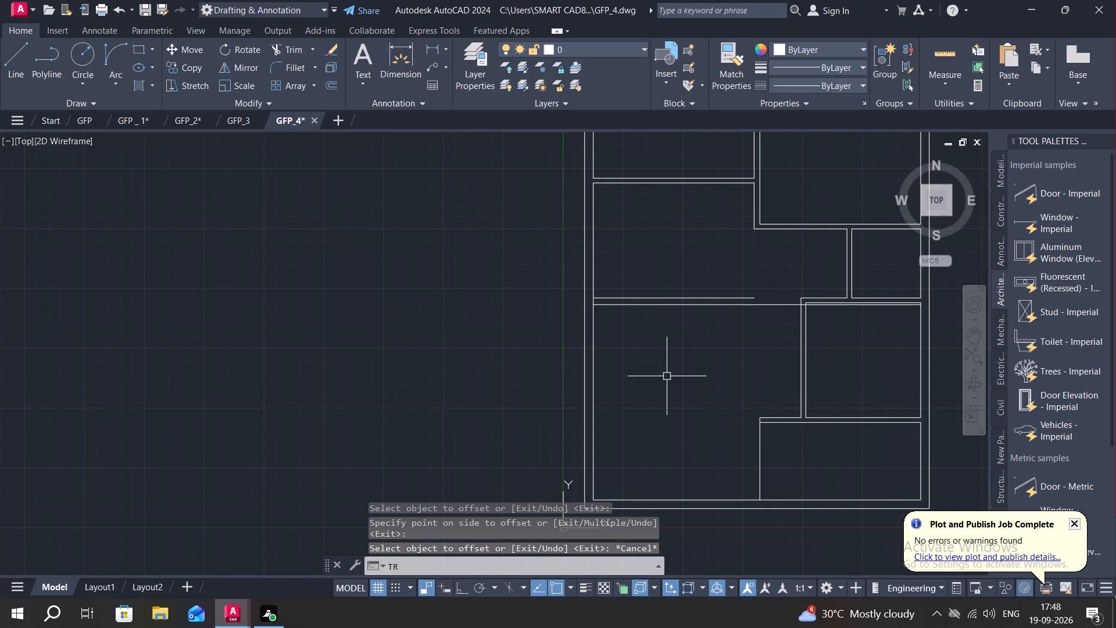
{"action": "middle_click_drag", "start_coordinate": [668, 371], "coordinate": [702, 462]}
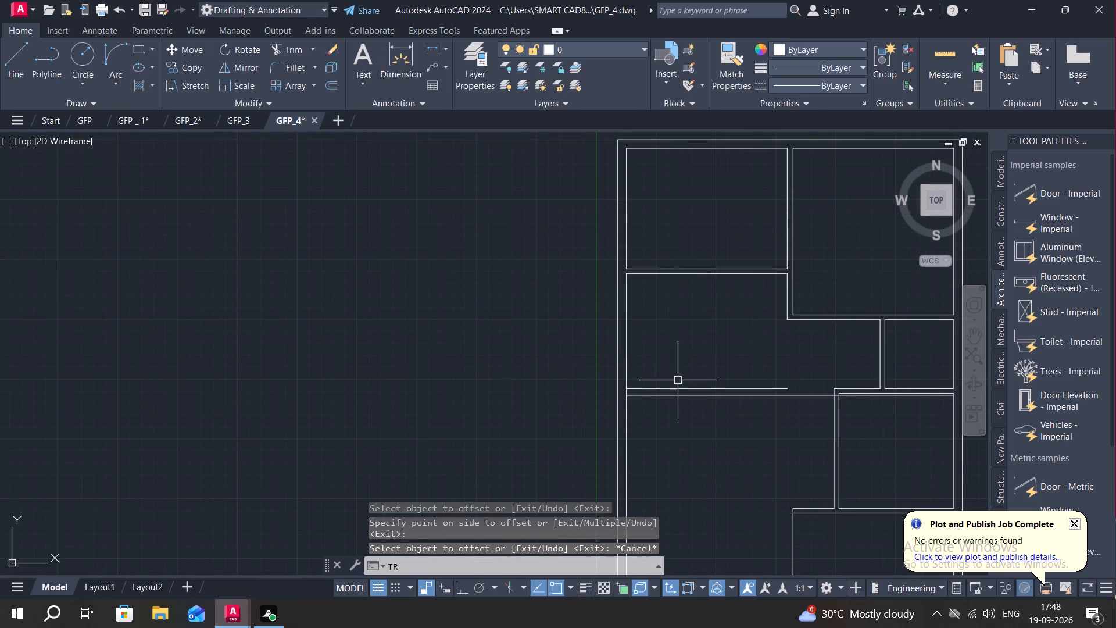
{"action": "key", "text": "Escape"}
{"action": "type", "text": "TR"}
{"action": "key", "text": "space"}
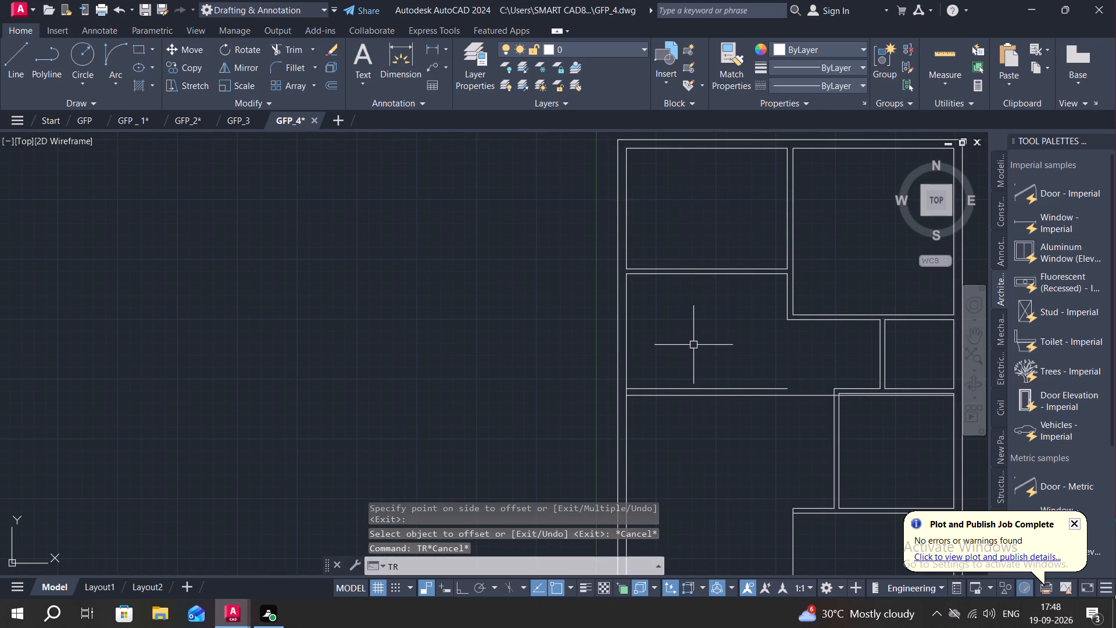
{"action": "left_click", "coordinate": [731, 275]}
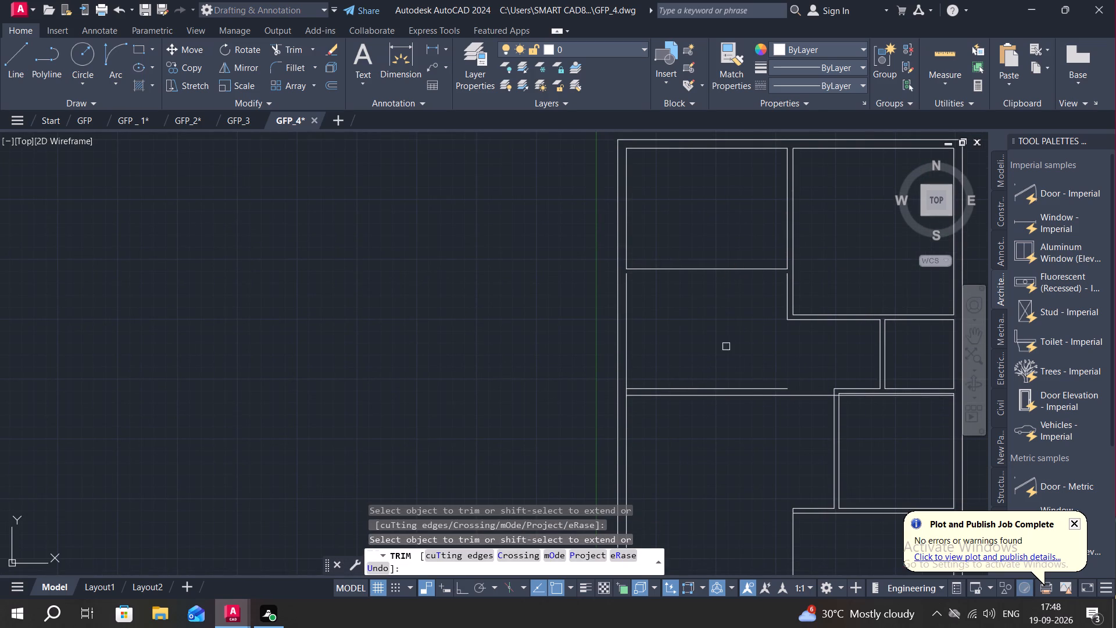
{"action": "left_click", "coordinate": [749, 389]}
{"action": "key", "text": "Escape"}
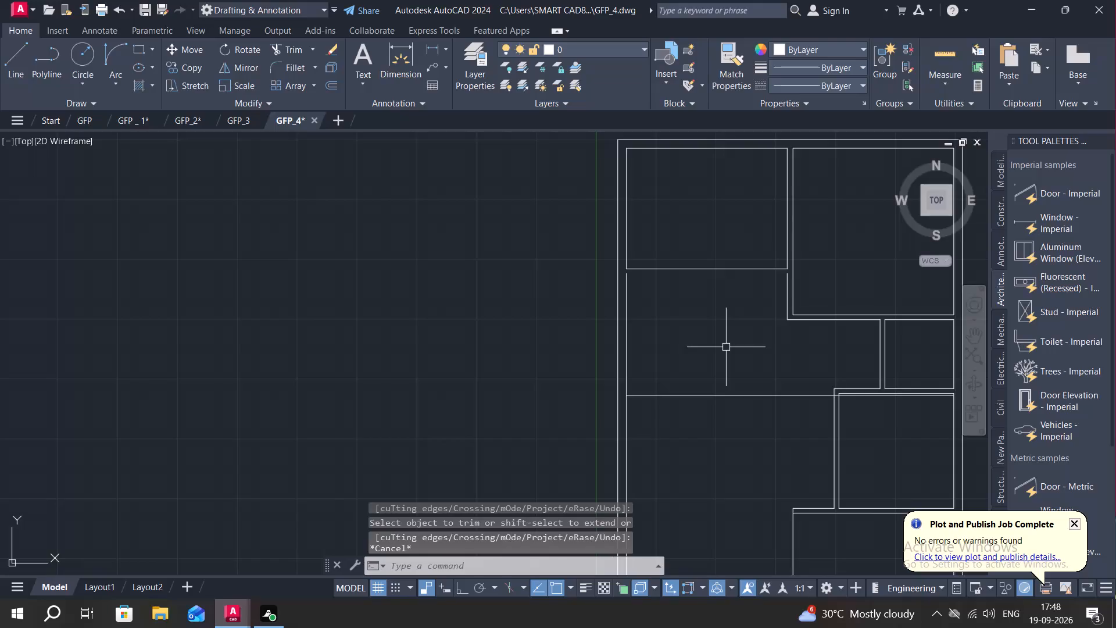
Offset the upper-left room's bottom line 6" downward and the line 17' above the bottom outer wall 6" upward.
{"action": "type", "text": "O 6"}
{"action": "type", "text": "\""}
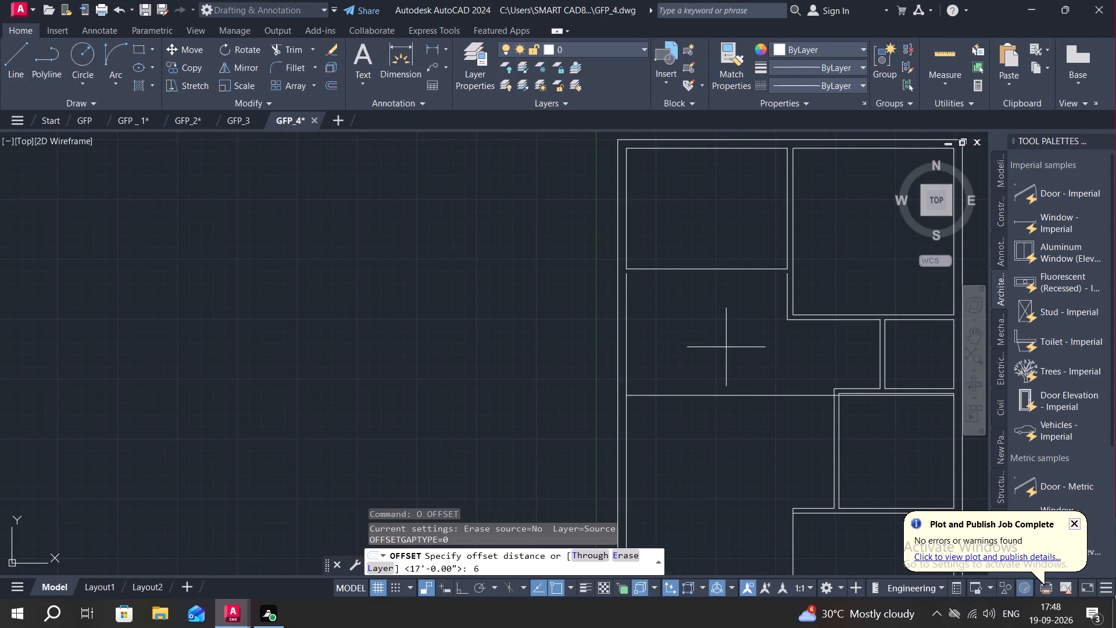
{"action": "key", "text": "space"}
{"action": "left_click", "coordinate": [699, 270]}
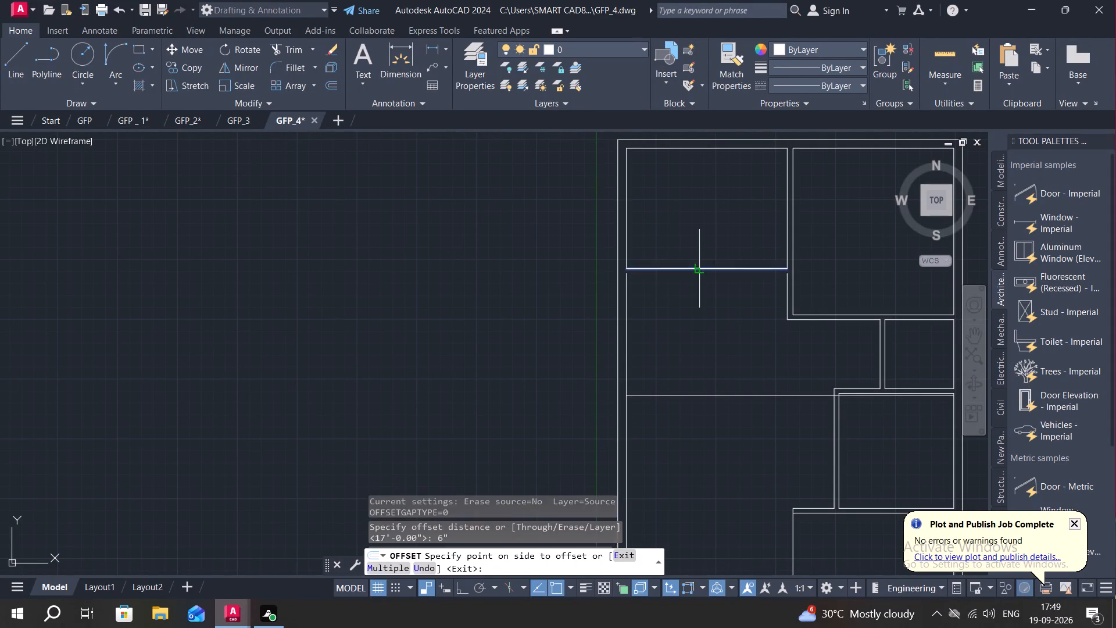
{"action": "left_click", "coordinate": [700, 284]}
{"action": "left_click", "coordinate": [725, 395]}
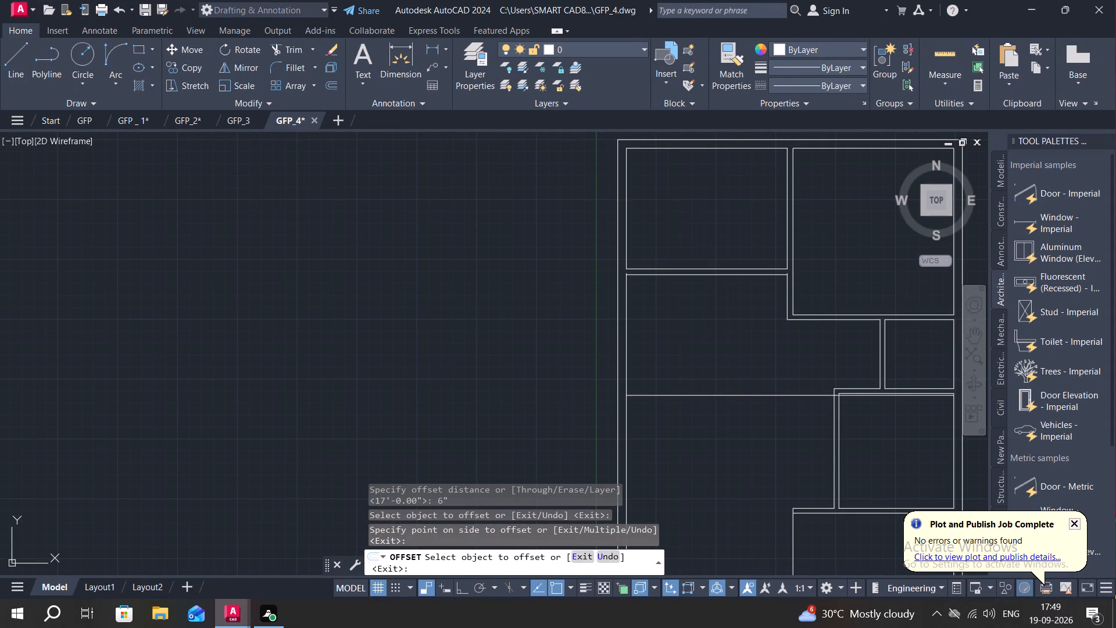
{"action": "left_click", "coordinate": [721, 357]}
{"action": "key", "text": "Escape"}
Trim the lower line of the new middle partition where it runs into the lower-right room.
{"action": "middle_click_drag", "start_coordinate": [796, 433], "coordinate": [709, 439]}
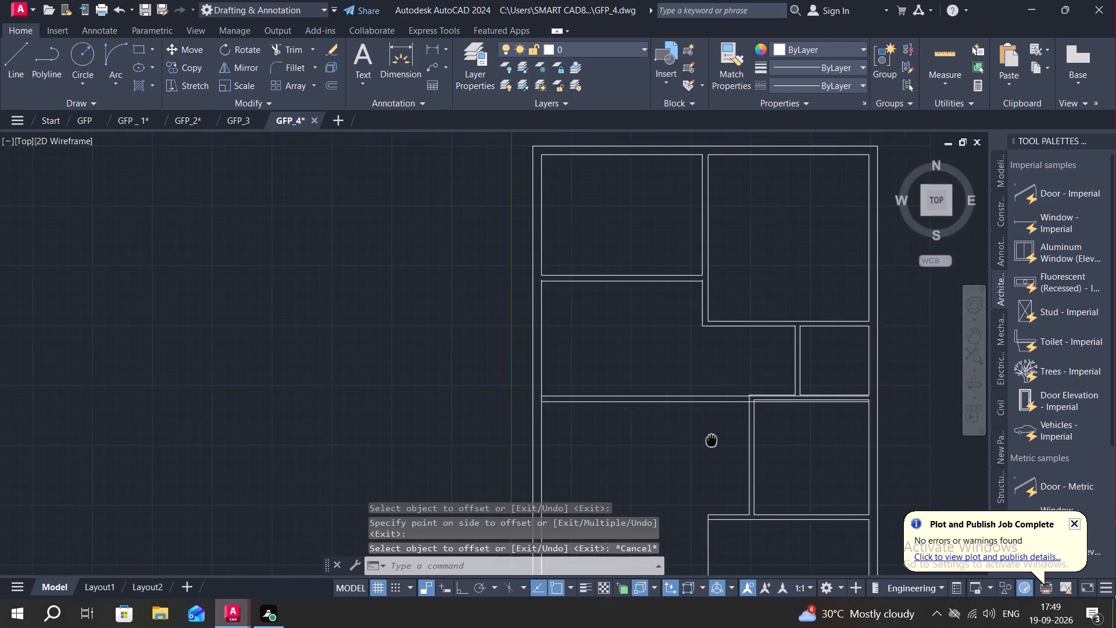
{"action": "middle_click_drag", "start_coordinate": [709, 439], "coordinate": [706, 439]}
{"action": "scroll", "coordinate": [736, 411], "scroll_direction": "up", "scroll_amount": 2}
{"action": "middle_click_drag", "start_coordinate": [752, 405], "coordinate": [671, 412]}
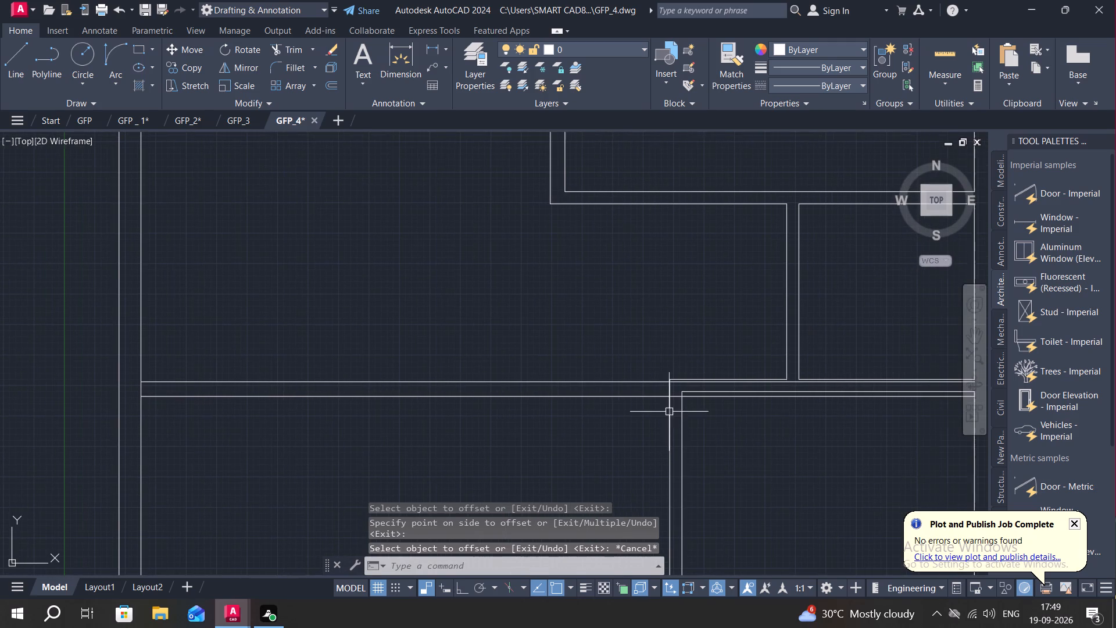
{"action": "type", "text": "TR"}
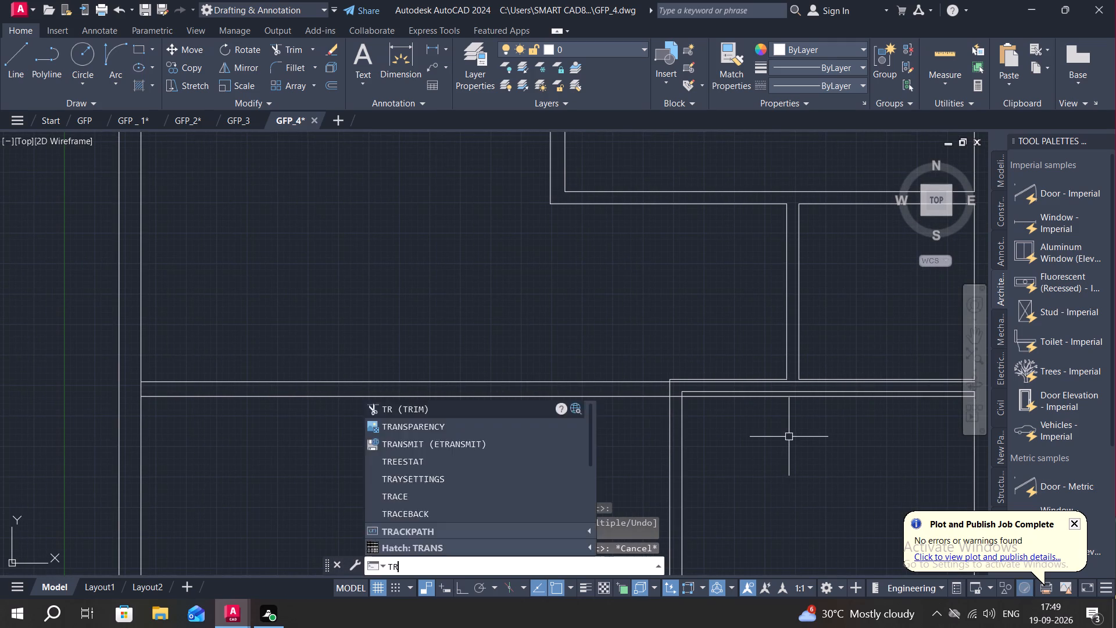
{"action": "key", "text": "space"}
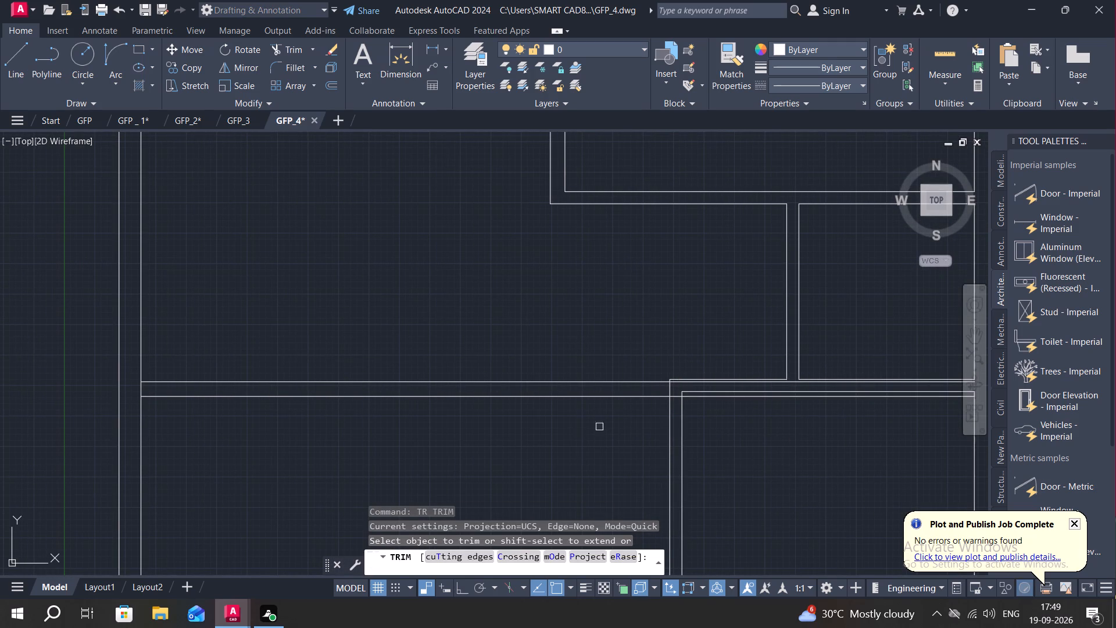
{"action": "left_click", "coordinate": [722, 397]}
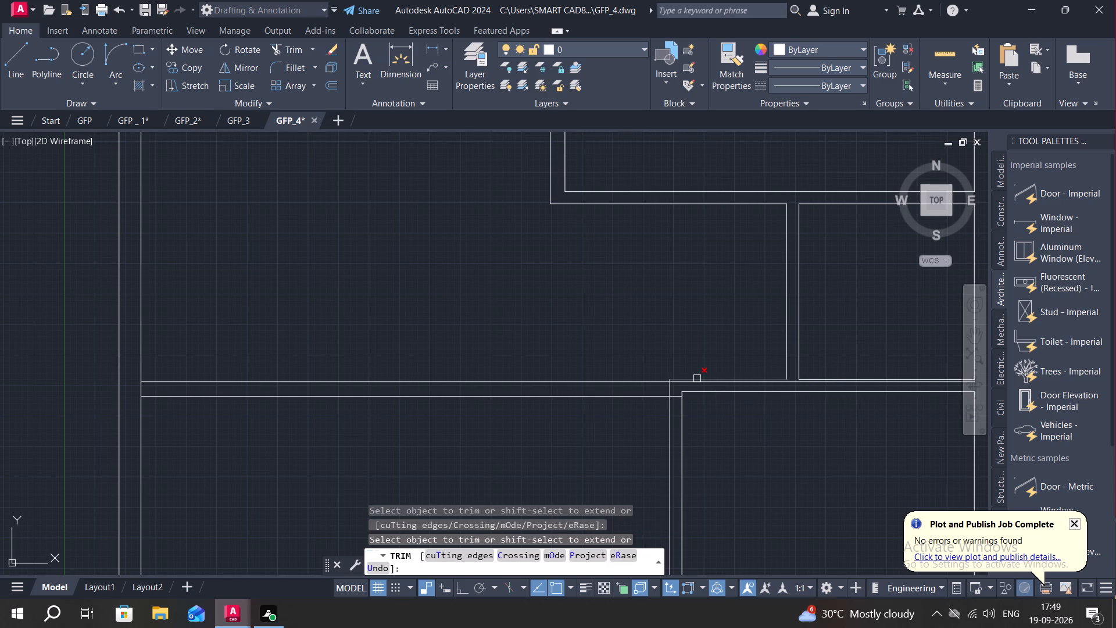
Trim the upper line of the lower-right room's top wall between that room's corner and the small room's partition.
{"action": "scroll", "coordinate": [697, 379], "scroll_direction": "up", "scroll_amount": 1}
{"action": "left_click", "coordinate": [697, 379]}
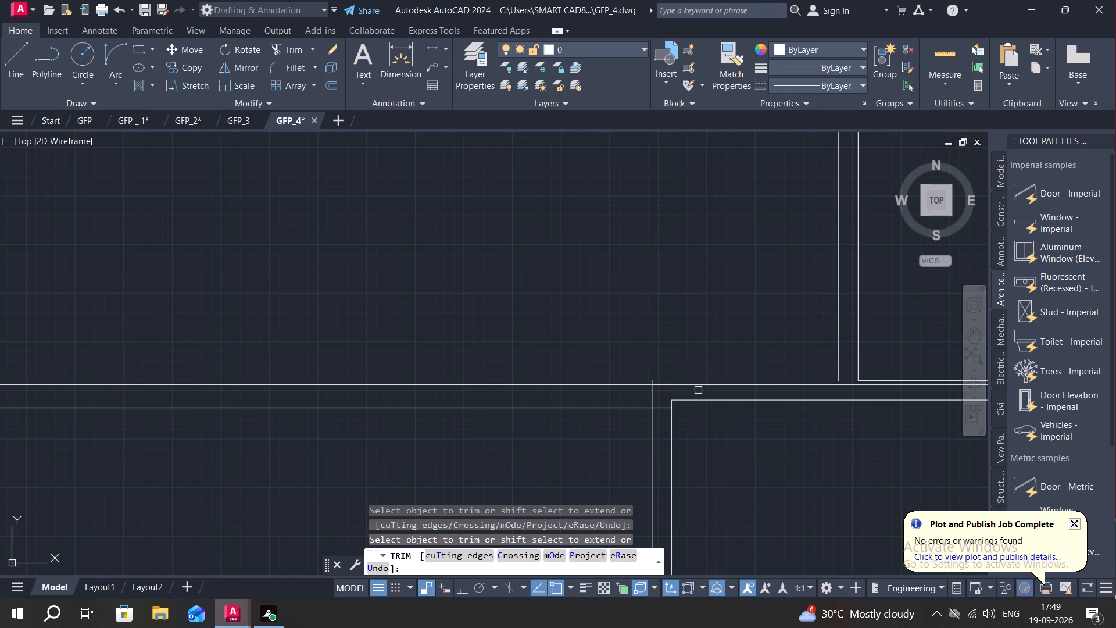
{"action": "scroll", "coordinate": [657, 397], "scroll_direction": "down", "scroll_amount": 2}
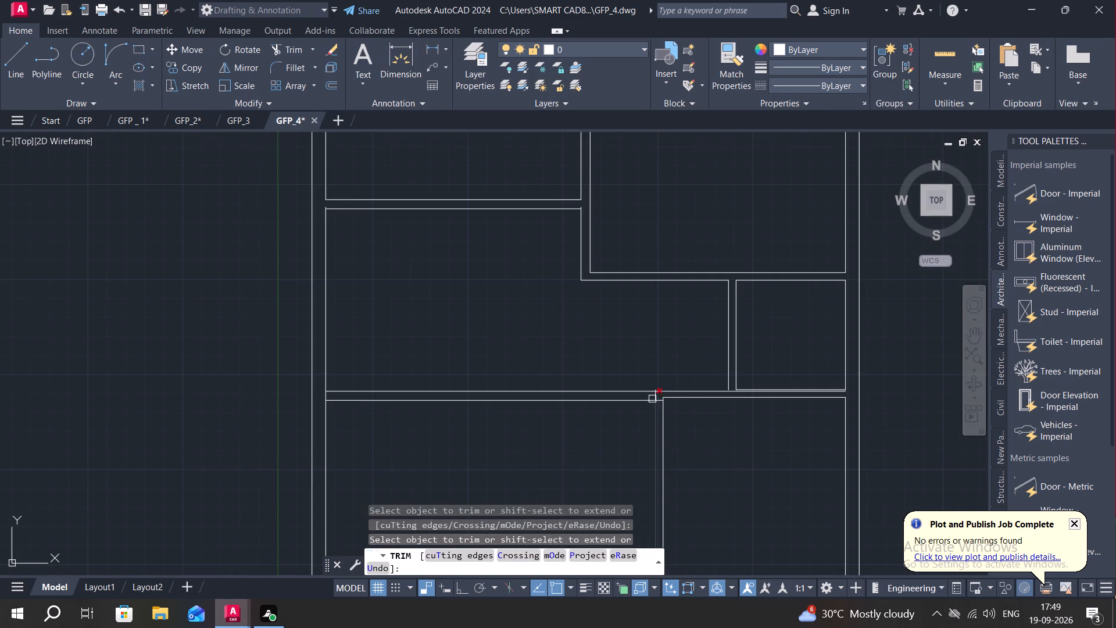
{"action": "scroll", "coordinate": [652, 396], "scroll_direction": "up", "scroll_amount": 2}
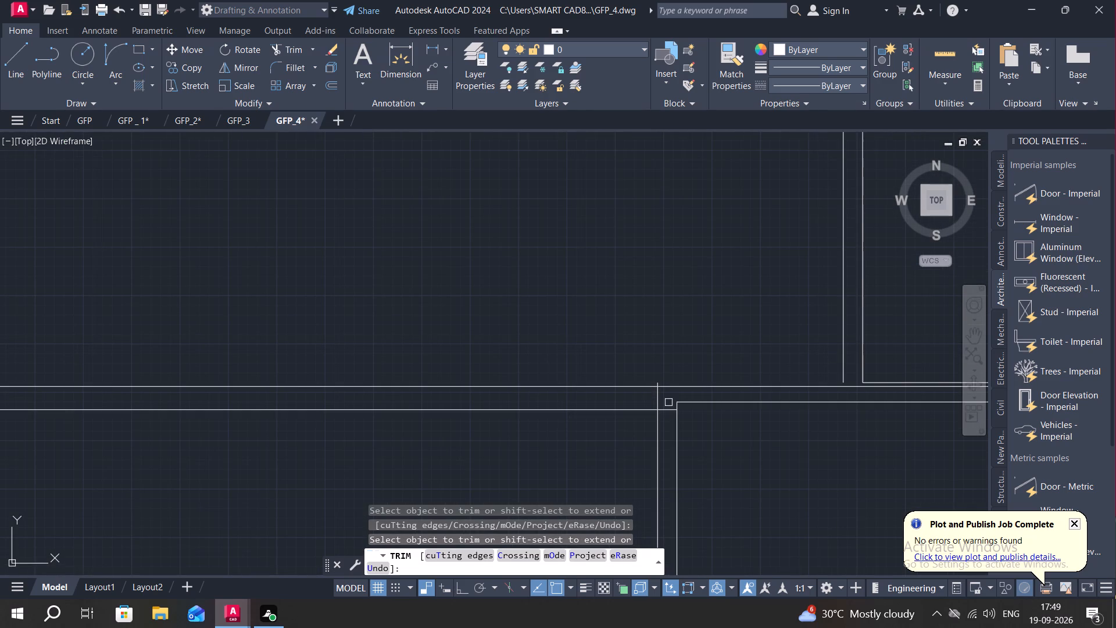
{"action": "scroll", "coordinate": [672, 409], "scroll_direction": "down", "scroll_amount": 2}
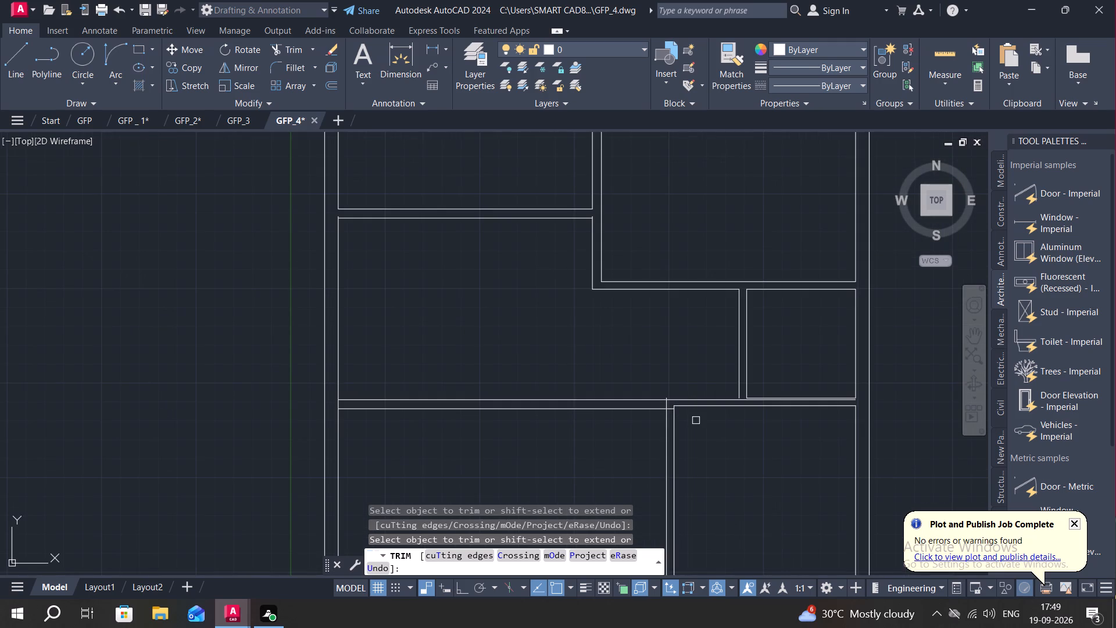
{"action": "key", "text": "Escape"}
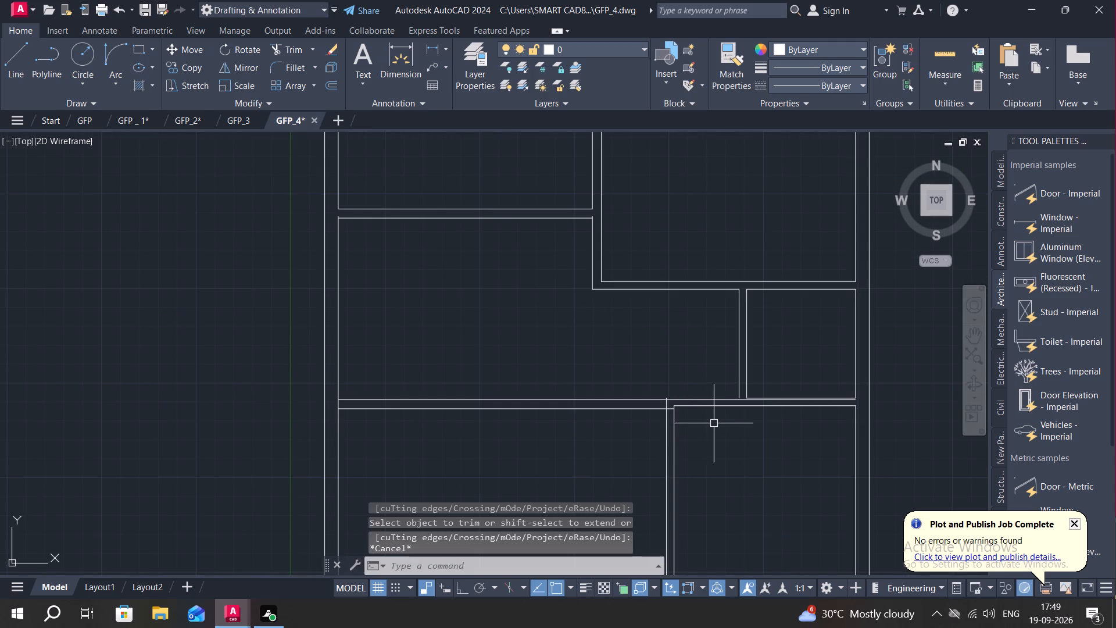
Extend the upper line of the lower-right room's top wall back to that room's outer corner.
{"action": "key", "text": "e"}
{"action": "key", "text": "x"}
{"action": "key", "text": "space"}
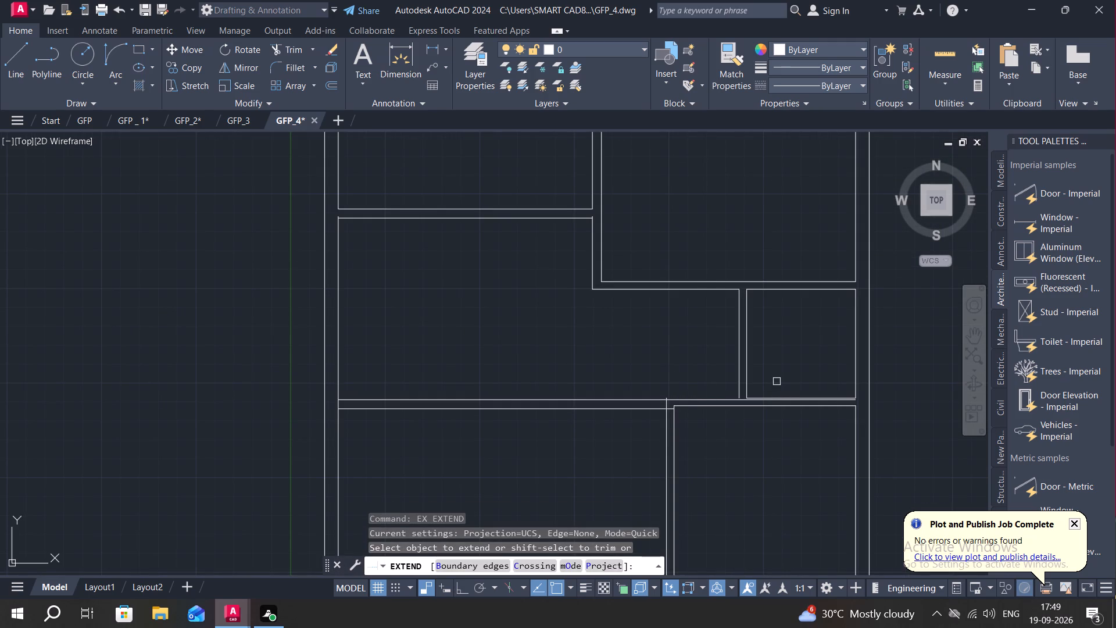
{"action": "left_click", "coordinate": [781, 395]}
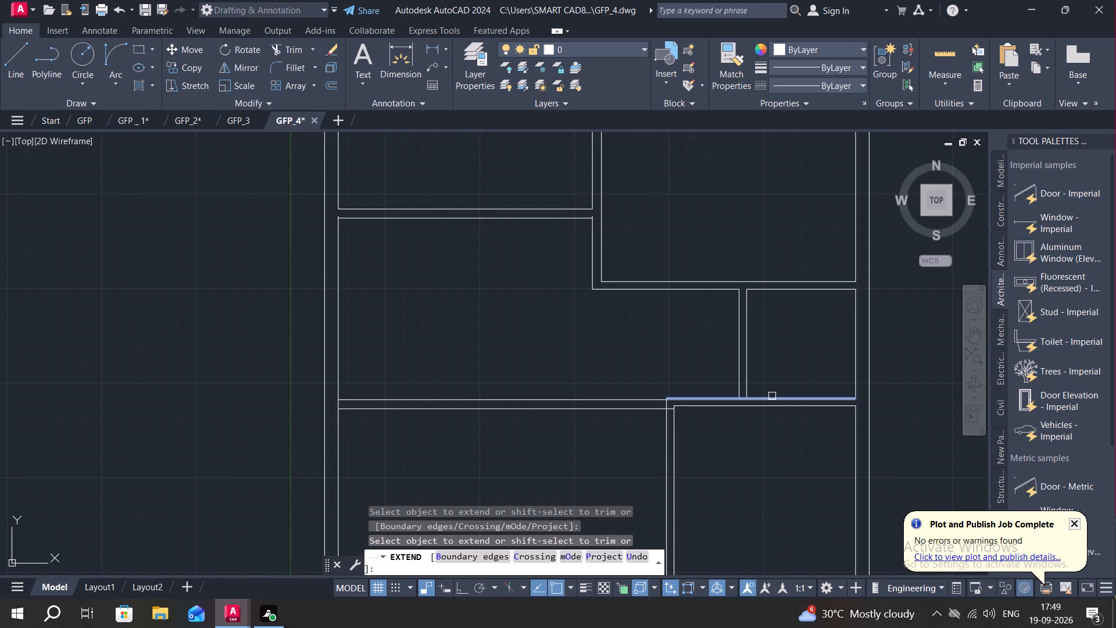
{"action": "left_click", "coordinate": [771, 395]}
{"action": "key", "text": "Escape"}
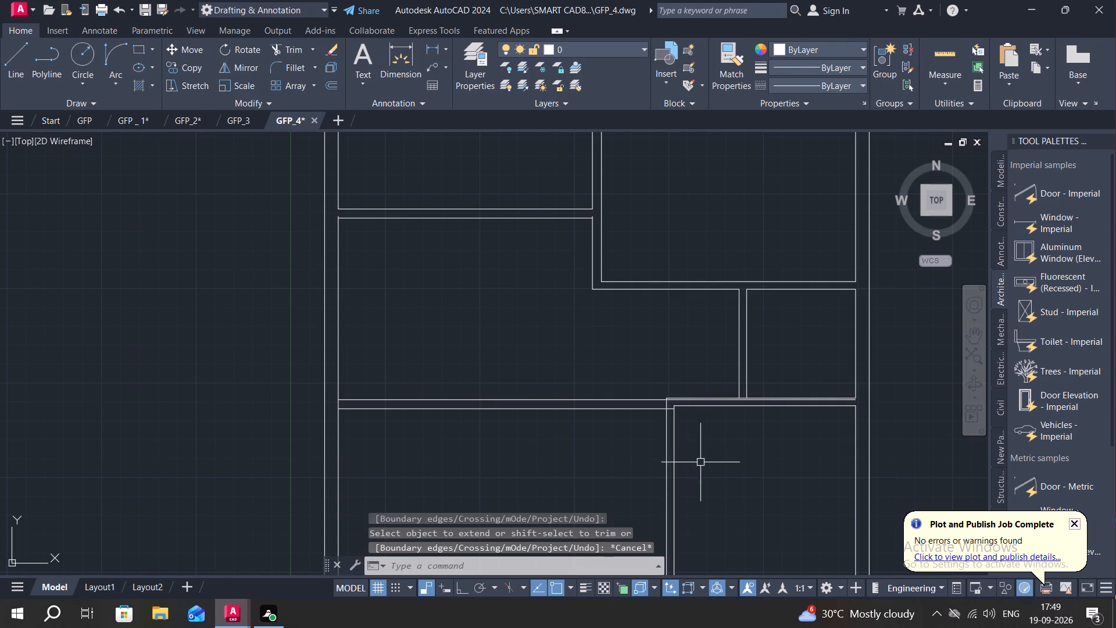
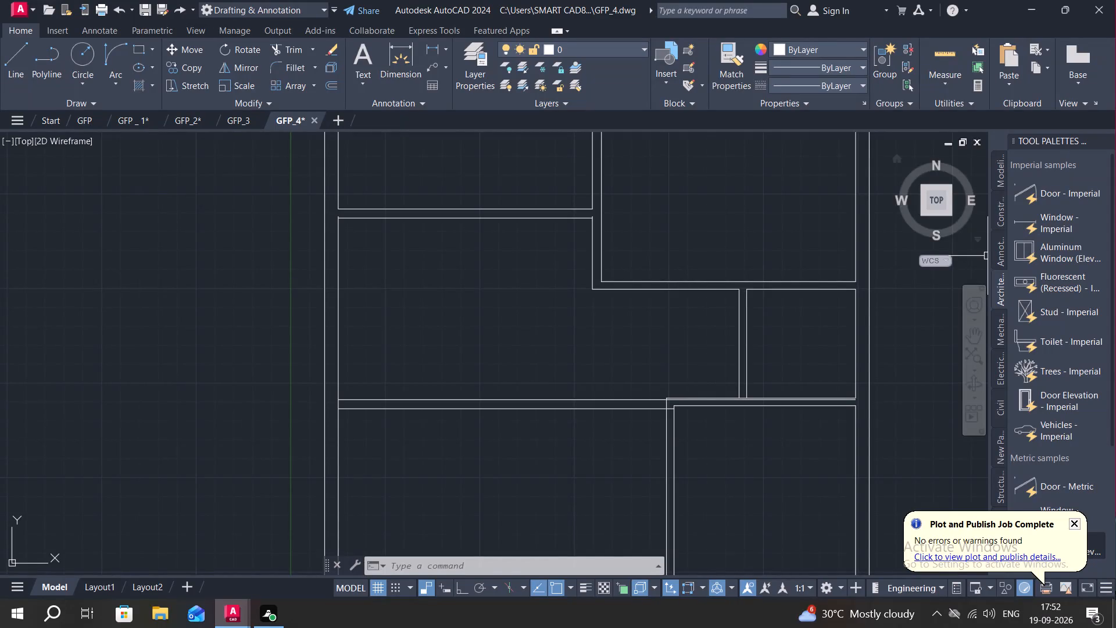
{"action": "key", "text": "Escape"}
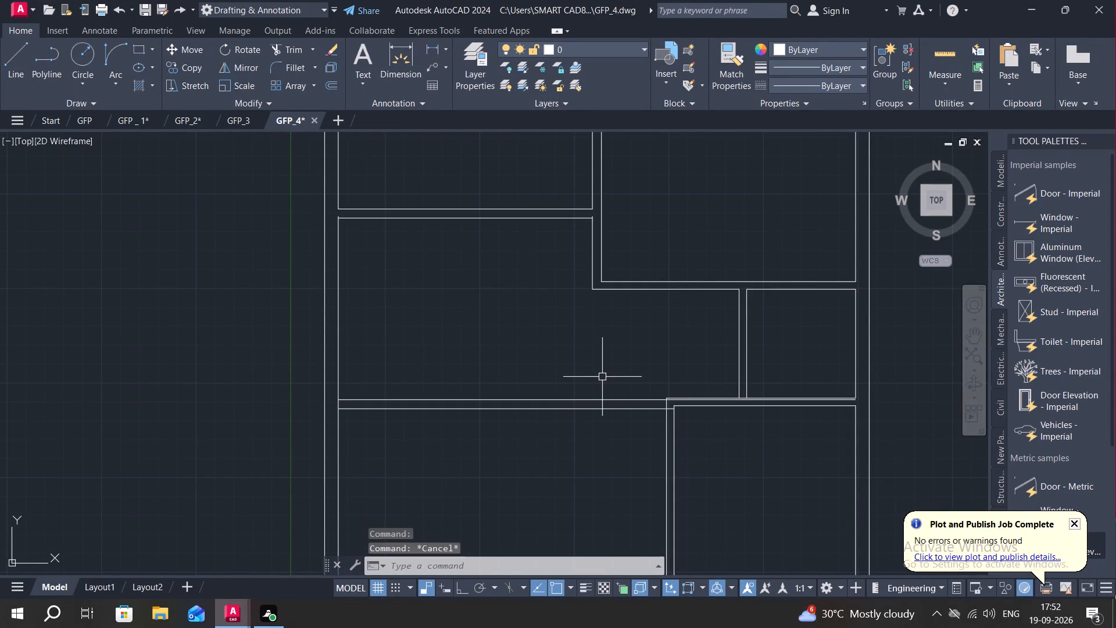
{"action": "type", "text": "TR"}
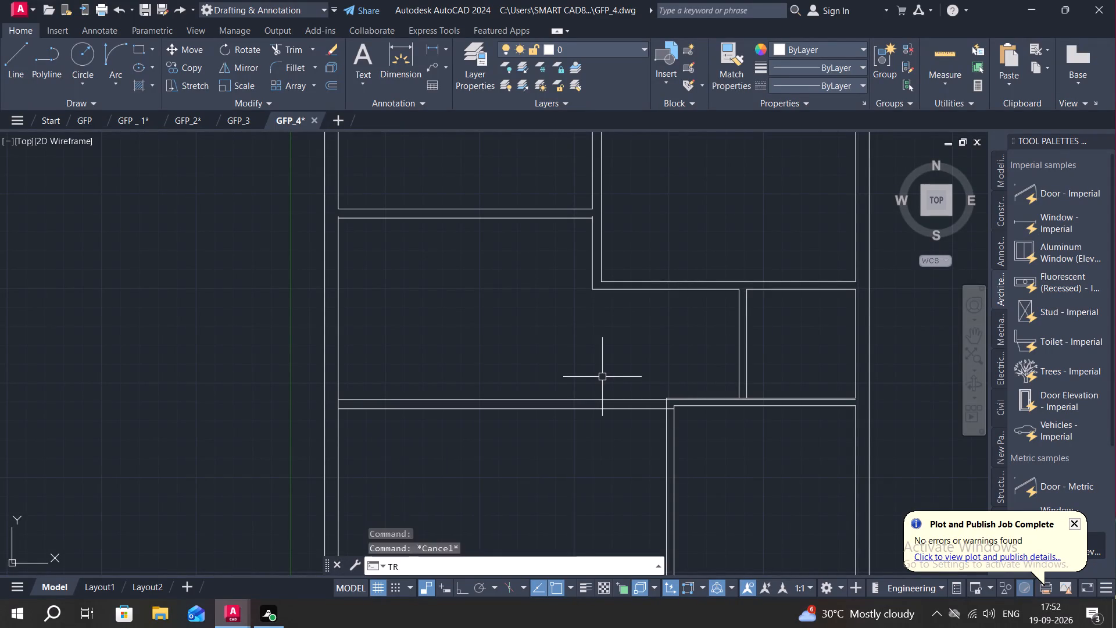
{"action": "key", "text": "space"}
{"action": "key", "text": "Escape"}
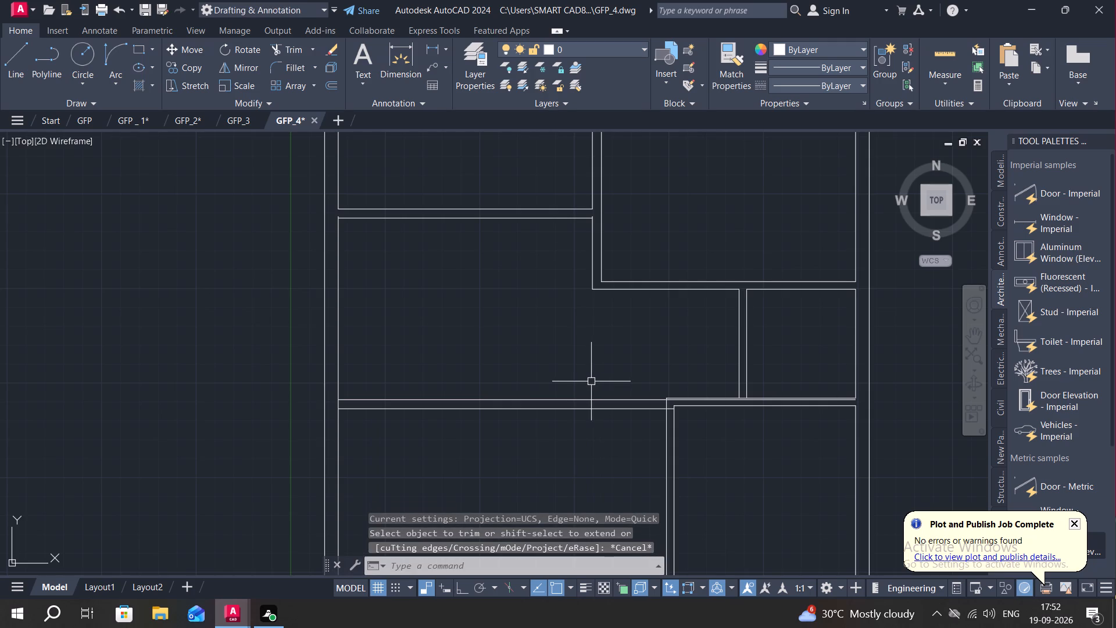
Draw a short line across the two faces of the middle horizontal partition wall, near its midpoint.
{"action": "key", "text": "l"}
{"action": "key", "text": "space"}
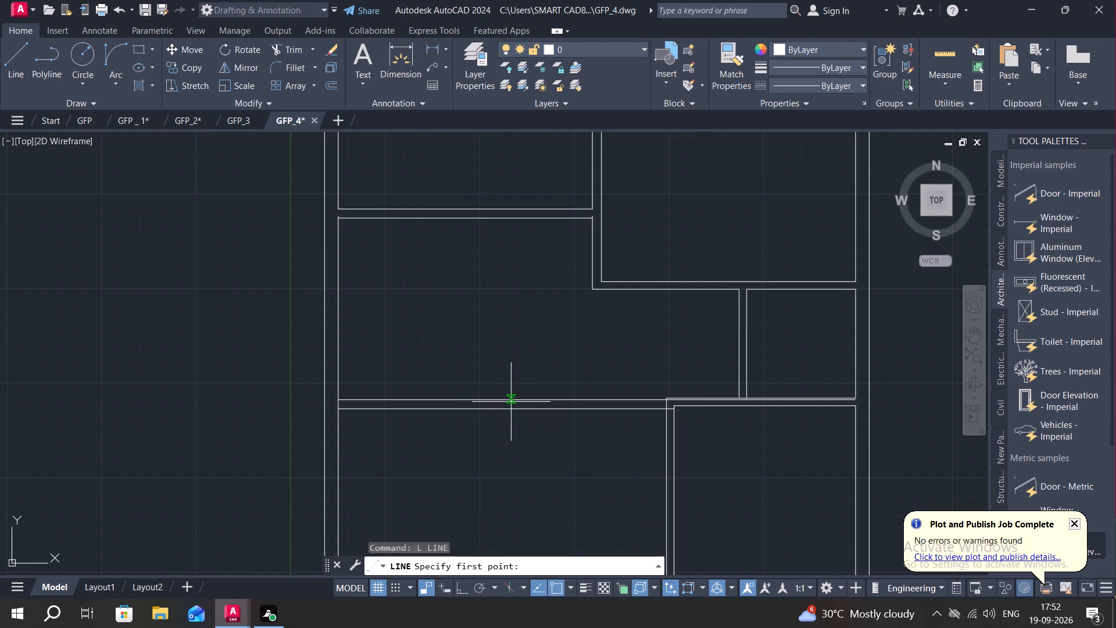
{"action": "left_click", "coordinate": [499, 401]}
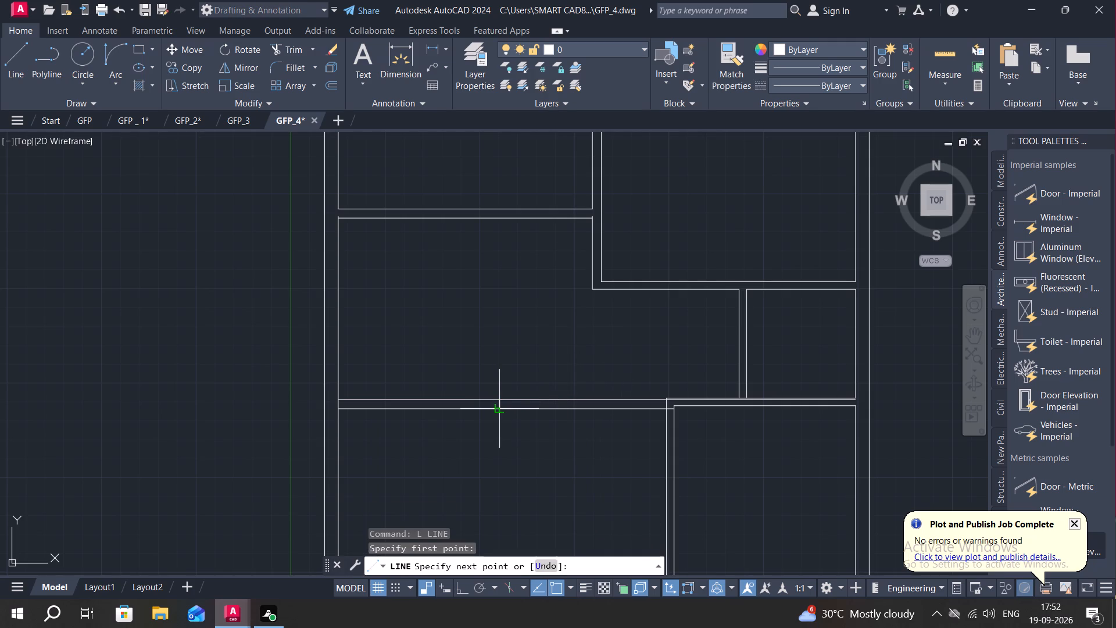
{"action": "left_click", "coordinate": [501, 406]}
{"action": "key", "text": "Escape"}
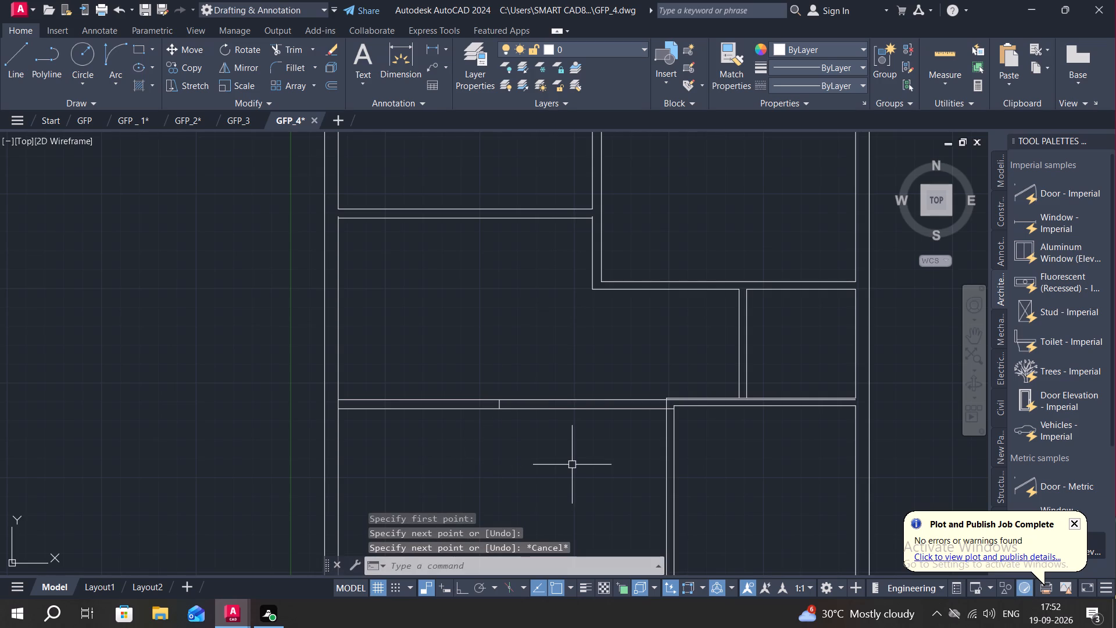
Trim the middle partition's west junction, its two faces east of the short cross line, and the leftover stub inside the vertical wall.
{"action": "key", "text": "t"}
{"action": "key", "text": "r"}
{"action": "key", "text": "space"}
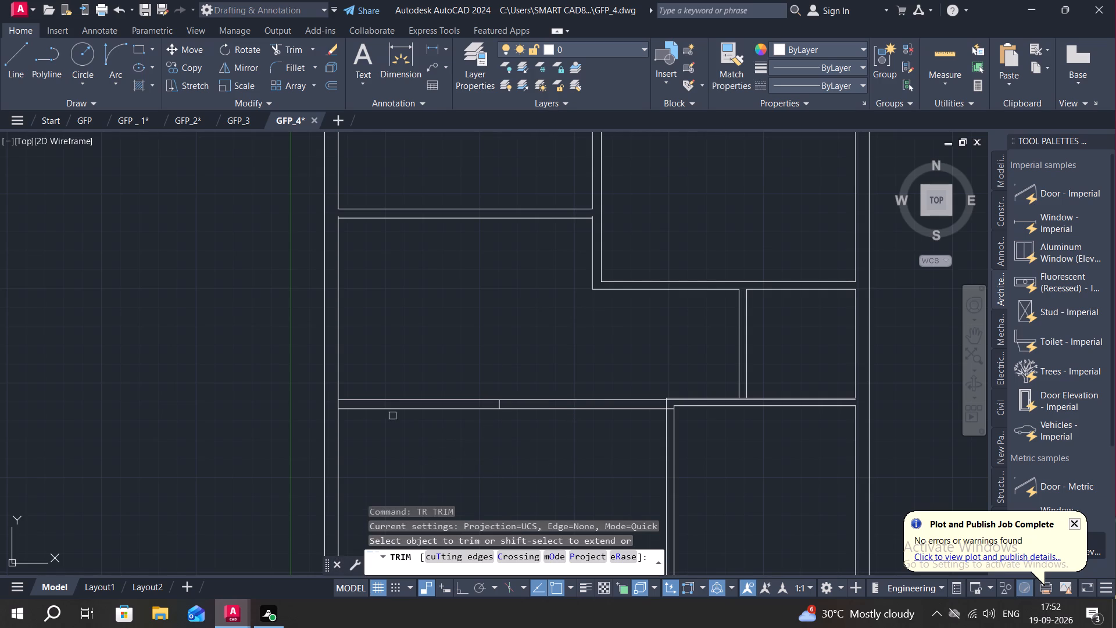
{"action": "scroll", "coordinate": [328, 411], "scroll_direction": "up", "scroll_amount": 1}
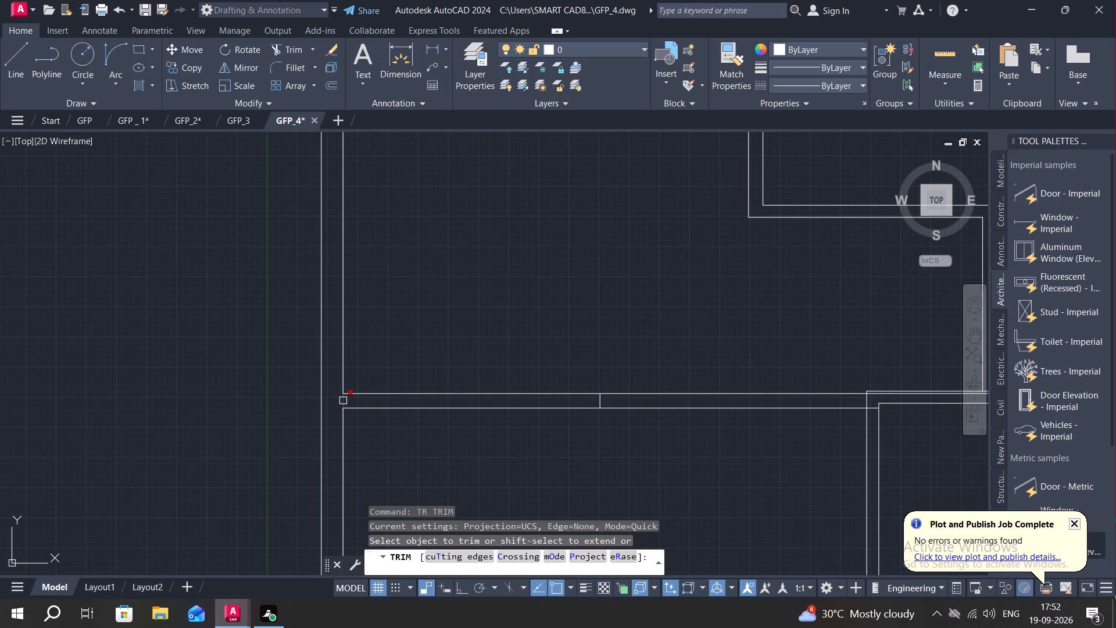
{"action": "left_click", "coordinate": [343, 401]}
{"action": "scroll", "coordinate": [549, 463], "scroll_direction": "down", "scroll_amount": 1}
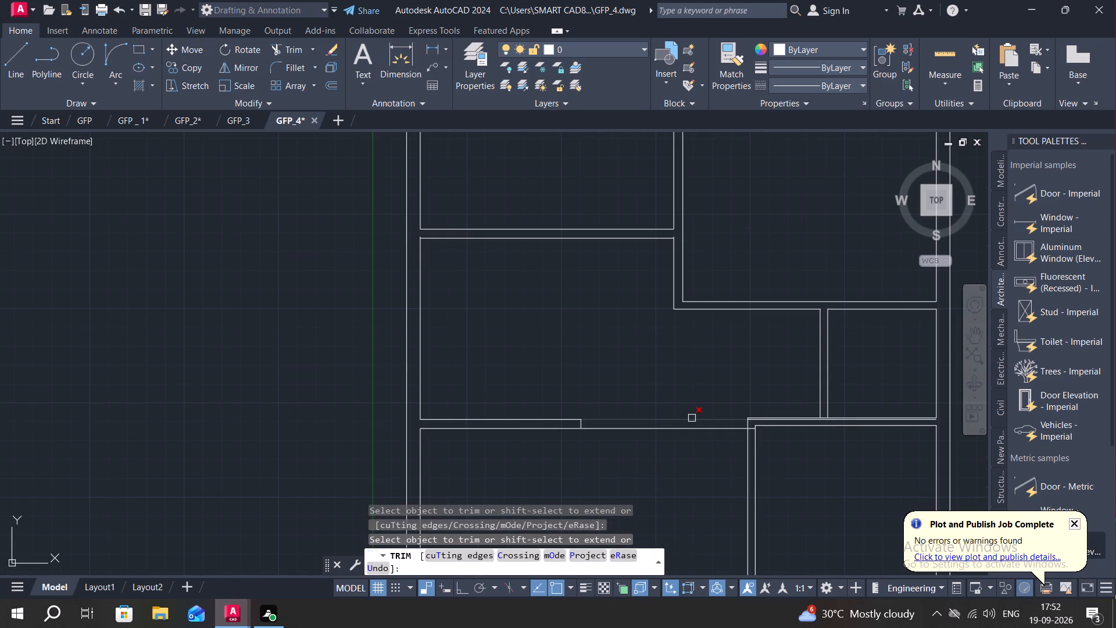
{"action": "left_click", "coordinate": [692, 418]}
{"action": "left_click", "coordinate": [700, 429]}
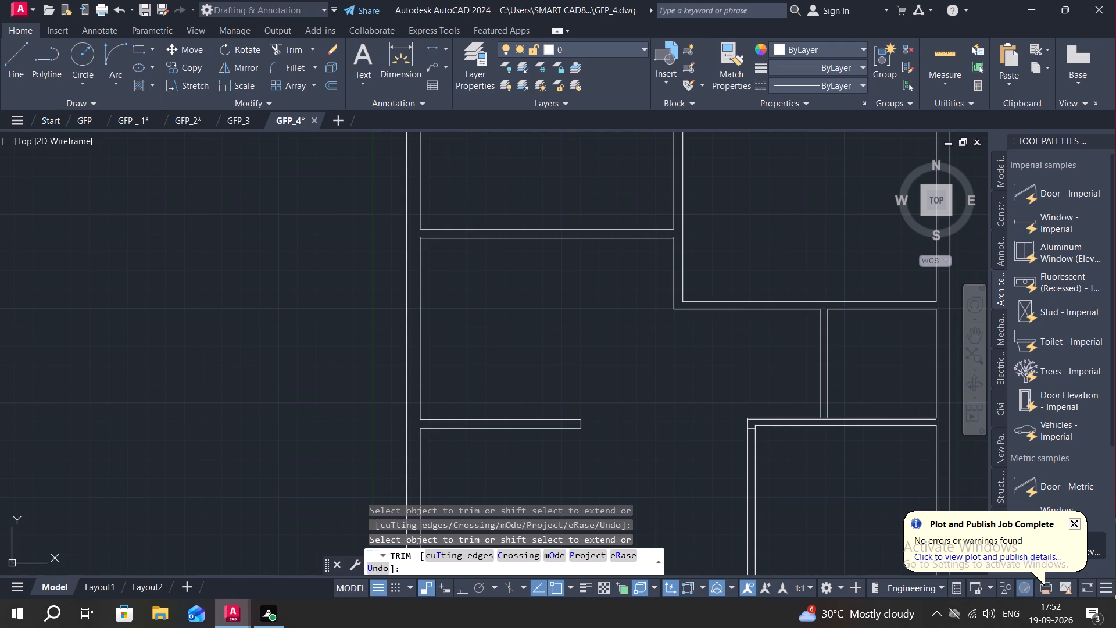
{"action": "scroll", "coordinate": [760, 422], "scroll_direction": "up", "scroll_amount": 3}
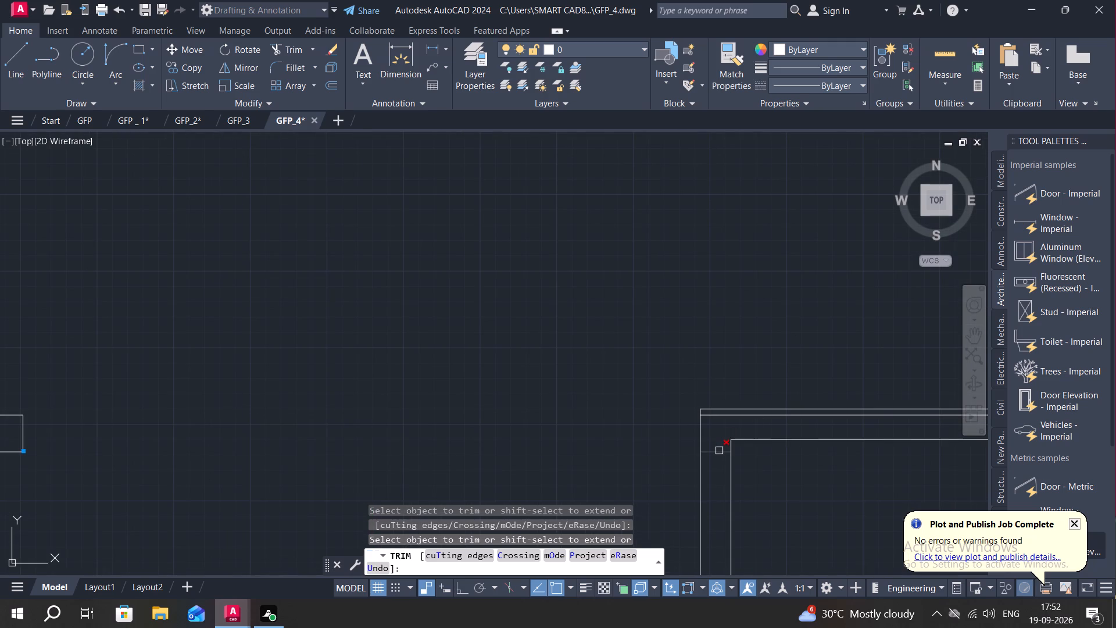
{"action": "left_click", "coordinate": [719, 451]}
{"action": "scroll", "coordinate": [664, 404], "scroll_direction": "down", "scroll_amount": 3}
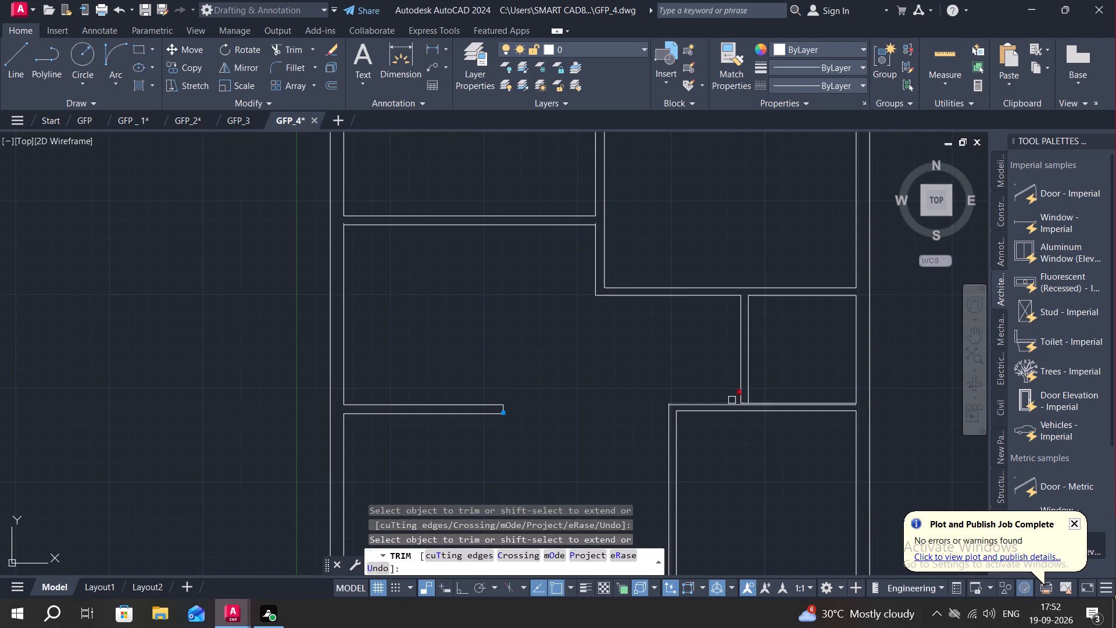
Trim the duplicate line in the wall below the small east room and the line between its partition faces.
{"action": "scroll", "coordinate": [788, 408], "scroll_direction": "up", "scroll_amount": 2}
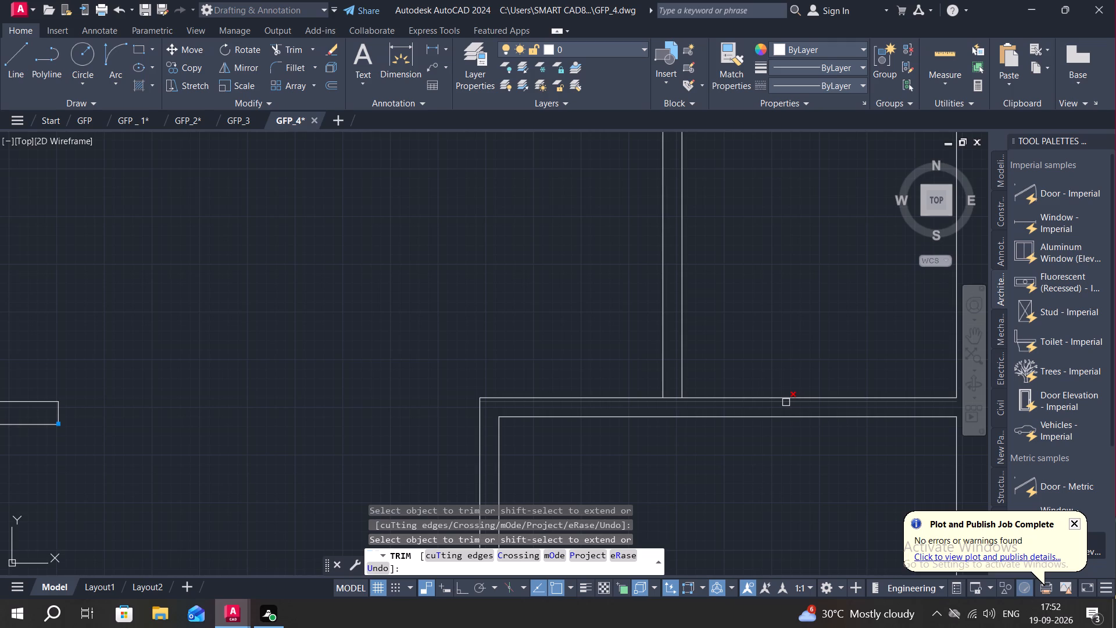
{"action": "left_click", "coordinate": [786, 402]}
{"action": "left_click", "coordinate": [674, 399]}
{"action": "key", "text": "Escape"}
{"action": "scroll", "coordinate": [707, 465], "scroll_direction": "down", "scroll_amount": 2}
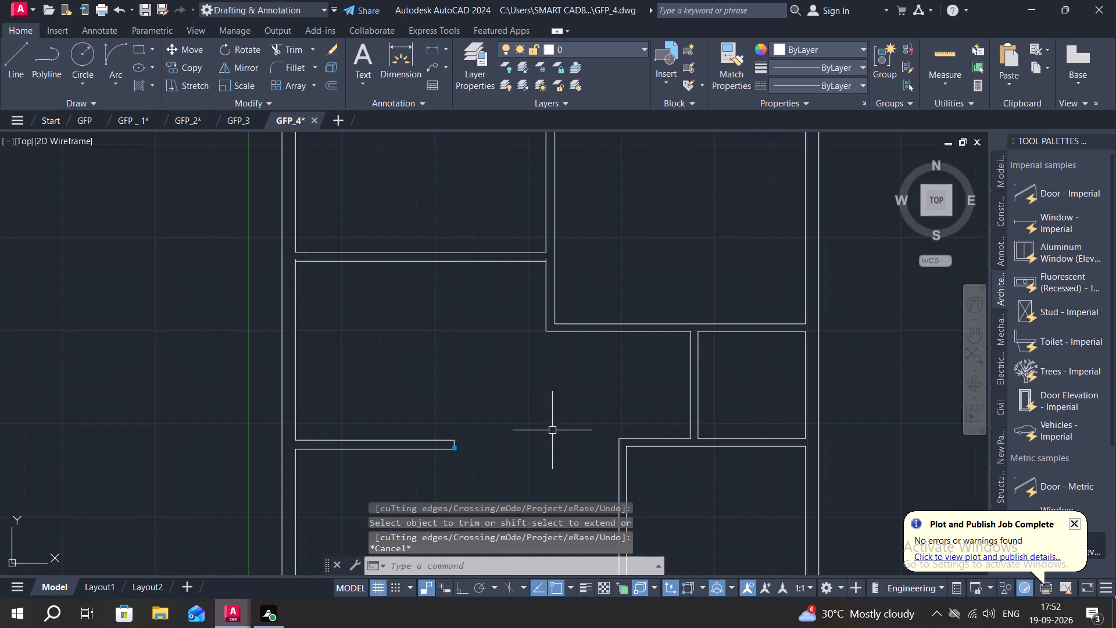
Trim the overlapping line ends at both ends of the upper horizontal partition wall.
{"action": "middle_click_drag", "start_coordinate": [568, 431], "coordinate": [577, 434]}
{"action": "type", "text": "TR"}
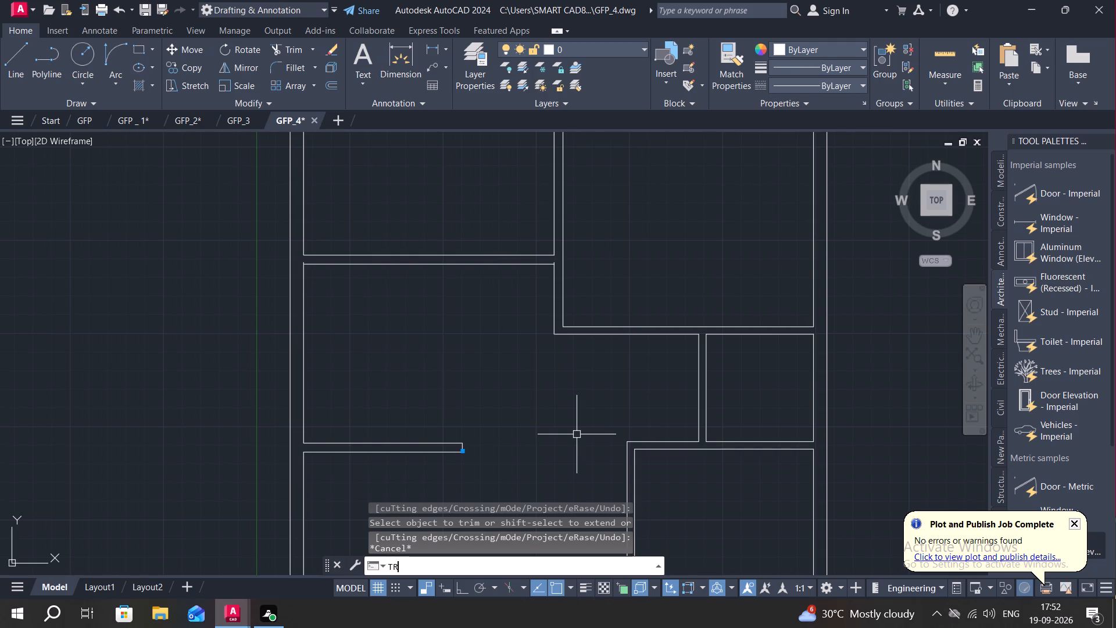
{"action": "key", "text": "space"}
{"action": "scroll", "coordinate": [563, 244], "scroll_direction": "up", "scroll_amount": 2}
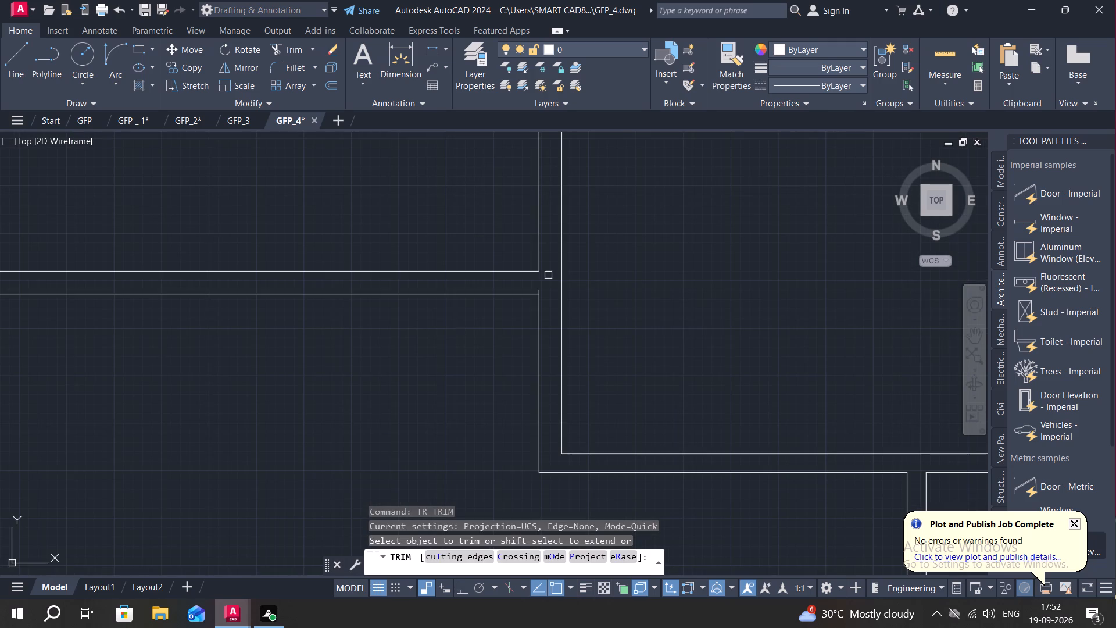
{"action": "left_click", "coordinate": [542, 290]}
{"action": "scroll", "coordinate": [407, 349], "scroll_direction": "down", "scroll_amount": 2}
{"action": "middle_click_drag", "start_coordinate": [413, 352], "coordinate": [720, 370]}
{"action": "scroll", "coordinate": [509, 341], "scroll_direction": "up", "scroll_amount": 3}
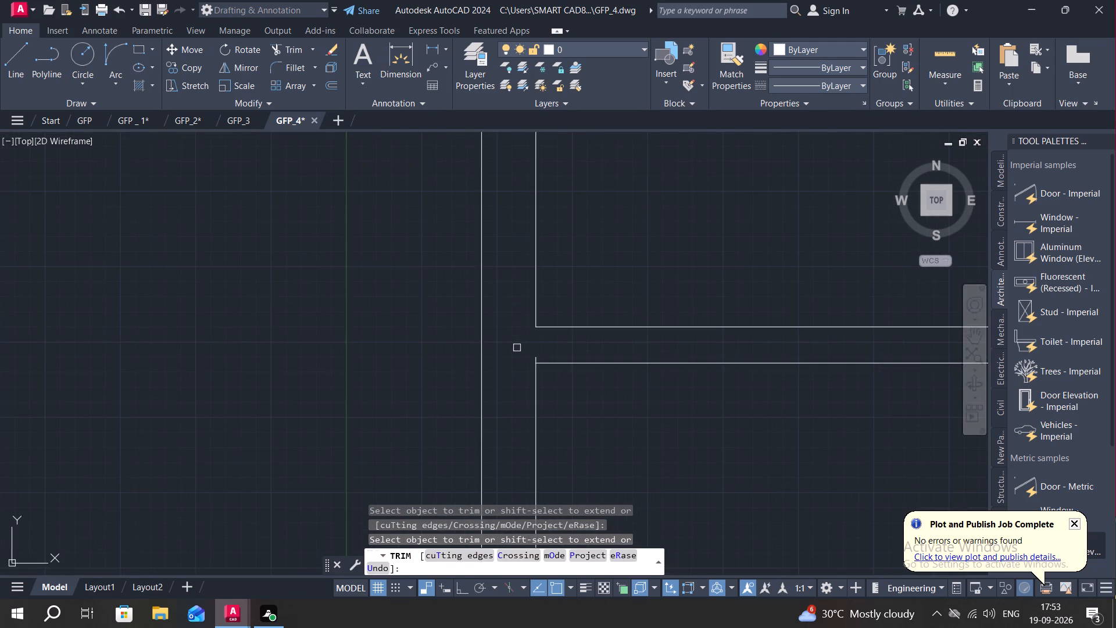
{"action": "scroll", "coordinate": [521, 346], "scroll_direction": "up", "scroll_amount": 2}
{"action": "left_click", "coordinate": [557, 373]}
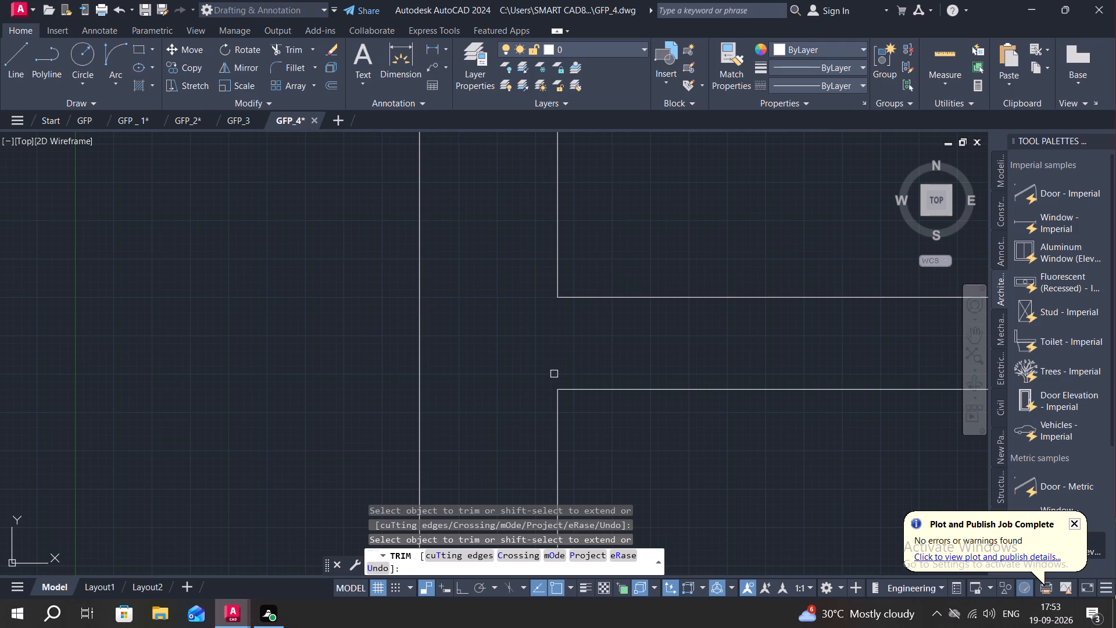
{"action": "key", "text": "Escape"}
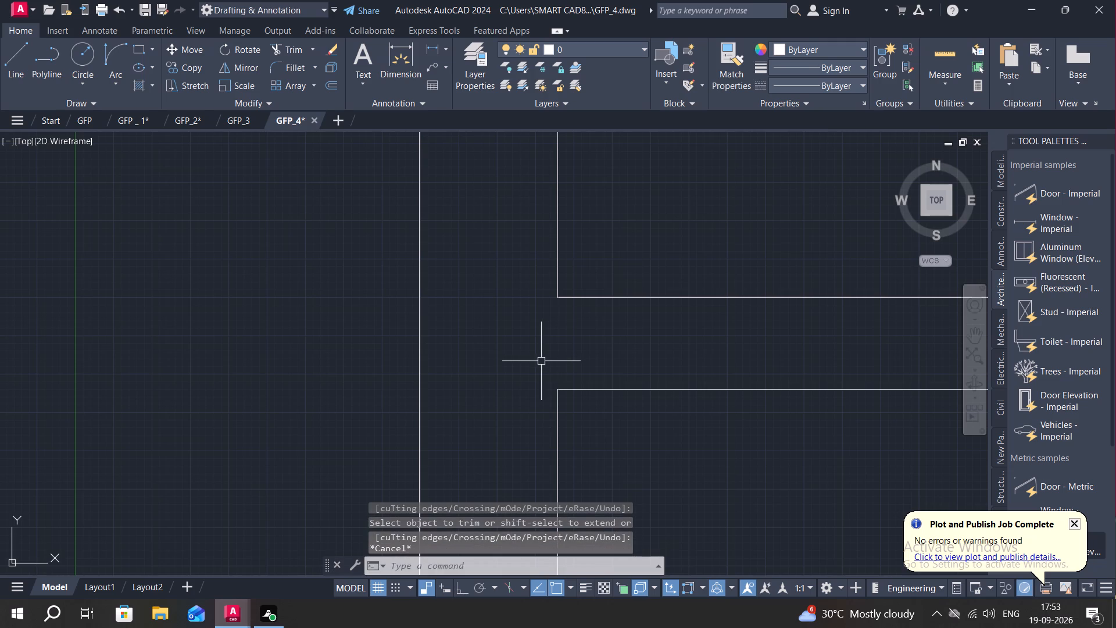
Examine the trimmed wall layout from the upper rooms down to the bottom rooms.
{"action": "scroll", "coordinate": [616, 408], "scroll_direction": "down", "scroll_amount": 3}
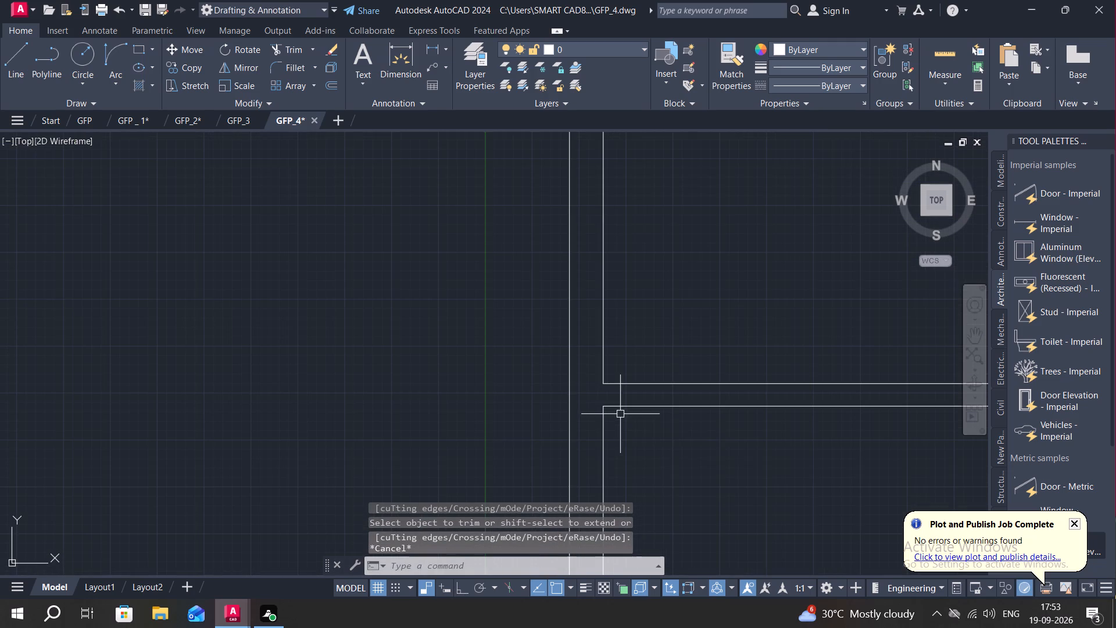
{"action": "middle_click_drag", "start_coordinate": [734, 468], "coordinate": [683, 435]}
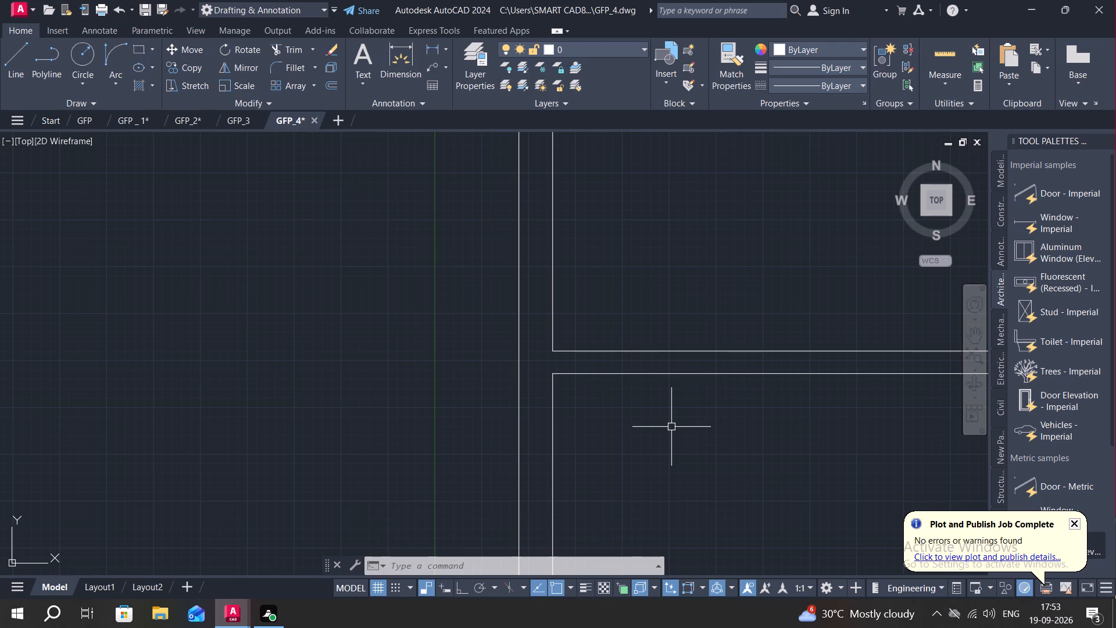
{"action": "scroll", "coordinate": [671, 429], "scroll_direction": "down", "scroll_amount": 3}
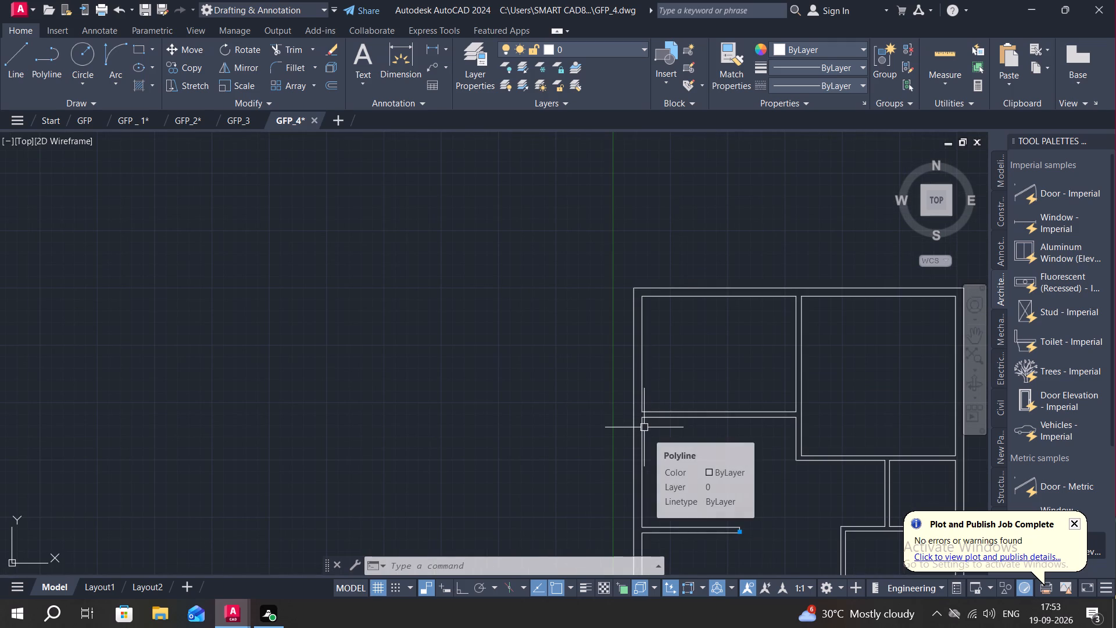
{"action": "middle_click_drag", "start_coordinate": [674, 444], "coordinate": [609, 392]}
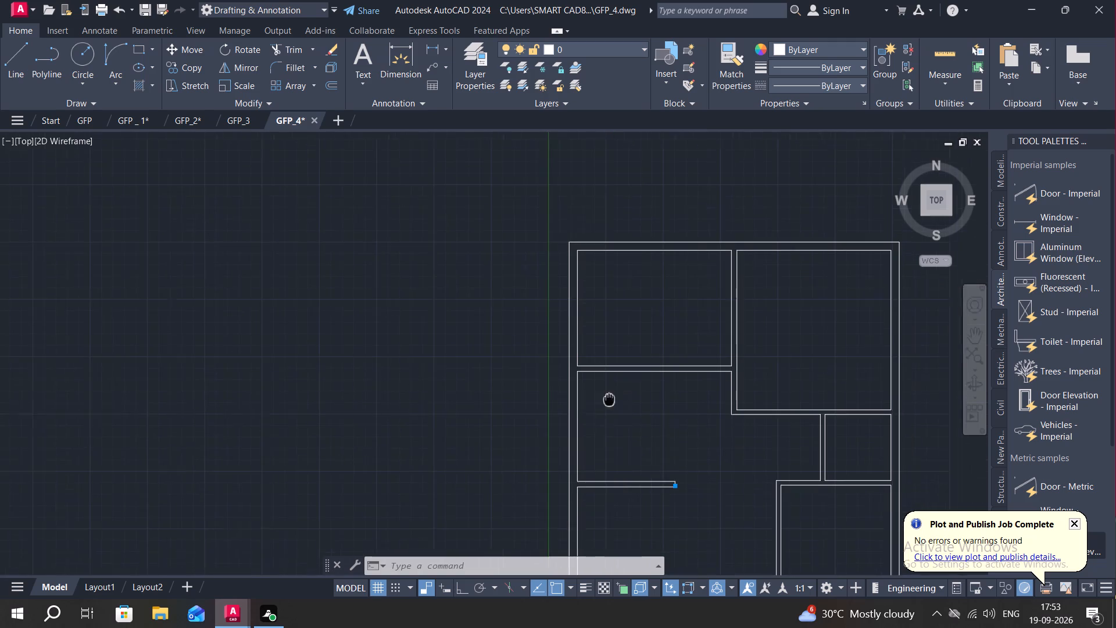
{"action": "middle_click_drag", "start_coordinate": [642, 420], "coordinate": [607, 380]}
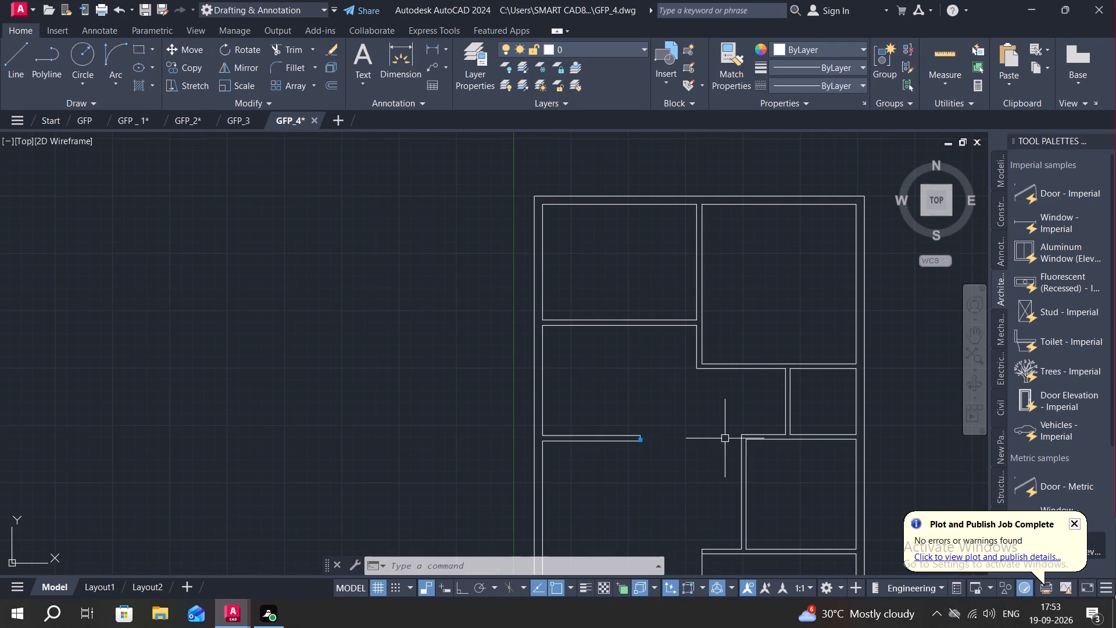
{"action": "middle_click_drag", "start_coordinate": [725, 438], "coordinate": [687, 375]}
{"action": "middle_click_drag", "start_coordinate": [692, 411], "coordinate": [692, 367]}
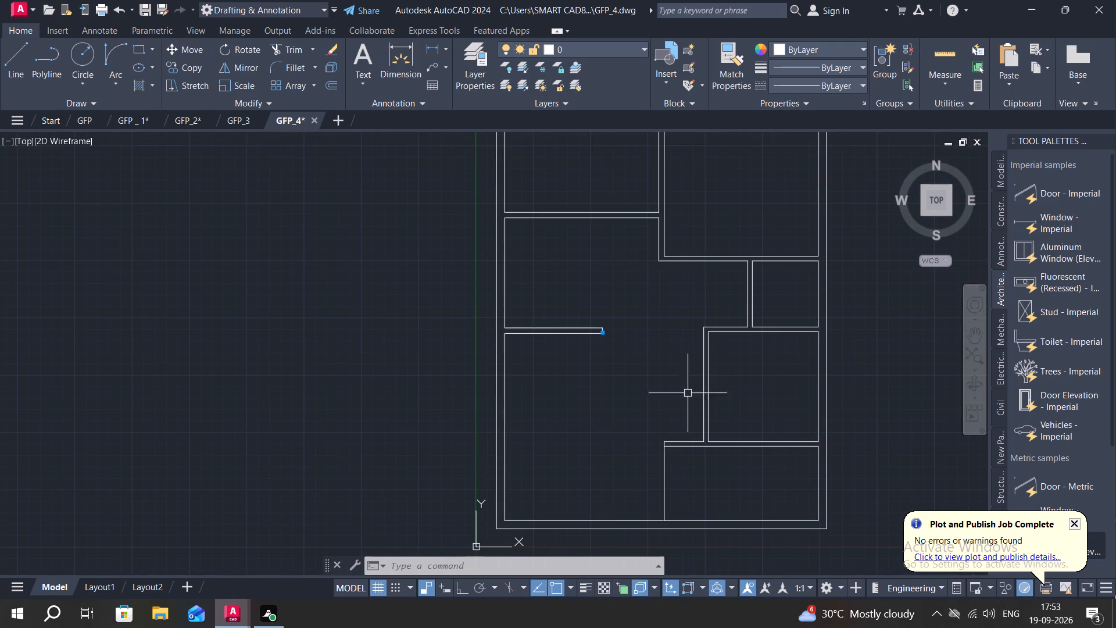
{"action": "middle_click_drag", "start_coordinate": [695, 421], "coordinate": [697, 384]}
{"action": "middle_click_drag", "start_coordinate": [697, 448], "coordinate": [685, 386]}
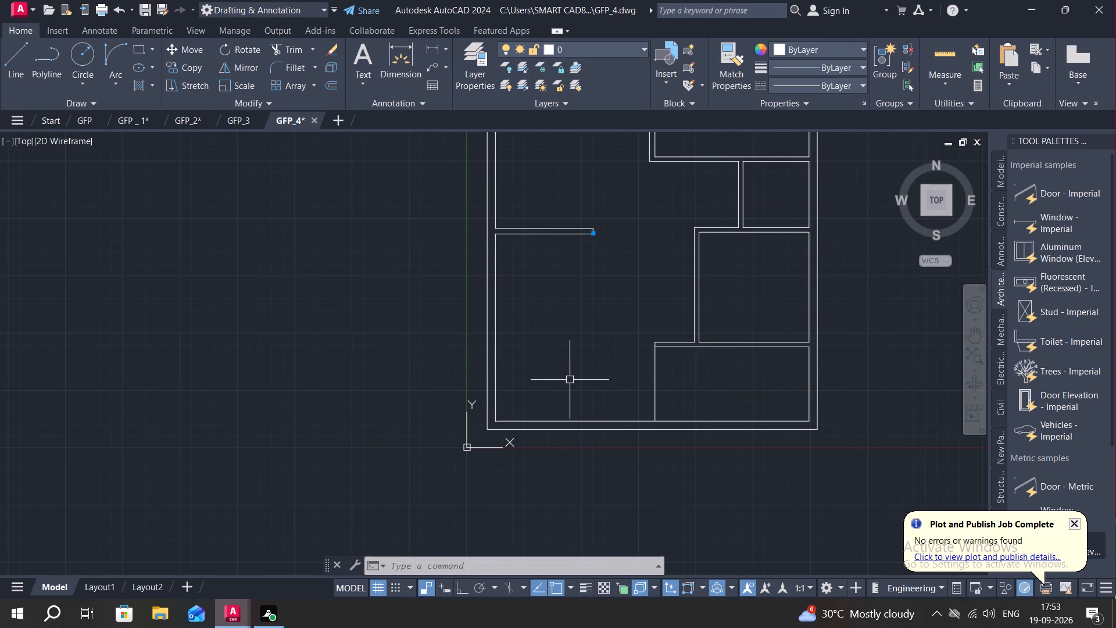
{"action": "scroll", "coordinate": [569, 381], "scroll_direction": "down", "scroll_amount": 1}
{"action": "scroll", "coordinate": [696, 377], "scroll_direction": "up", "scroll_amount": 1}
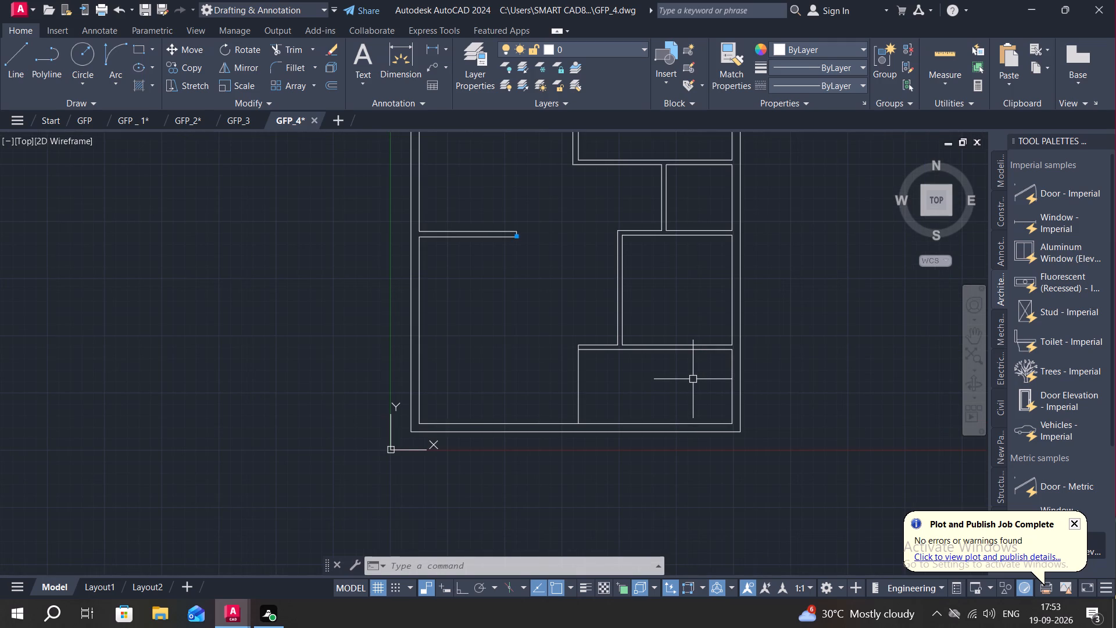
Offset the inner face of the east exterior wall 3' inward into the bottom-right room.
{"action": "key", "text": "o"}
{"action": "key", "text": "space"}
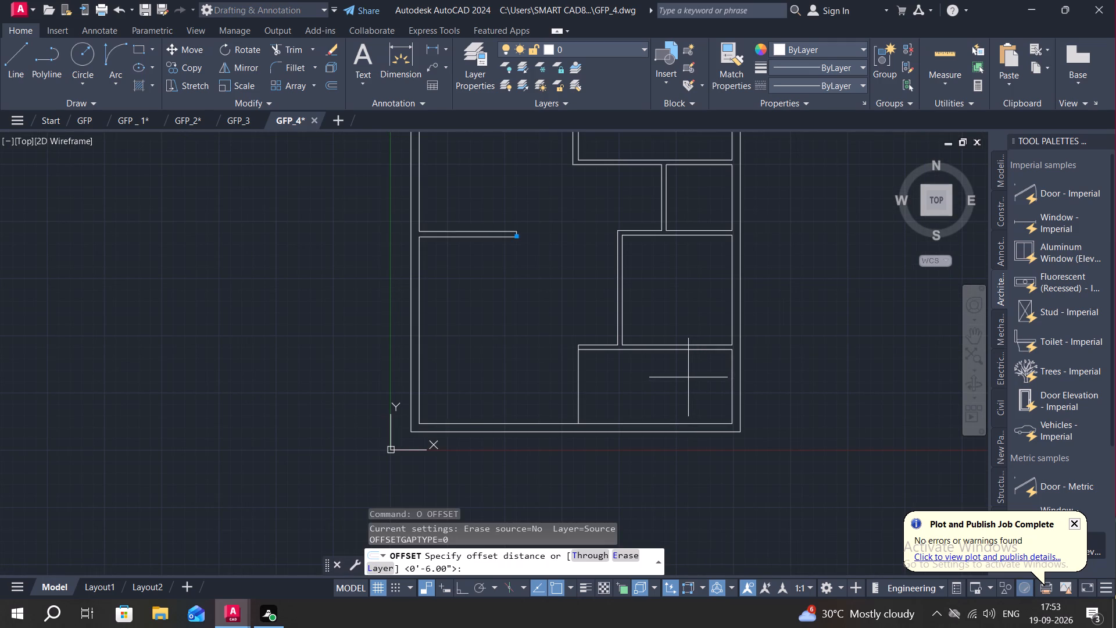
{"action": "key", "text": "3"}
{"action": "key", "text": "apostrophe"}
{"action": "key", "text": "Return"}
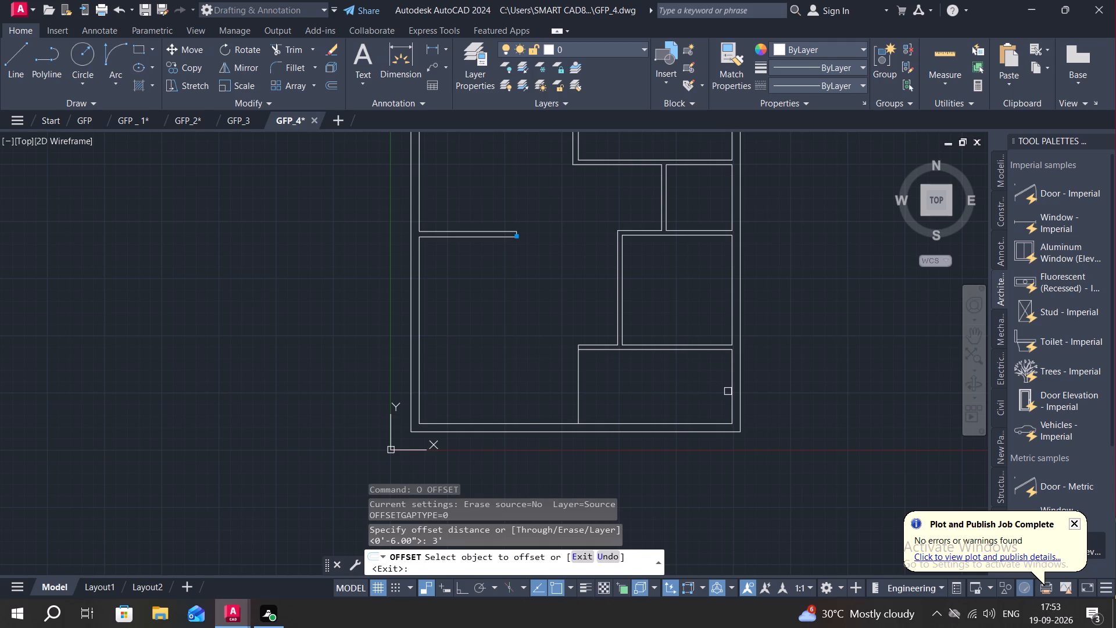
{"action": "left_click", "coordinate": [730, 392]}
{"action": "left_click", "coordinate": [655, 383]}
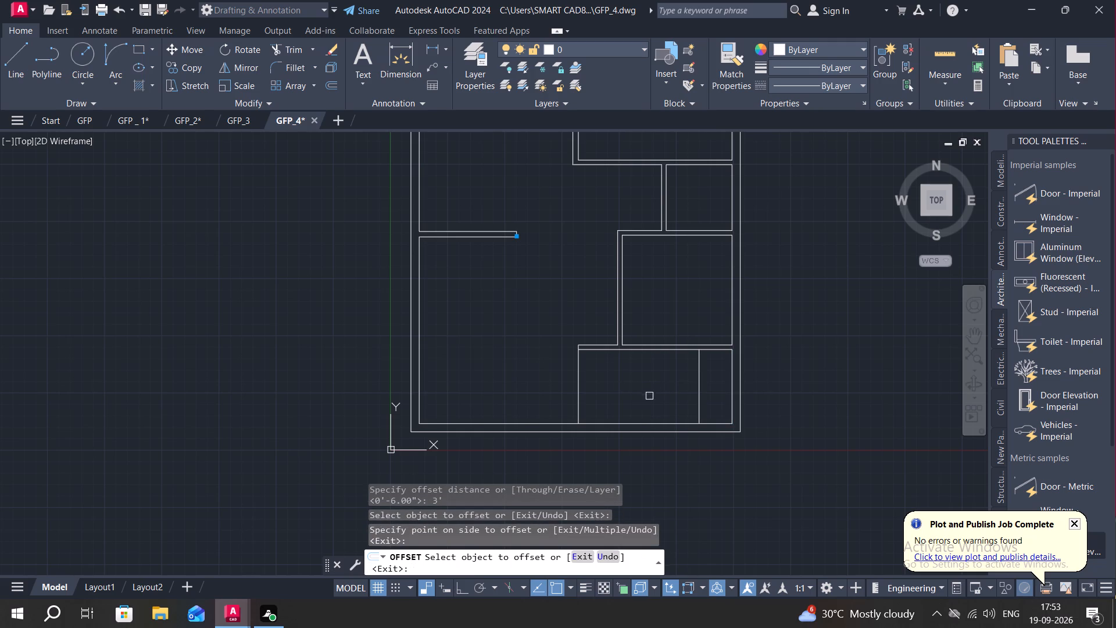
{"action": "key", "text": "Escape"}
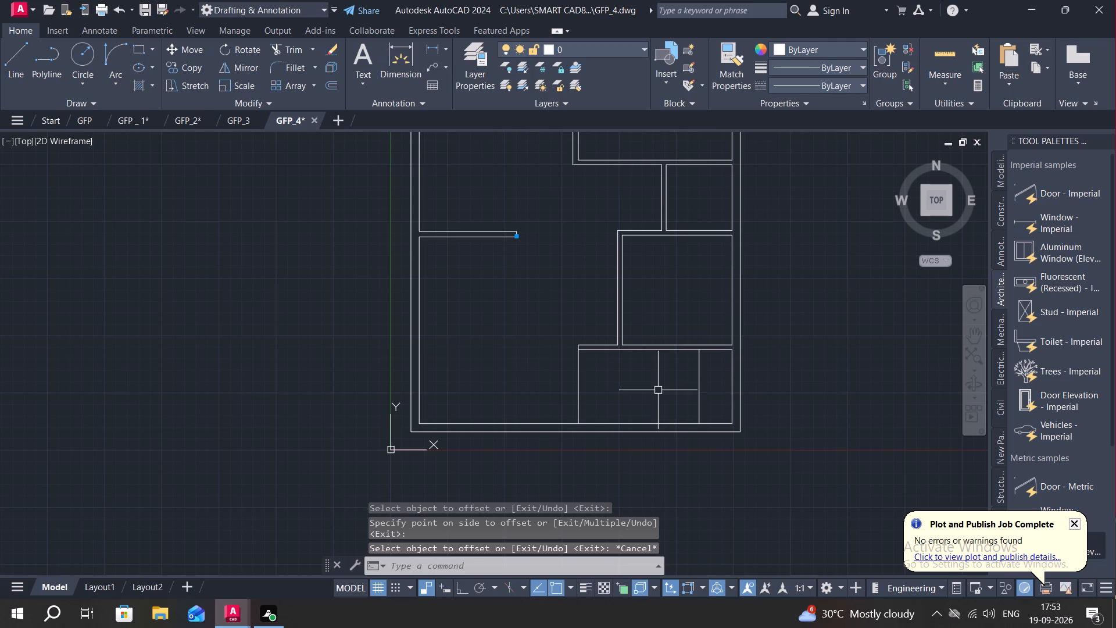
Offset the vertical line in the bottom-right room successively westward at 9" spacing to add four stair tread lines.
{"action": "type", "text": "O 9"}
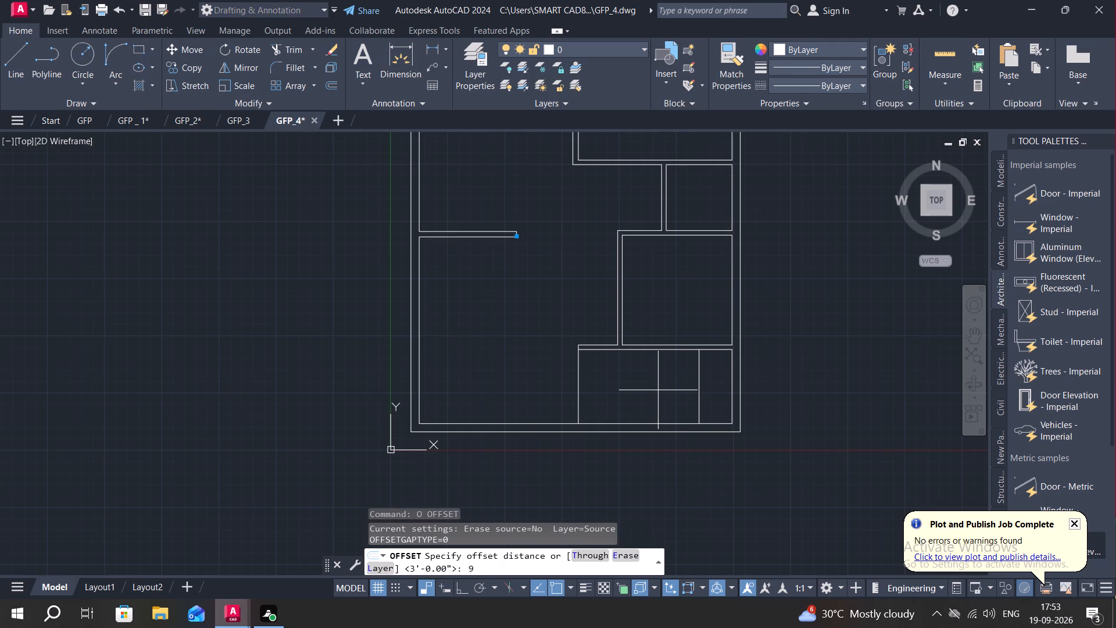
{"action": "key", "text": "shift+quotedbl"}
{"action": "key", "text": "Return"}
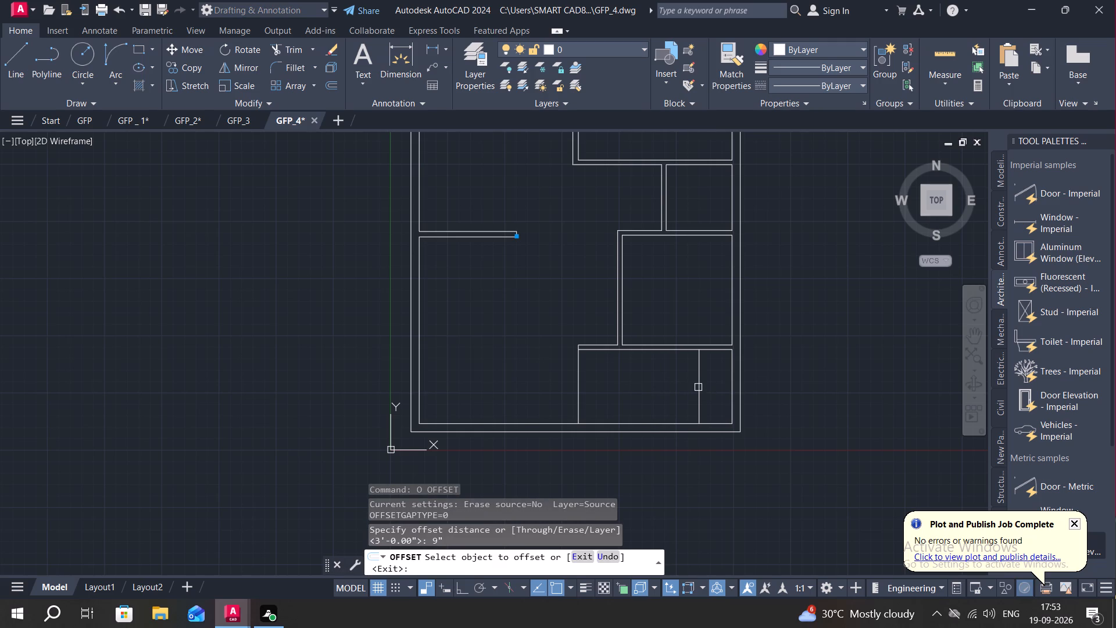
{"action": "left_click", "coordinate": [698, 387]}
{"action": "left_click", "coordinate": [675, 381]}
{"action": "scroll", "coordinate": [687, 388], "scroll_direction": "up", "scroll_amount": 2}
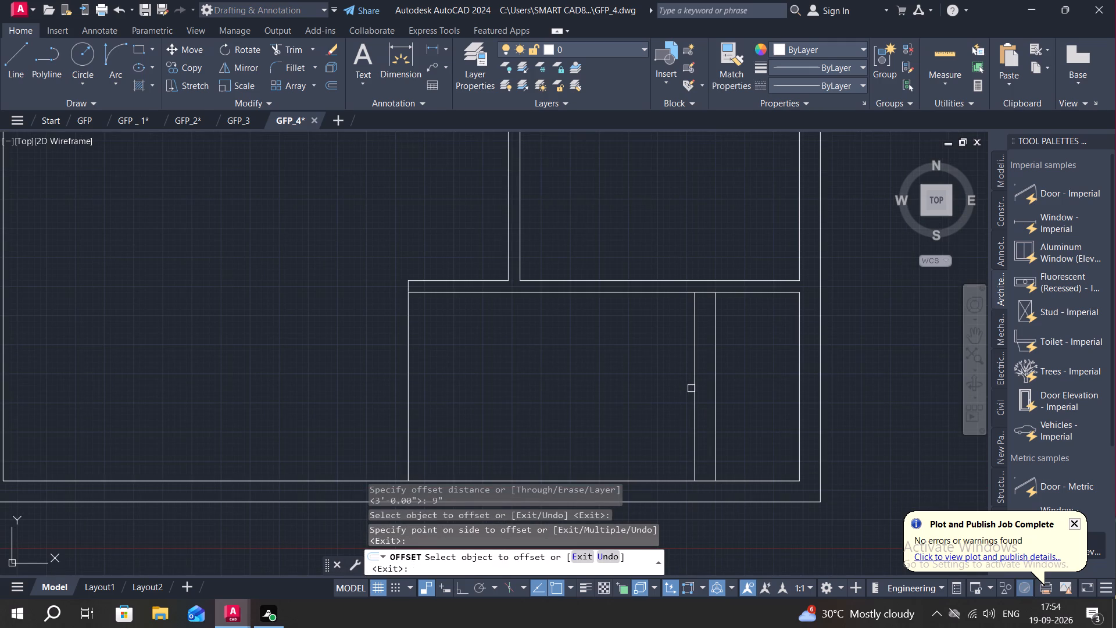
{"action": "left_click", "coordinate": [692, 388]}
{"action": "left_click", "coordinate": [675, 388]}
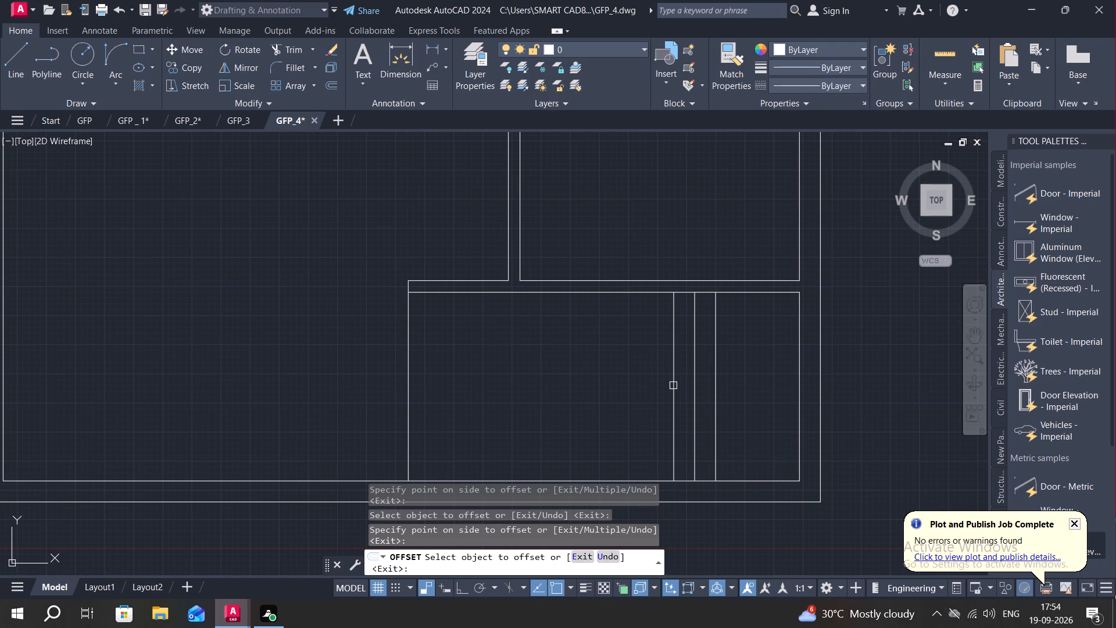
{"action": "left_click", "coordinate": [673, 386]}
{"action": "left_click", "coordinate": [658, 385]}
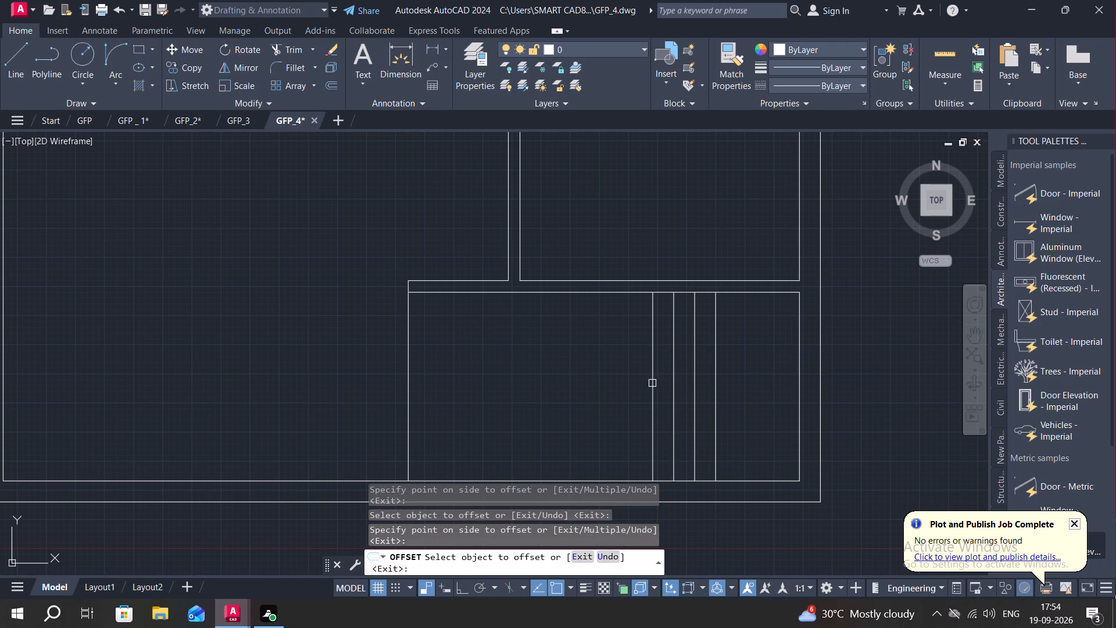
{"action": "left_click", "coordinate": [652, 383]}
{"action": "left_click", "coordinate": [643, 383]}
Continue the 9" offsets westward from the last tread line to add six more tread lines.
{"action": "scroll", "coordinate": [632, 383], "scroll_direction": "up", "scroll_amount": 1}
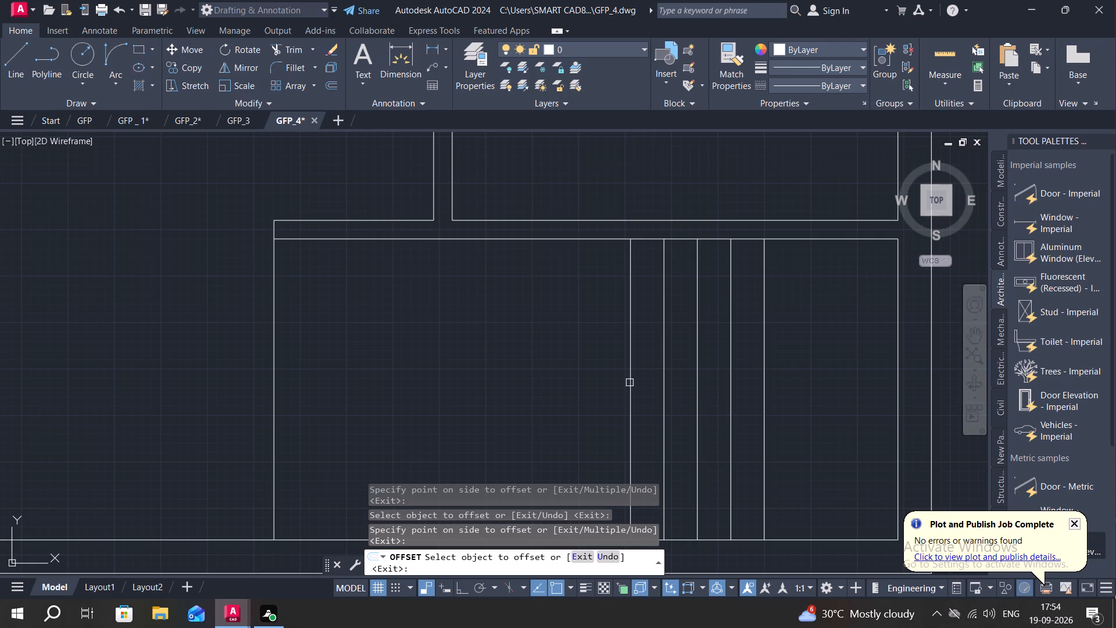
{"action": "left_click", "coordinate": [630, 383]}
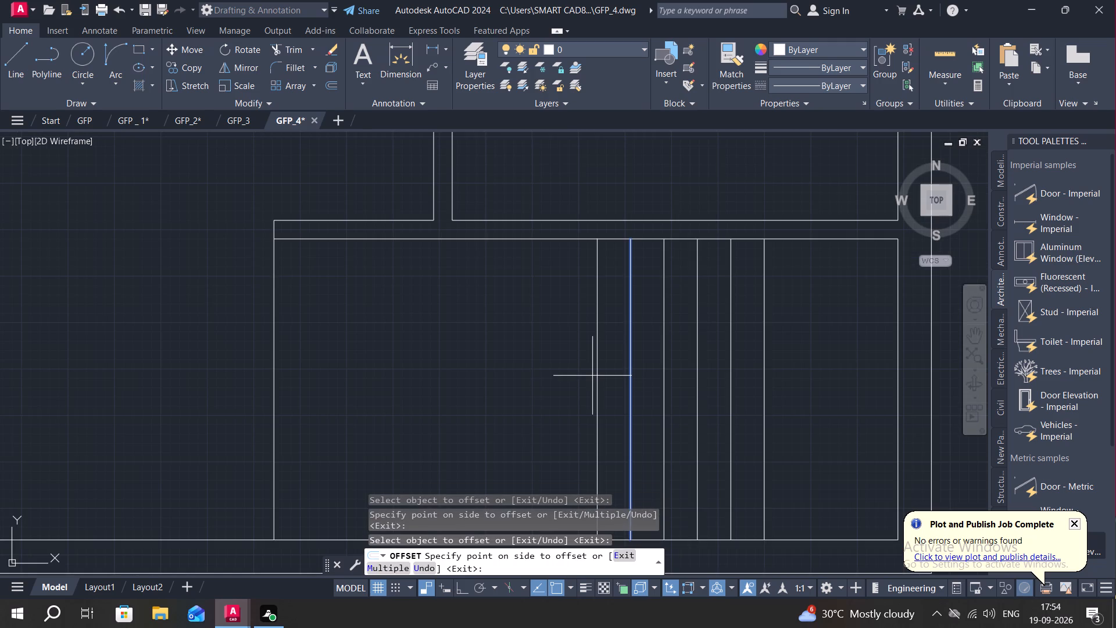
{"action": "left_click", "coordinate": [592, 376]}
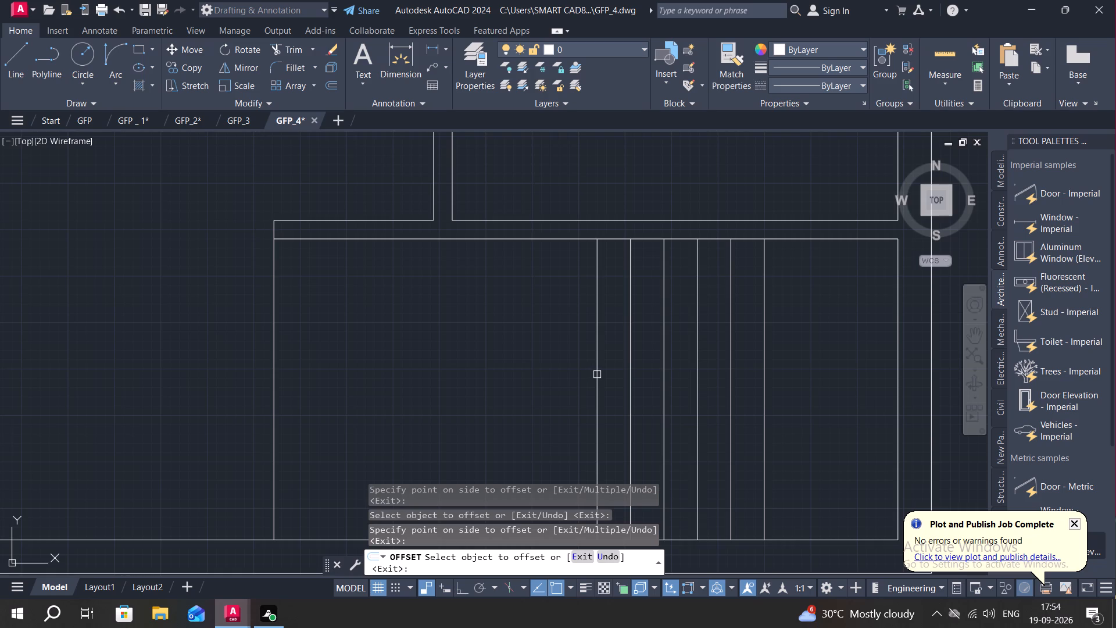
{"action": "left_click", "coordinate": [597, 374]}
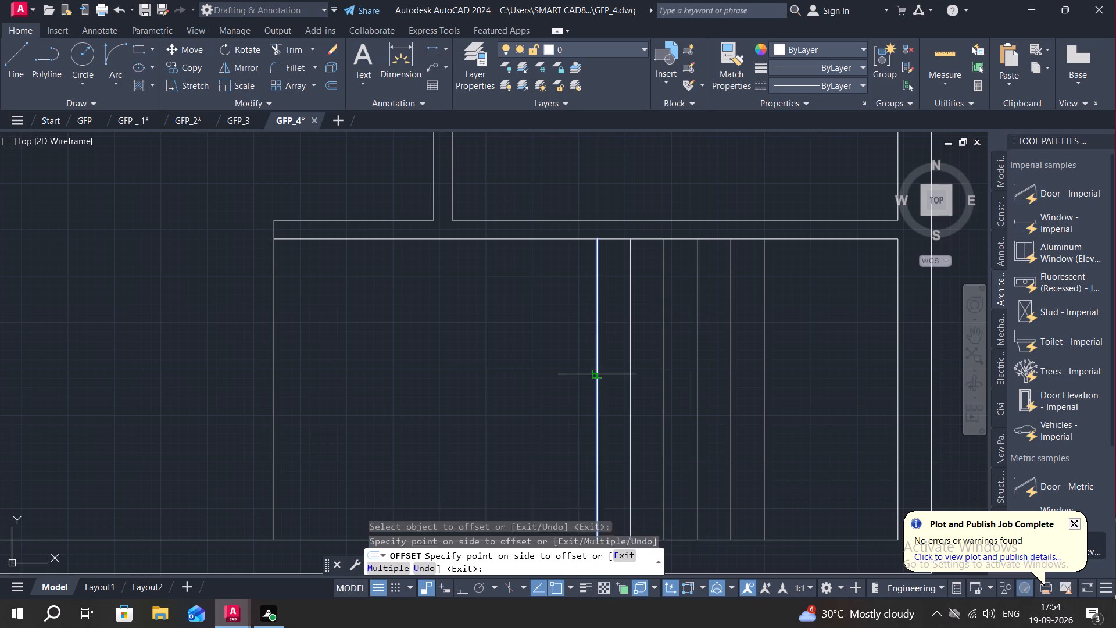
{"action": "left_click", "coordinate": [508, 386]}
{"action": "middle_click_drag", "start_coordinate": [523, 381], "coordinate": [585, 354]}
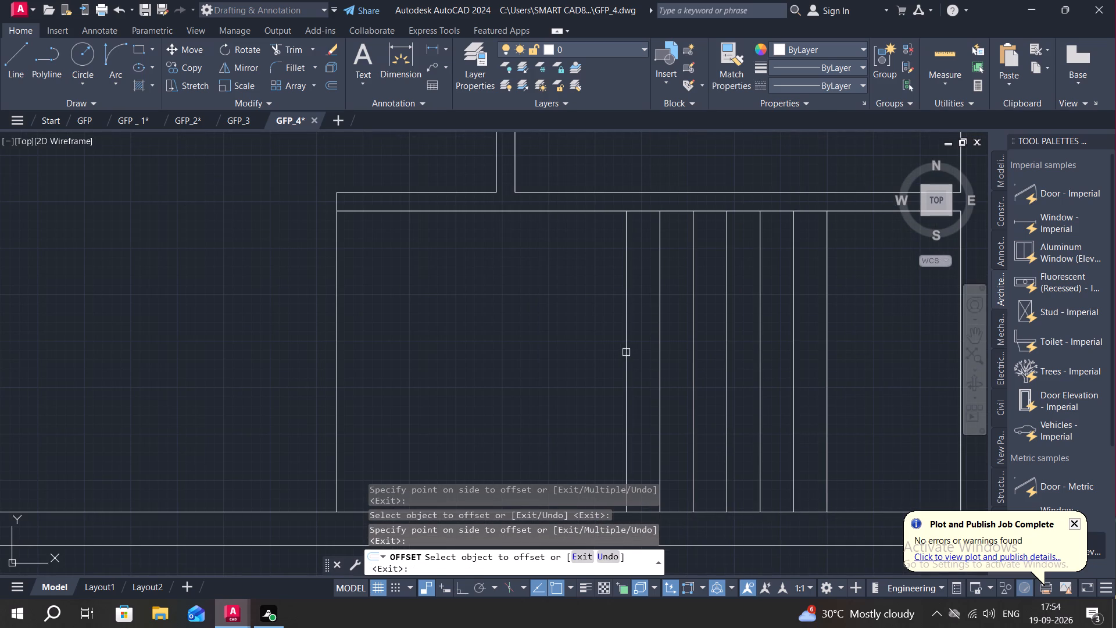
{"action": "left_click", "coordinate": [625, 352]}
{"action": "left_click", "coordinate": [607, 358]}
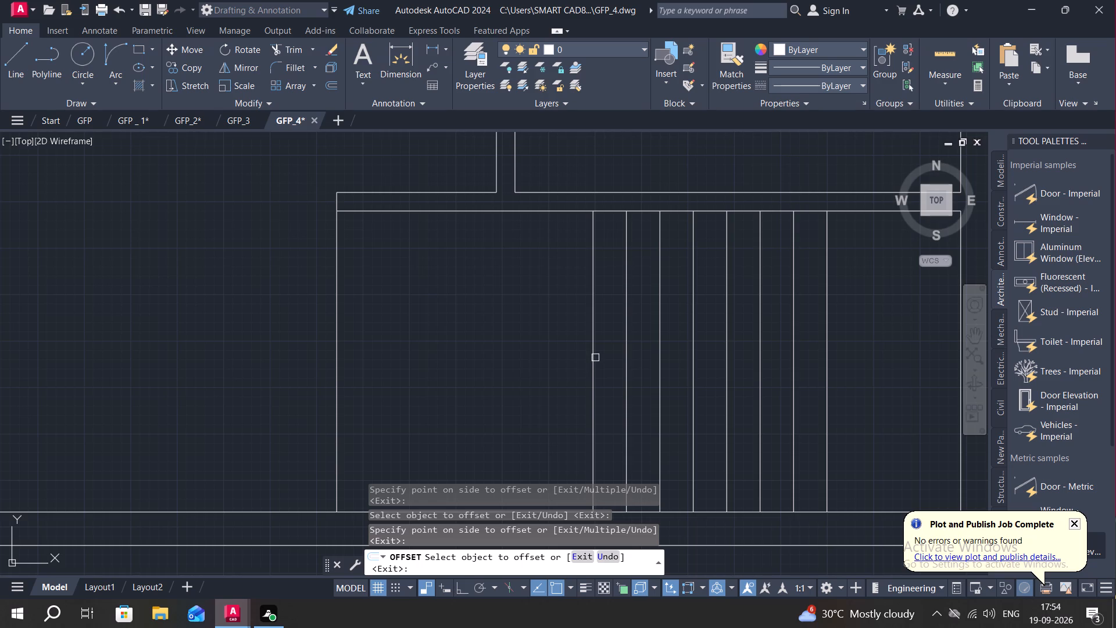
{"action": "left_click", "coordinate": [595, 358]}
{"action": "left_click", "coordinate": [535, 376]}
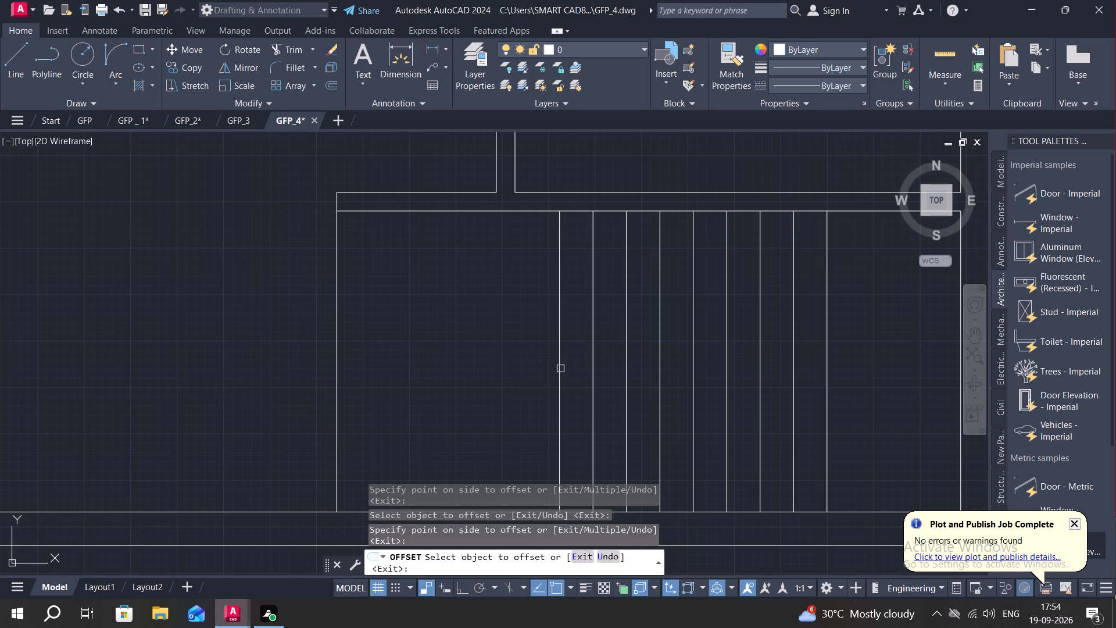
{"action": "left_click", "coordinate": [559, 369]}
{"action": "left_click", "coordinate": [512, 367]}
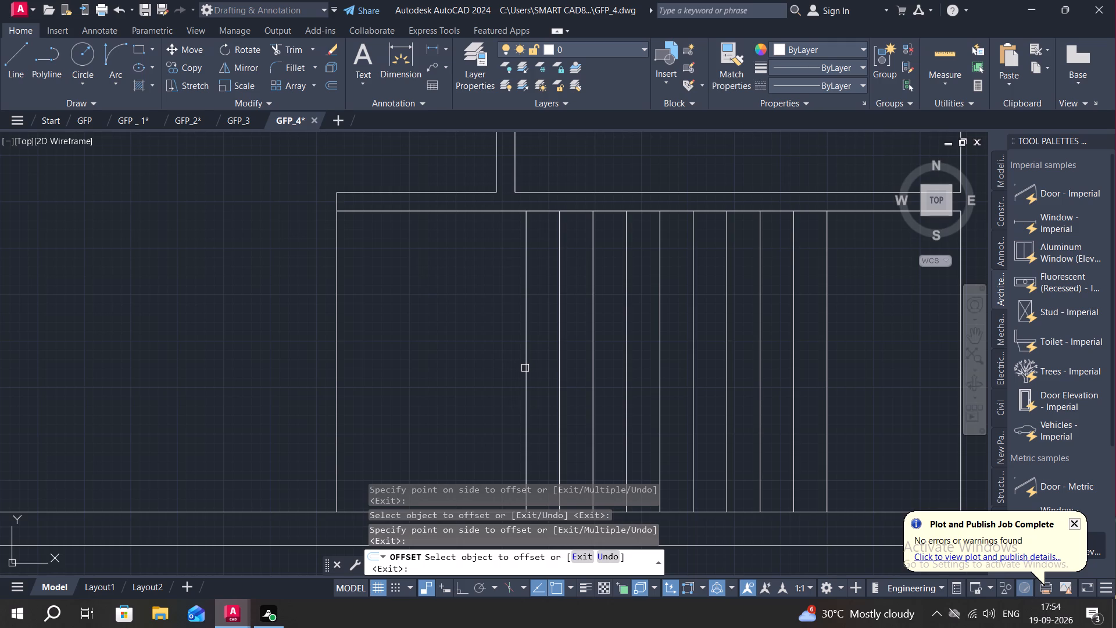
{"action": "left_click", "coordinate": [526, 369]}
{"action": "left_click", "coordinate": [513, 369]}
Offset four more tread lines westward at 9" spacing, reaching close to the room's west boundary line.
{"action": "scroll", "coordinate": [493, 374], "scroll_direction": "up", "scroll_amount": 3}
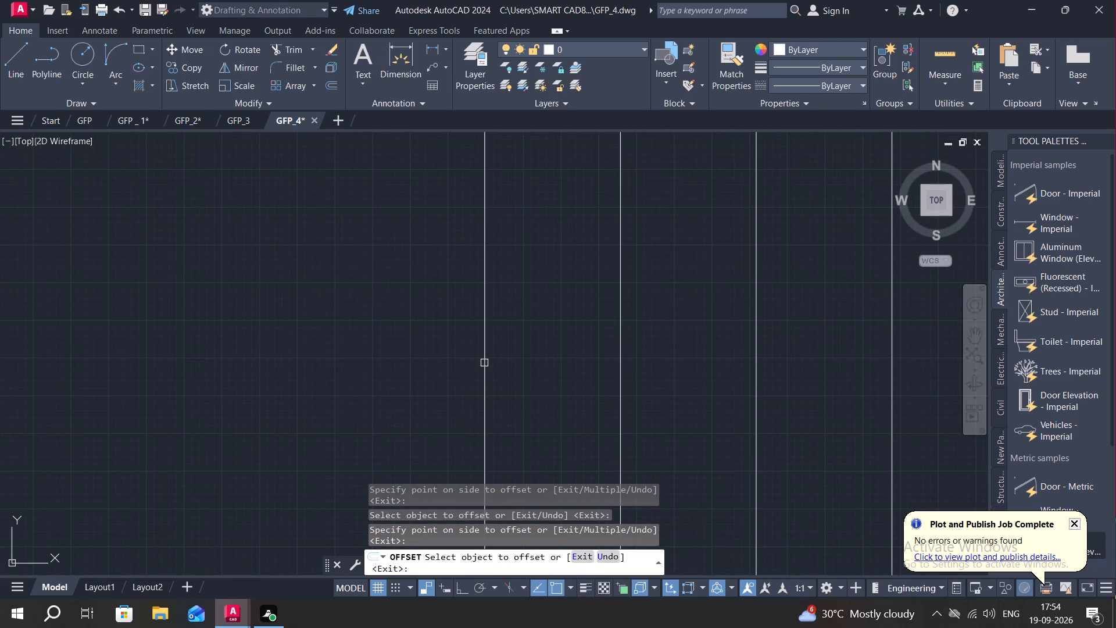
{"action": "left_click", "coordinate": [484, 363]}
{"action": "left_click", "coordinate": [424, 368]}
{"action": "middle_click_drag", "start_coordinate": [430, 368], "coordinate": [629, 371]}
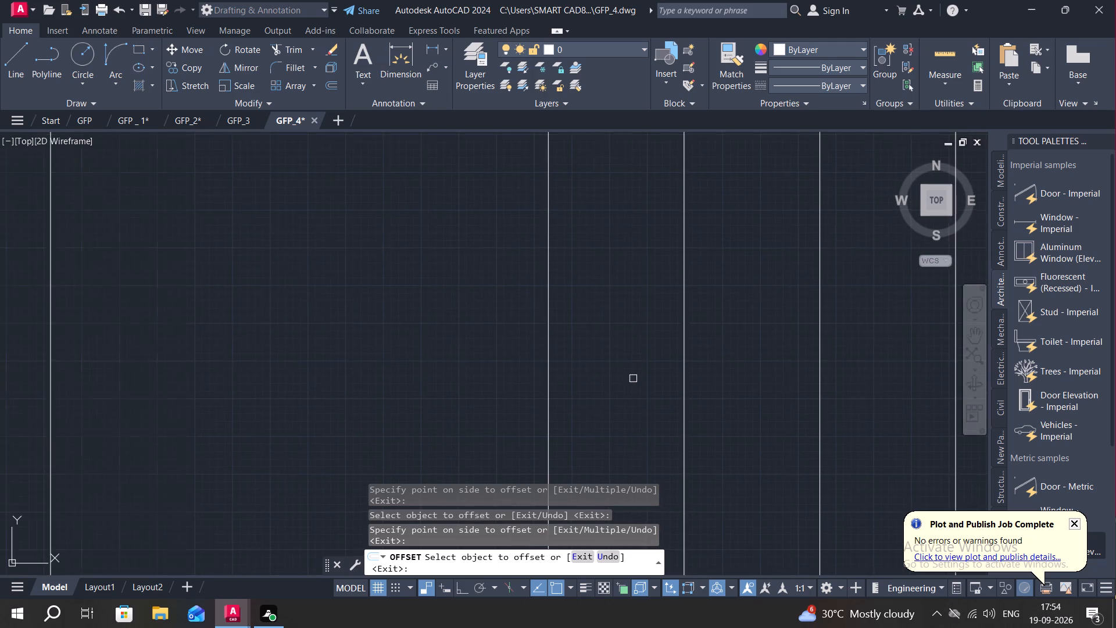
{"action": "scroll", "coordinate": [632, 379], "scroll_direction": "down", "scroll_amount": 3}
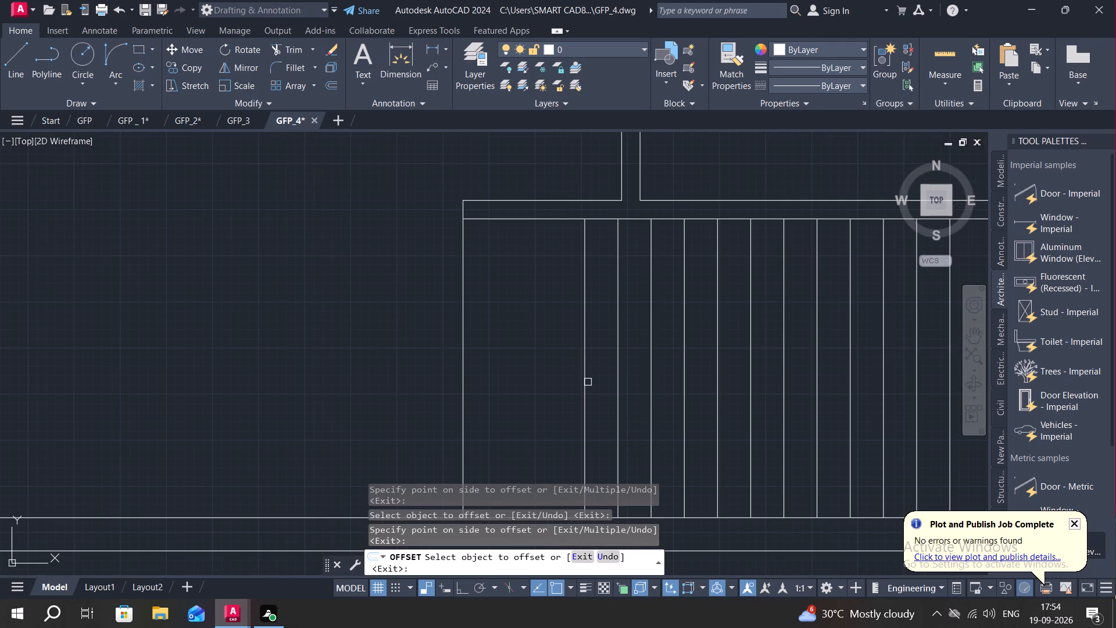
{"action": "middle_click_drag", "start_coordinate": [584, 377], "coordinate": [592, 351]}
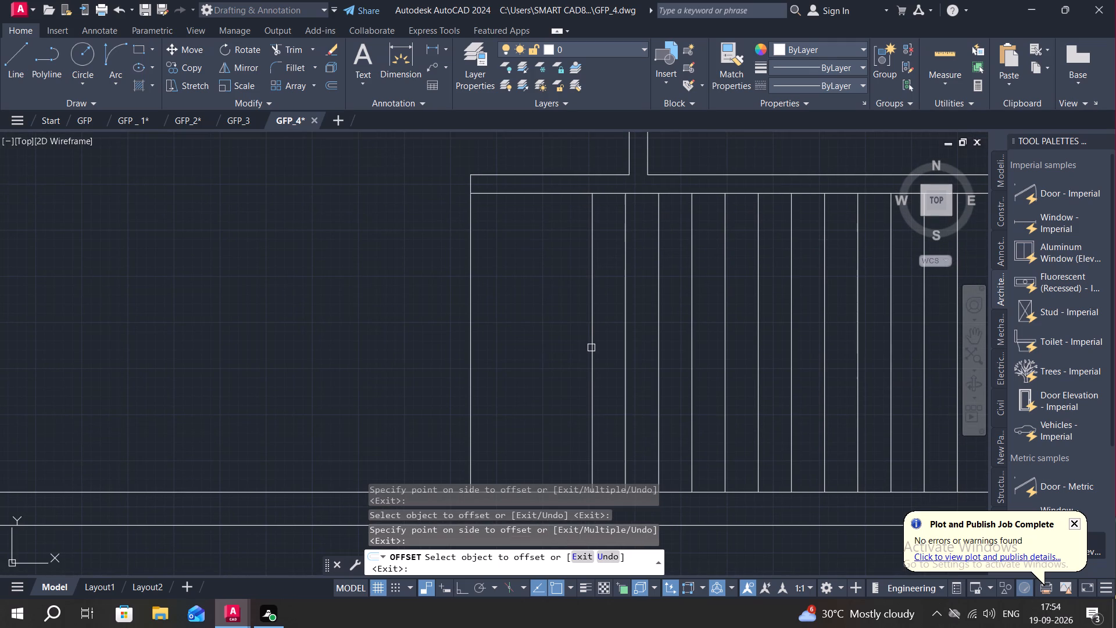
{"action": "left_click", "coordinate": [591, 348]}
{"action": "left_click", "coordinate": [567, 354]}
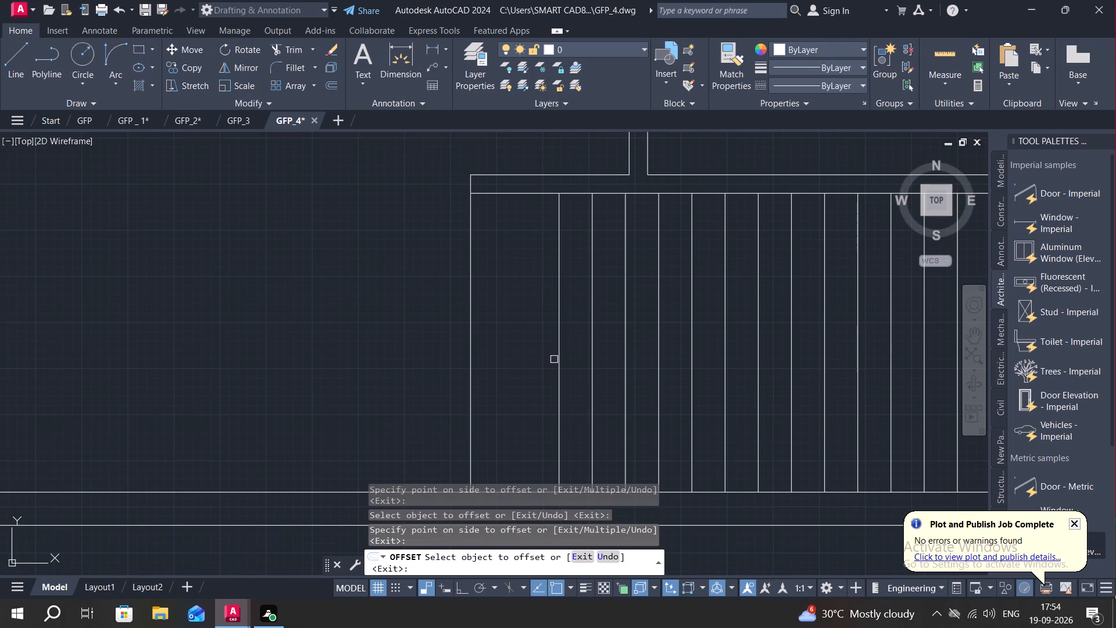
{"action": "left_click", "coordinate": [557, 359]}
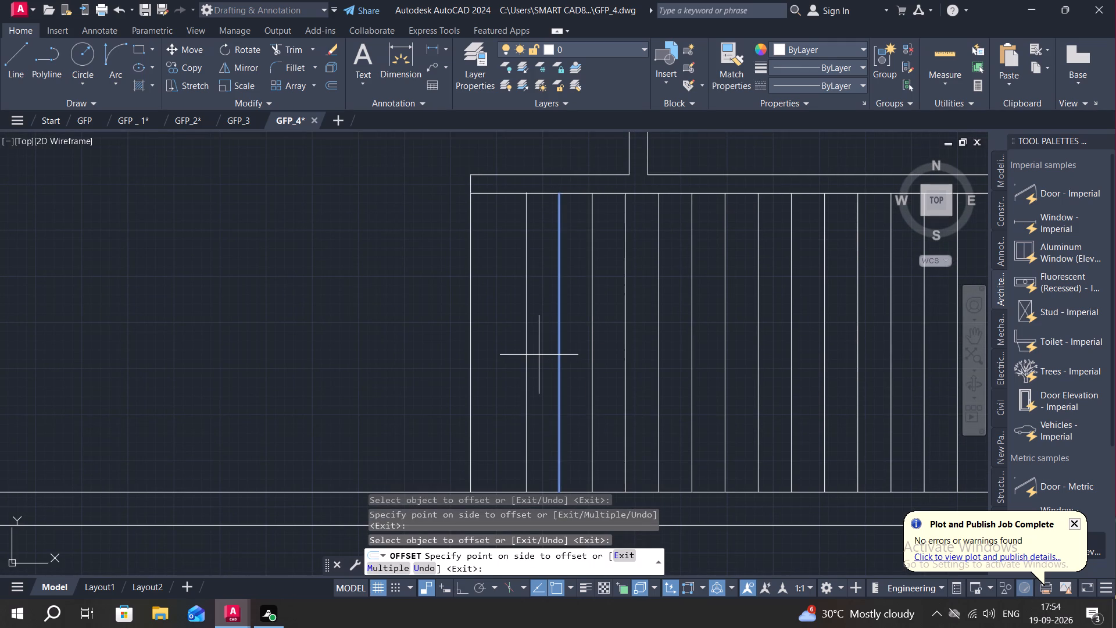
{"action": "left_click", "coordinate": [538, 355]}
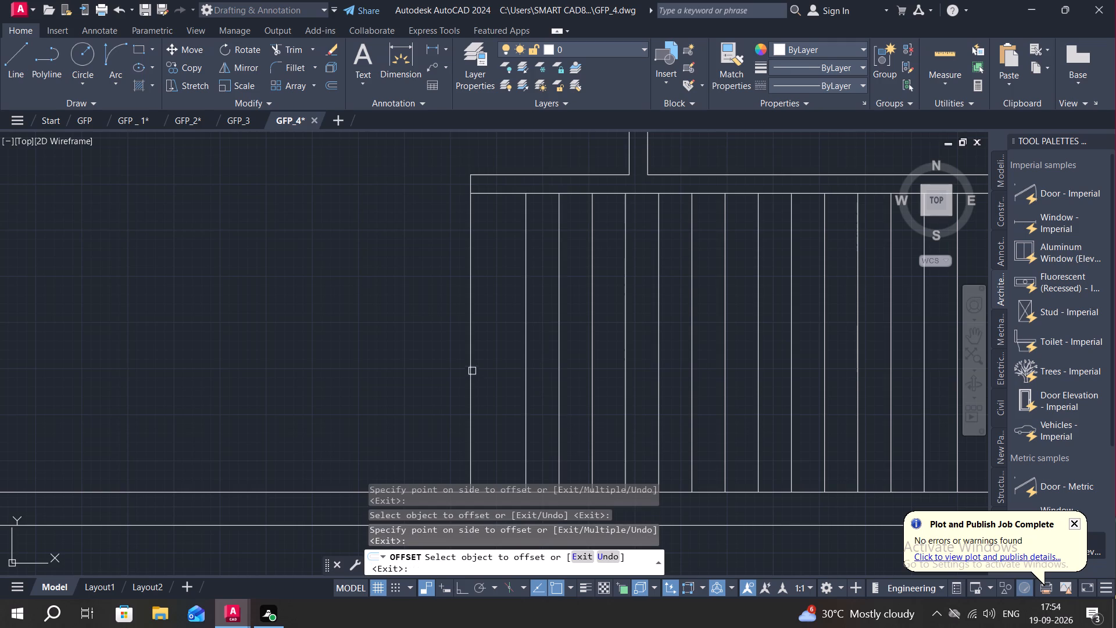
{"action": "left_click", "coordinate": [525, 367]}
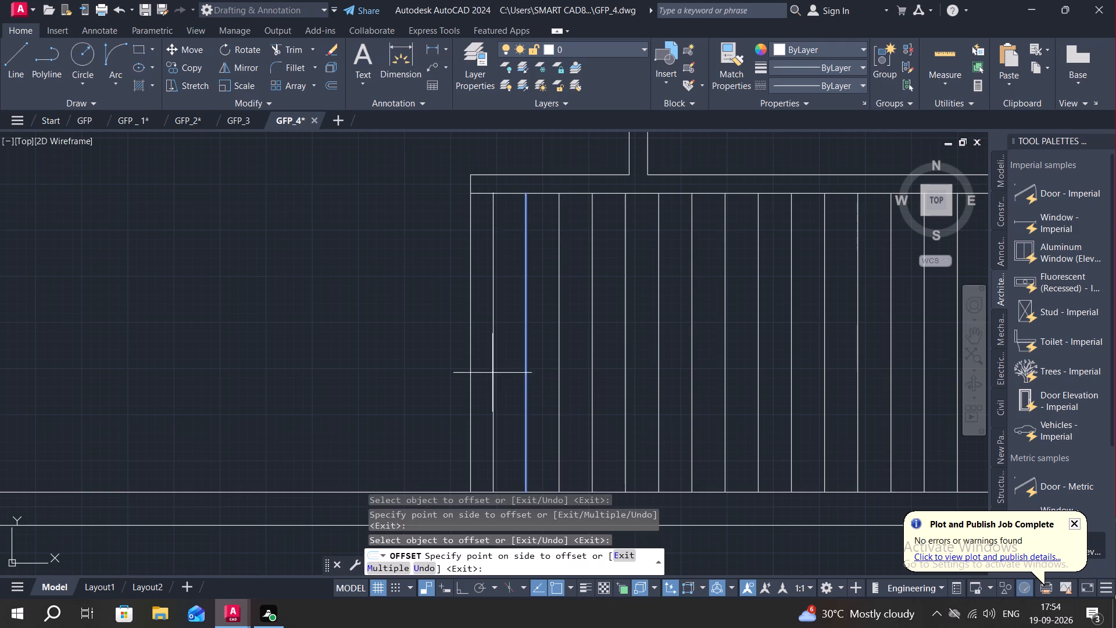
{"action": "left_click", "coordinate": [495, 374]}
{"action": "scroll", "coordinate": [507, 392], "scroll_direction": "down", "scroll_amount": 1}
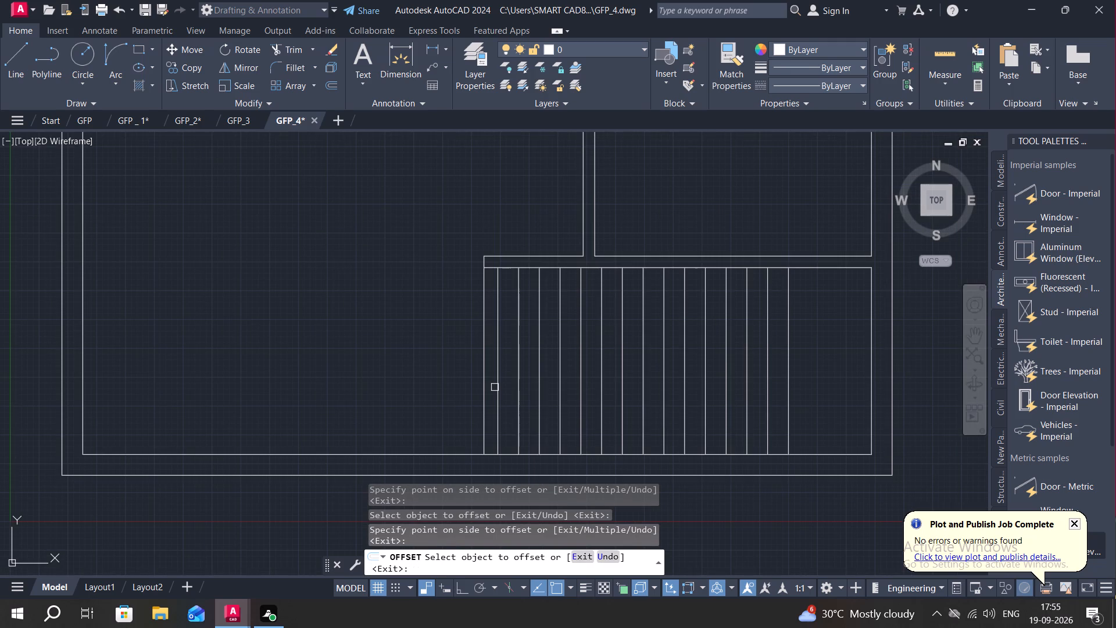
{"action": "scroll", "coordinate": [548, 379], "scroll_direction": "down", "scroll_amount": 1}
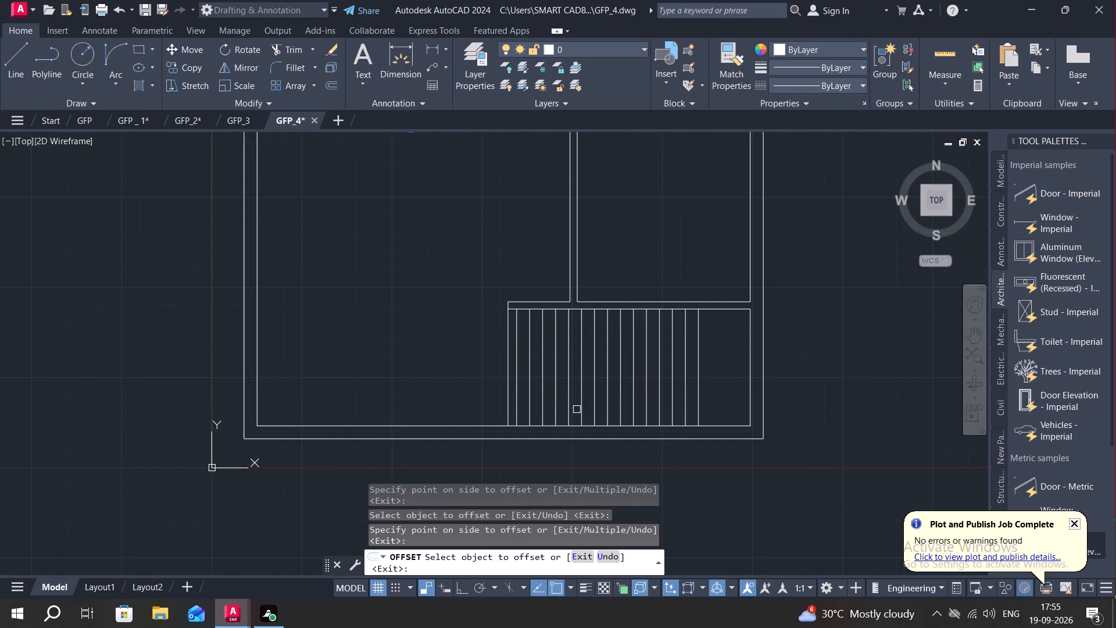
Extend the fourth tread line from the west end up to the upper face of the wall above the stairs.
{"action": "type", "text": "EX"}
{"action": "key", "text": "space"}
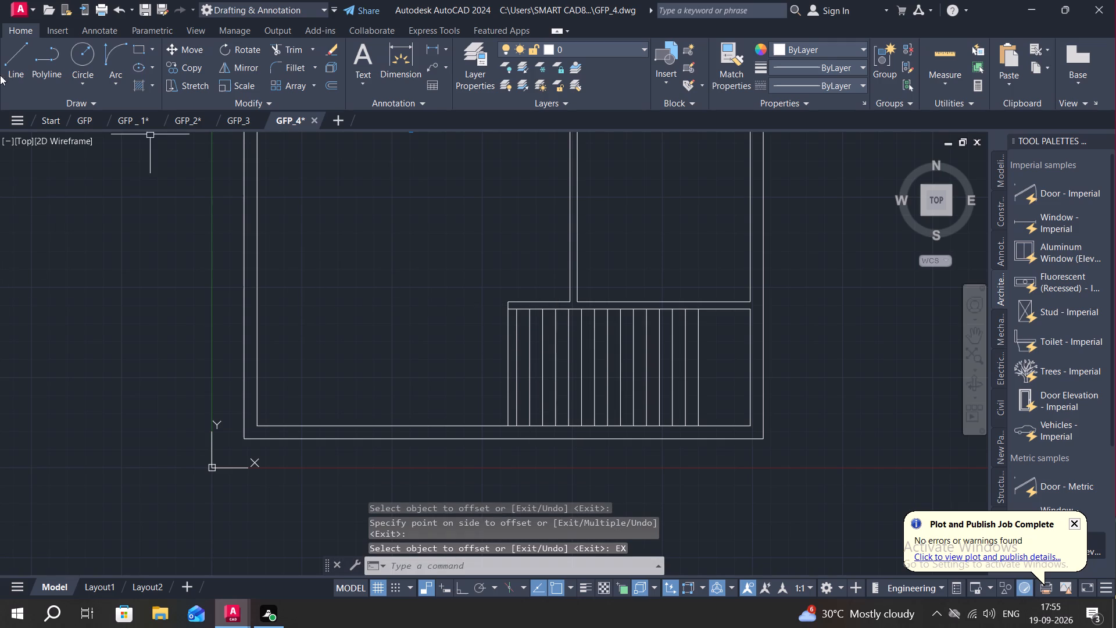
{"action": "type", "text": "EX"}
{"action": "key", "text": "space"}
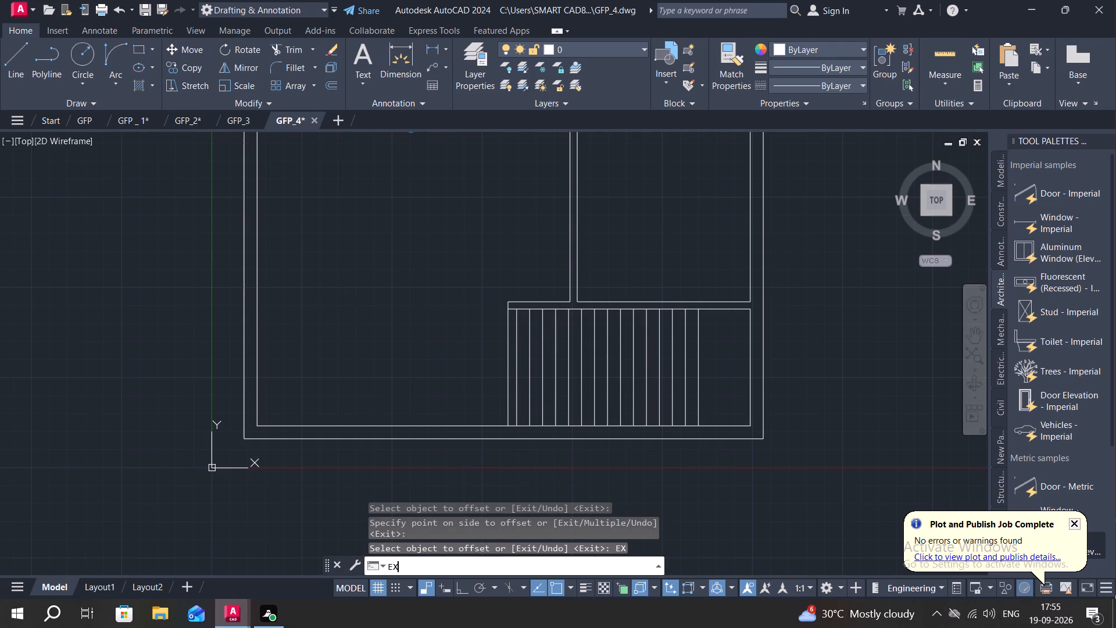
{"action": "left_click", "coordinate": [559, 323]}
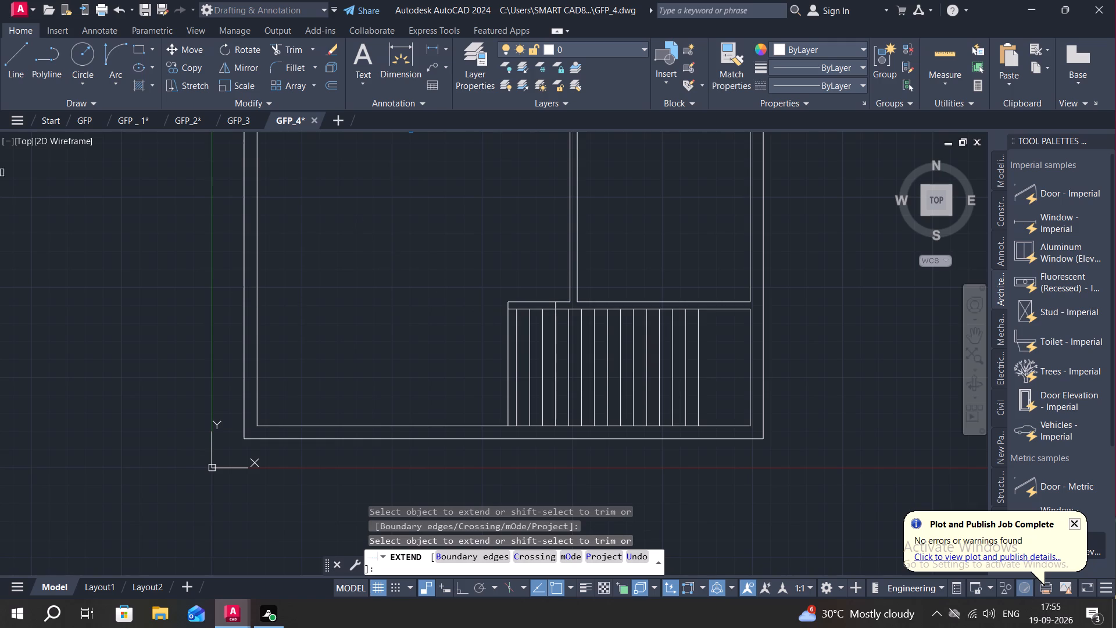
Trim both faces and the end line of the wall above the stairs west of the extended tread line.
{"action": "left_click", "coordinate": [301, 47]}
{"action": "left_click", "coordinate": [528, 299]}
{"action": "scroll", "coordinate": [525, 308], "scroll_direction": "up", "scroll_amount": 3}
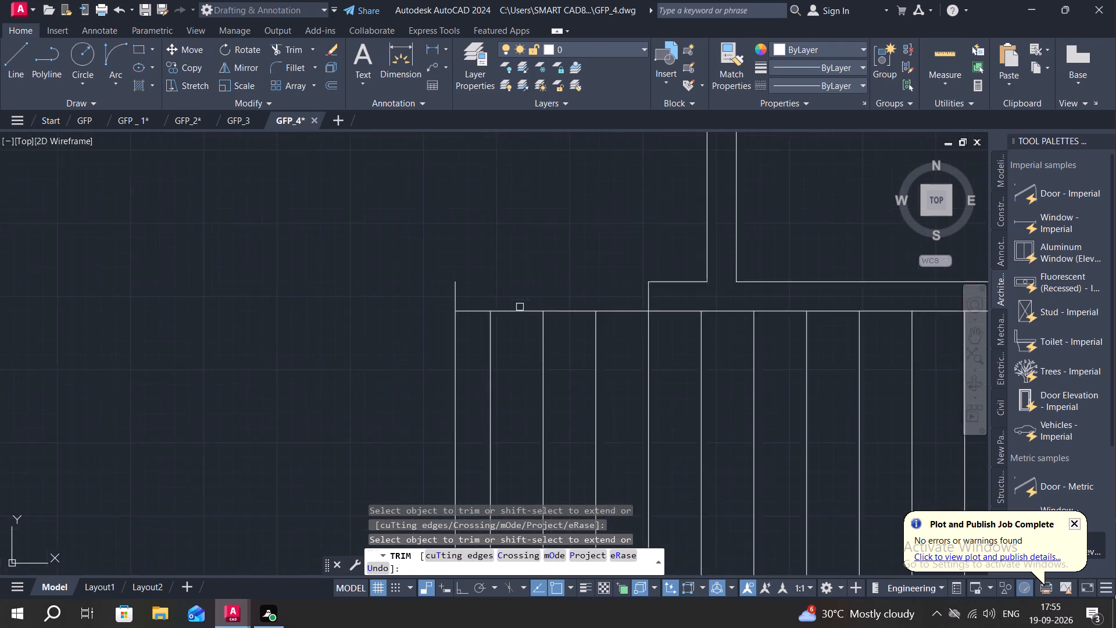
{"action": "scroll", "coordinate": [520, 307], "scroll_direction": "up", "scroll_amount": 2}
{"action": "left_click", "coordinate": [357, 301]}
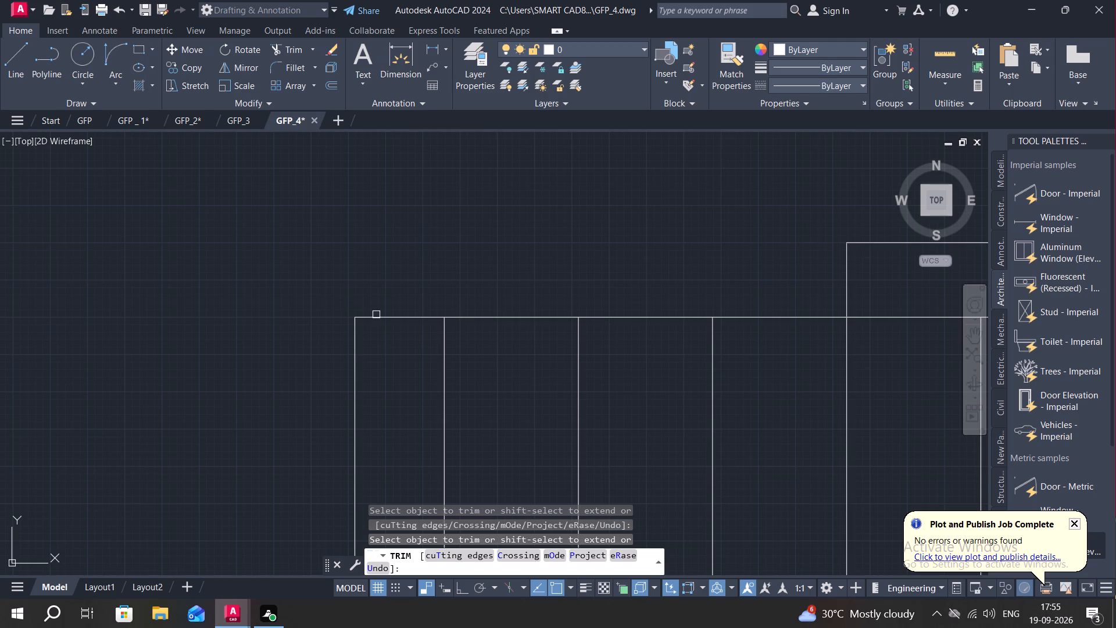
{"action": "left_click", "coordinate": [381, 317]}
{"action": "left_click", "coordinate": [506, 319]}
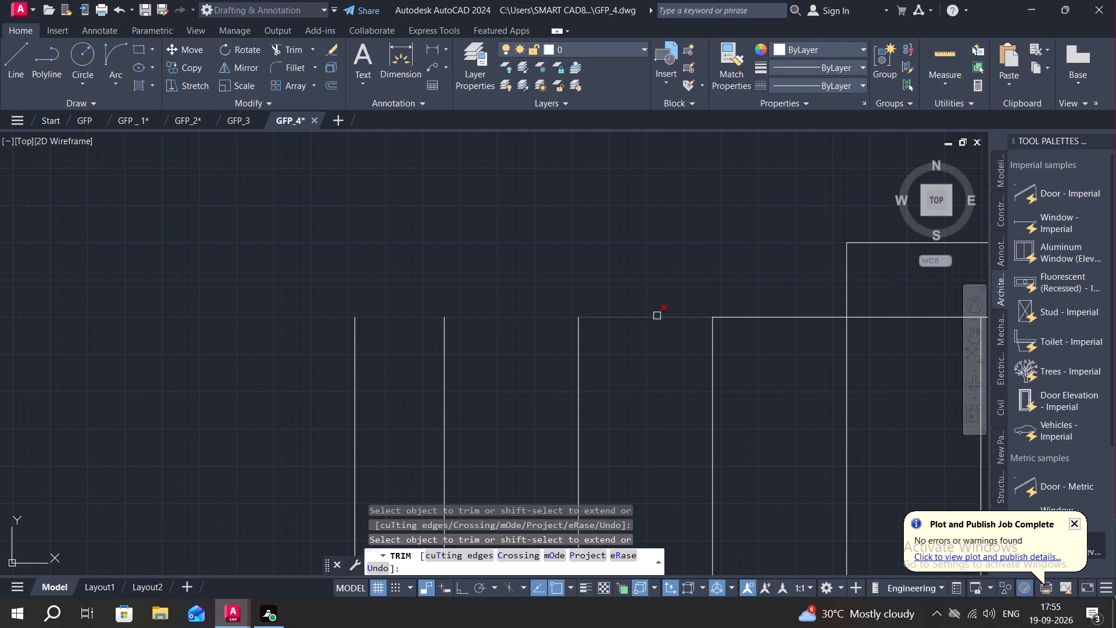
{"action": "left_click", "coordinate": [657, 317]}
{"action": "left_click", "coordinate": [811, 320]}
Remove the four surplus tread lines west of the trimmed end of the wall above the stairs.
{"action": "scroll", "coordinate": [696, 281], "scroll_direction": "down", "scroll_amount": 5}
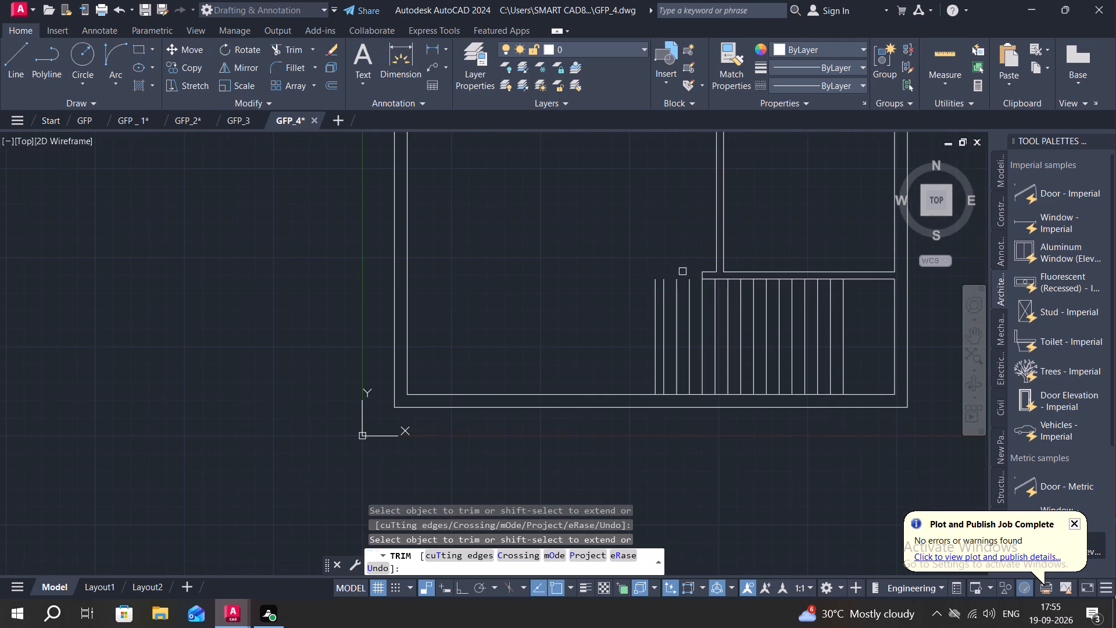
{"action": "left_click", "coordinate": [654, 299]}
{"action": "left_click", "coordinate": [662, 302]}
{"action": "left_click", "coordinate": [677, 313]}
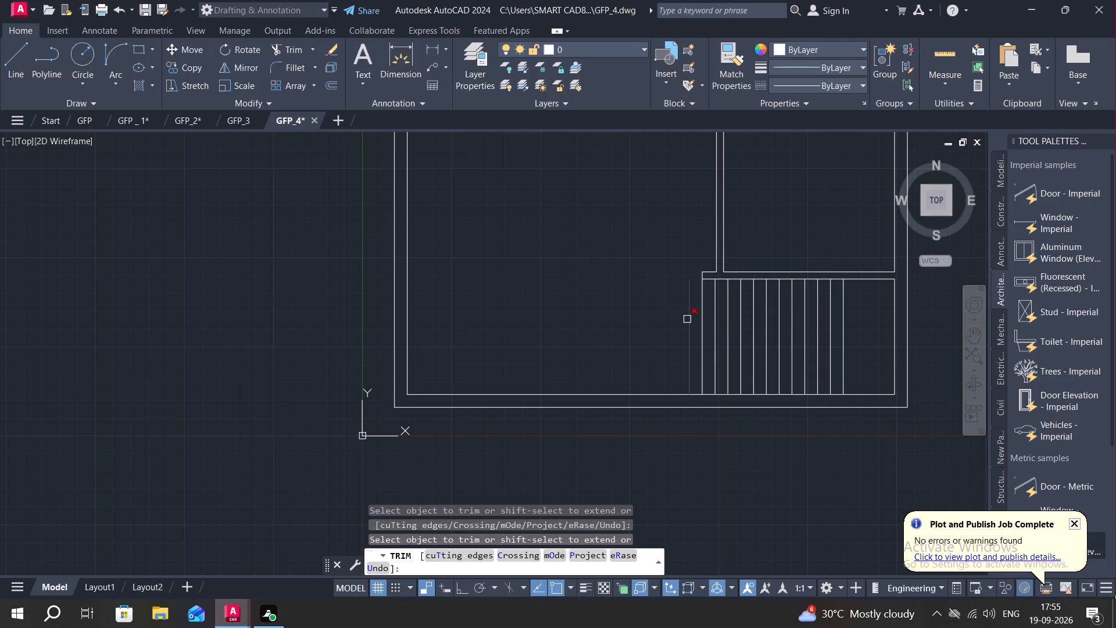
{"action": "left_click", "coordinate": [687, 319]}
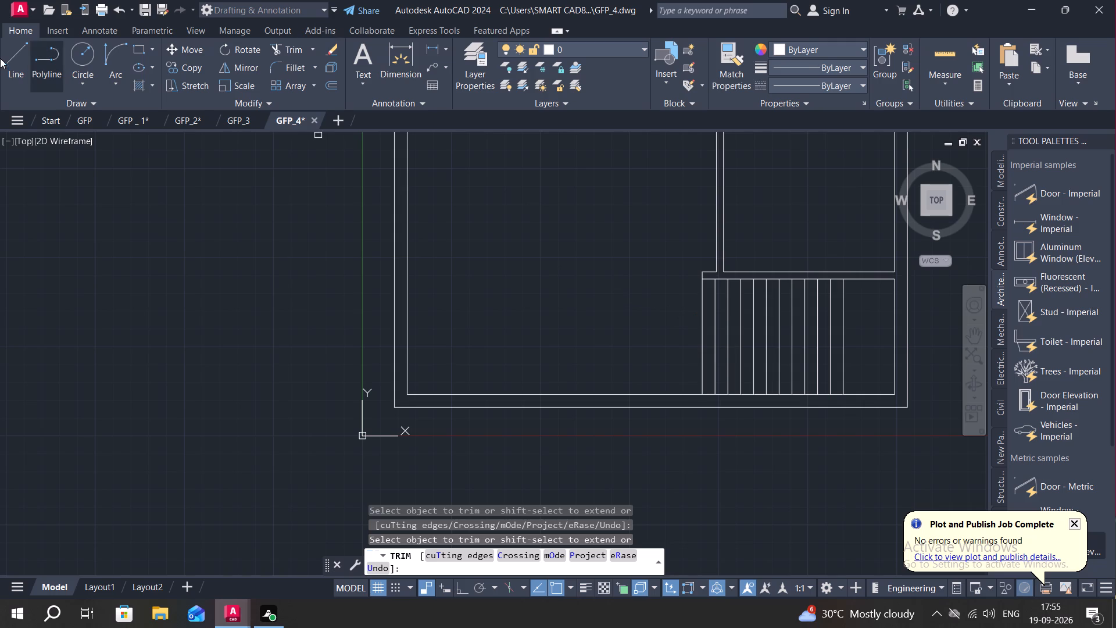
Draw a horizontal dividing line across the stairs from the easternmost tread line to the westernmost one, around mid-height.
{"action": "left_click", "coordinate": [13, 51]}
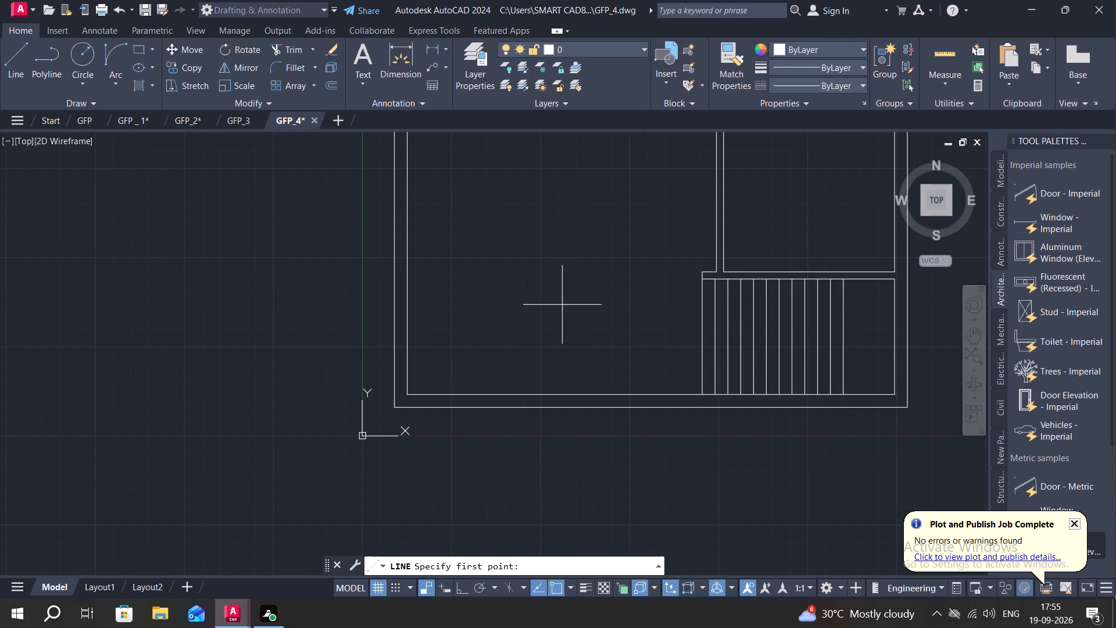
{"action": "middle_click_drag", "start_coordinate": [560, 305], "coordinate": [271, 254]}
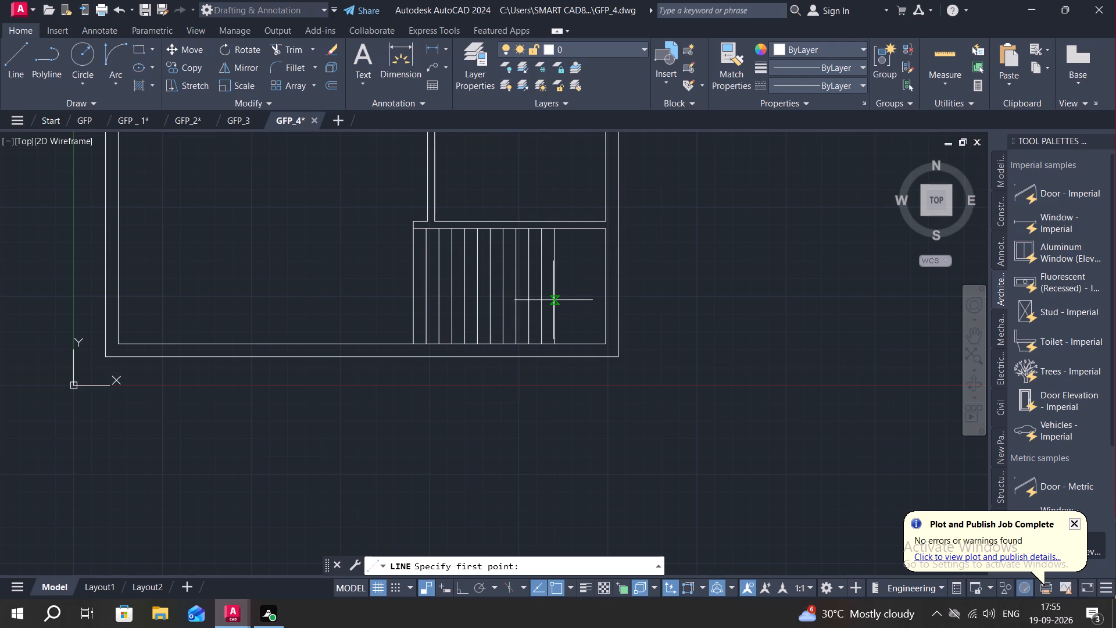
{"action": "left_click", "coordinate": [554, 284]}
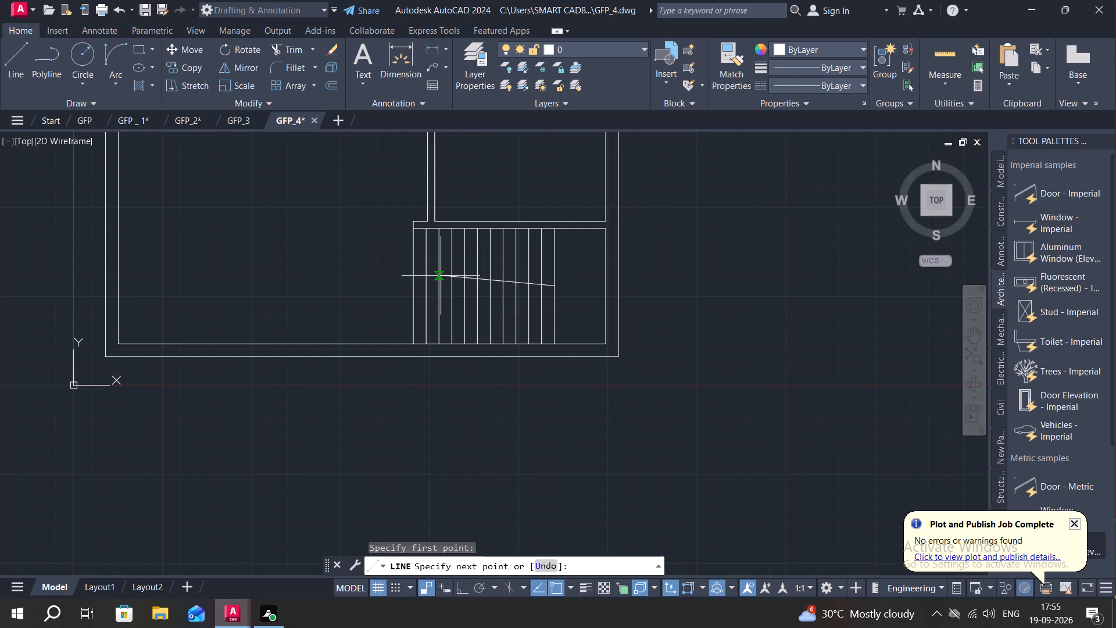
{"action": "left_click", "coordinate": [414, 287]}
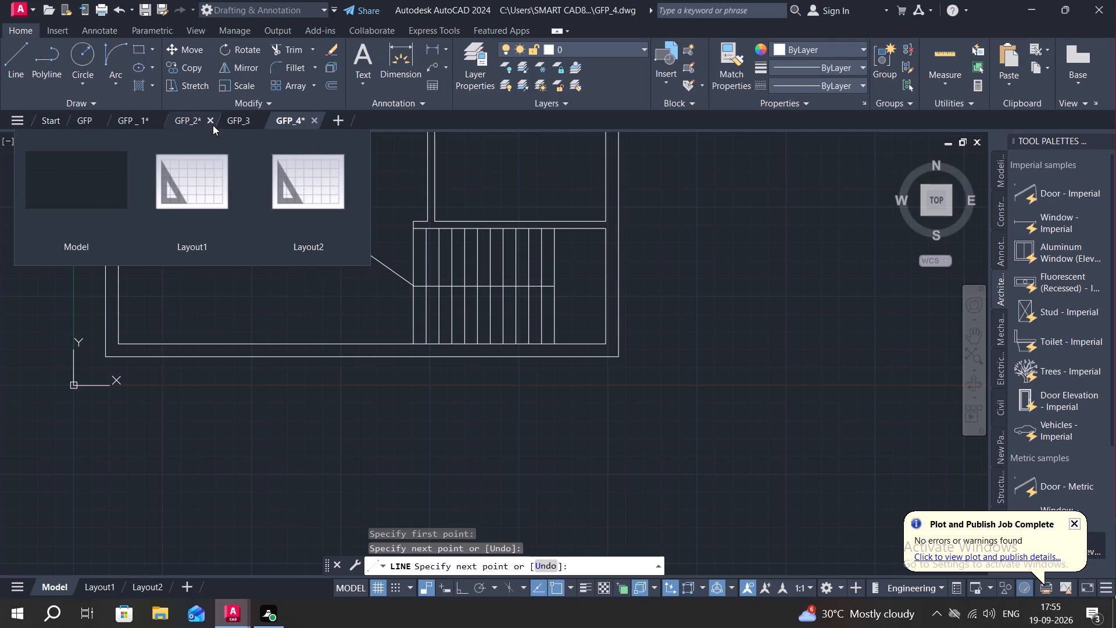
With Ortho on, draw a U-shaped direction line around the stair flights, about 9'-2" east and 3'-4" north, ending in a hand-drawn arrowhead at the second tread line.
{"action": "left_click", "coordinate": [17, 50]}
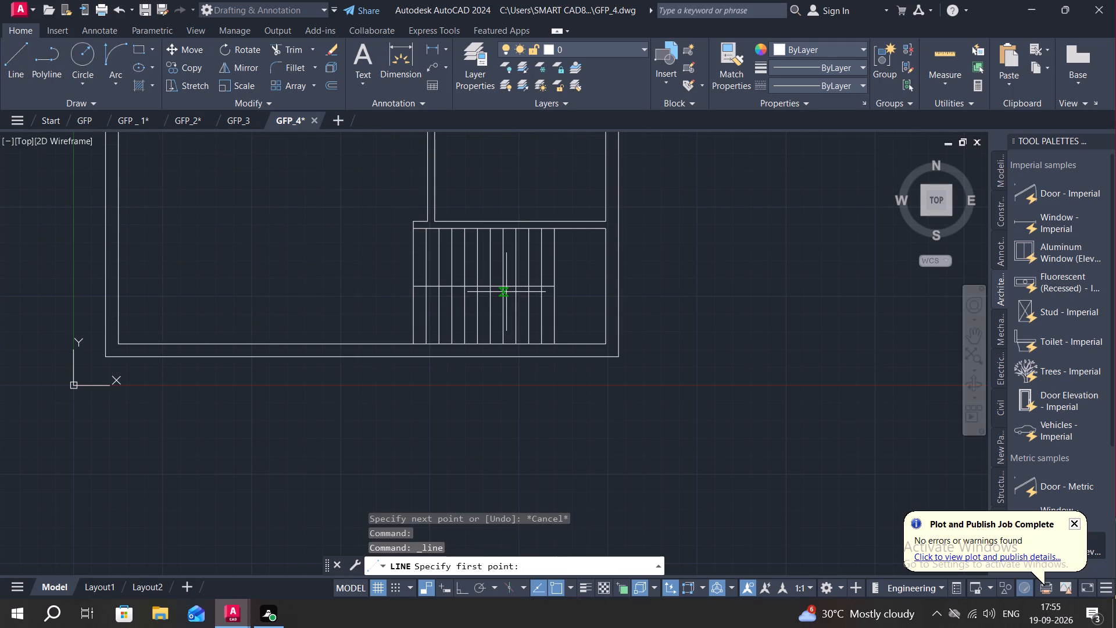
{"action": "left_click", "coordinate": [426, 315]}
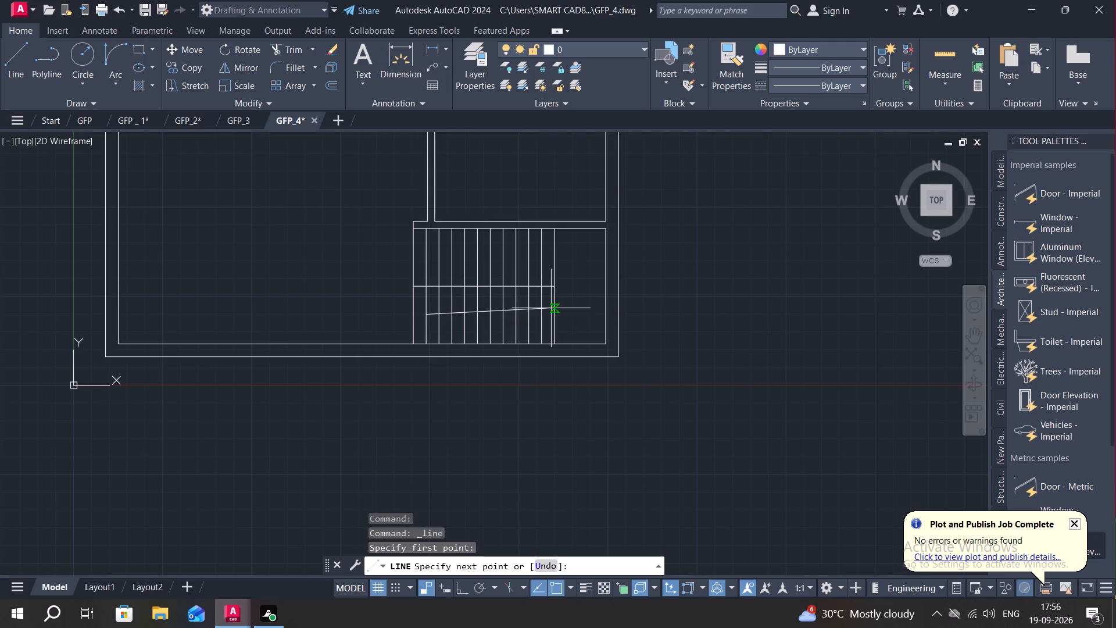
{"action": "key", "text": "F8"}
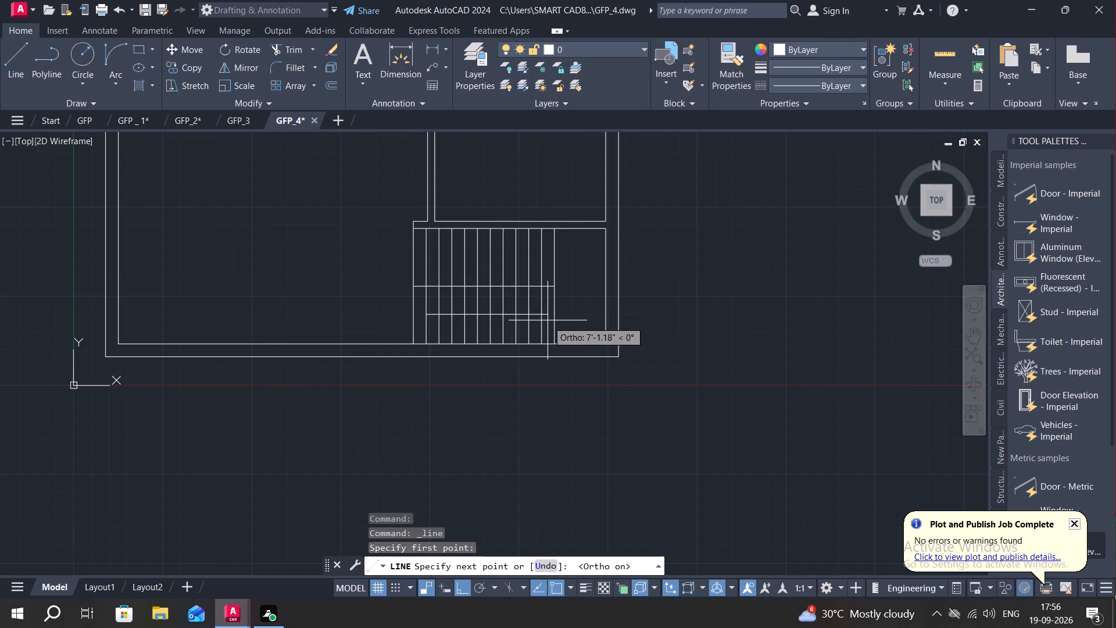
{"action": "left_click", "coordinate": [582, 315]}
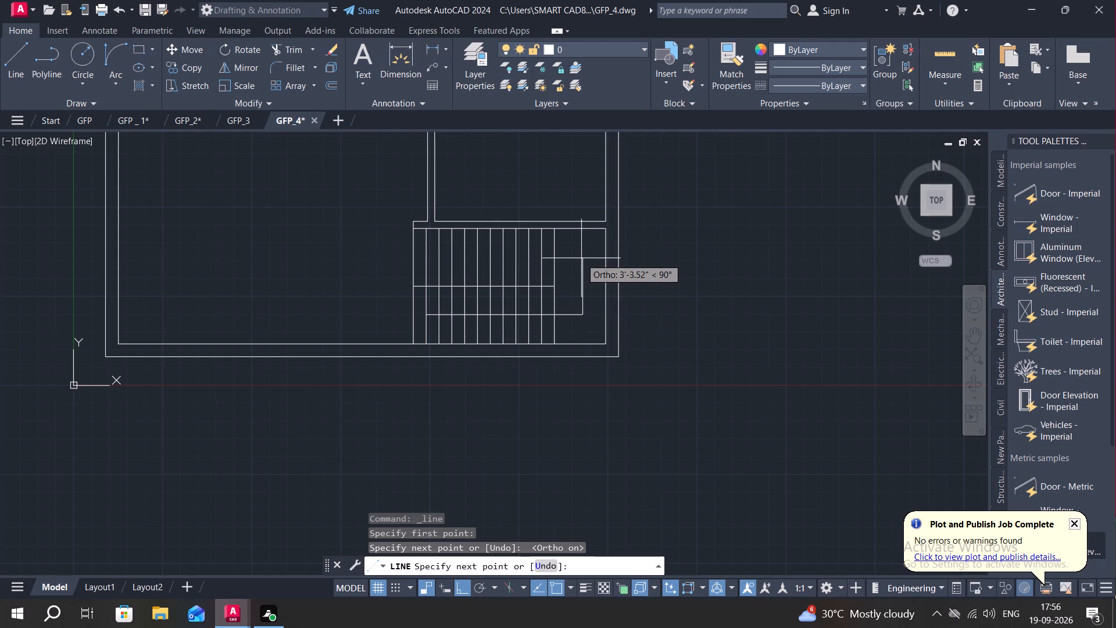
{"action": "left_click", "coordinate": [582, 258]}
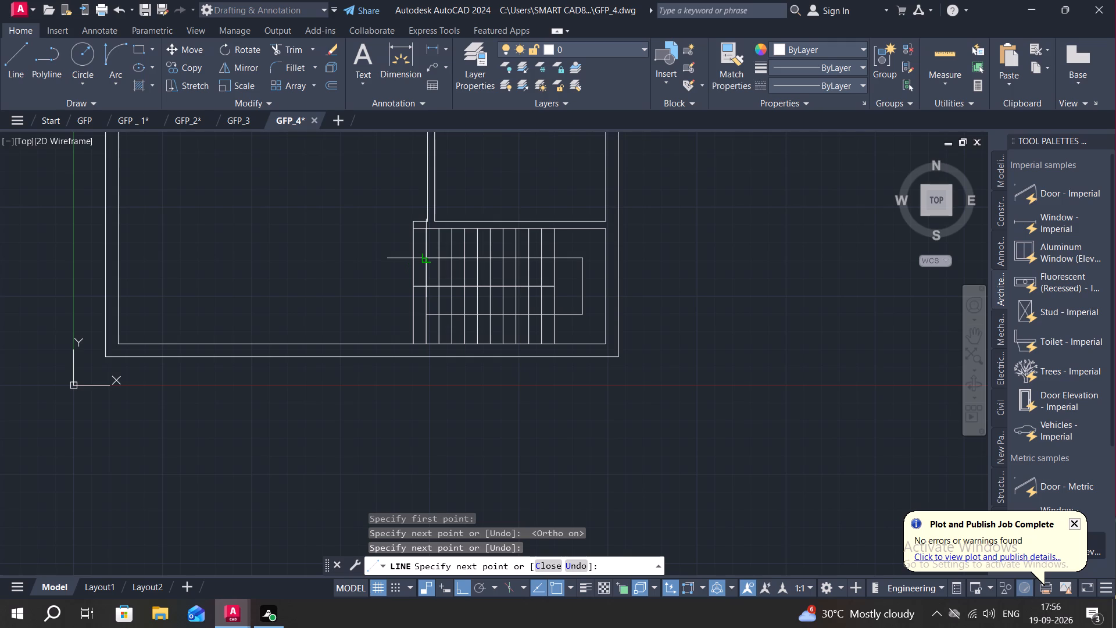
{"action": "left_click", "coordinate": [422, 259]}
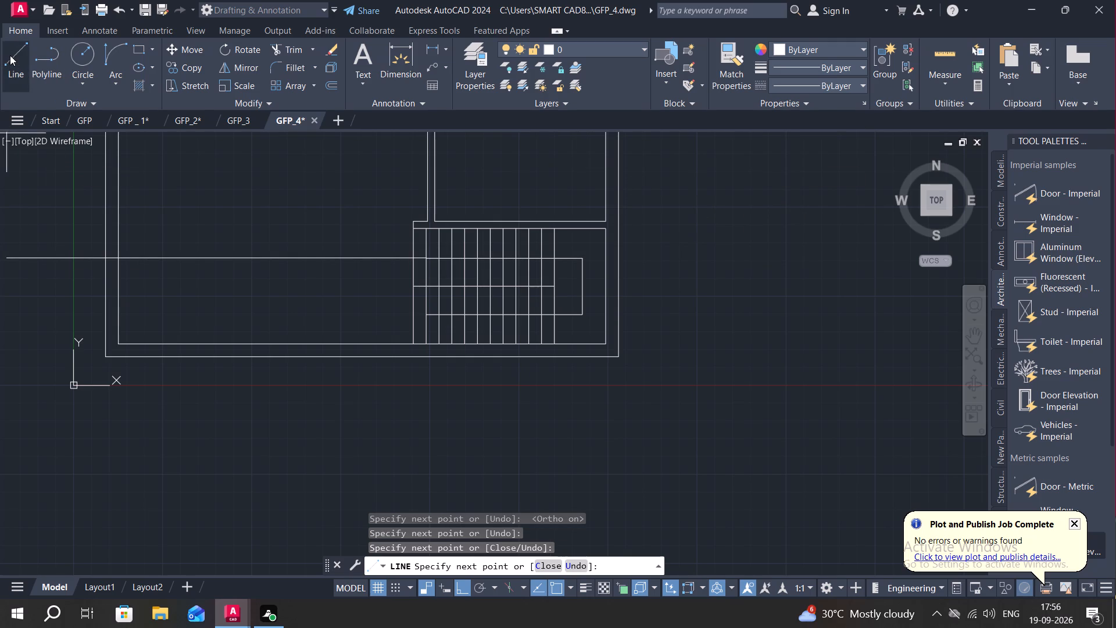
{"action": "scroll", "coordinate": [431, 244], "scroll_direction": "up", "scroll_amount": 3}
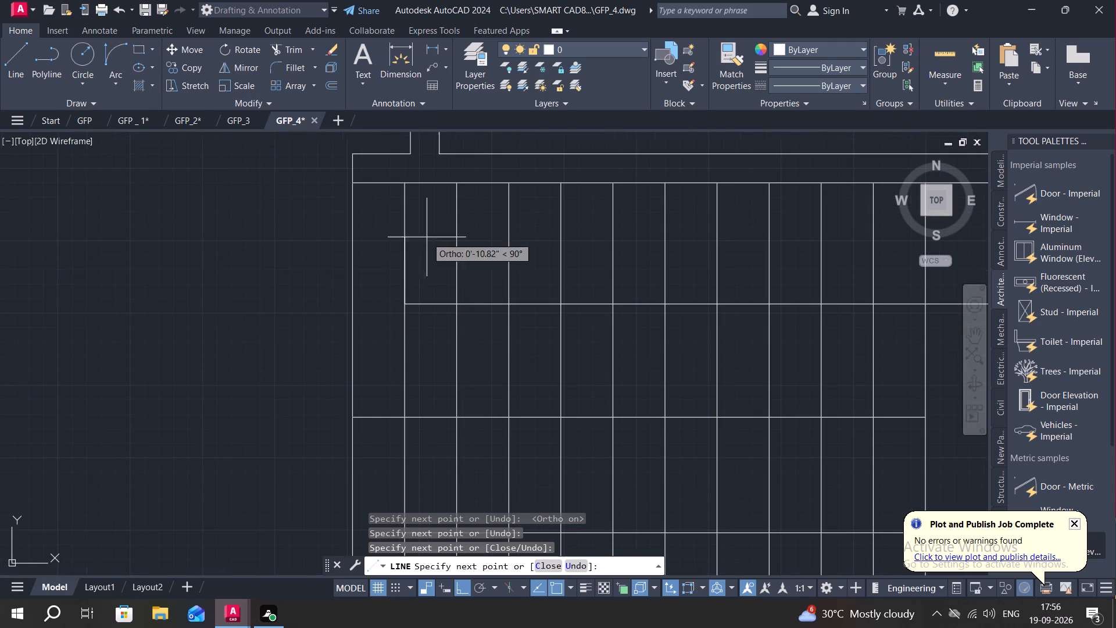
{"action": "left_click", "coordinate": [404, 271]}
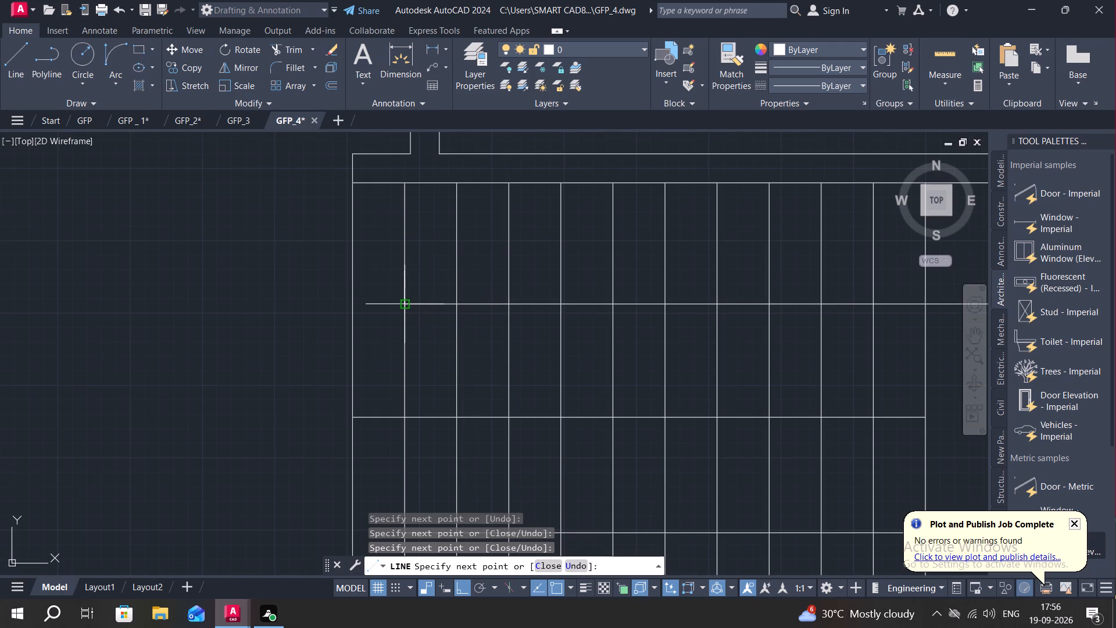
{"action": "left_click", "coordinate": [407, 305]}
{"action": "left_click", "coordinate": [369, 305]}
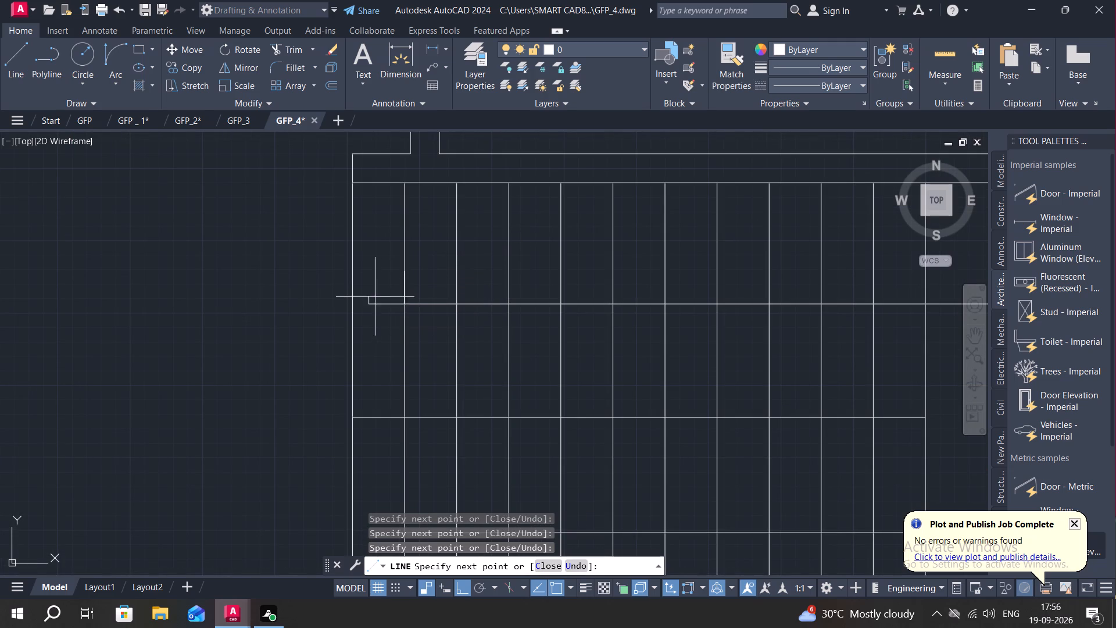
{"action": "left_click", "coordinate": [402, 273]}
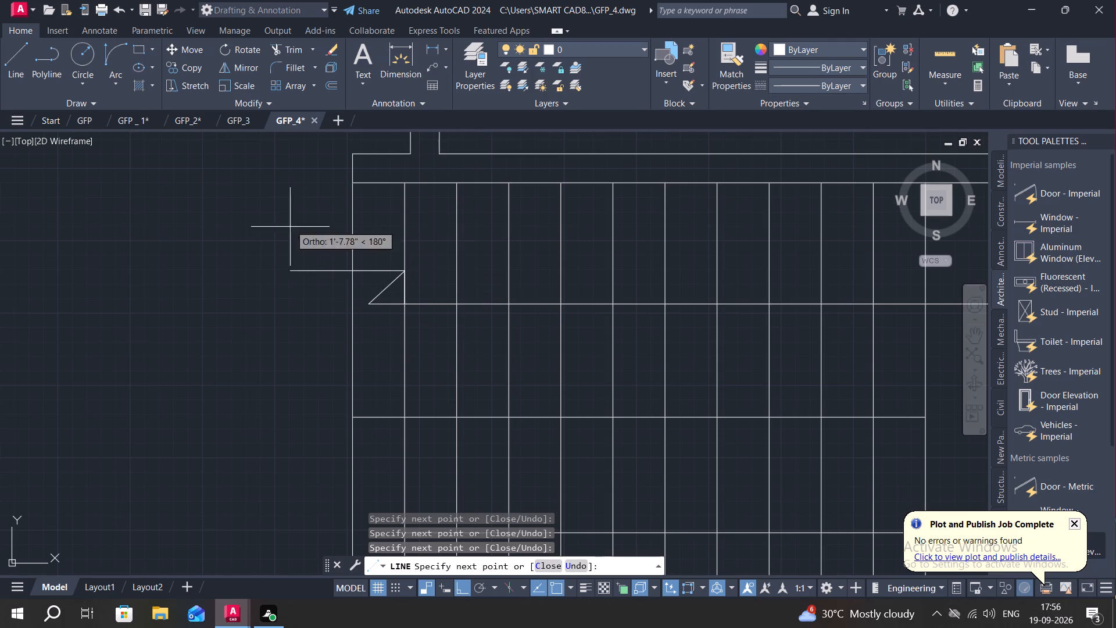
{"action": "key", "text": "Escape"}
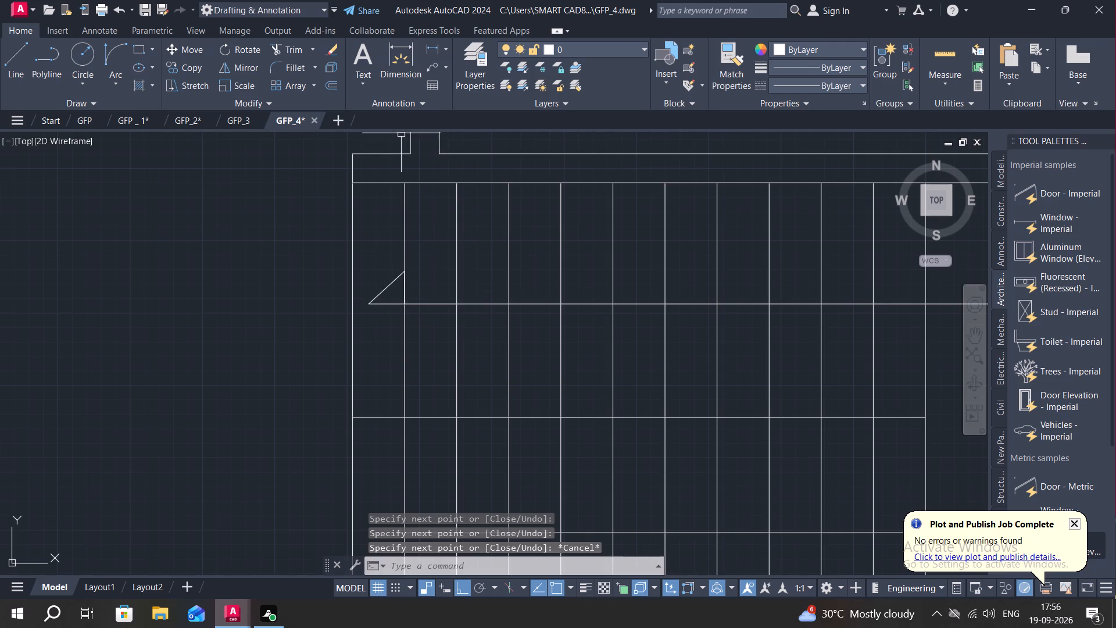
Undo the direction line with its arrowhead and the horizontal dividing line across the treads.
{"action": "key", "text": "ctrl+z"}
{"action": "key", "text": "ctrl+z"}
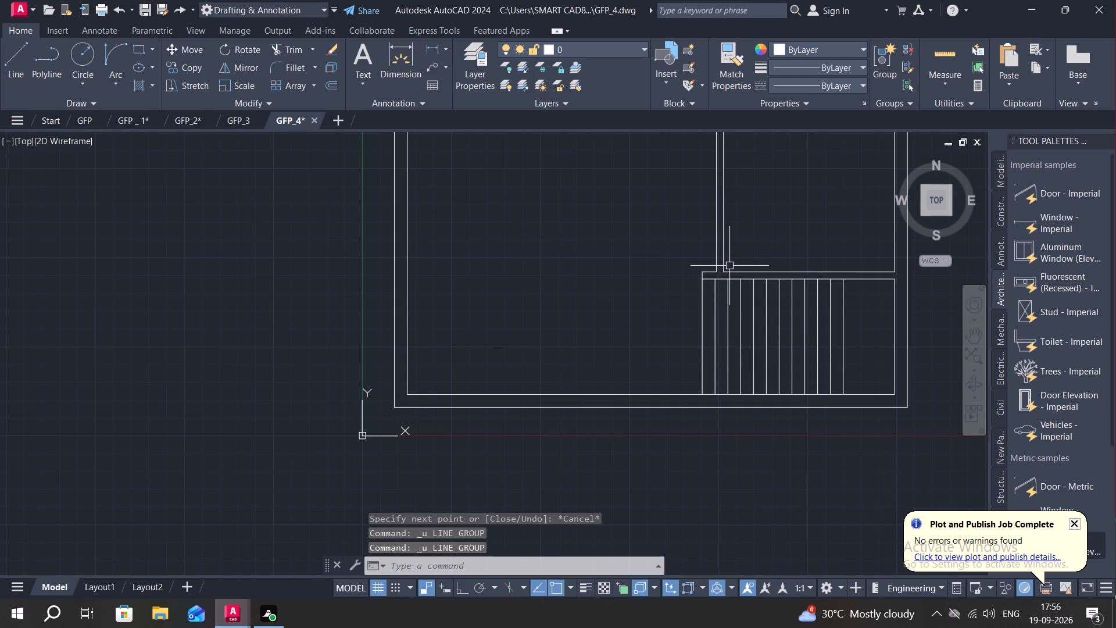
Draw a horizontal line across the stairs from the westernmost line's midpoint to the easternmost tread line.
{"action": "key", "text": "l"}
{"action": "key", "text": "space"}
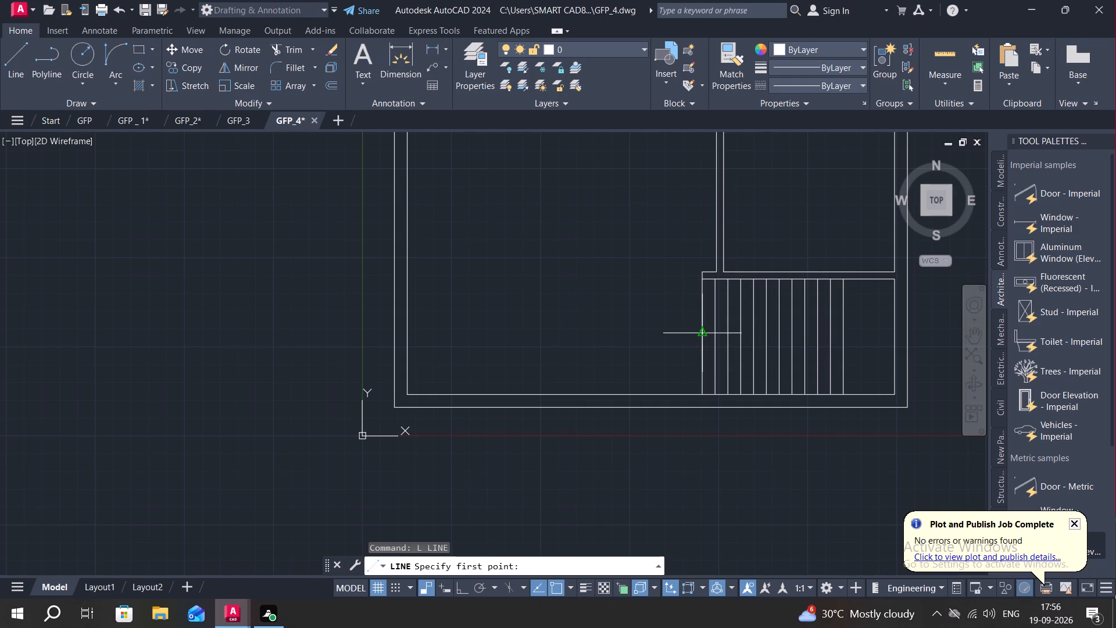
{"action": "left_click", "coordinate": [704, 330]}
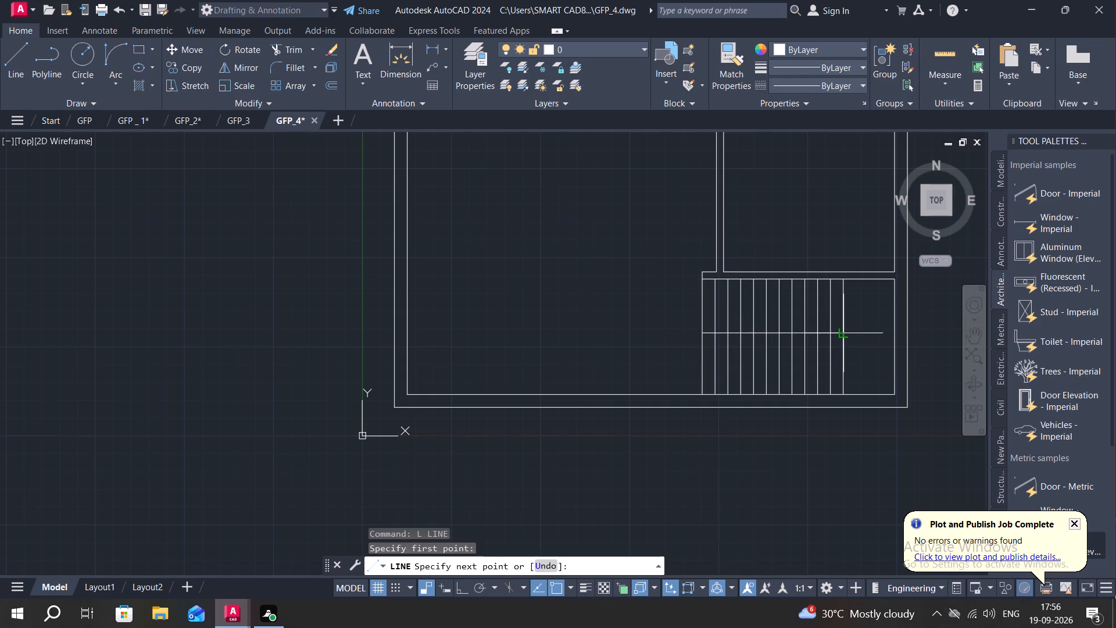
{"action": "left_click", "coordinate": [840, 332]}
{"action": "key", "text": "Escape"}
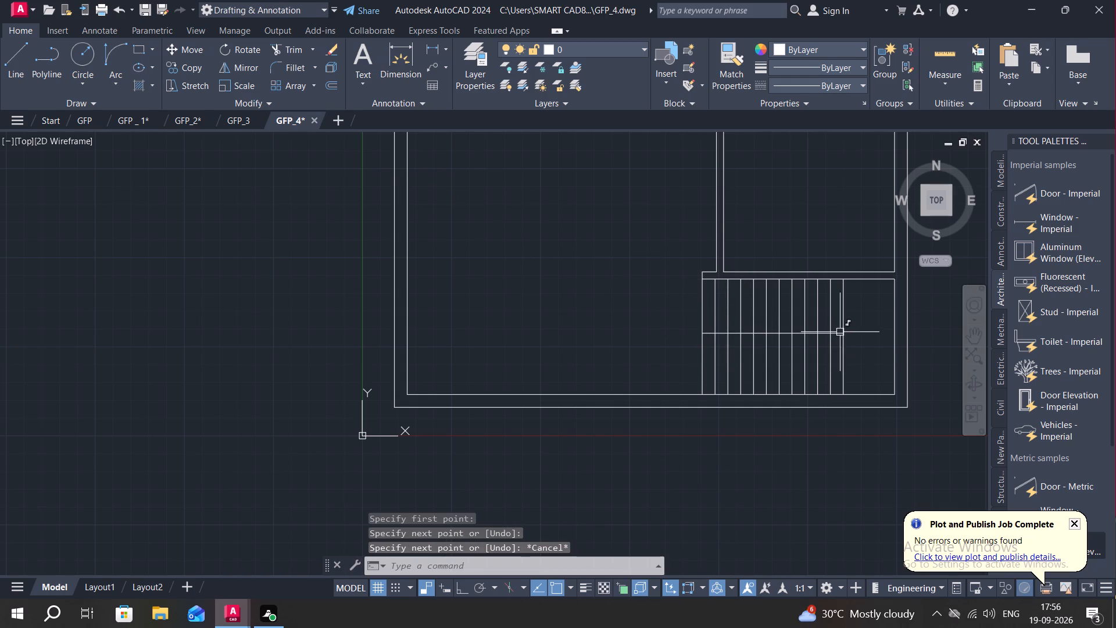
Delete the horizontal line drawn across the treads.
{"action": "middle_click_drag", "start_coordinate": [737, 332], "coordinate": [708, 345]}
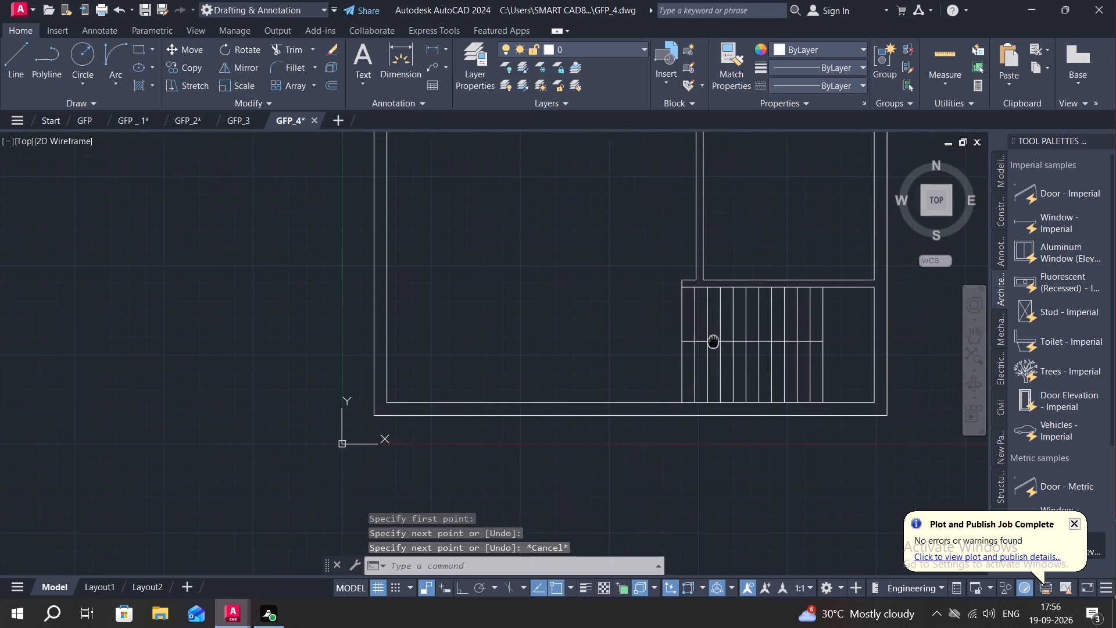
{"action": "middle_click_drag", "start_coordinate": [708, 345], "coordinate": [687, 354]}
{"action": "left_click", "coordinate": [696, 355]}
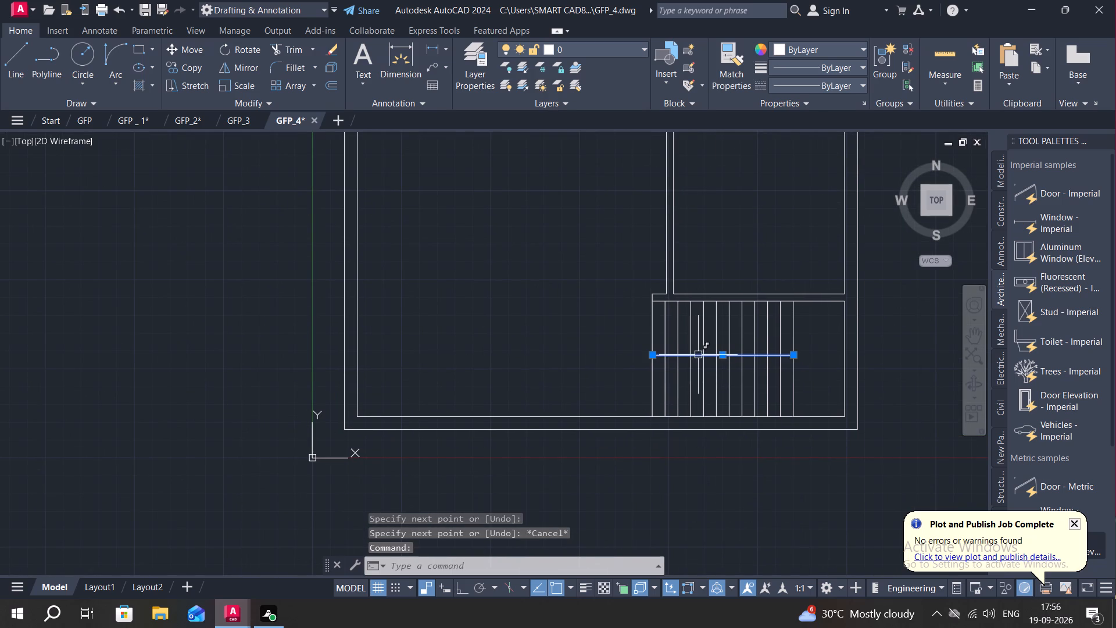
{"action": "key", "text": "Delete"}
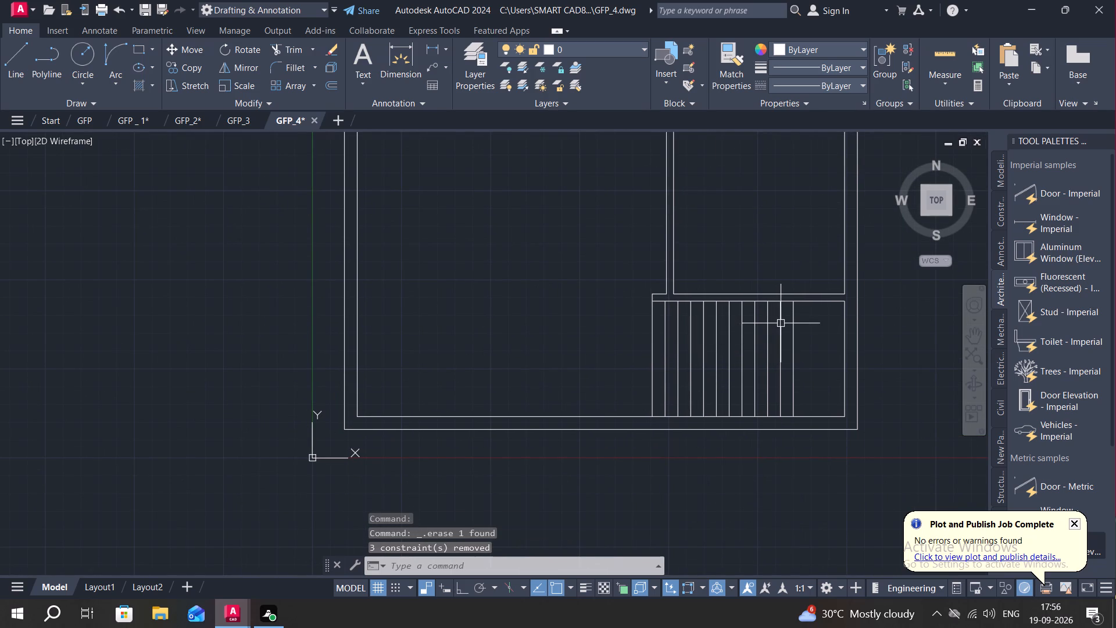
With Ortho on, draw a horizontal dividing line from the easternmost tread line's midpoint west to the westernmost line.
{"action": "key", "text": "l"}
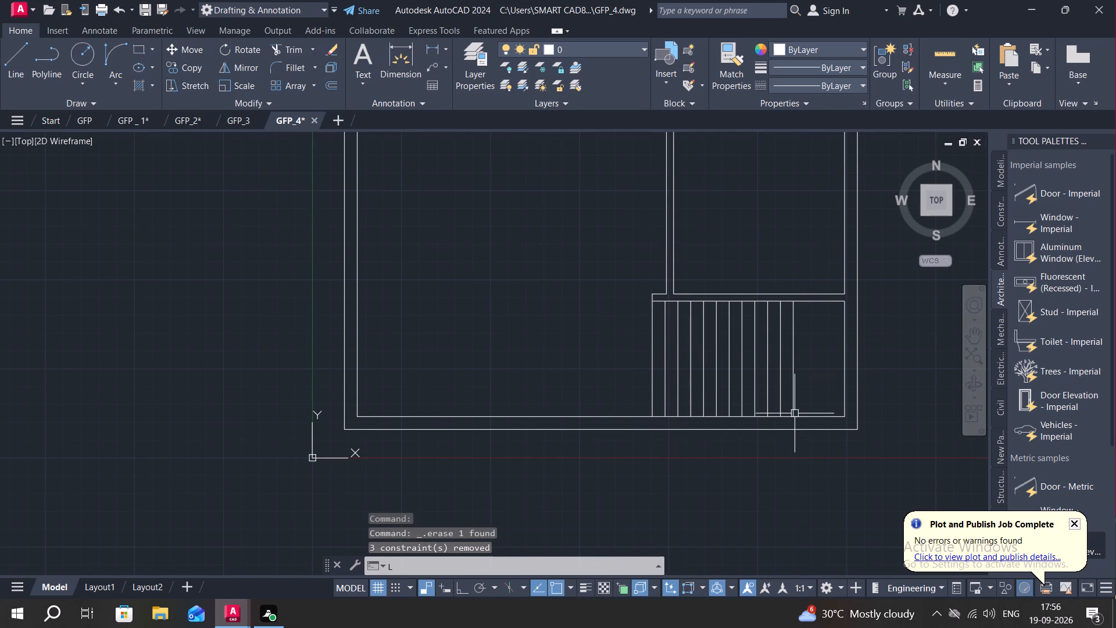
{"action": "key", "text": "space"}
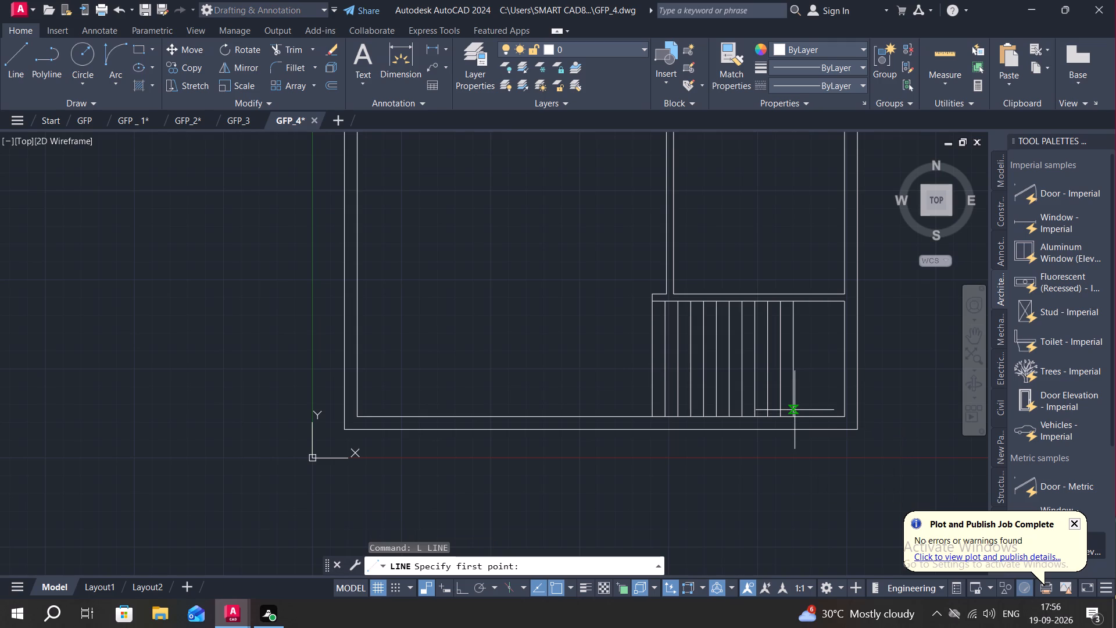
{"action": "left_click", "coordinate": [792, 359]}
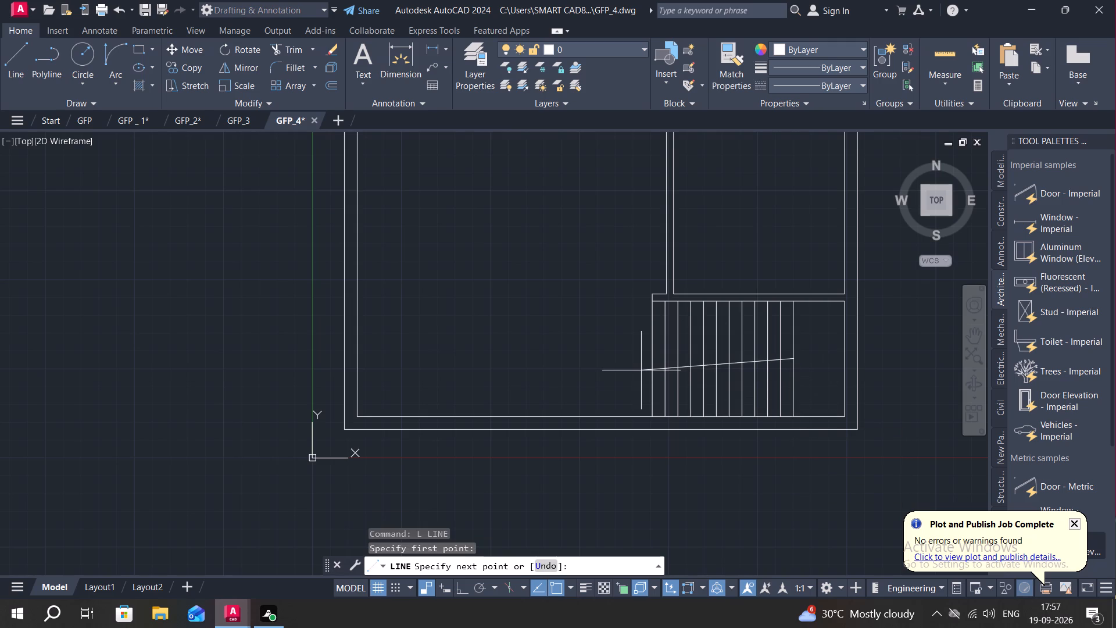
{"action": "key", "text": "F8"}
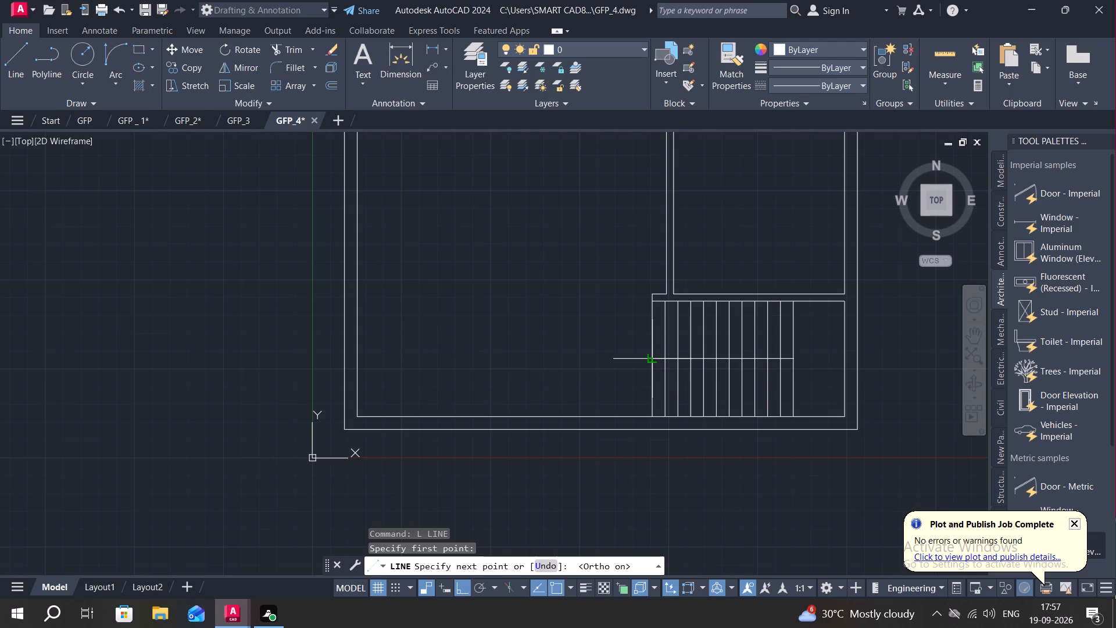
{"action": "left_click", "coordinate": [652, 361]}
{"action": "key", "text": "Escape"}
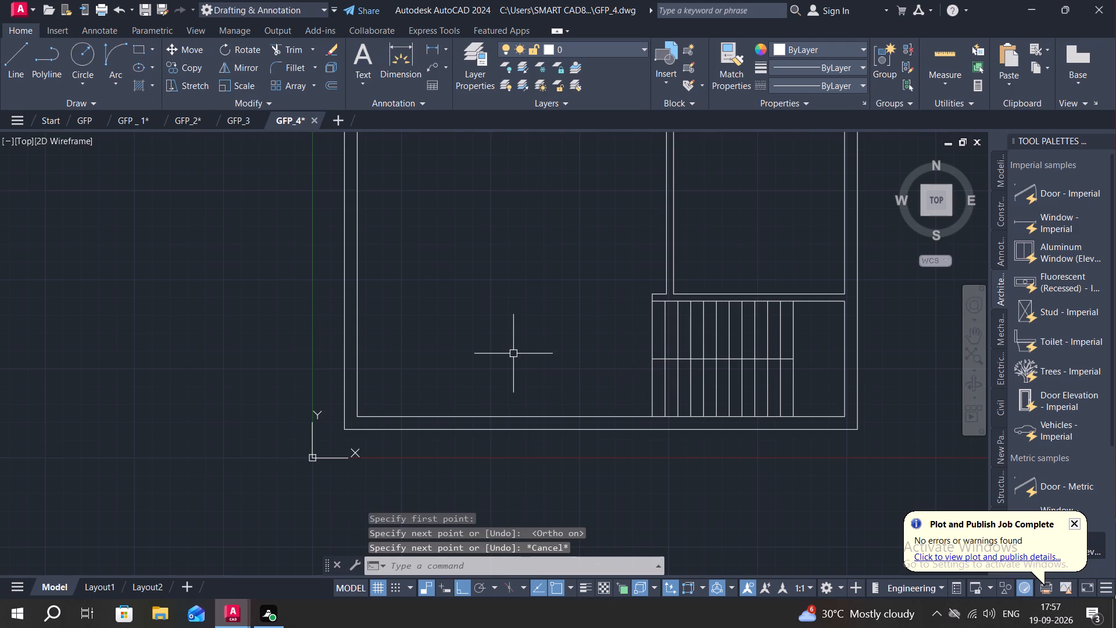
Trim the westernmost stair line below the horizontal dividing line.
{"action": "type", "text": "TR"}
{"action": "key", "text": "space"}
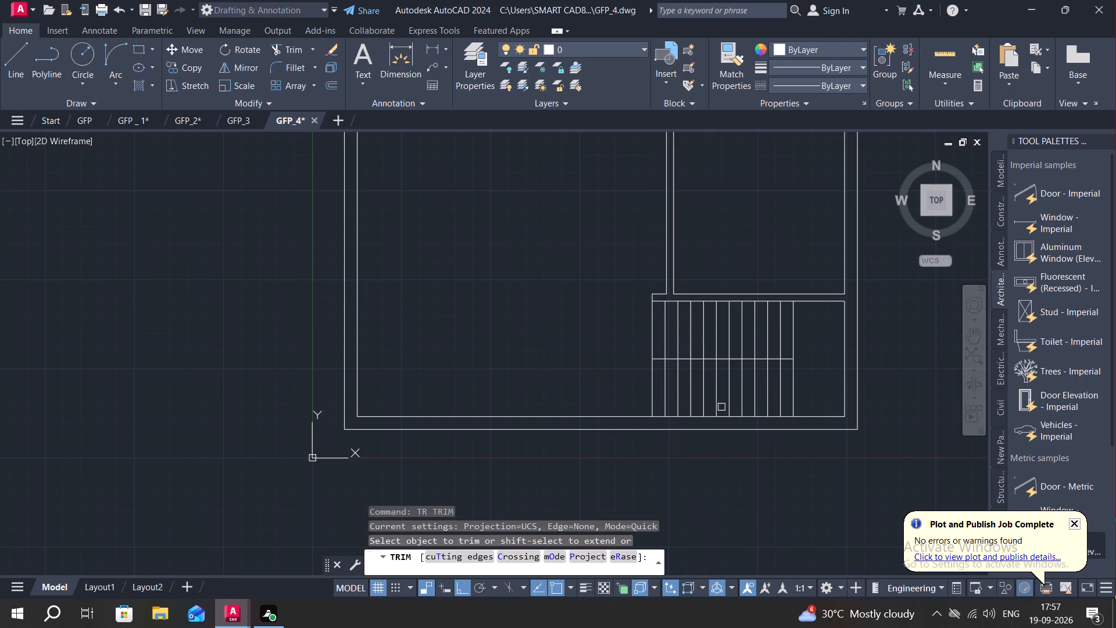
{"action": "left_click", "coordinate": [653, 387]}
{"action": "key", "text": "Escape"}
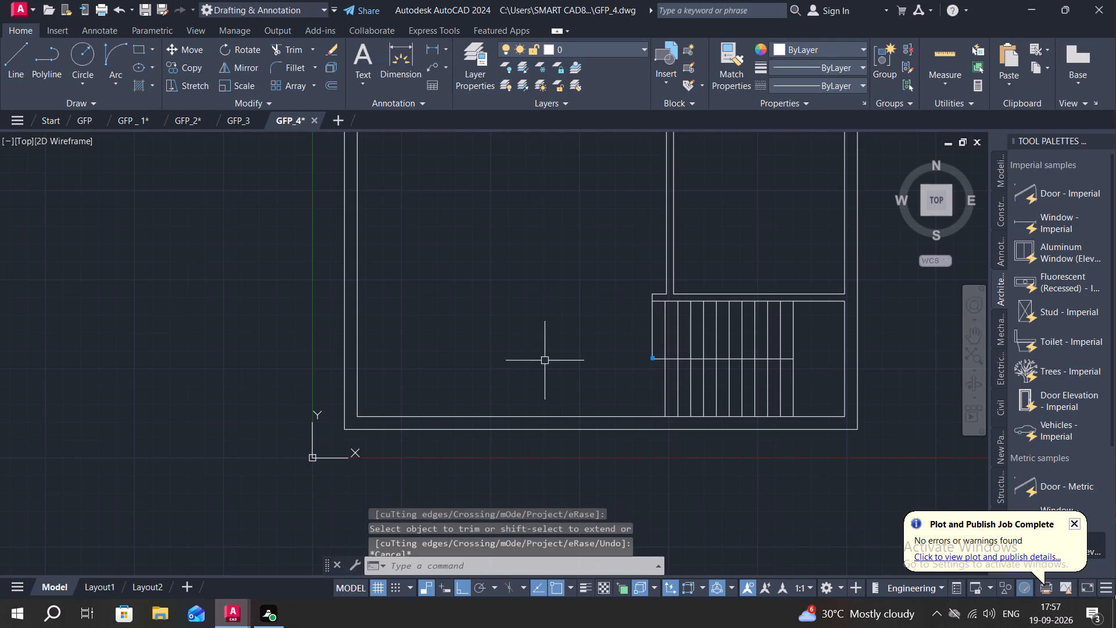
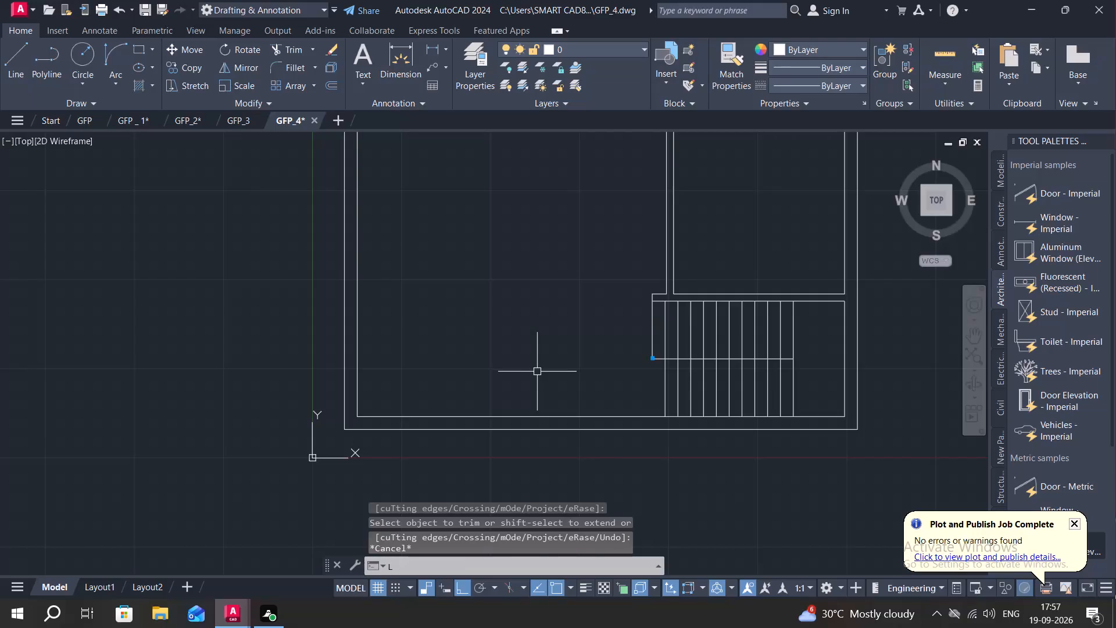
Draw the stair direction line: about 9'-1" east through the upper flight, about 3'-10" south across the landing, and west to the lower flight's second tread line.
{"action": "key", "text": "space"}
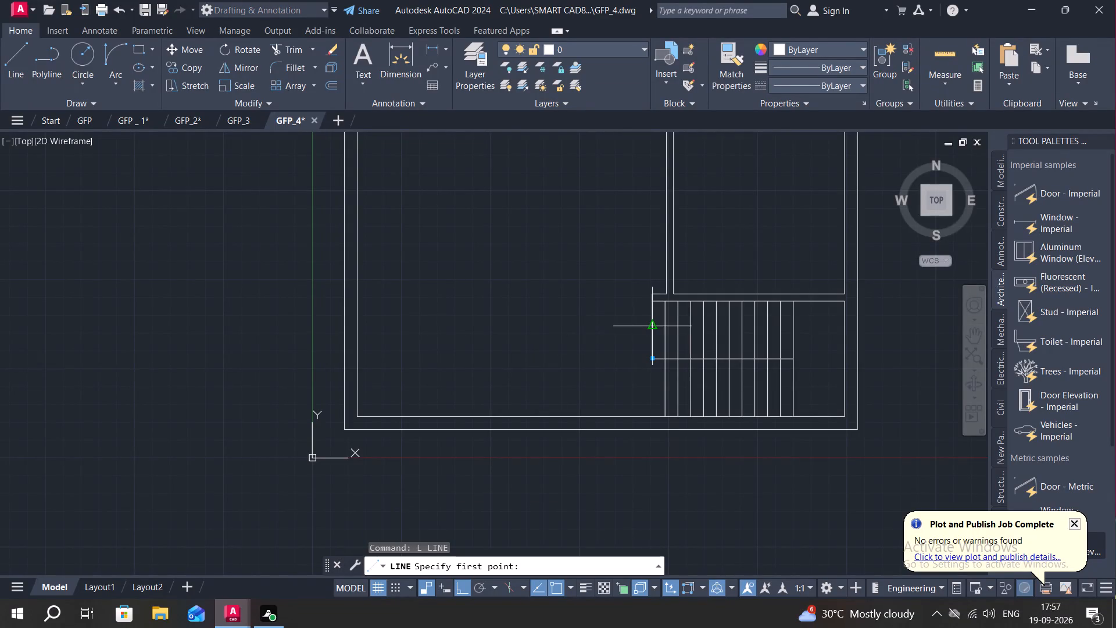
{"action": "scroll", "coordinate": [657, 329], "scroll_direction": "up", "scroll_amount": 3}
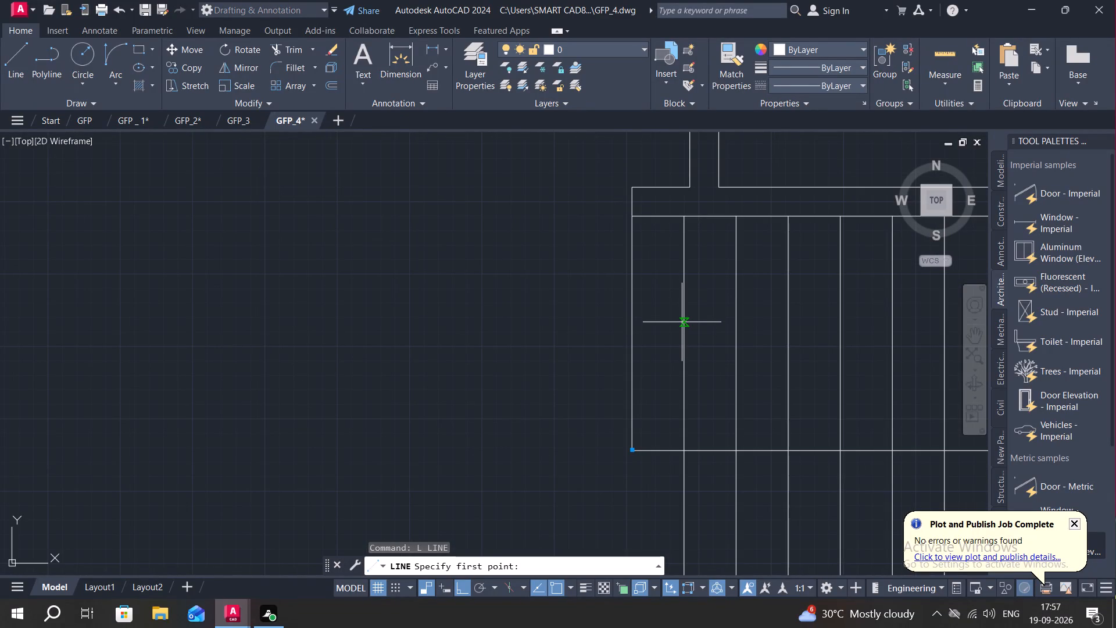
{"action": "left_click", "coordinate": [673, 326]}
{"action": "middle_click_drag", "start_coordinate": [720, 342], "coordinate": [704, 342]}
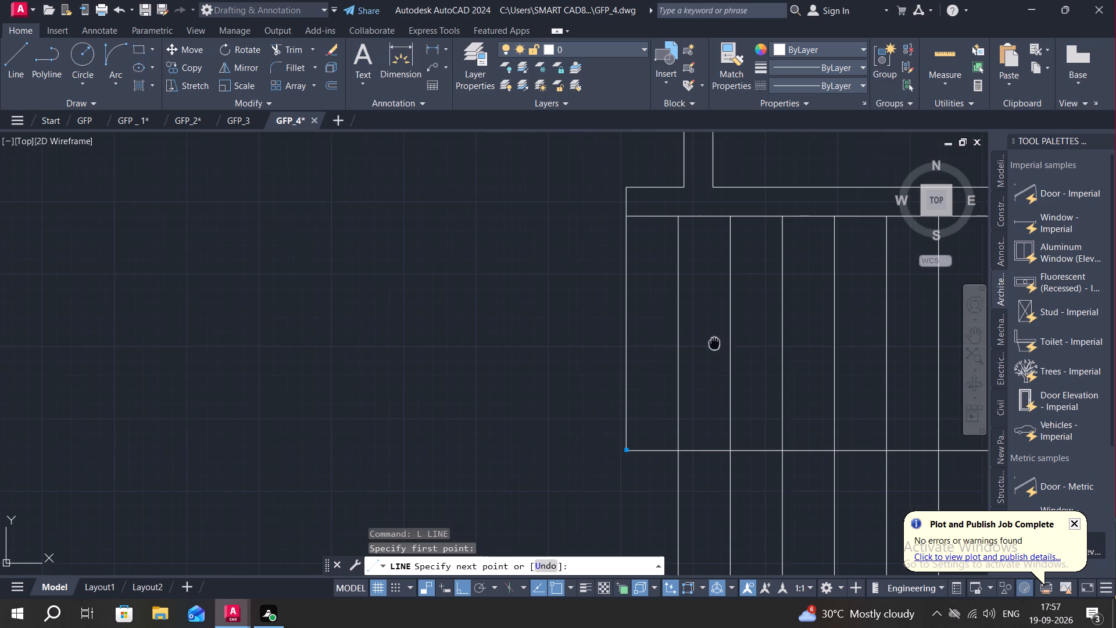
{"action": "middle_click_drag", "start_coordinate": [704, 342], "coordinate": [574, 345]}
{"action": "scroll", "coordinate": [527, 349], "scroll_direction": "down", "scroll_amount": 2}
{"action": "middle_click_drag", "start_coordinate": [527, 349], "coordinate": [489, 338]}
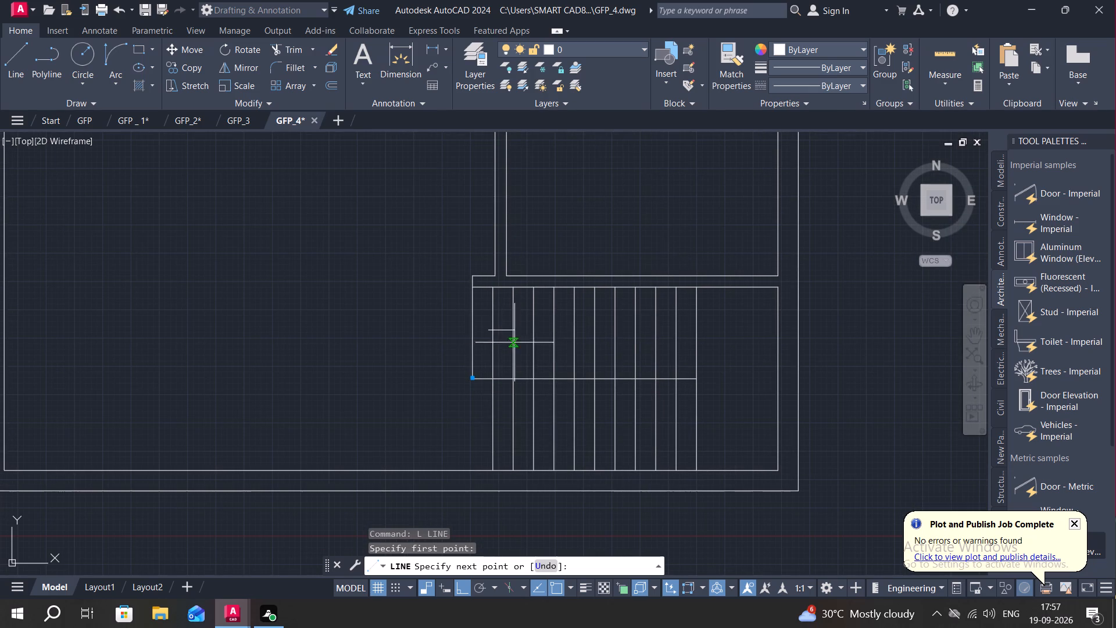
{"action": "left_click", "coordinate": [731, 337]}
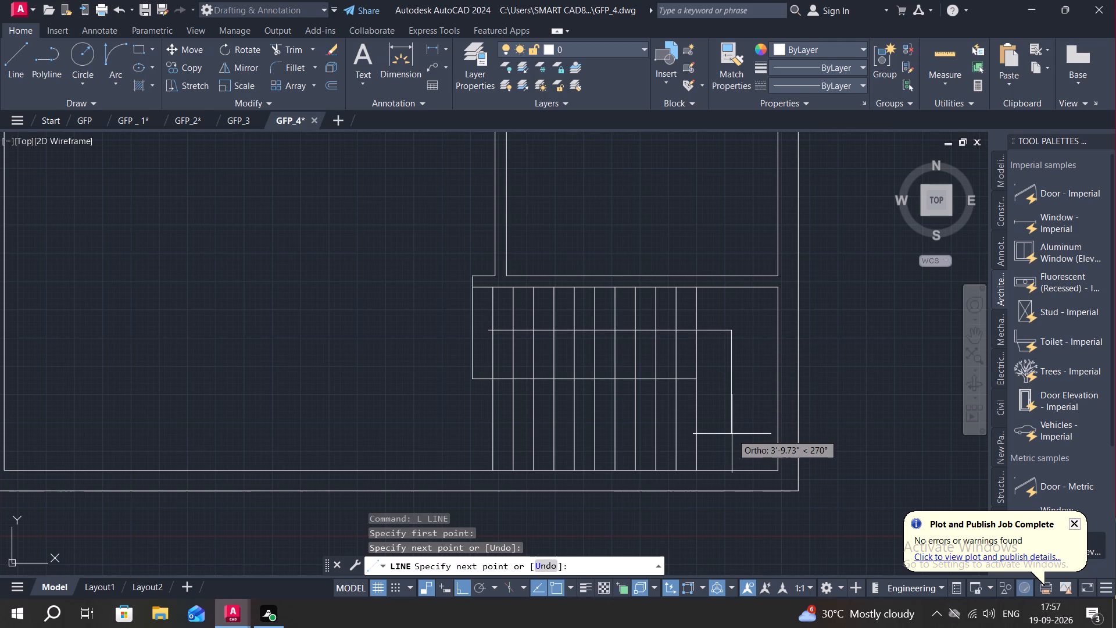
{"action": "left_click", "coordinate": [731, 434]}
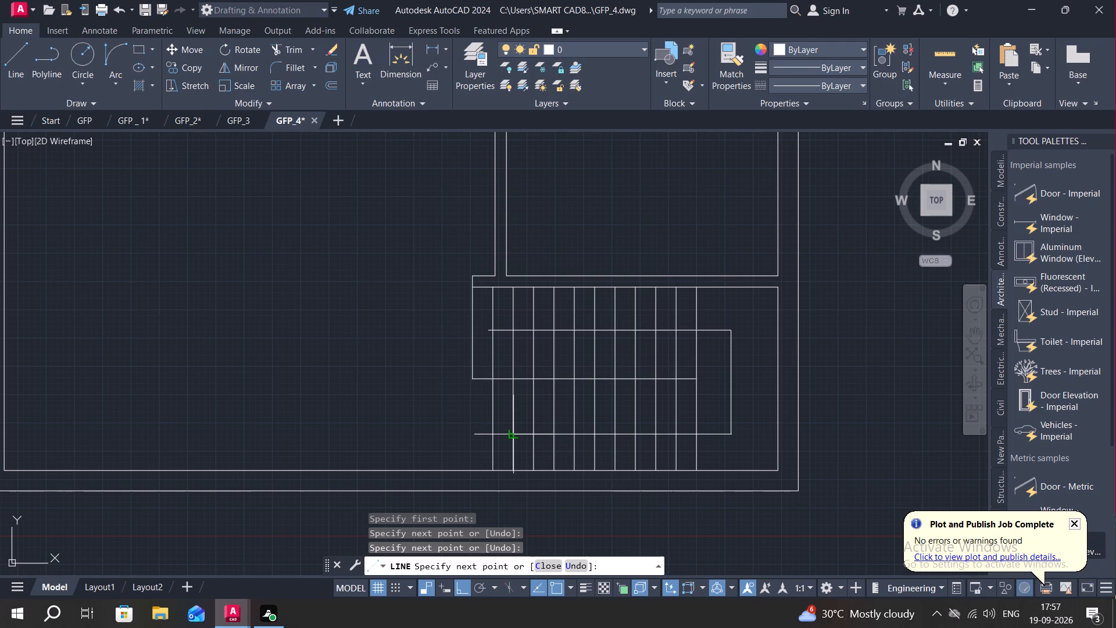
{"action": "left_click", "coordinate": [508, 430]}
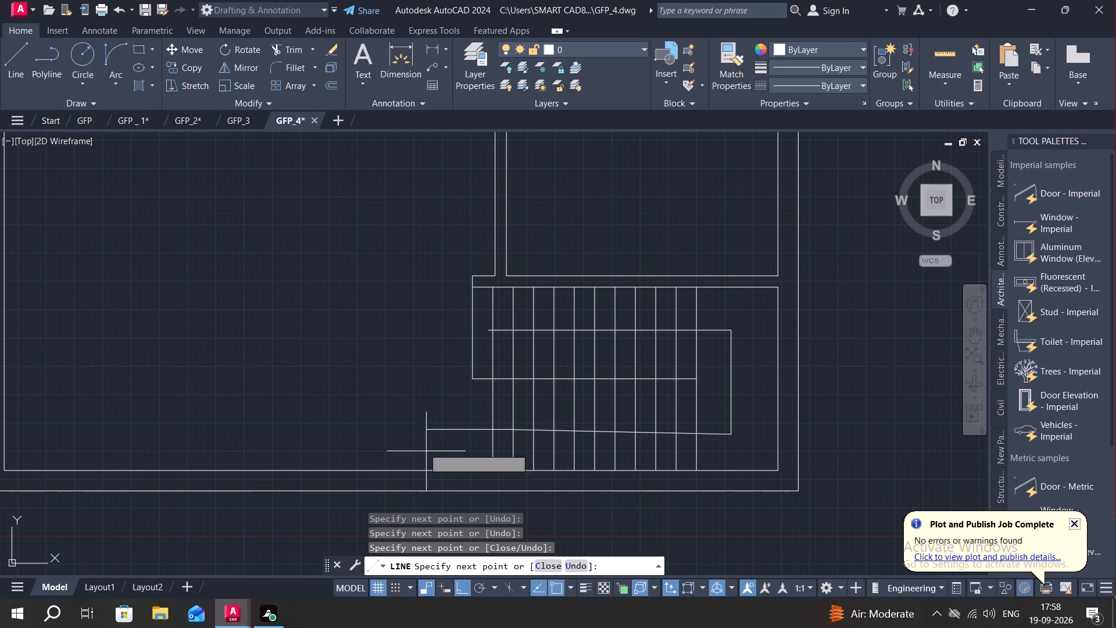
{"action": "key", "text": "Escape"}
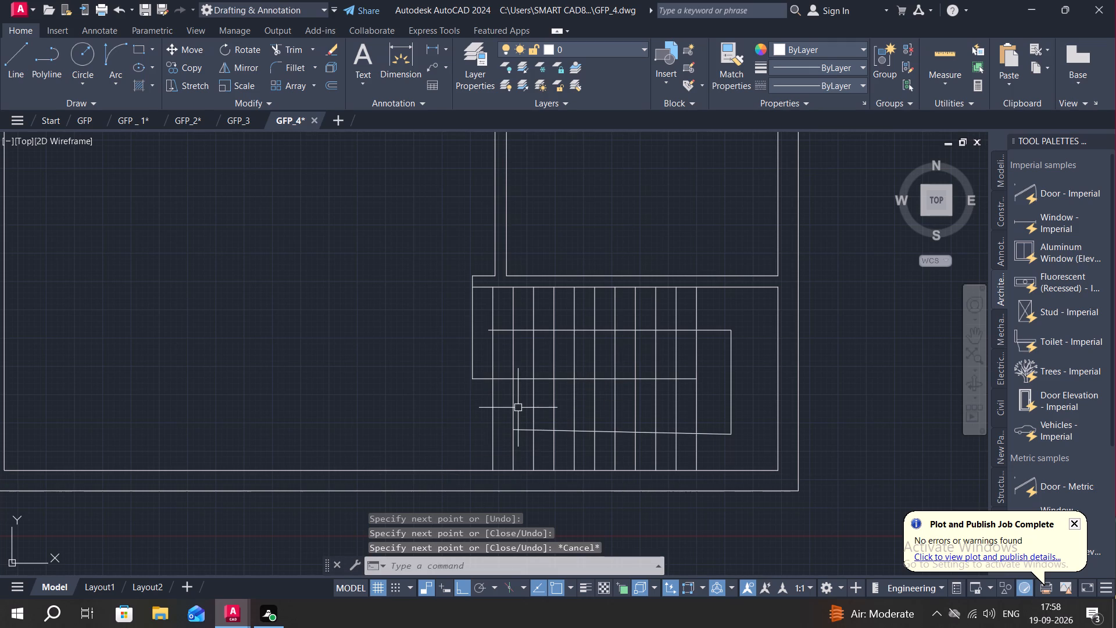
Draw two 5" vertical lines from the direction line's lower-flight end, one north and one south along the tread line.
{"action": "scroll", "coordinate": [512, 433], "scroll_direction": "up", "scroll_amount": 2}
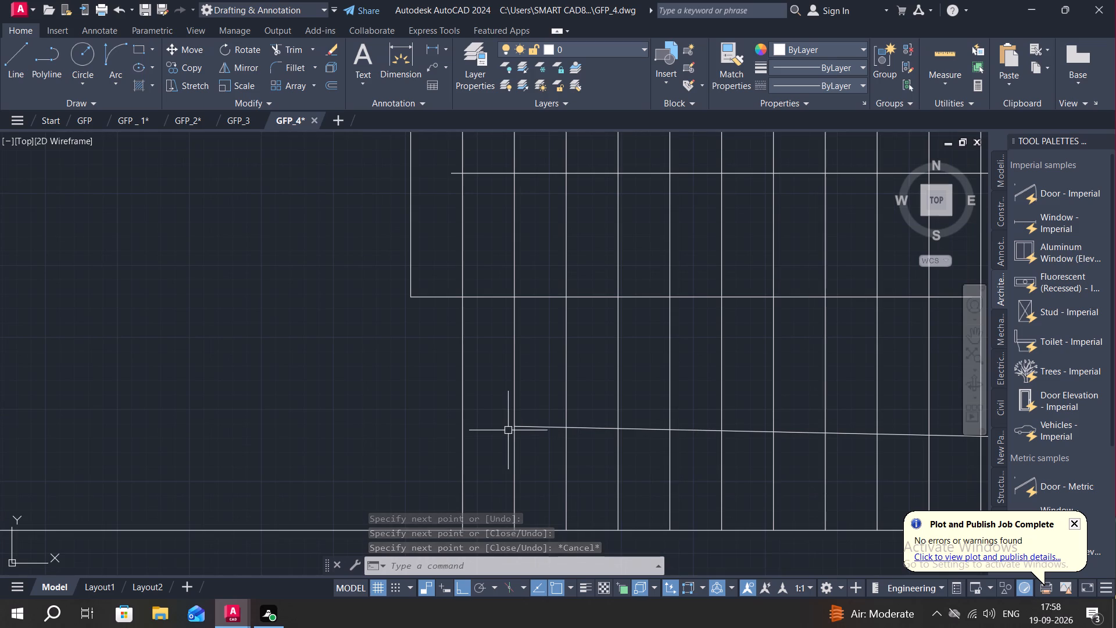
{"action": "key", "text": "l"}
{"action": "key", "text": "space"}
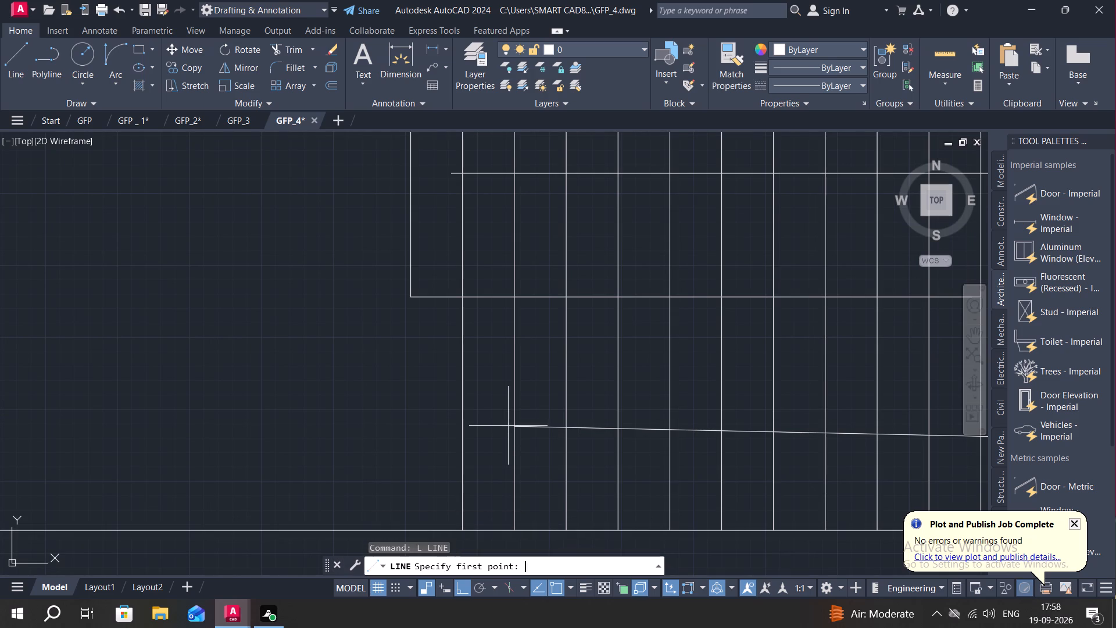
{"action": "left_click", "coordinate": [514, 426]}
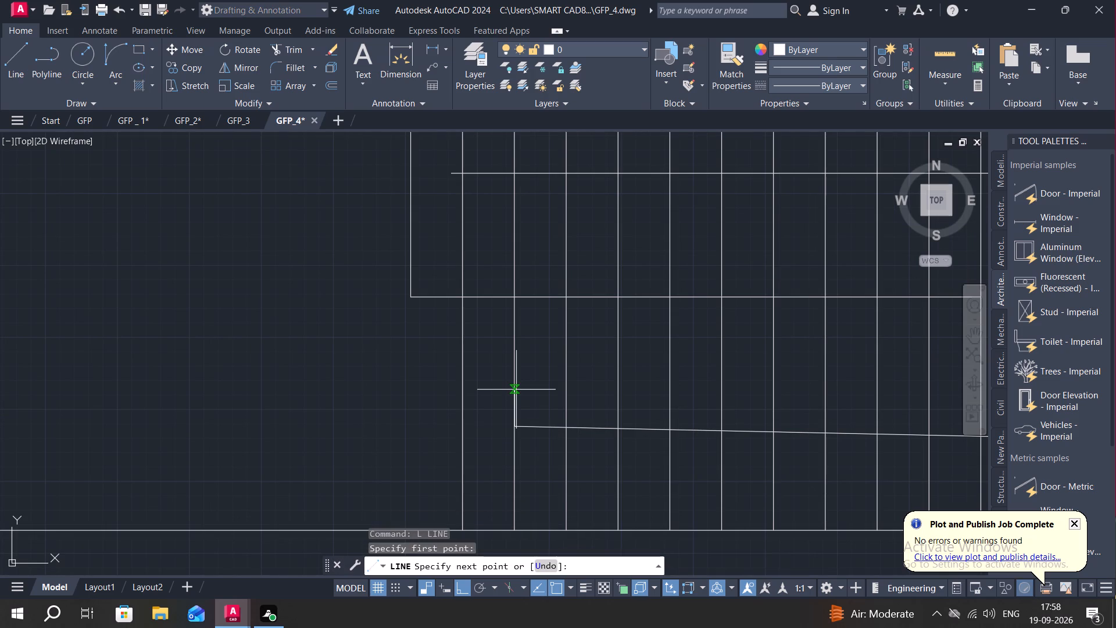
{"action": "key", "text": "5"}
{"action": "key", "text": "shift+quotedbl"}
{"action": "key", "text": "Return"}
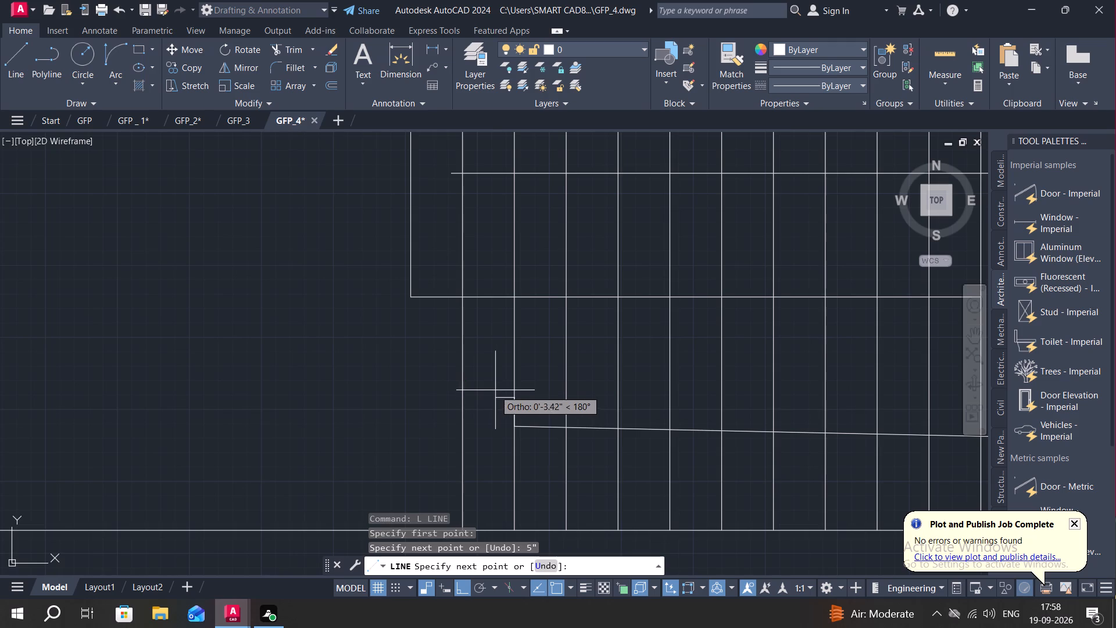
{"action": "key", "text": "Escape"}
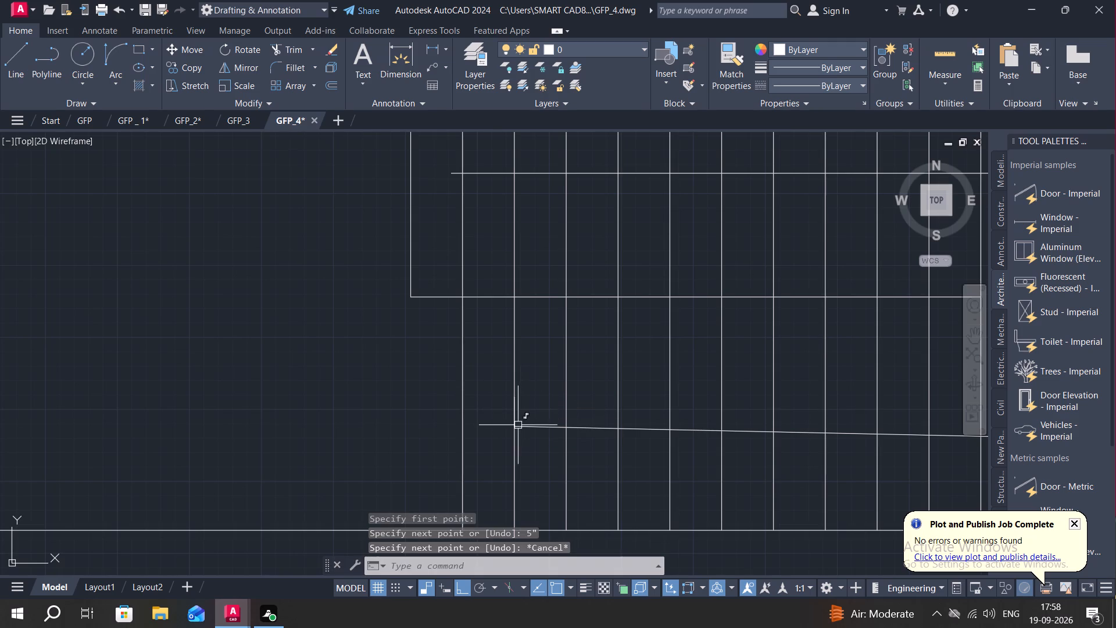
{"action": "key", "text": "space"}
{"action": "left_click", "coordinate": [517, 424]}
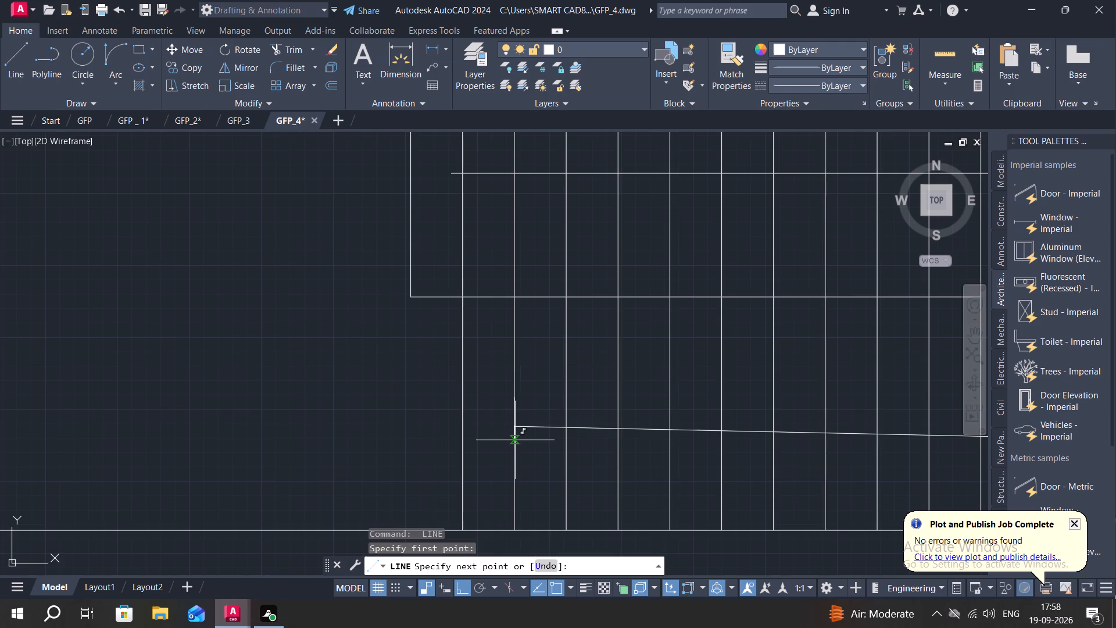
{"action": "key", "text": "5"}
{"action": "key", "text": "shift+quotedbl"}
{"action": "key", "text": "Return"}
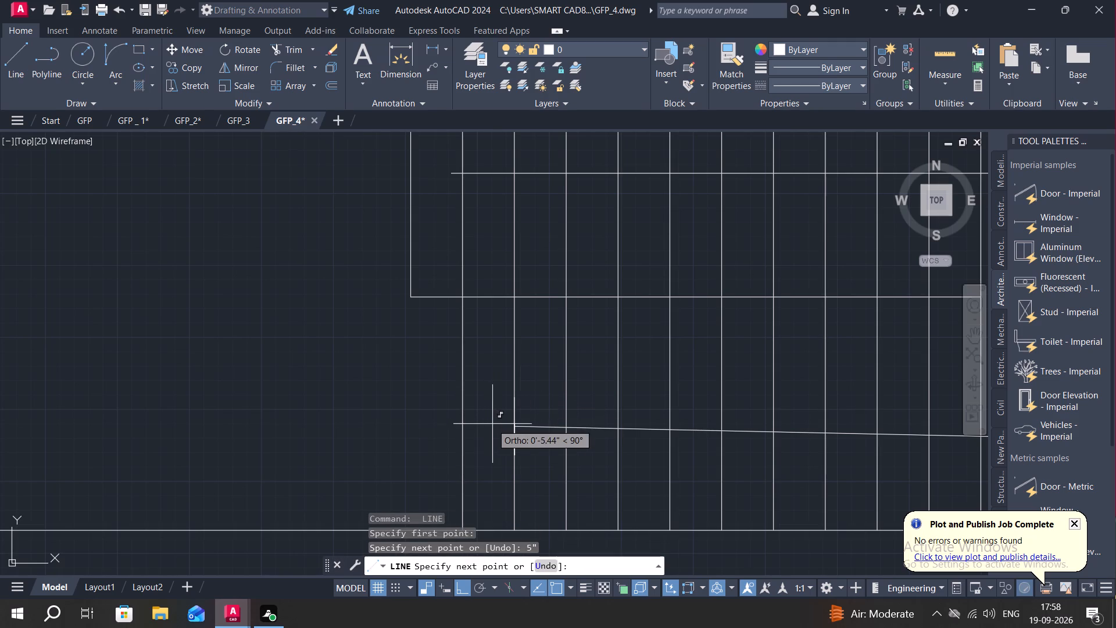
{"action": "key", "text": "Escape"}
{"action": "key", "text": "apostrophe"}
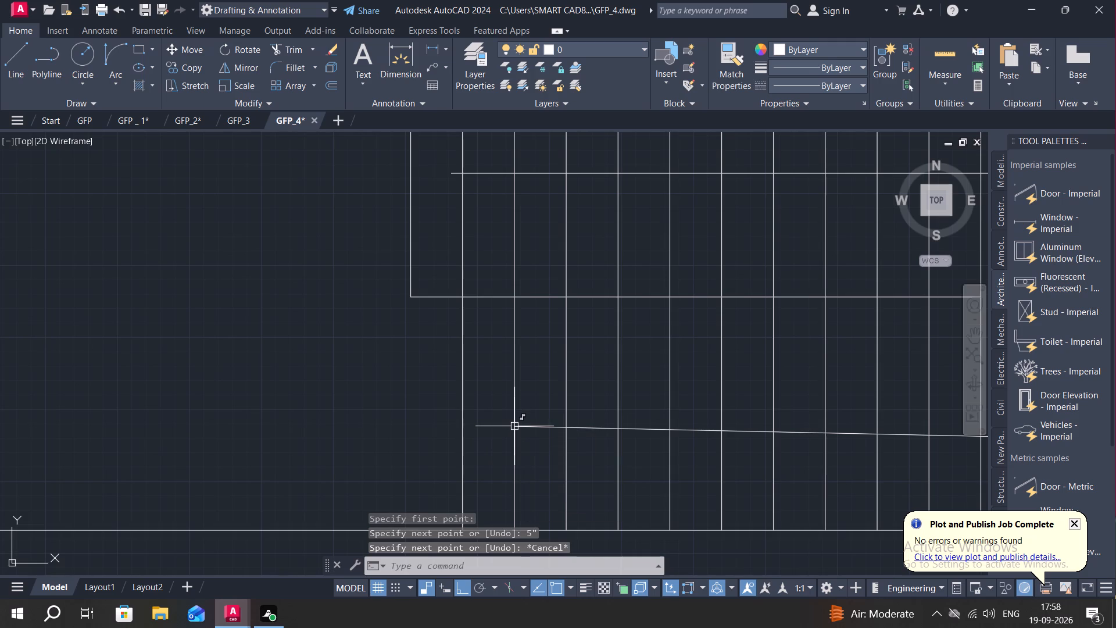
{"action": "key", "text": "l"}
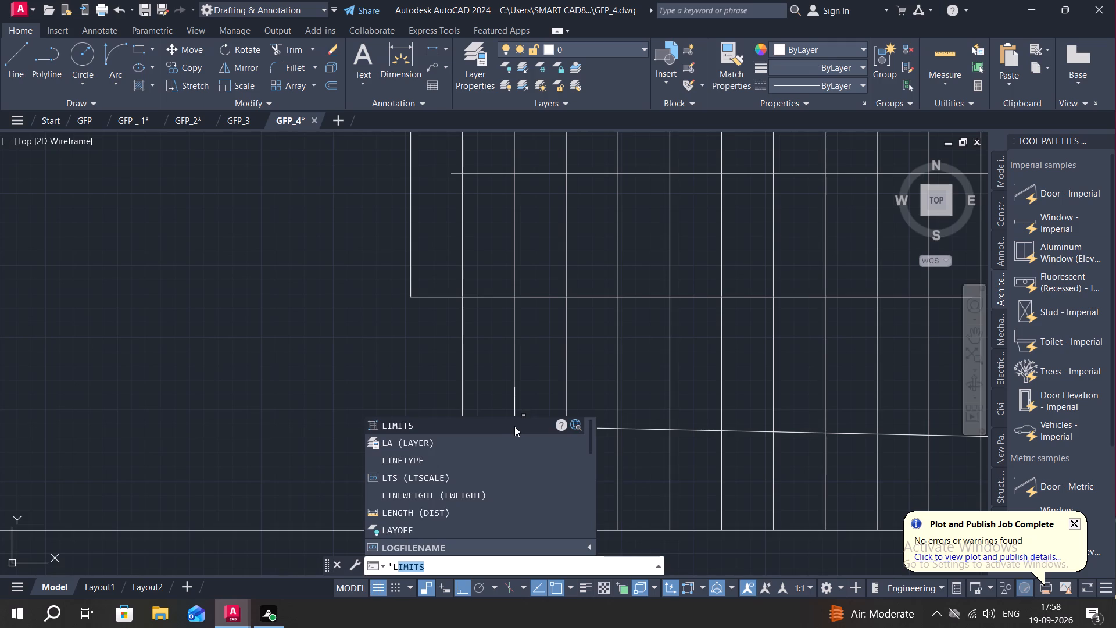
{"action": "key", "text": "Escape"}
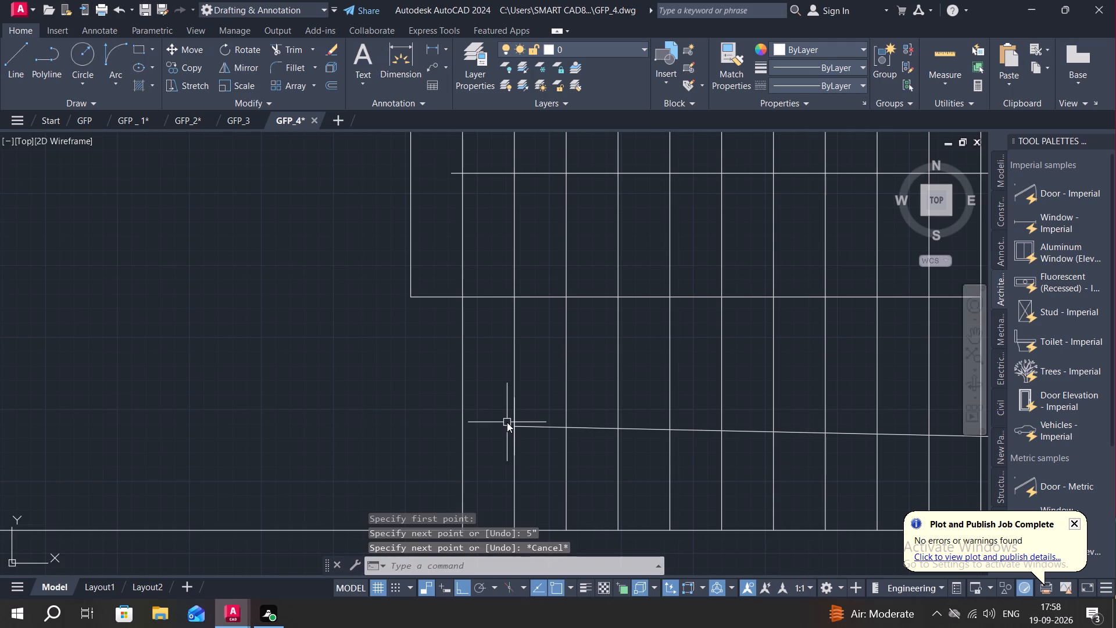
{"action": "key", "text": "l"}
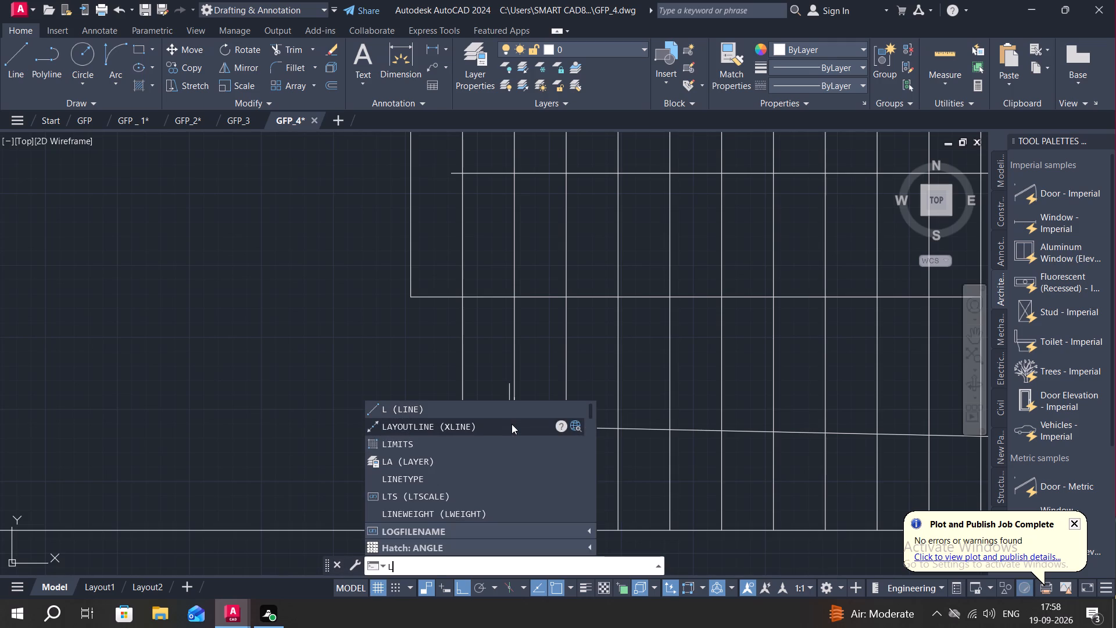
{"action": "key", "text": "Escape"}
Draw a 5" horizontal line west from the direction line's end in the lower flight.
{"action": "key", "text": "l"}
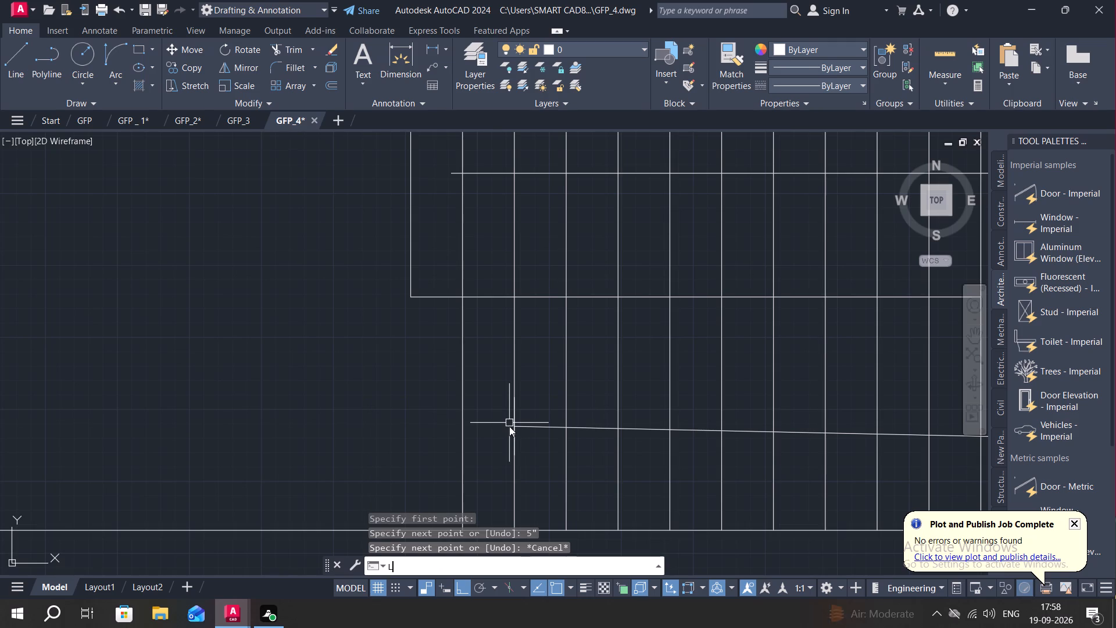
{"action": "key", "text": "space"}
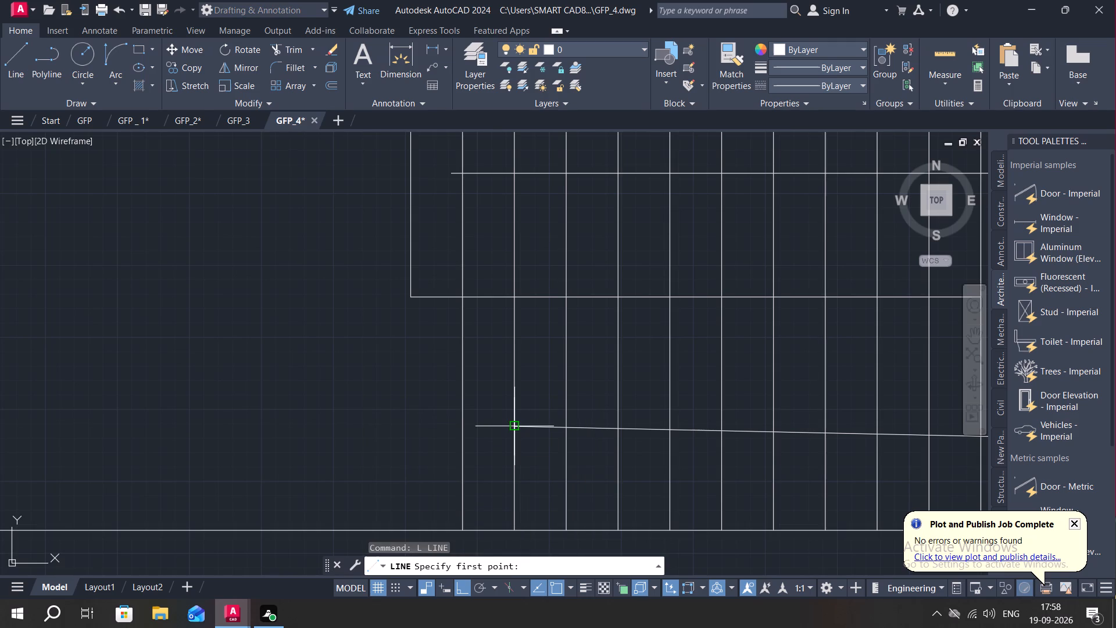
{"action": "left_click", "coordinate": [517, 426]}
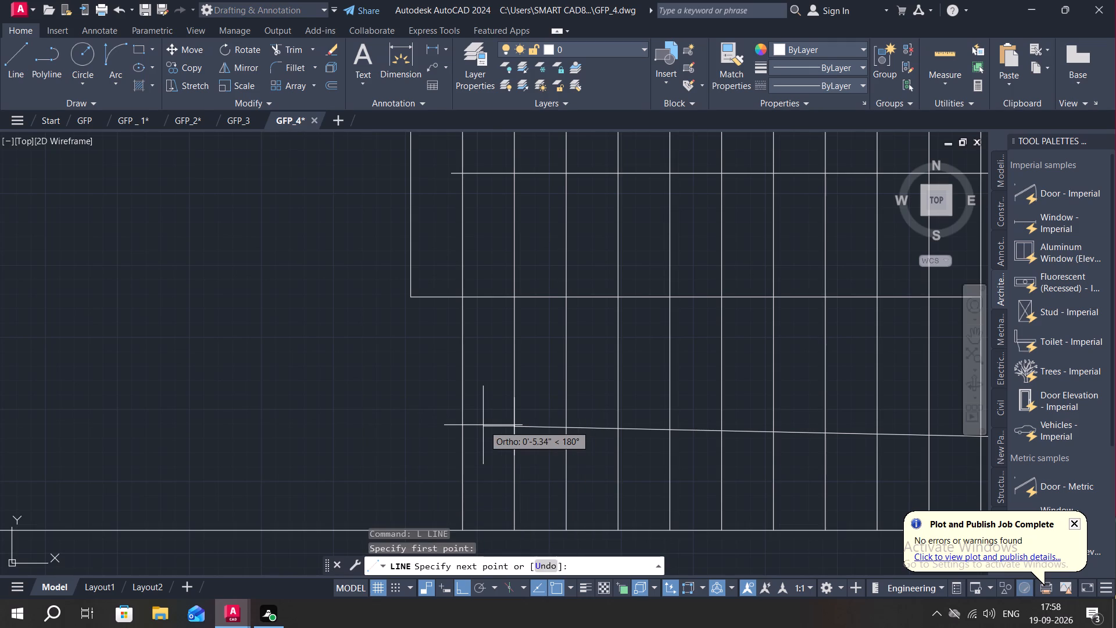
{"action": "key", "text": "5"}
{"action": "key", "text": "shift+quotedbl"}
{"action": "key", "text": "Return"}
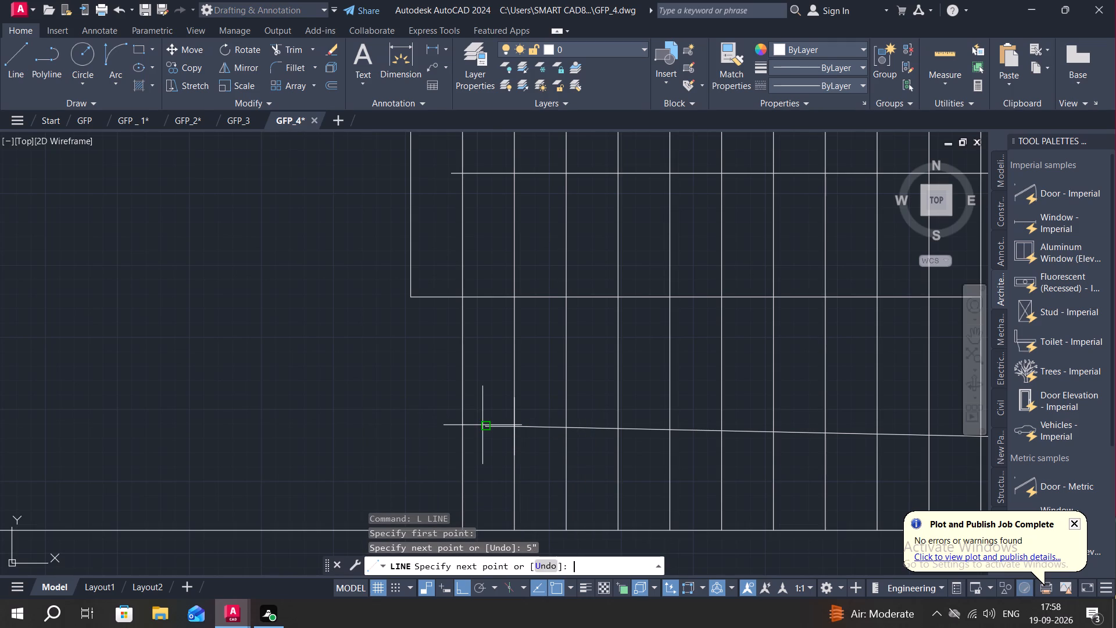
{"action": "key", "text": "Escape"}
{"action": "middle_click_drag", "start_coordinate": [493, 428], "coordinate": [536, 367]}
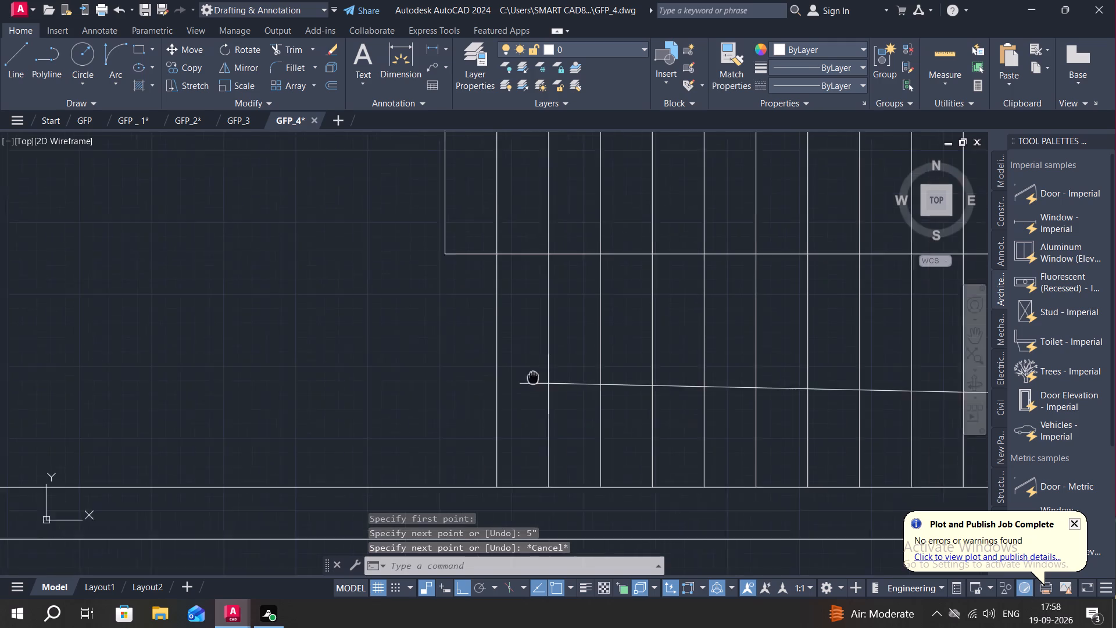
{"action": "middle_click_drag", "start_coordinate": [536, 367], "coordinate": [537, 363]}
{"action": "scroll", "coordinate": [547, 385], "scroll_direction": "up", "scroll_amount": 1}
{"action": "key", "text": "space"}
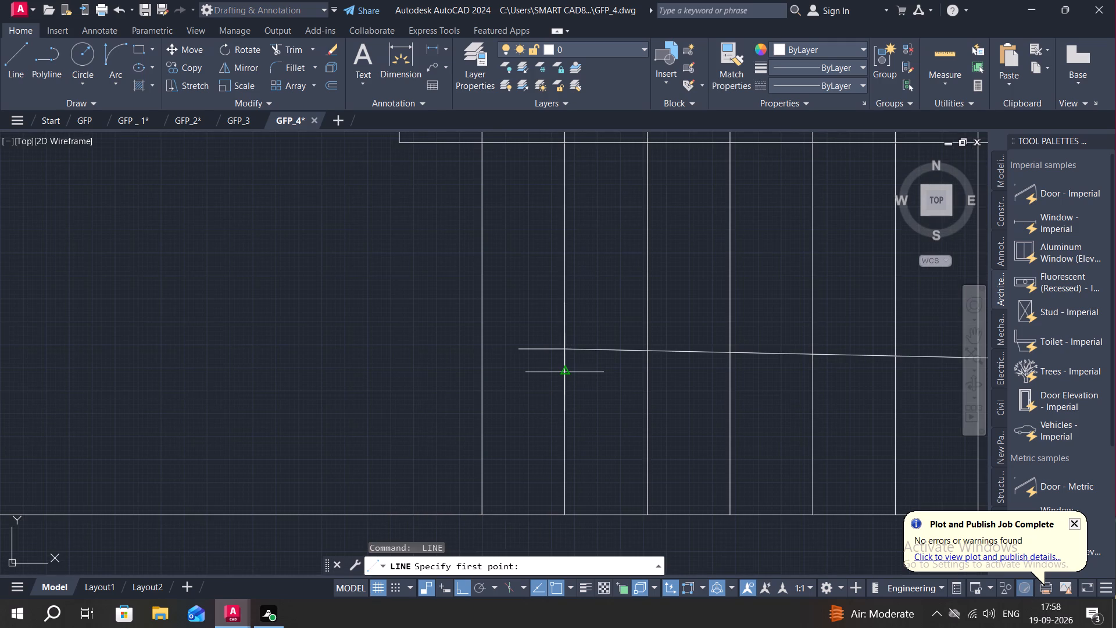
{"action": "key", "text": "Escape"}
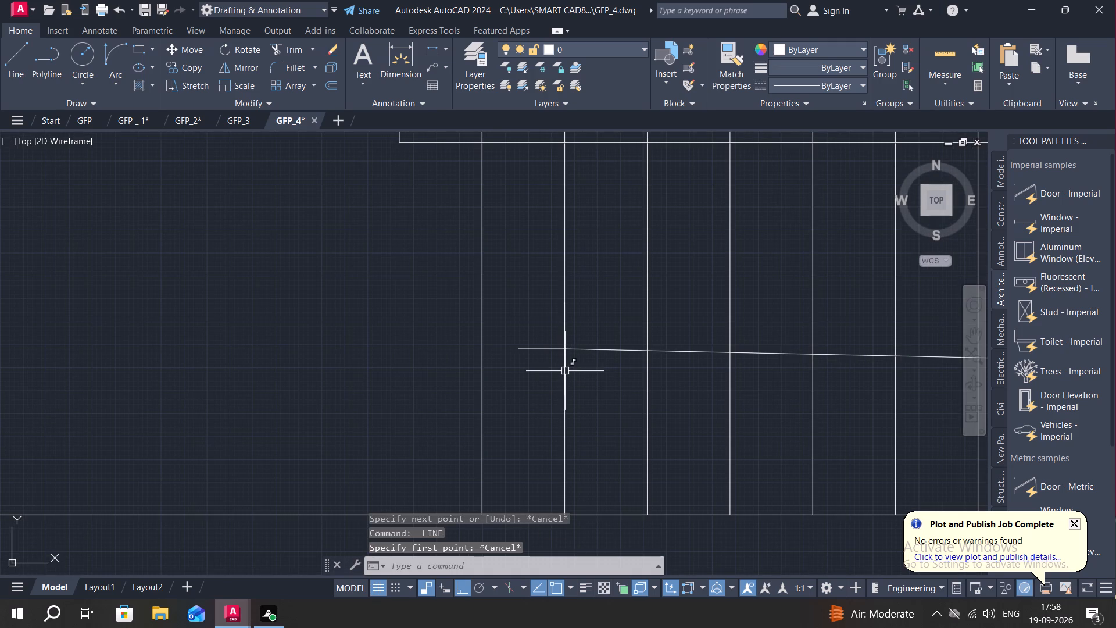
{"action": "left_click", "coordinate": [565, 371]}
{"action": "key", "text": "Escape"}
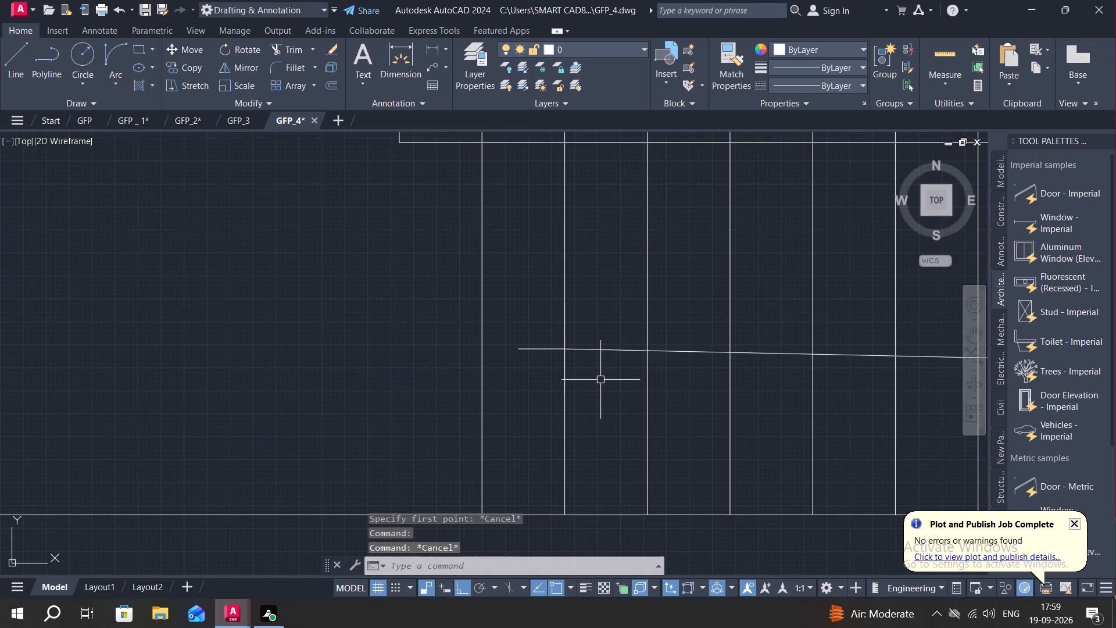
With Ortho off, draw the arrowhead's two diagonals from the 5" horizontal line's west end to the outer ends of the 5" vertical lines.
{"action": "key", "text": "l"}
{"action": "key", "text": "space"}
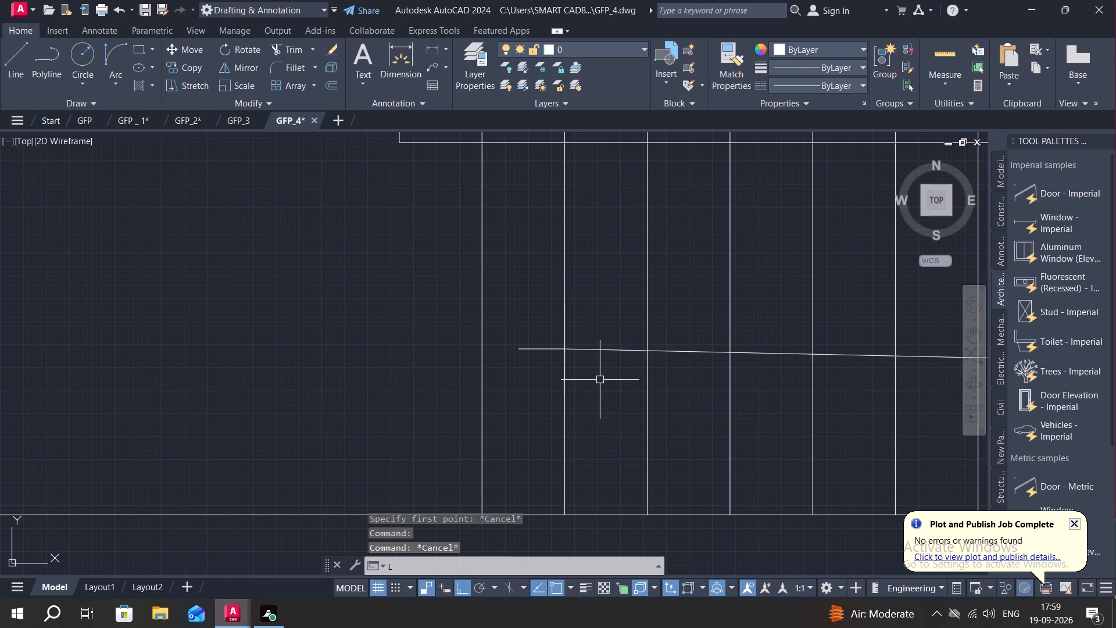
{"action": "left_click", "coordinate": [519, 349]}
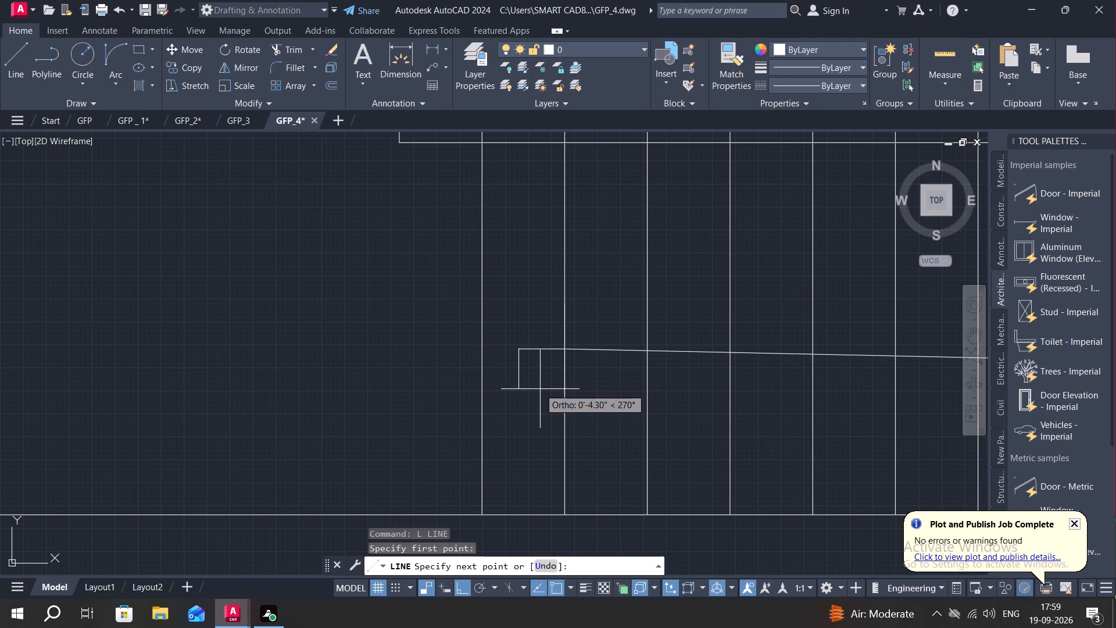
{"action": "key", "text": "F8"}
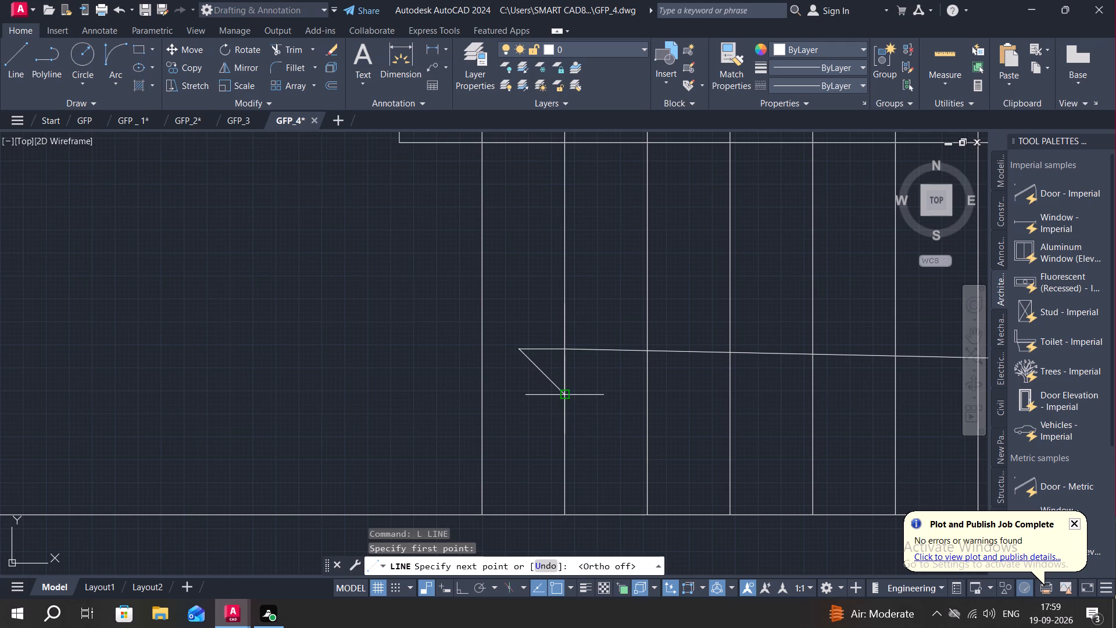
{"action": "left_click", "coordinate": [563, 398]}
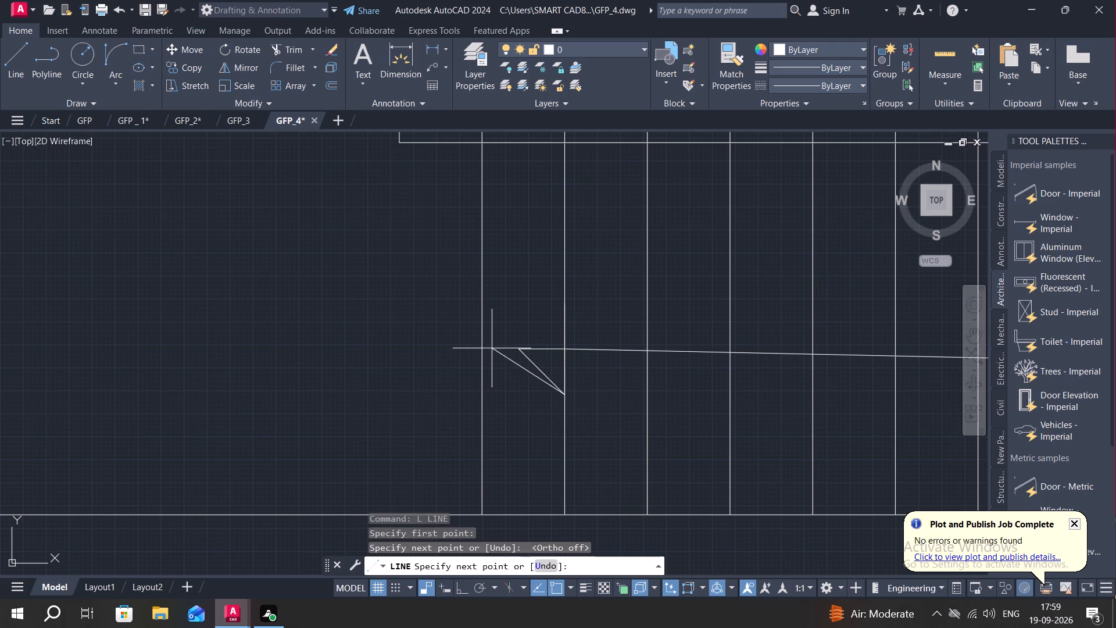
{"action": "key", "text": "Escape"}
{"action": "key", "text": "space"}
{"action": "left_click", "coordinate": [519, 351]}
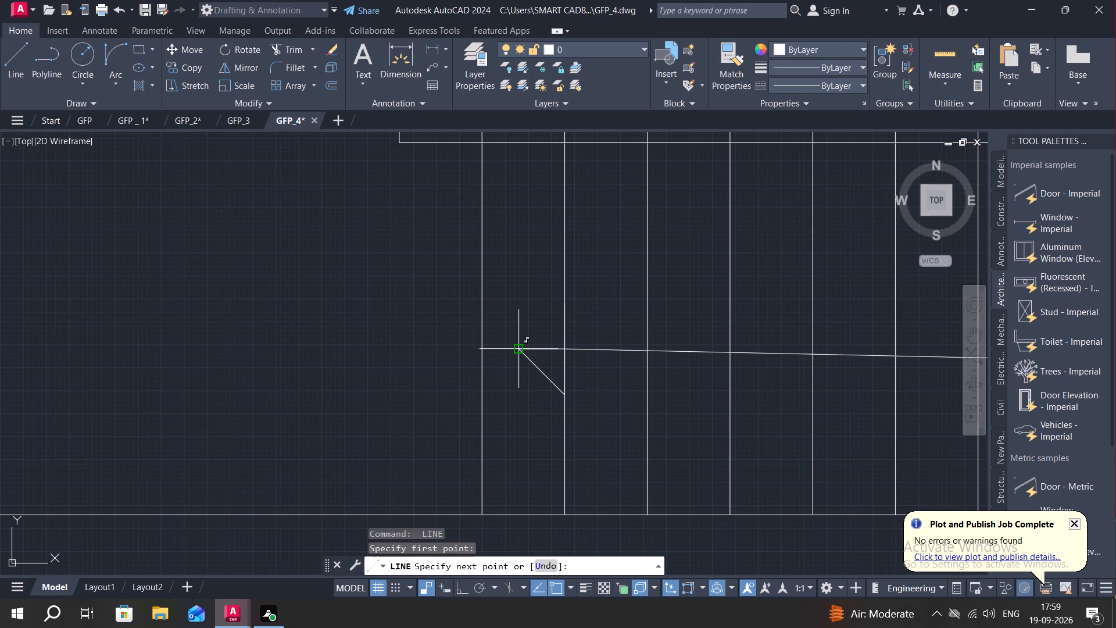
{"action": "left_click", "coordinate": [567, 304]}
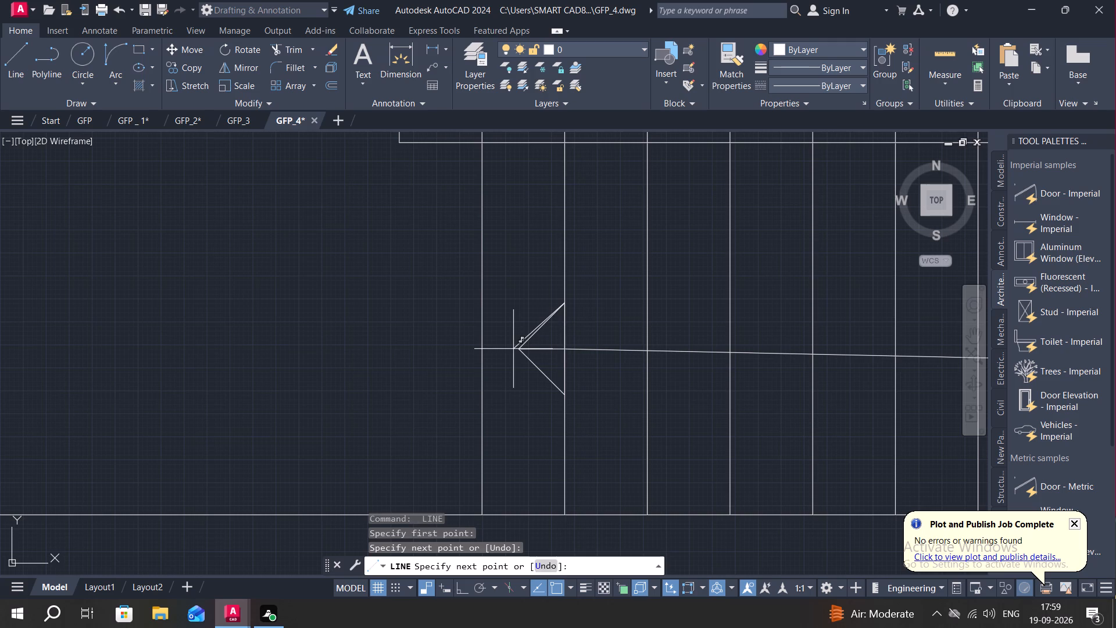
{"action": "key", "text": "Escape"}
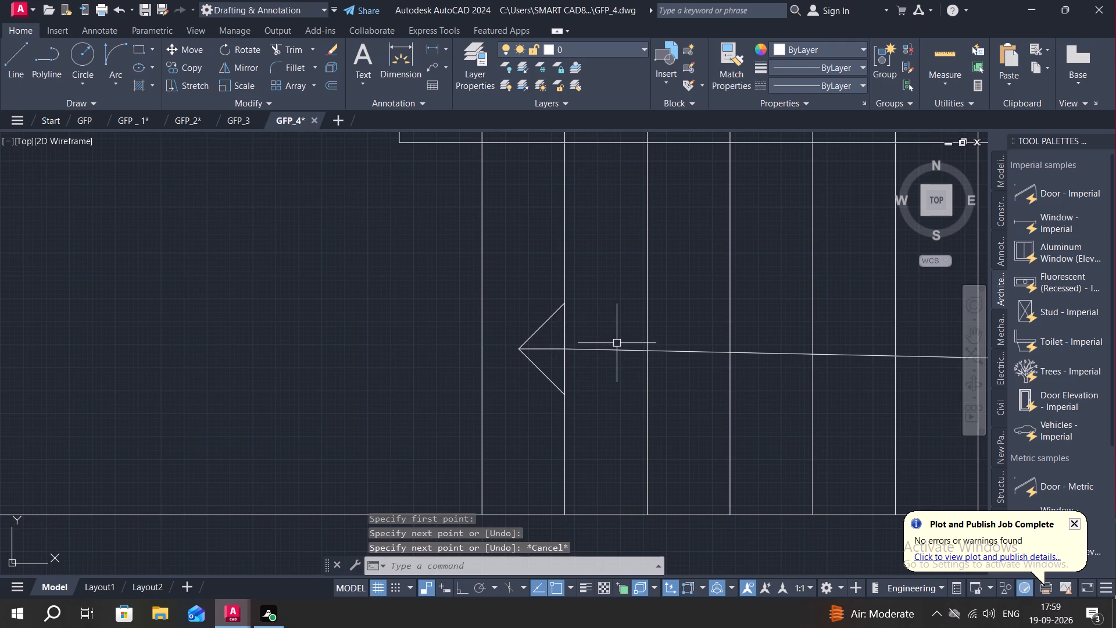
Trim away the short horizontal line inside the lower flight's arrowhead.
{"action": "key", "text": "t"}
{"action": "type", "text": "R"}
{"action": "key", "text": "space"}
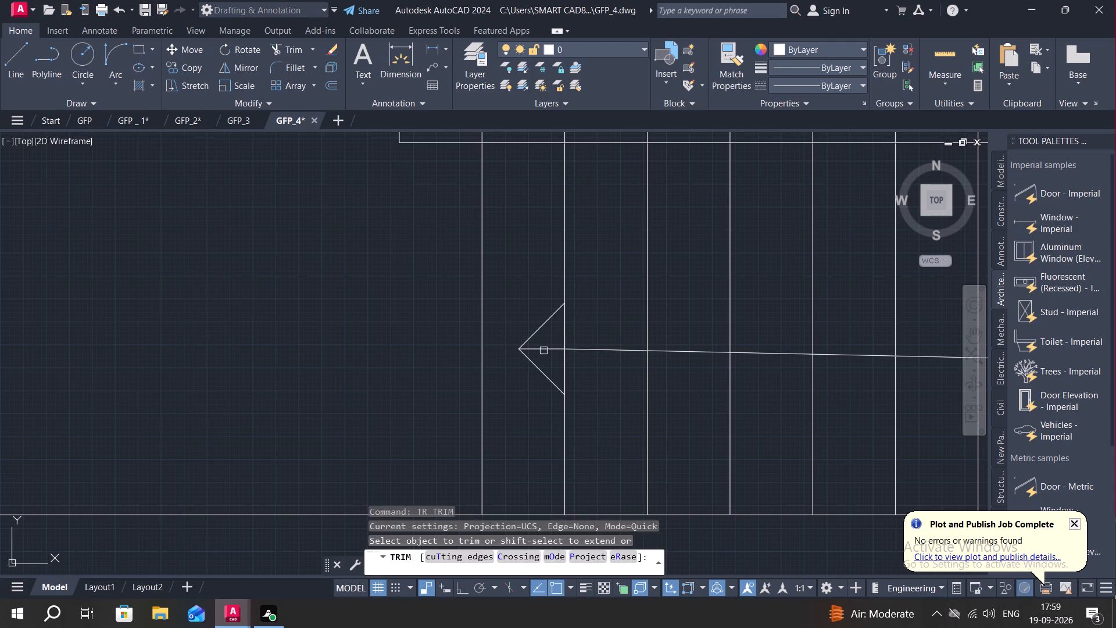
{"action": "left_click", "coordinate": [547, 348]}
{"action": "key", "text": "Escape"}
Join the four line segments of the lower flight's arrowhead into one polyline.
{"action": "scroll", "coordinate": [566, 373], "scroll_direction": "up", "scroll_amount": 1}
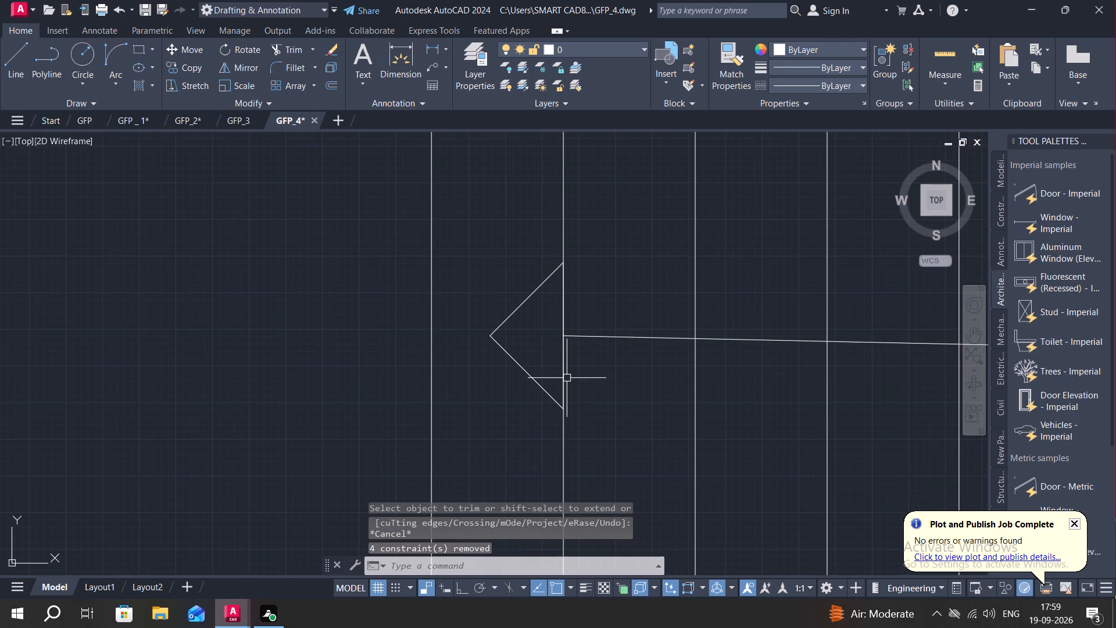
{"action": "left_click", "coordinate": [441, 254]}
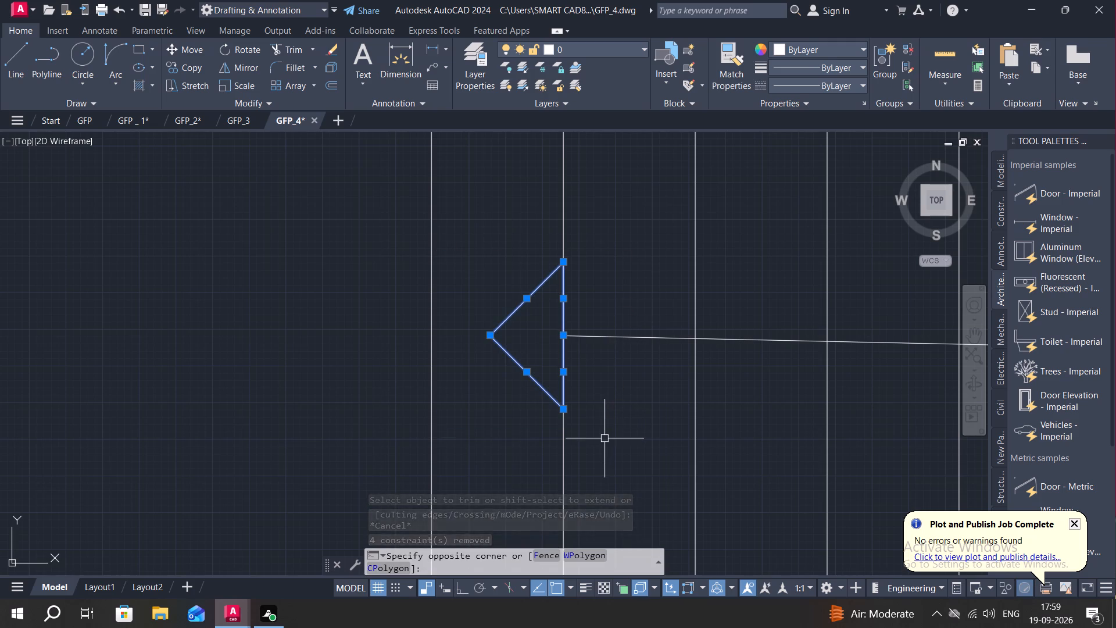
{"action": "left_click", "coordinate": [604, 438]}
{"action": "key", "text": "j"}
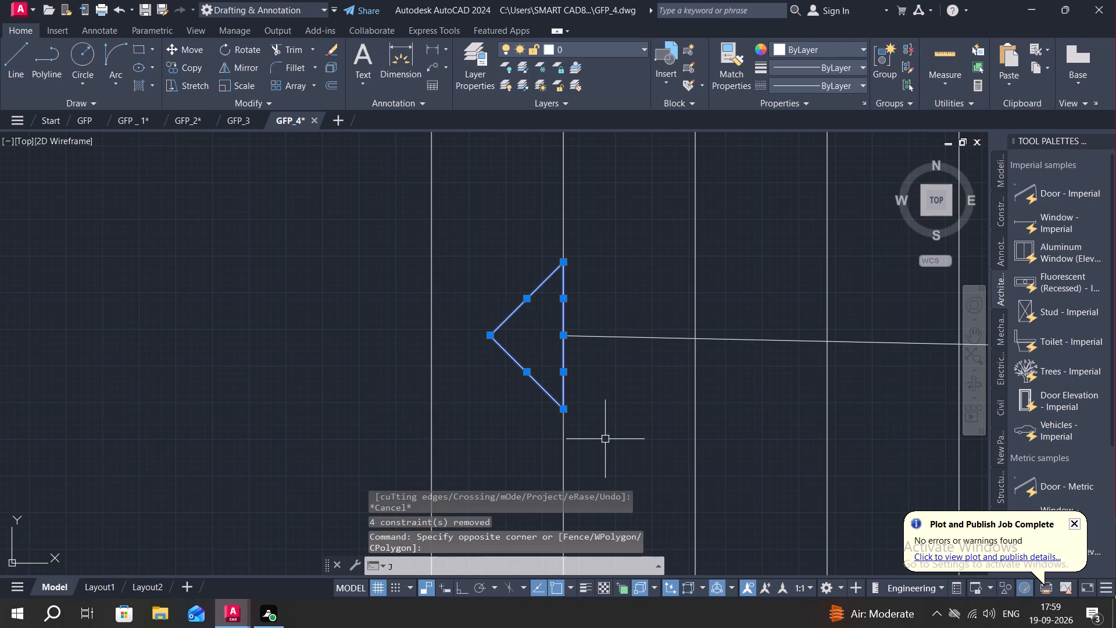
{"action": "key", "text": "Return"}
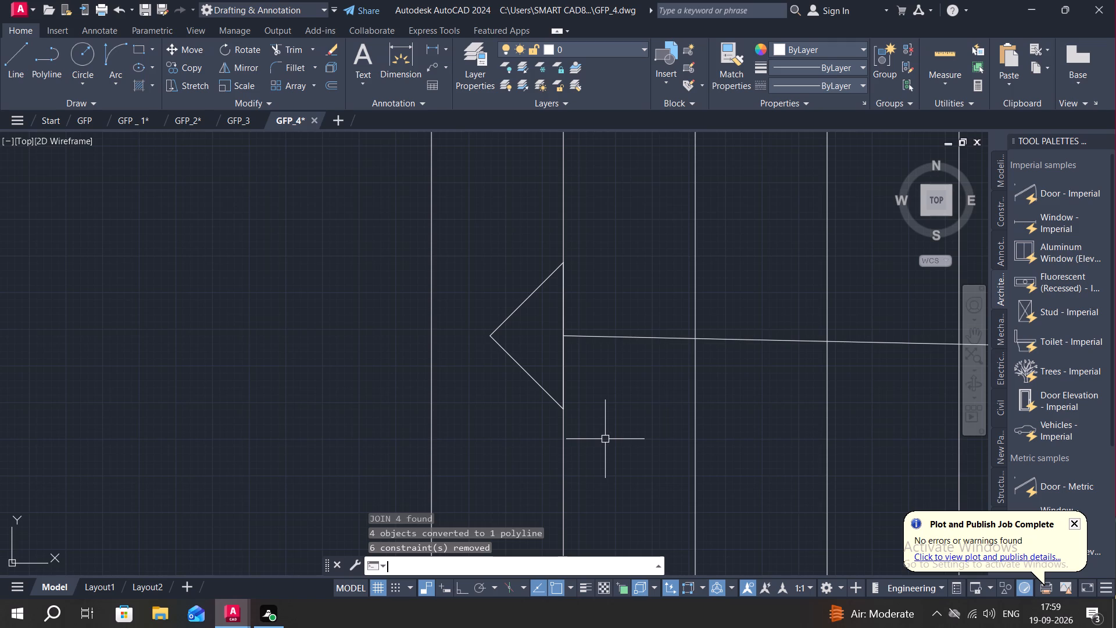
Copy the arrowhead from the direction line's lower-flight end to its west end in the upper flight.
{"action": "key", "text": "c"}
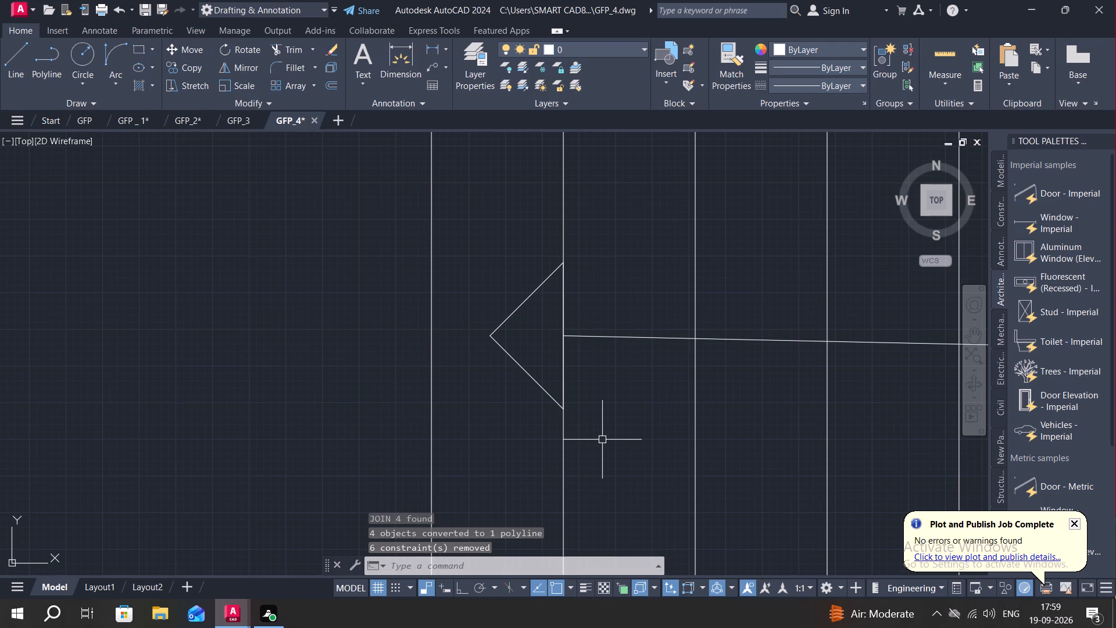
{"action": "type", "text": "O"}
{"action": "key", "text": "space"}
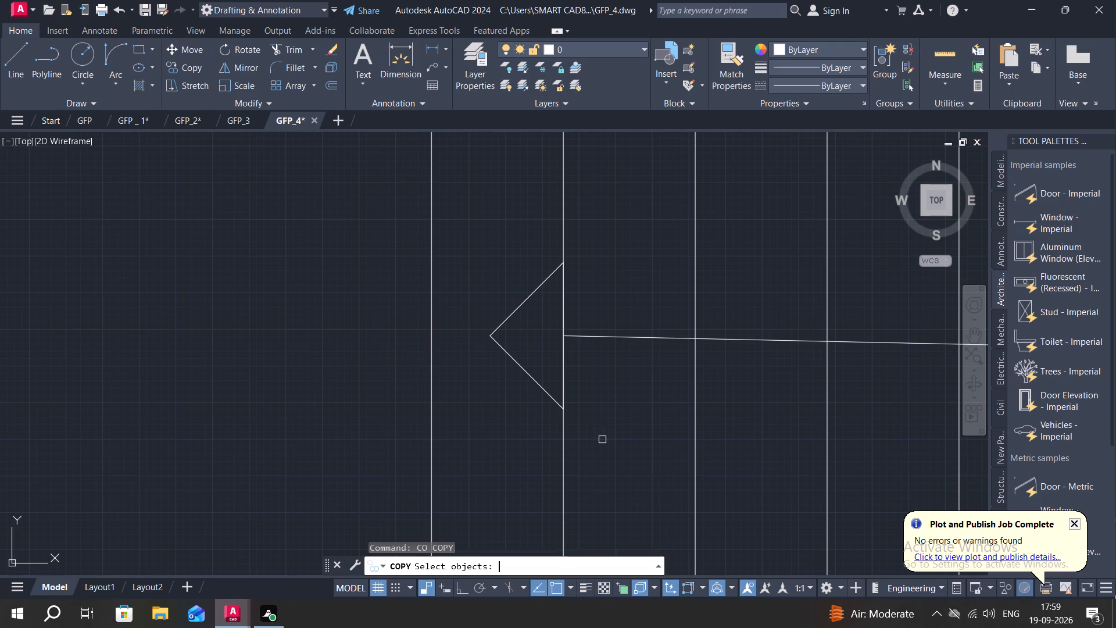
{"action": "left_click", "coordinate": [564, 344]}
{"action": "right_click", "coordinate": [564, 344]}
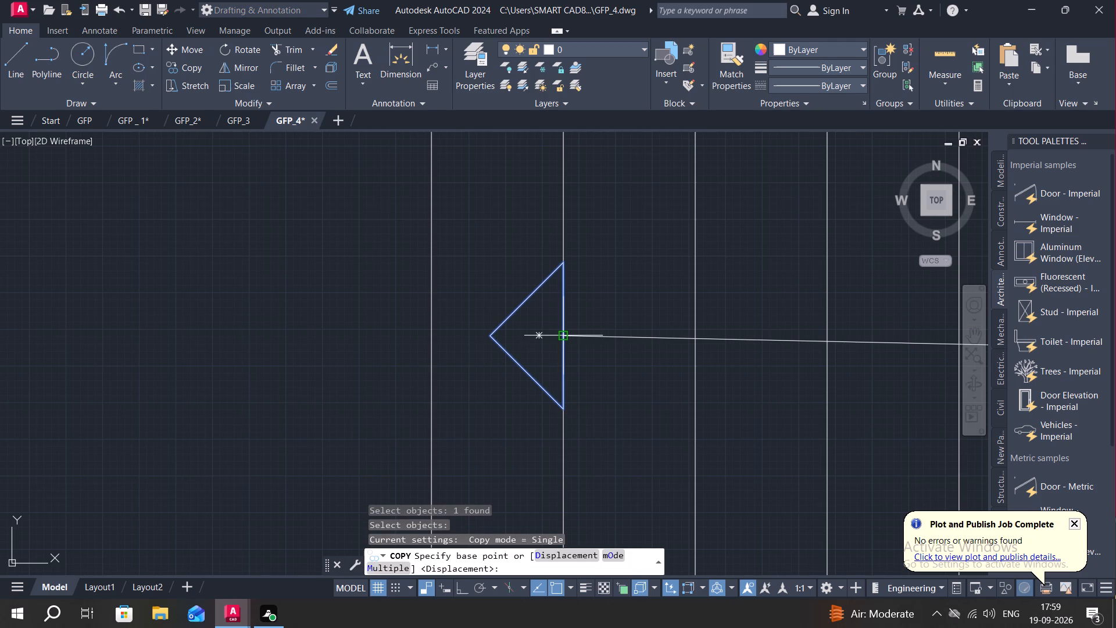
{"action": "left_click", "coordinate": [561, 337]}
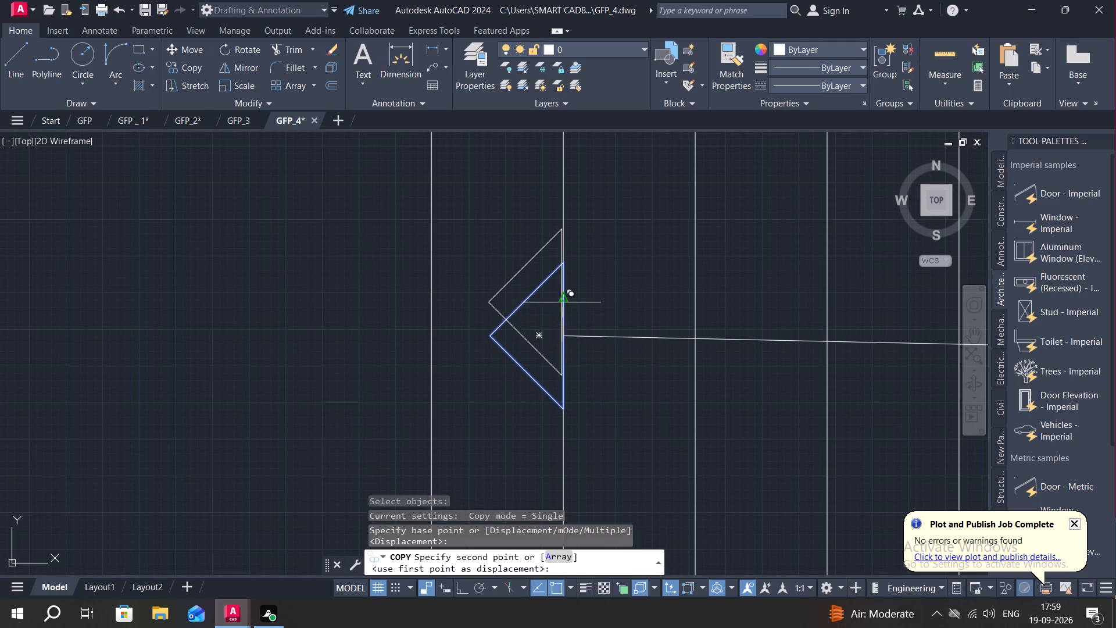
{"action": "middle_click_drag", "start_coordinate": [564, 294], "coordinate": [527, 472]}
{"action": "scroll", "coordinate": [523, 457], "scroll_direction": "down", "scroll_amount": 2}
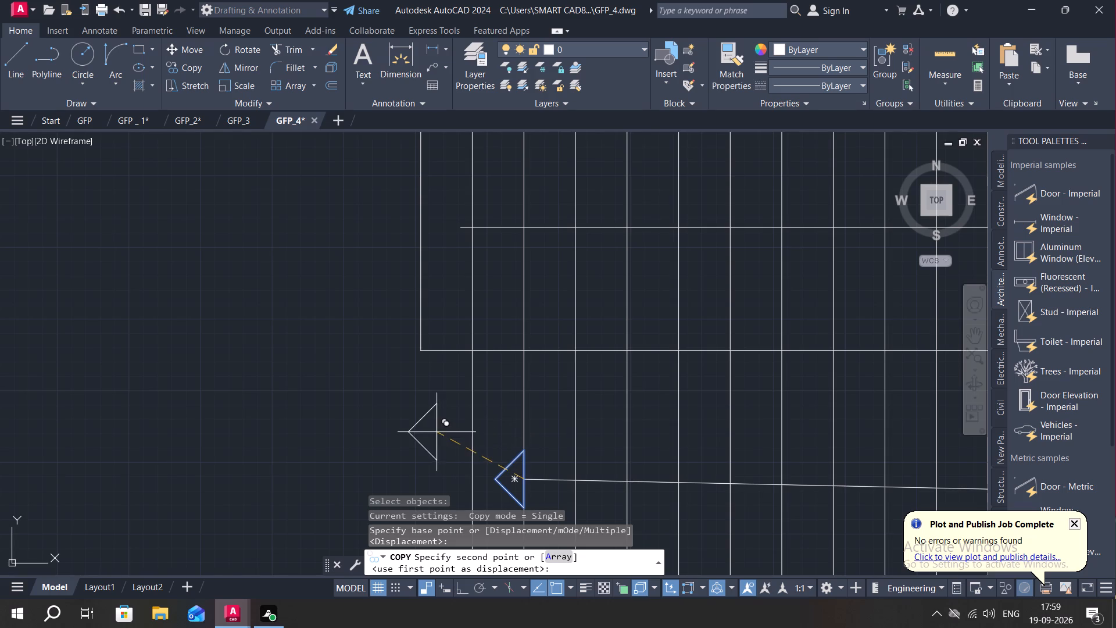
{"action": "left_click", "coordinate": [459, 230]}
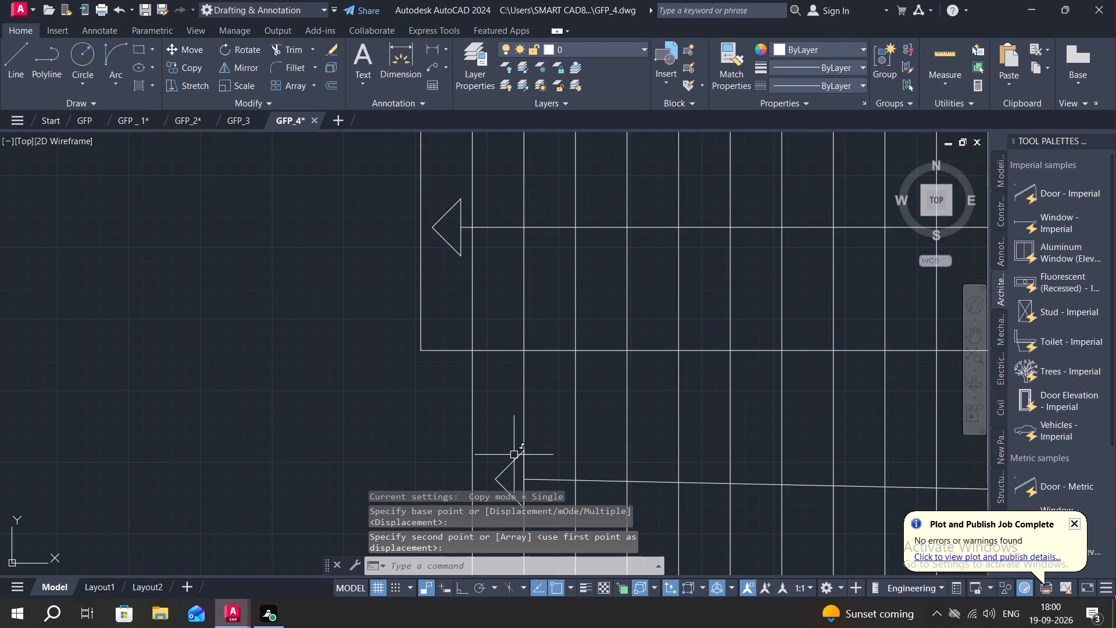
Fill both stair arrowheads with a Solid hatch in black (0,0,0).
{"action": "key", "text": "h"}
{"action": "key", "text": "space"}
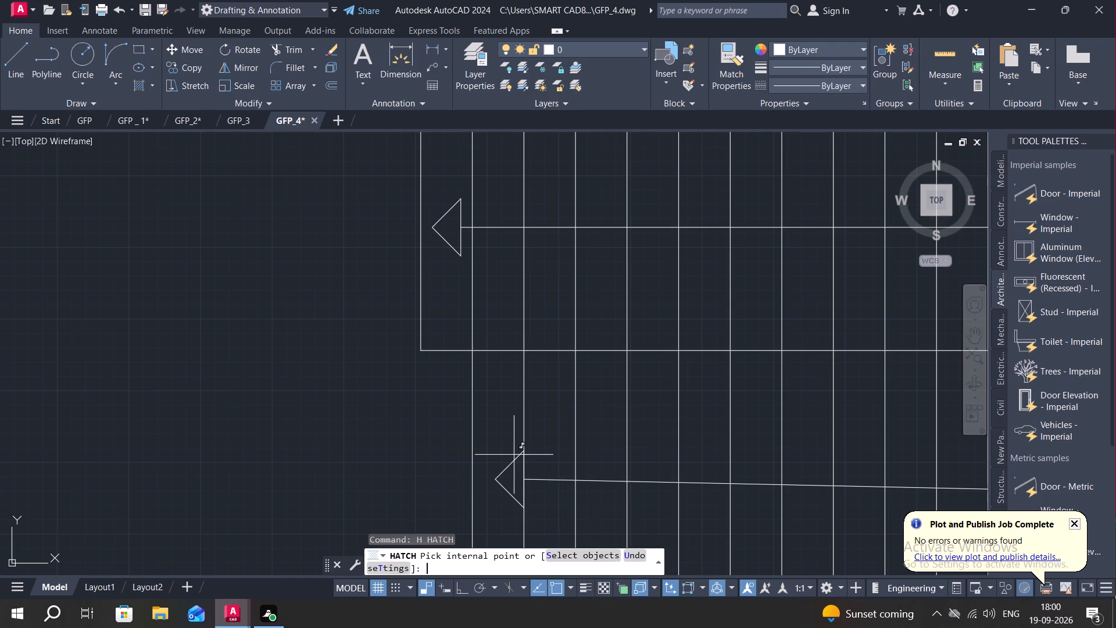
{"action": "middle_click_drag", "start_coordinate": [514, 414], "coordinate": [521, 372]}
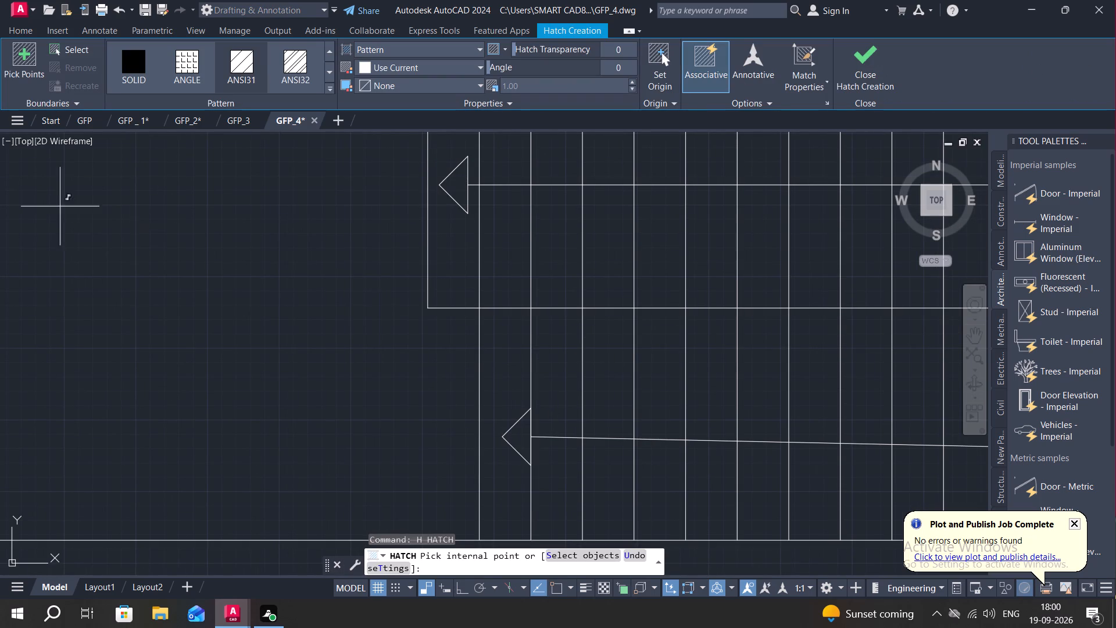
{"action": "left_click", "coordinate": [127, 59]}
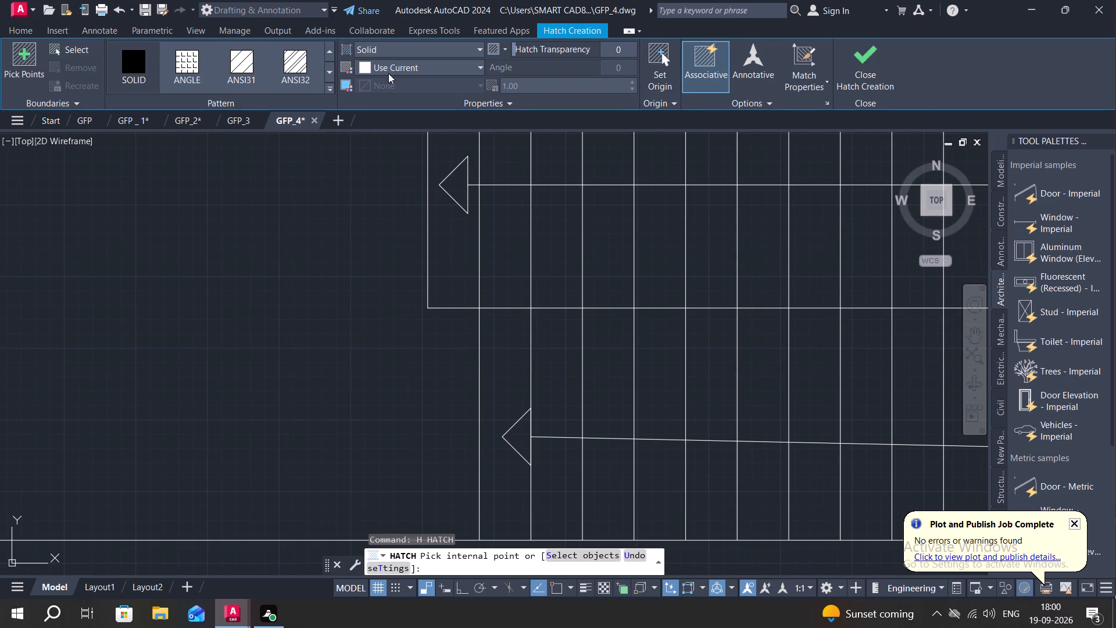
{"action": "left_click", "coordinate": [394, 69]}
{"action": "left_click", "coordinate": [359, 130]}
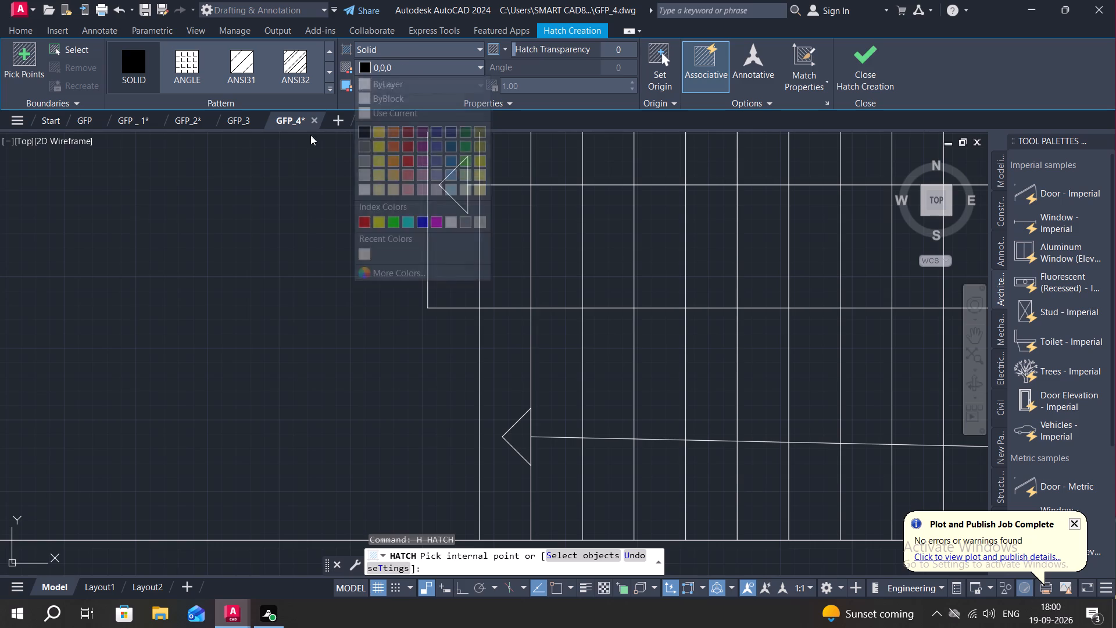
{"action": "left_click", "coordinate": [524, 435]}
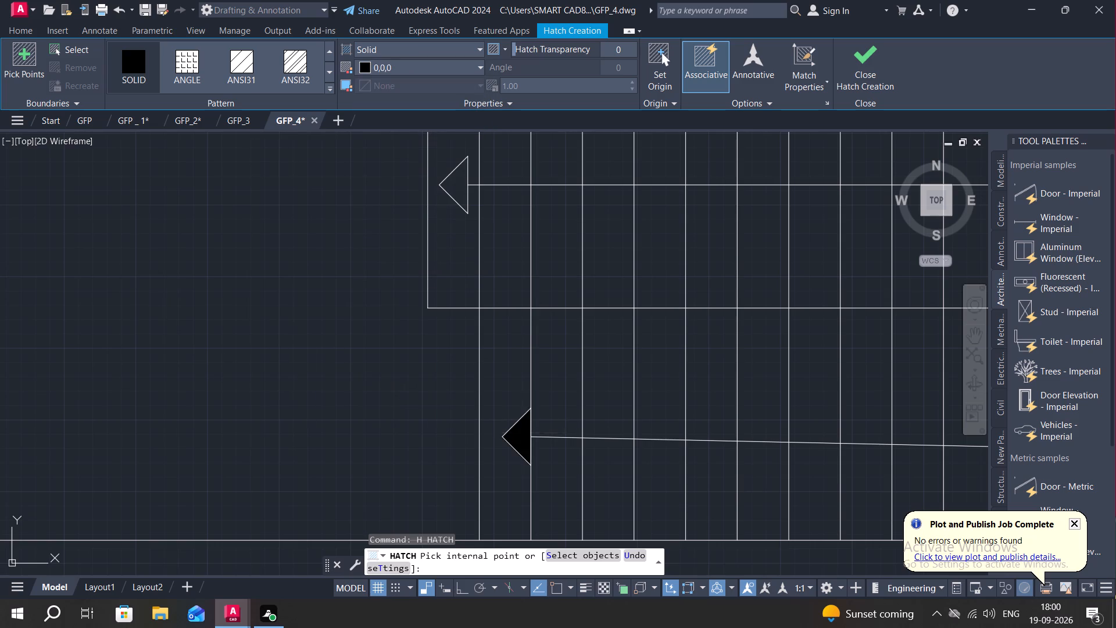
{"action": "left_click", "coordinate": [453, 181]}
{"action": "key", "text": "Escape"}
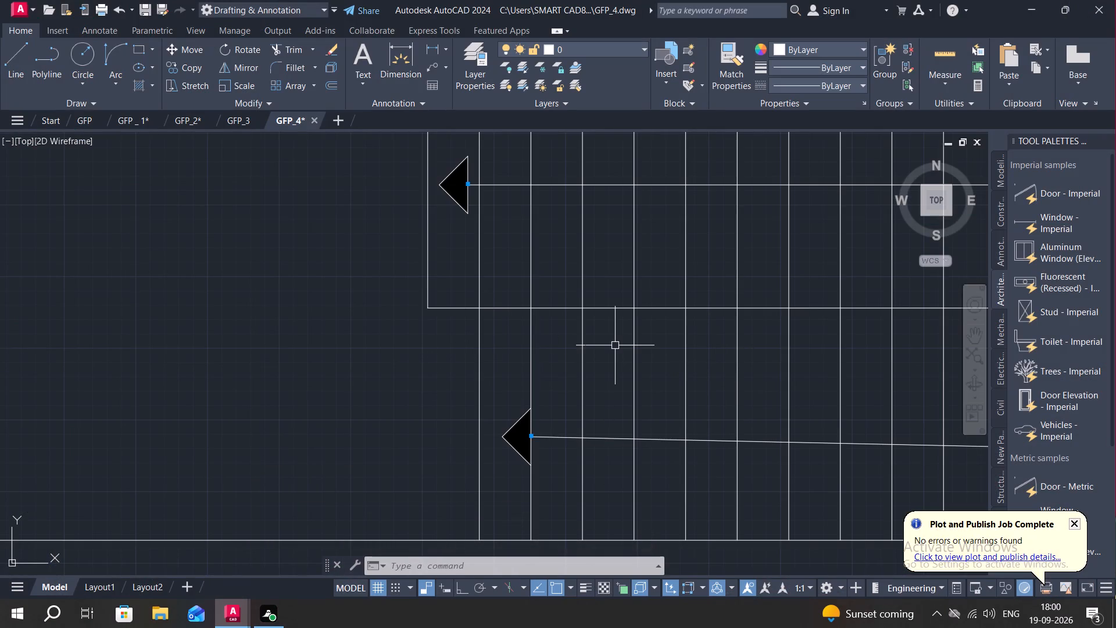
Draw a short horizontal line across the east exterior wall's thickness beside the stair landing.
{"action": "scroll", "coordinate": [623, 344], "scroll_direction": "down", "scroll_amount": 1}
{"action": "middle_click_drag", "start_coordinate": [812, 326], "coordinate": [567, 331]}
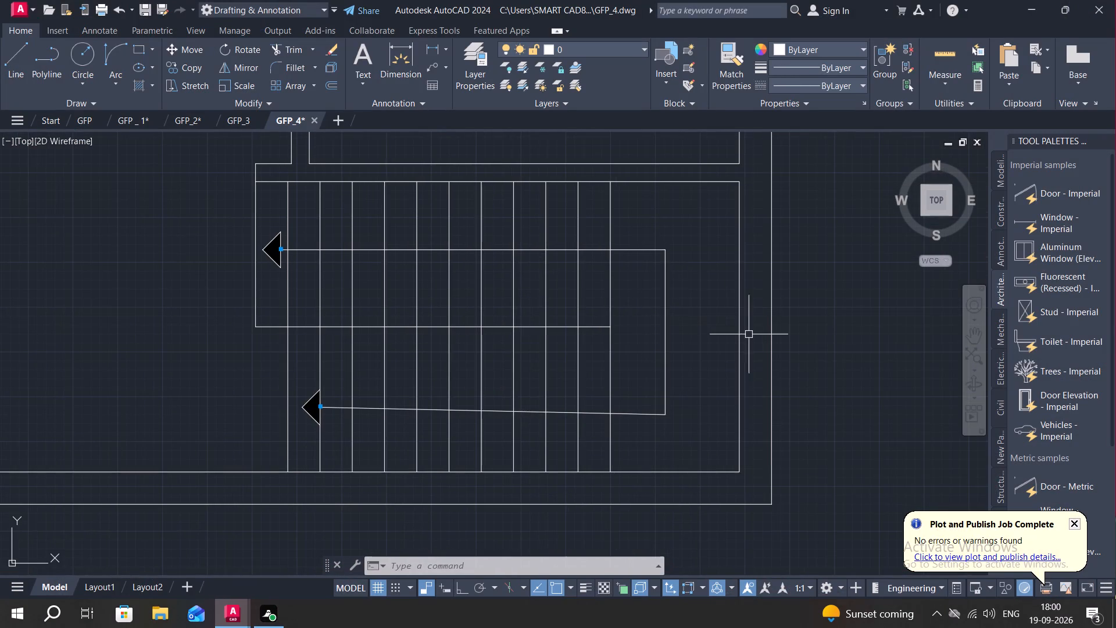
{"action": "scroll", "coordinate": [731, 346], "scroll_direction": "up", "scroll_amount": 1}
{"action": "middle_click_drag", "start_coordinate": [741, 357], "coordinate": [735, 295]}
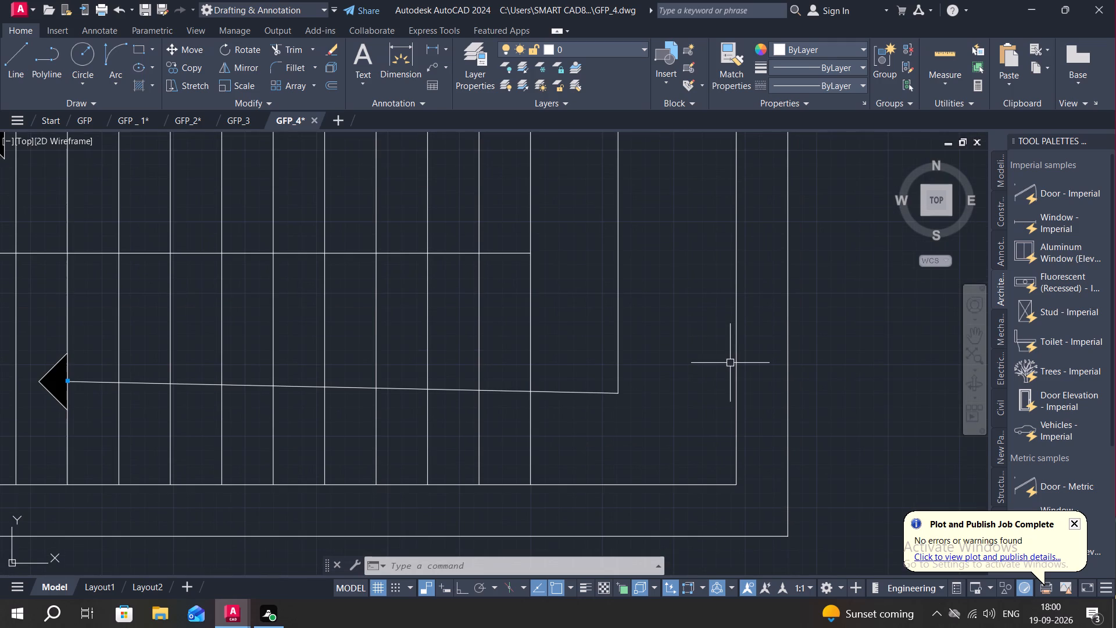
{"action": "key", "text": "l"}
{"action": "key", "text": "space"}
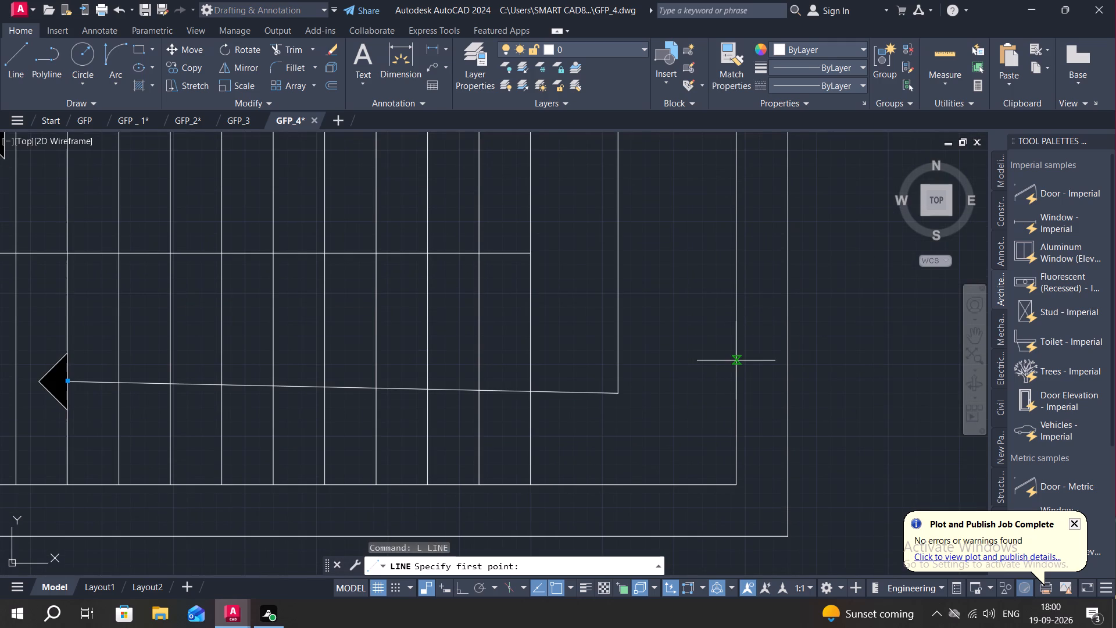
{"action": "left_click", "coordinate": [736, 361]}
{"action": "left_click", "coordinate": [786, 361]}
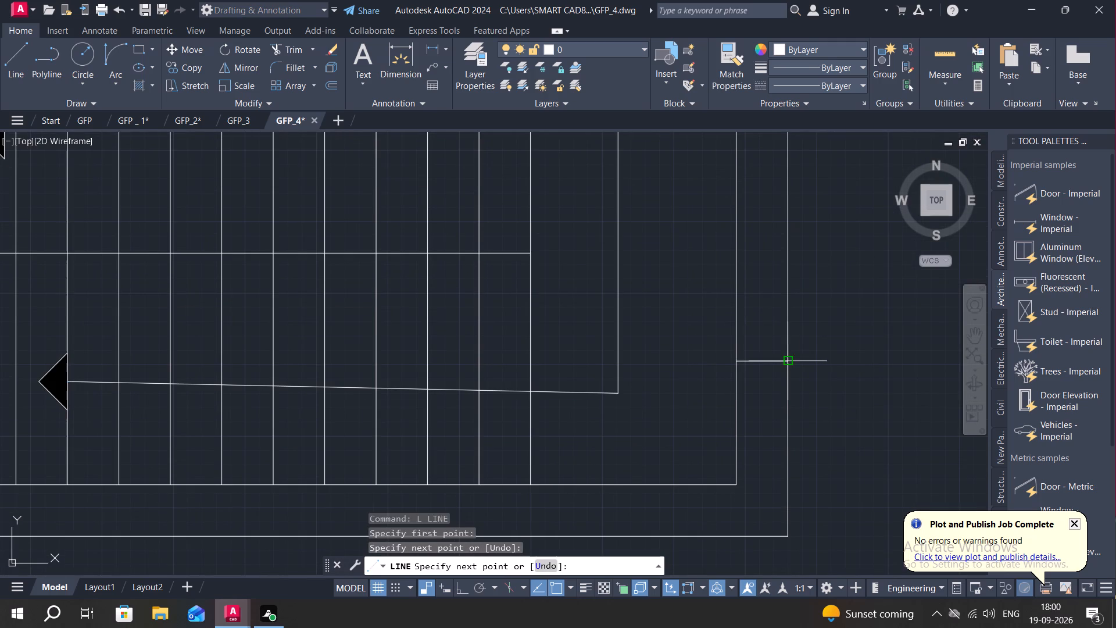
{"action": "key", "text": "Escape"}
Draw a short horizontal line across the east exterior wall's thickness at the room directly north of the staircase.
{"action": "scroll", "coordinate": [849, 330], "scroll_direction": "down", "scroll_amount": 2}
{"action": "middle_click_drag", "start_coordinate": [833, 324], "coordinate": [897, 531]}
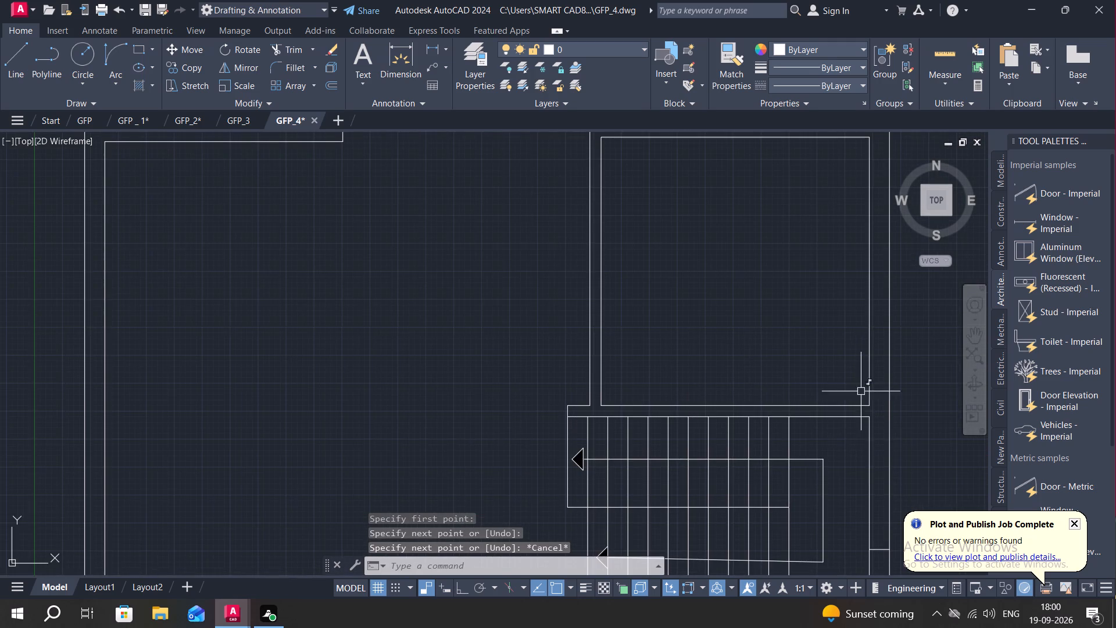
{"action": "middle_click_drag", "start_coordinate": [864, 337], "coordinate": [759, 372]}
{"action": "key", "text": "space"}
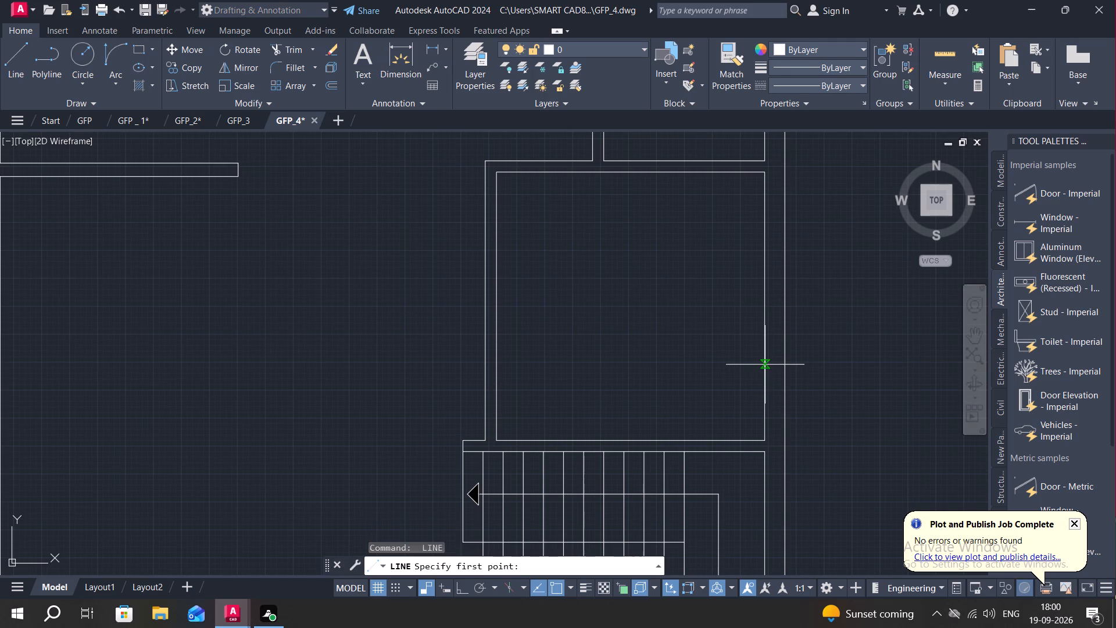
{"action": "left_click", "coordinate": [765, 365]}
{"action": "left_click", "coordinate": [788, 366]}
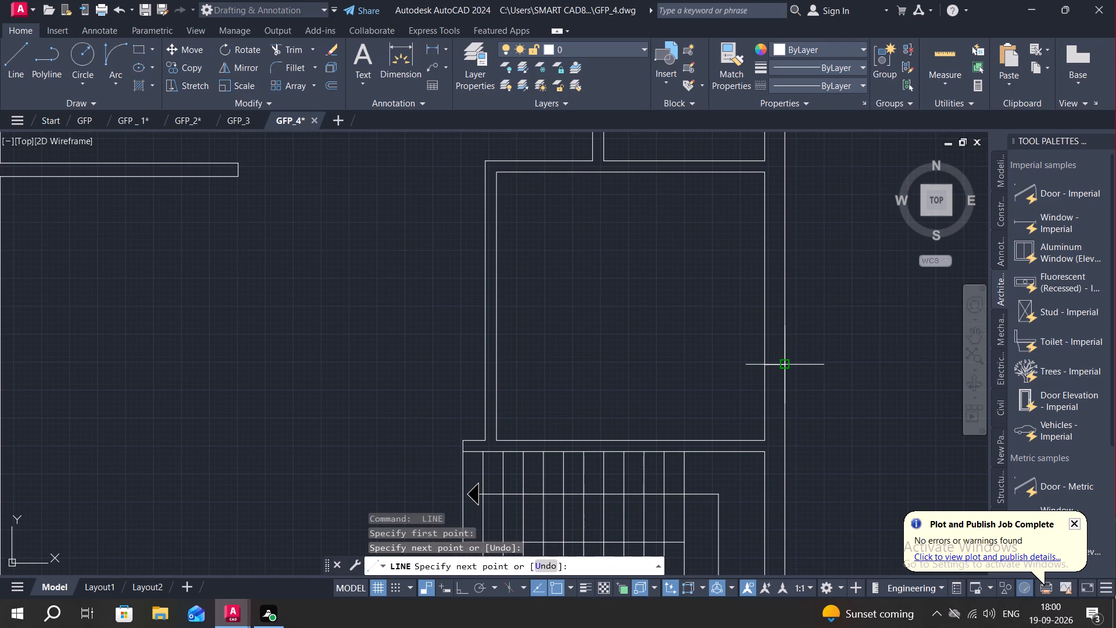
{"action": "key", "text": "Escape"}
Draw a short horizontal line across the east exterior wall's thickness at the small room between the north-east room and the room above the stairs.
{"action": "middle_click_drag", "start_coordinate": [815, 324], "coordinate": [856, 474]}
{"action": "key", "text": "space"}
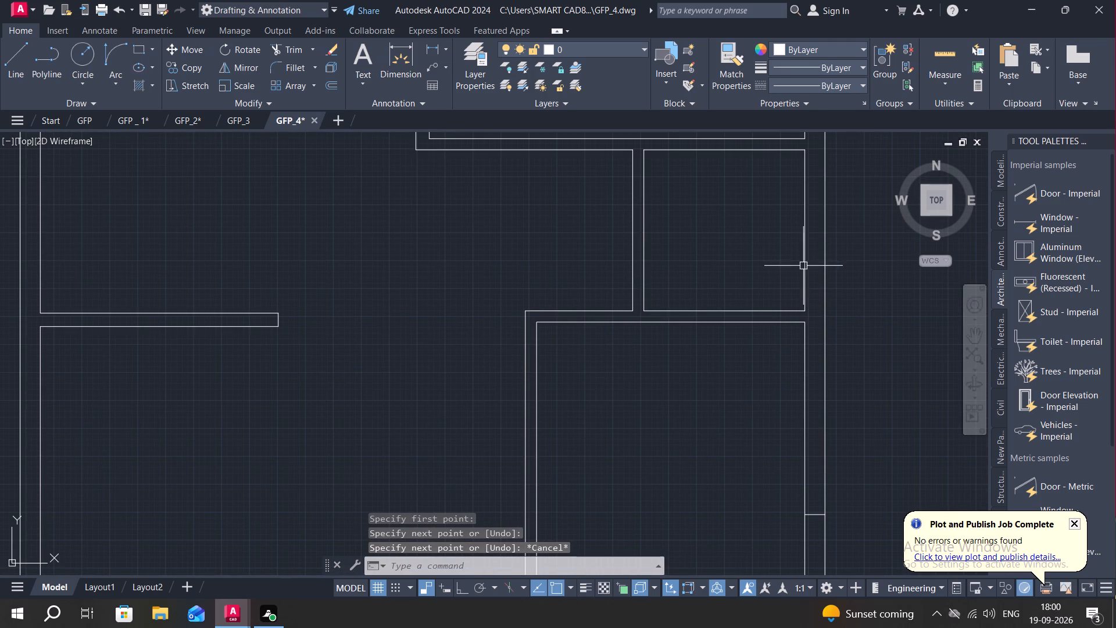
{"action": "left_click", "coordinate": [803, 266]}
{"action": "left_click", "coordinate": [825, 265]}
{"action": "key", "text": "Escape"}
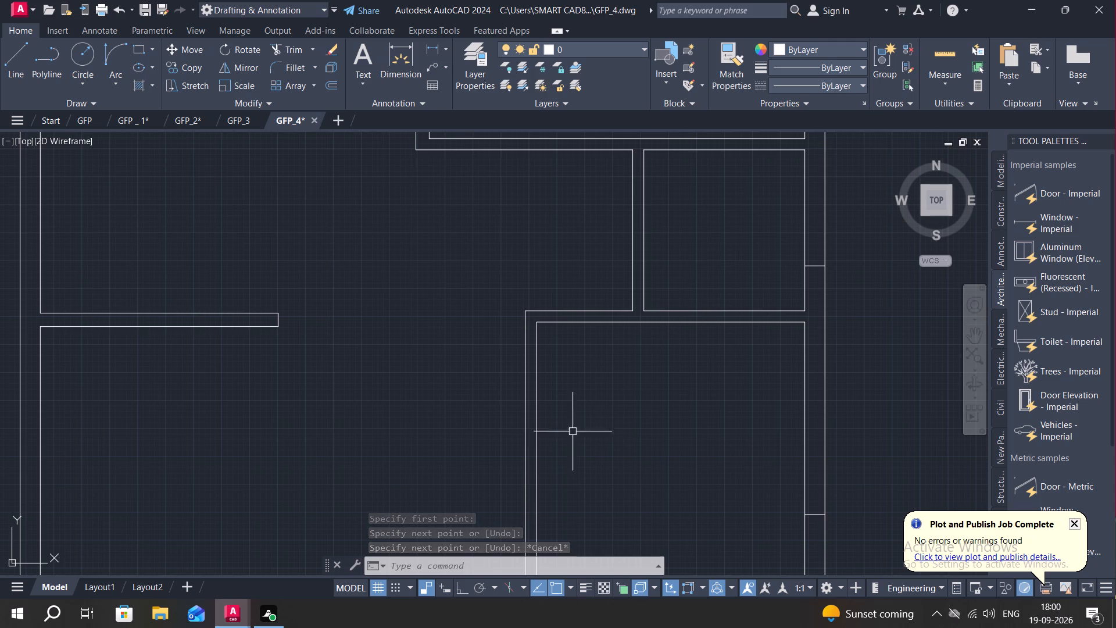
Draw a short vertical line across the north exterior wall's thickness at the north-east room.
{"action": "middle_click_drag", "start_coordinate": [666, 356], "coordinate": [677, 627]}
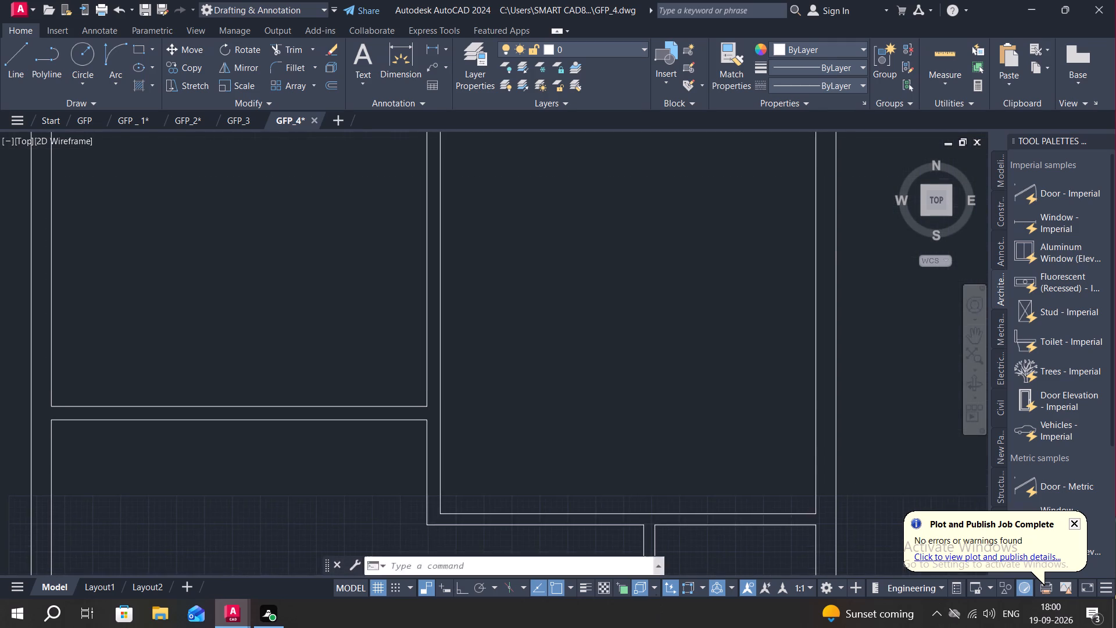
{"action": "scroll", "coordinate": [648, 444], "scroll_direction": "down", "scroll_amount": 1}
{"action": "middle_click_drag", "start_coordinate": [679, 372], "coordinate": [764, 460]}
{"action": "key", "text": "space"}
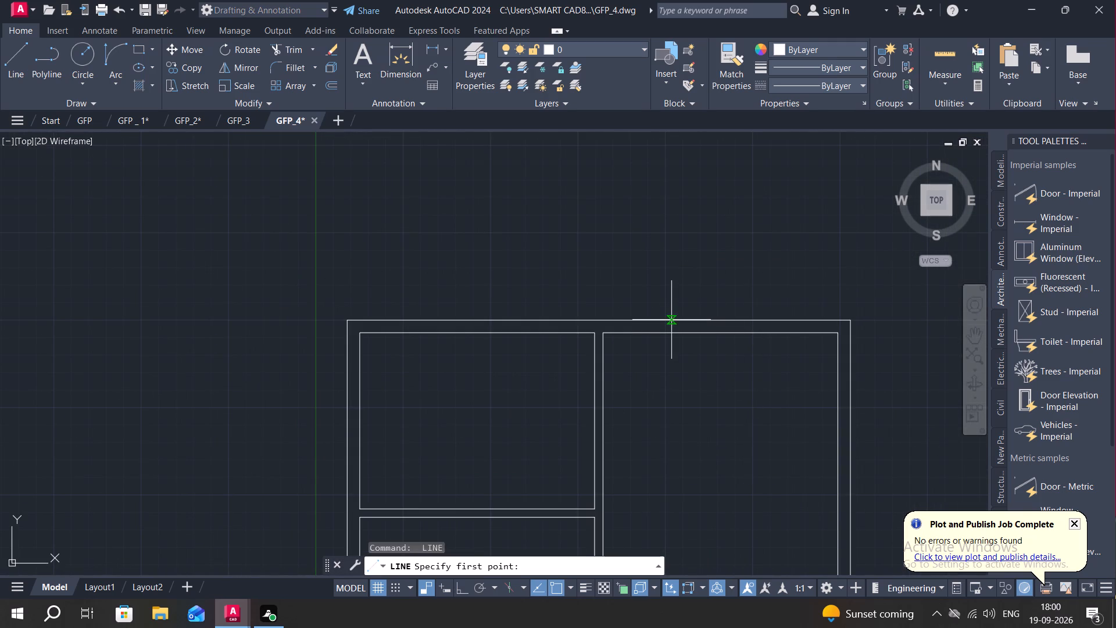
{"action": "left_click", "coordinate": [671, 319]}
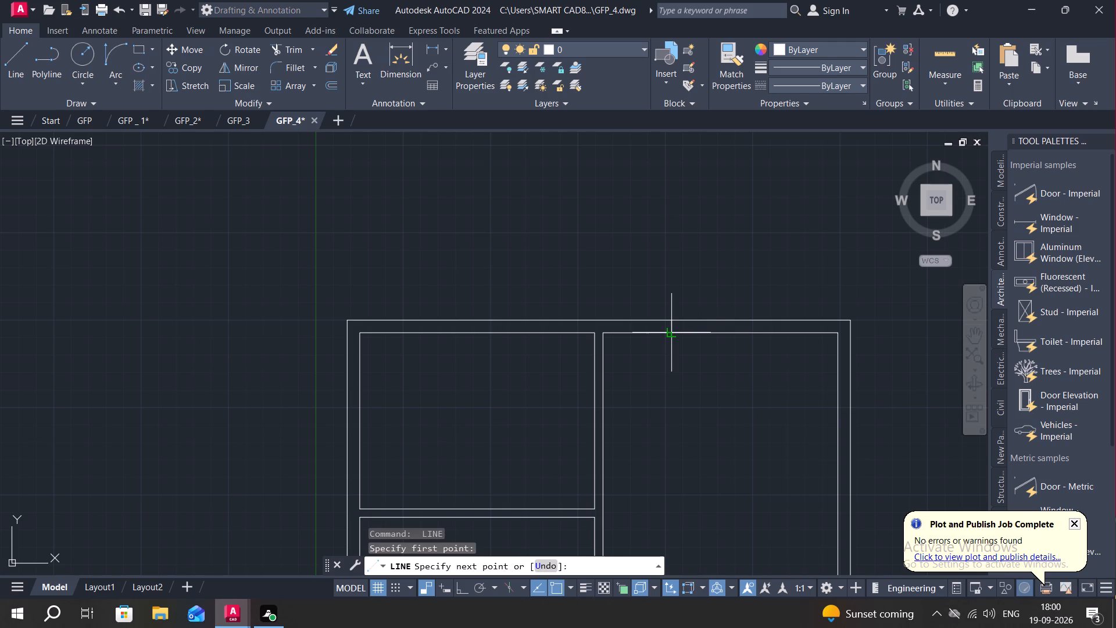
{"action": "left_click", "coordinate": [673, 330]}
{"action": "key", "text": "Escape"}
Draw a short horizontal line across the west exterior wall's thickness at the north-west room.
{"action": "middle_click_drag", "start_coordinate": [660, 377], "coordinate": [756, 278]}
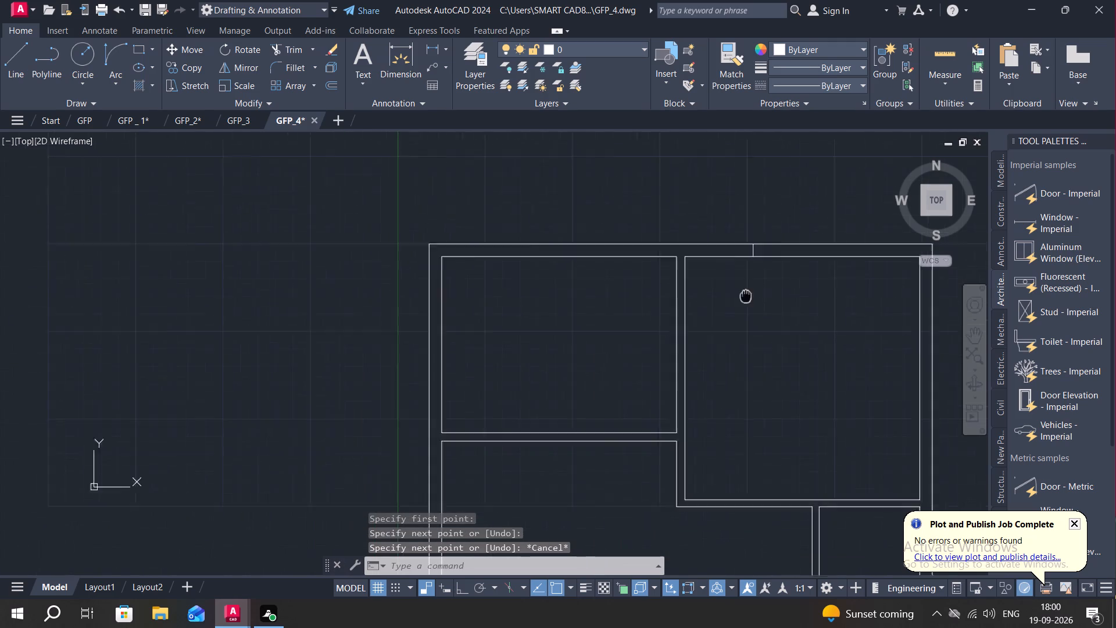
{"action": "middle_click_drag", "start_coordinate": [756, 278], "coordinate": [760, 273]}
{"action": "key", "text": "space"}
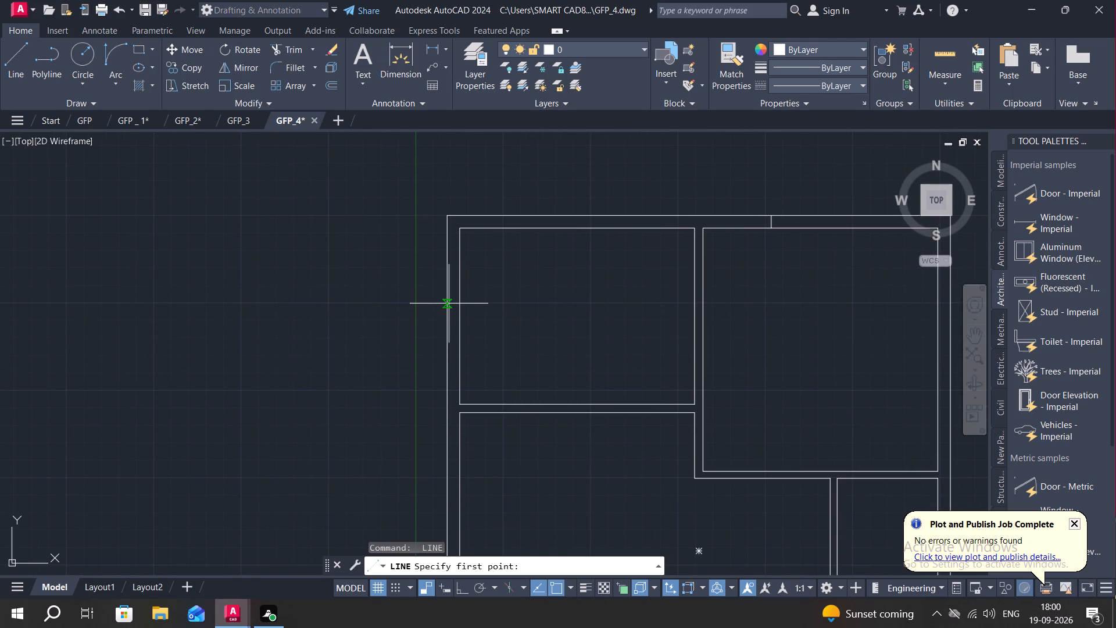
{"action": "left_click", "coordinate": [449, 304]}
{"action": "left_click", "coordinate": [463, 302]}
{"action": "key", "text": "Escape"}
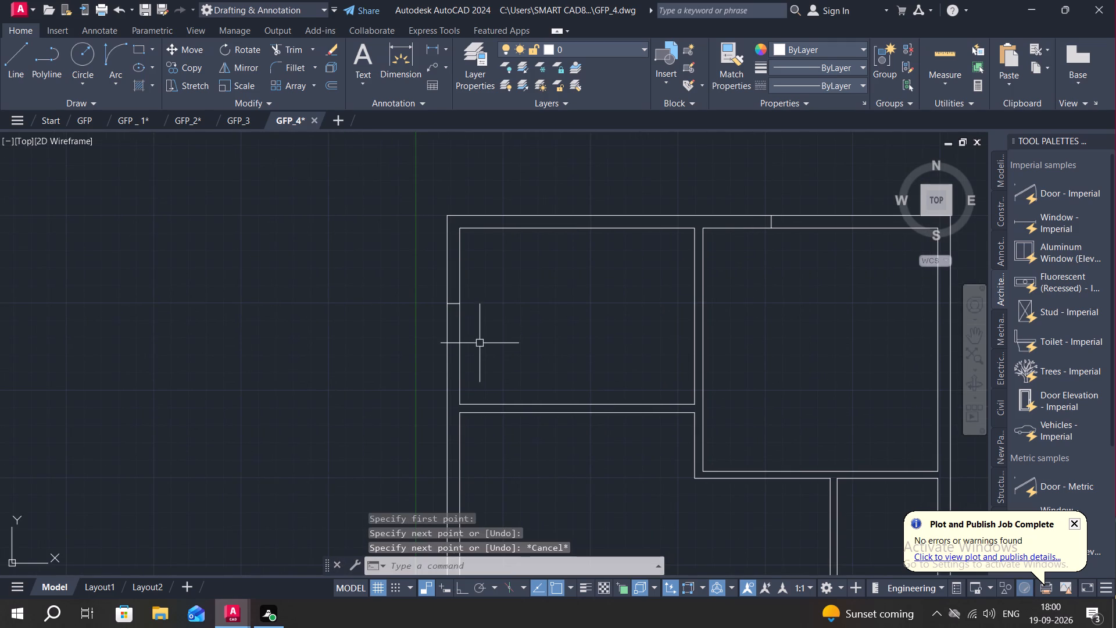
Draw a short horizontal line across the west exterior wall's thickness at the room directly south of the north-west room.
{"action": "middle_click_drag", "start_coordinate": [480, 341], "coordinate": [498, 251]}
{"action": "middle_click_drag", "start_coordinate": [511, 352], "coordinate": [524, 251]}
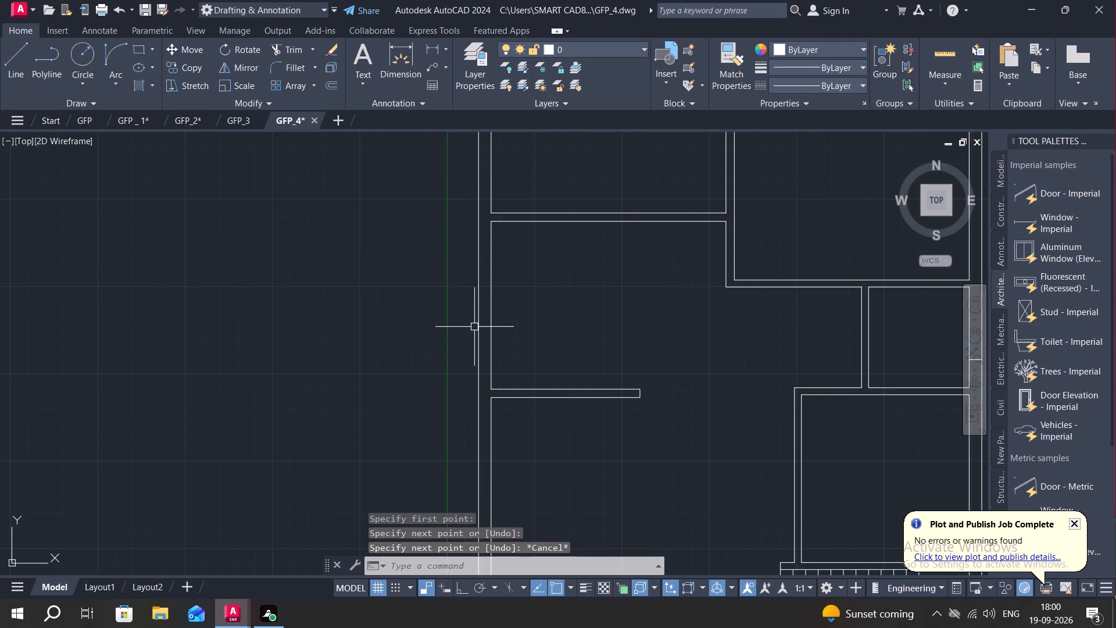
{"action": "middle_click_drag", "start_coordinate": [554, 388], "coordinate": [603, 454]}
{"action": "key", "text": "space"}
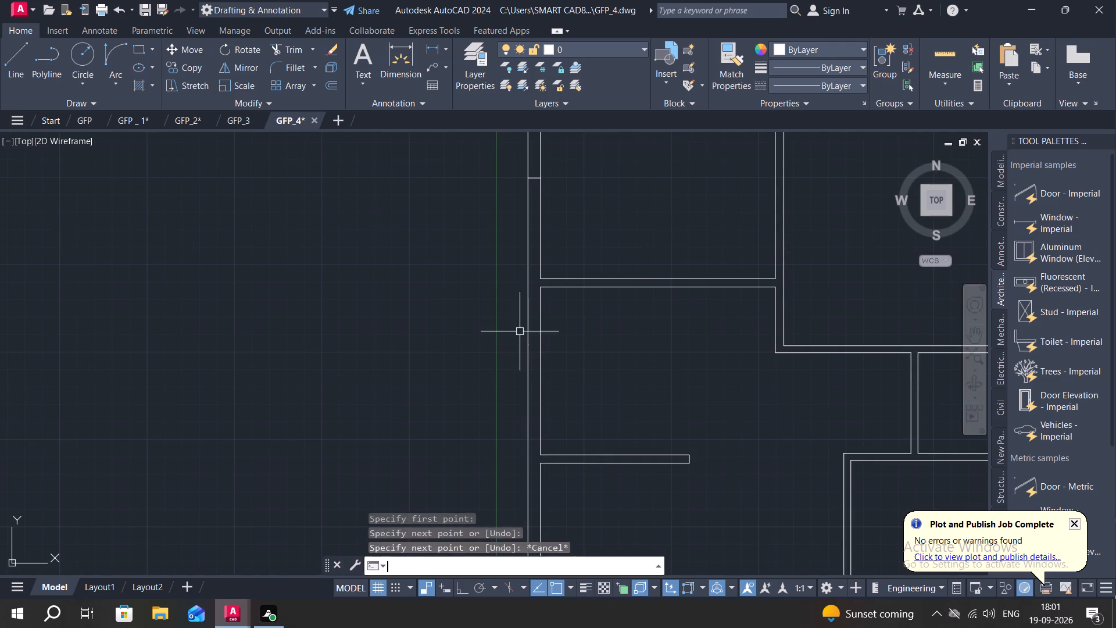
{"action": "left_click", "coordinate": [527, 322]}
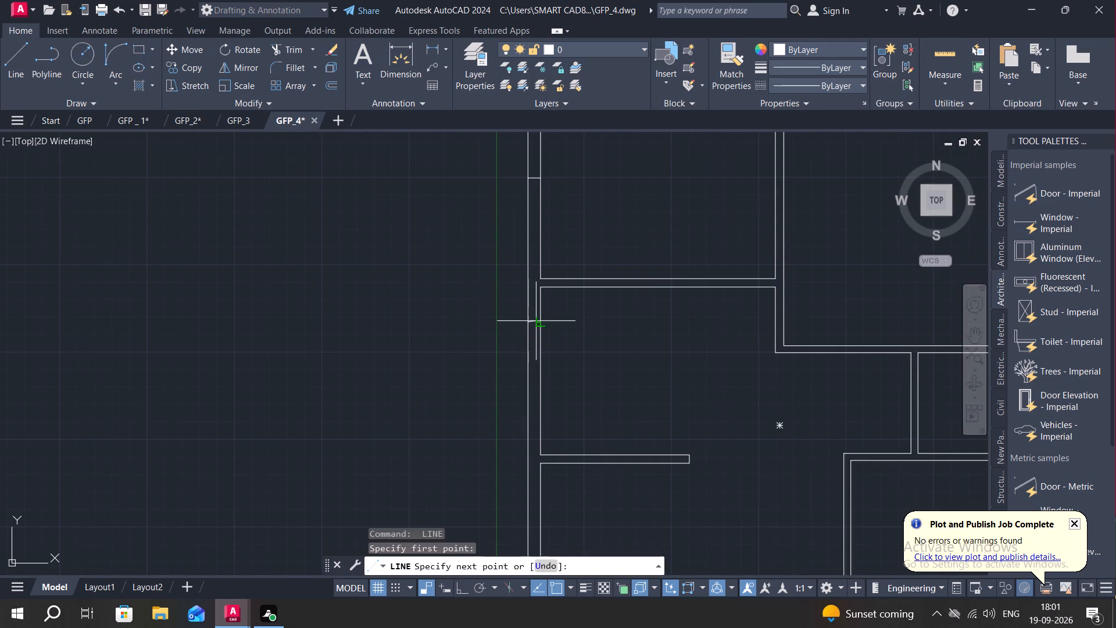
{"action": "left_click", "coordinate": [541, 321]}
{"action": "key", "text": "Escape"}
Draw a short horizontal line across the west exterior wall's thickness at the large south-west space, south of the stub wall.
{"action": "middle_click_drag", "start_coordinate": [524, 383], "coordinate": [526, 362]}
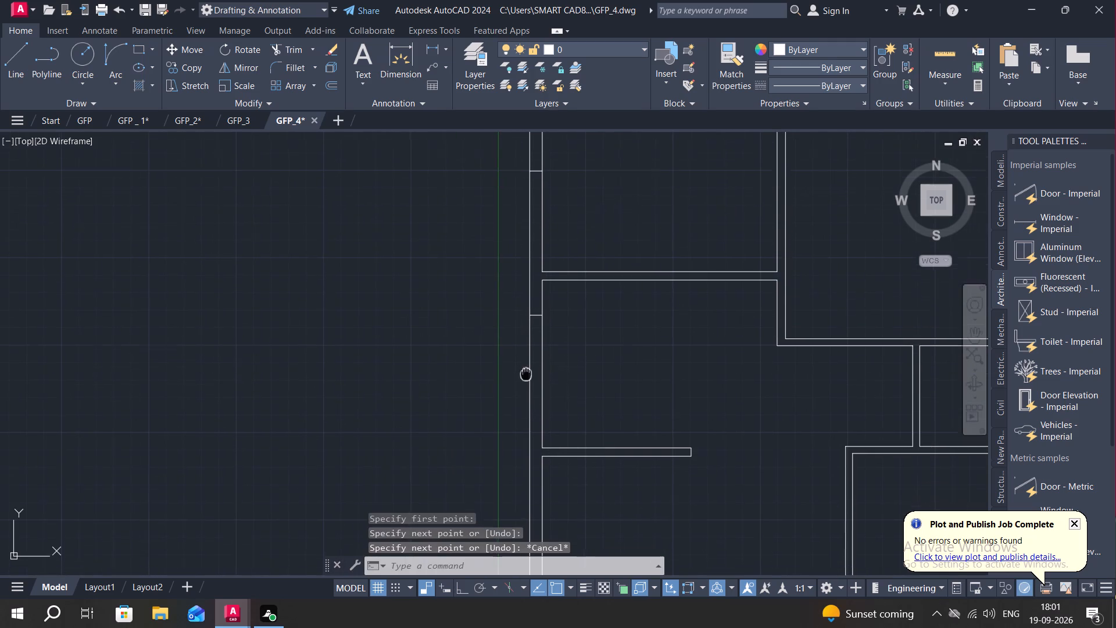
{"action": "middle_click_drag", "start_coordinate": [526, 362], "coordinate": [526, 292]}
{"action": "middle_click_drag", "start_coordinate": [542, 337], "coordinate": [548, 261]}
{"action": "middle_click_drag", "start_coordinate": [550, 339], "coordinate": [550, 304]}
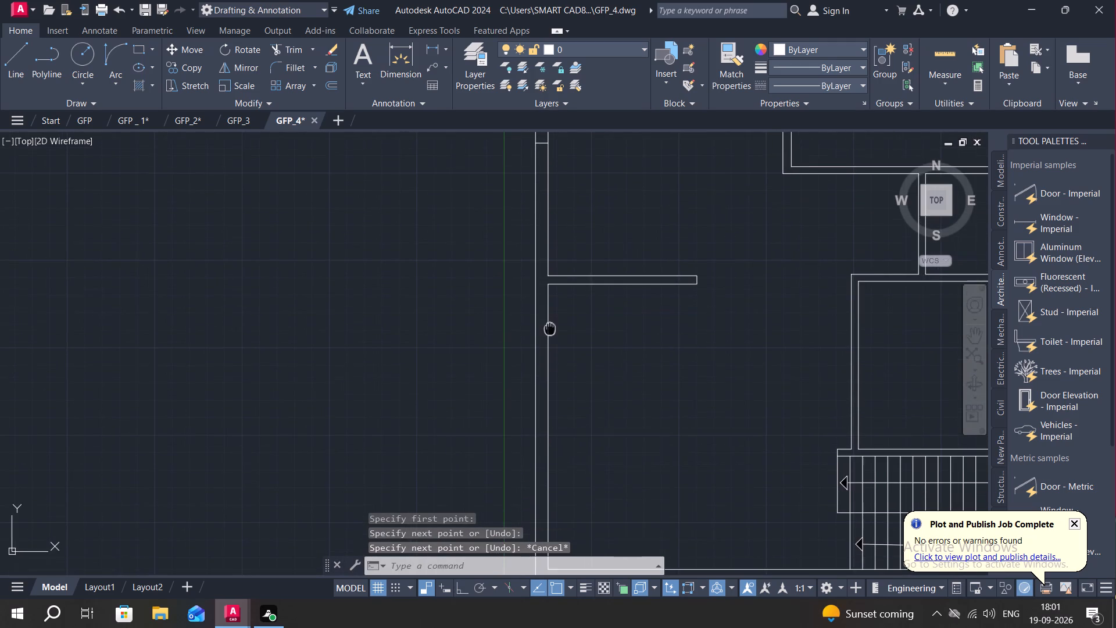
{"action": "middle_click_drag", "start_coordinate": [550, 304], "coordinate": [549, 262]}
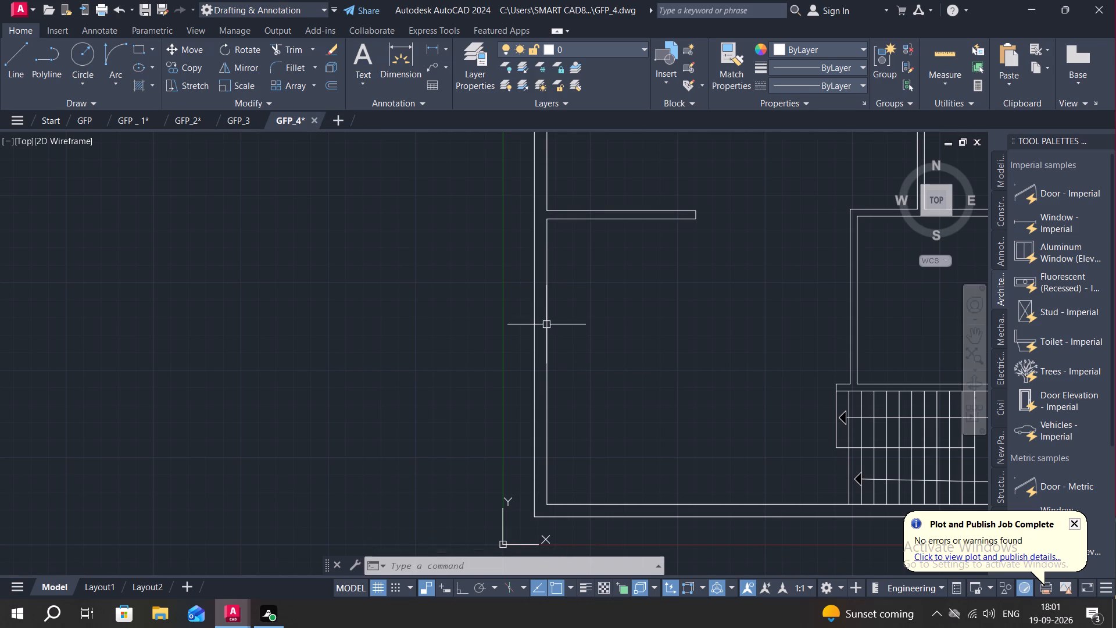
{"action": "key", "text": "space"}
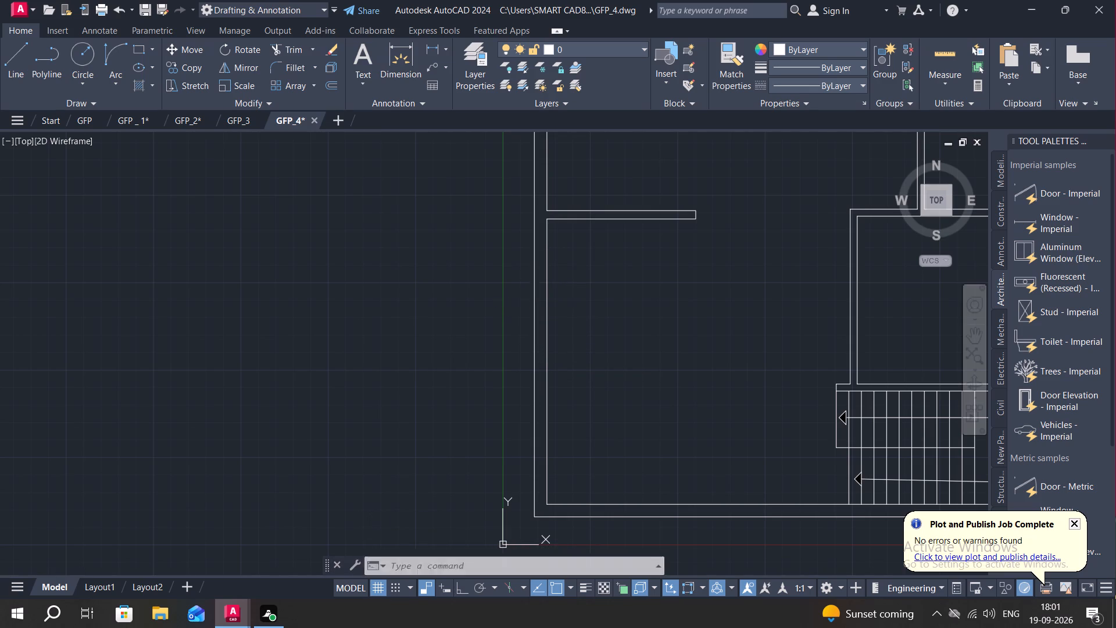
{"action": "left_click", "coordinate": [535, 305]}
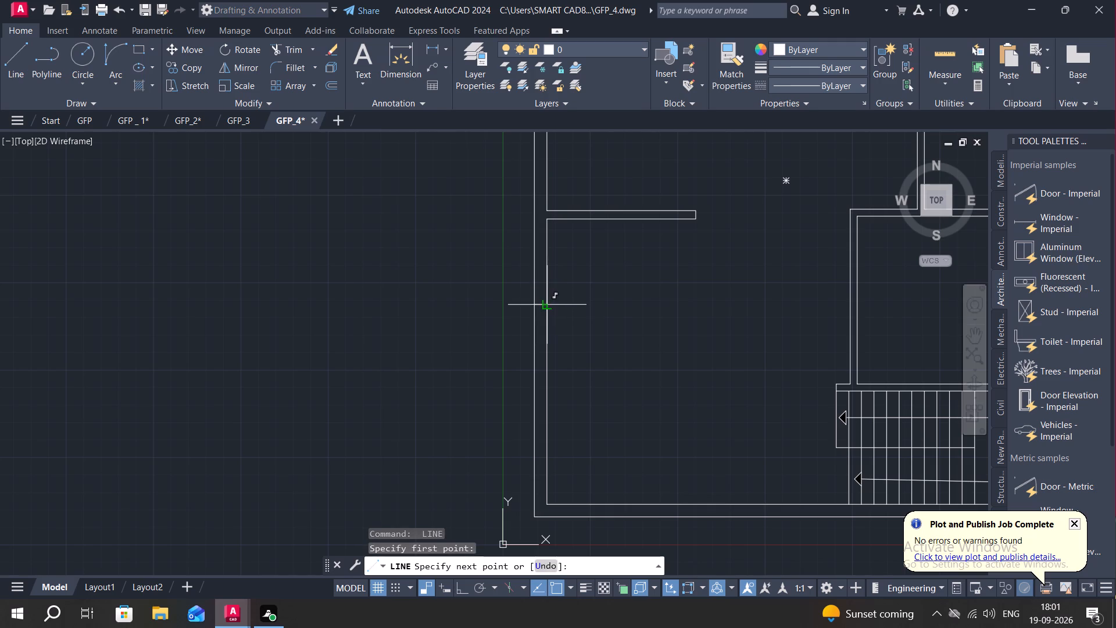
{"action": "left_click", "coordinate": [549, 302]}
{"action": "key", "text": "Escape"}
Draw a second short horizontal line across the west exterior wall at the south-west space, a little south of the first.
{"action": "key", "text": "space"}
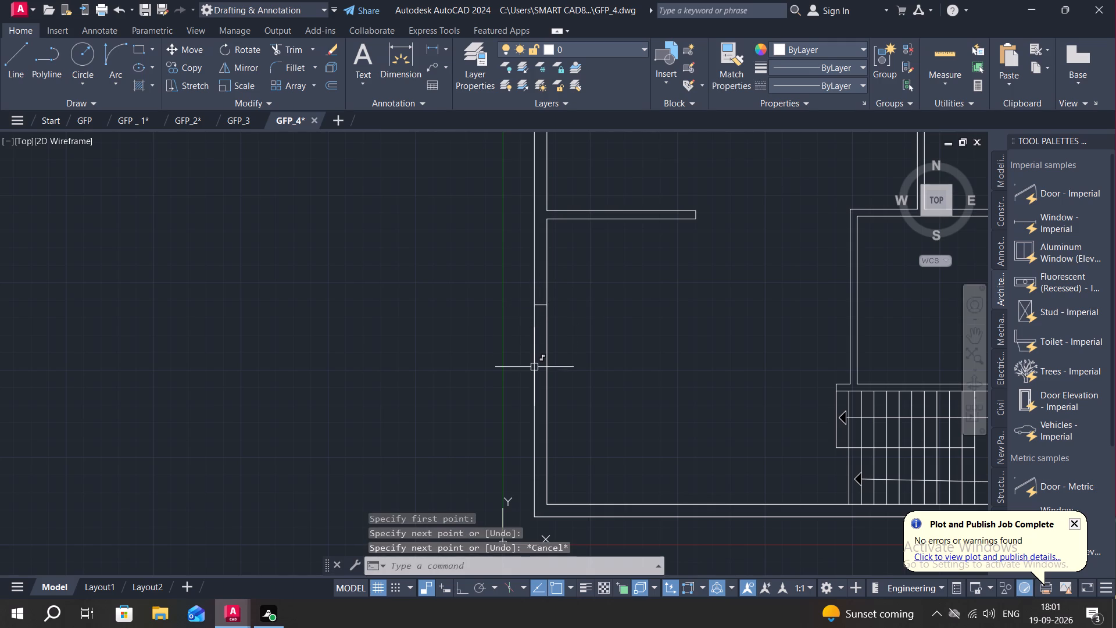
{"action": "left_click", "coordinate": [534, 369]}
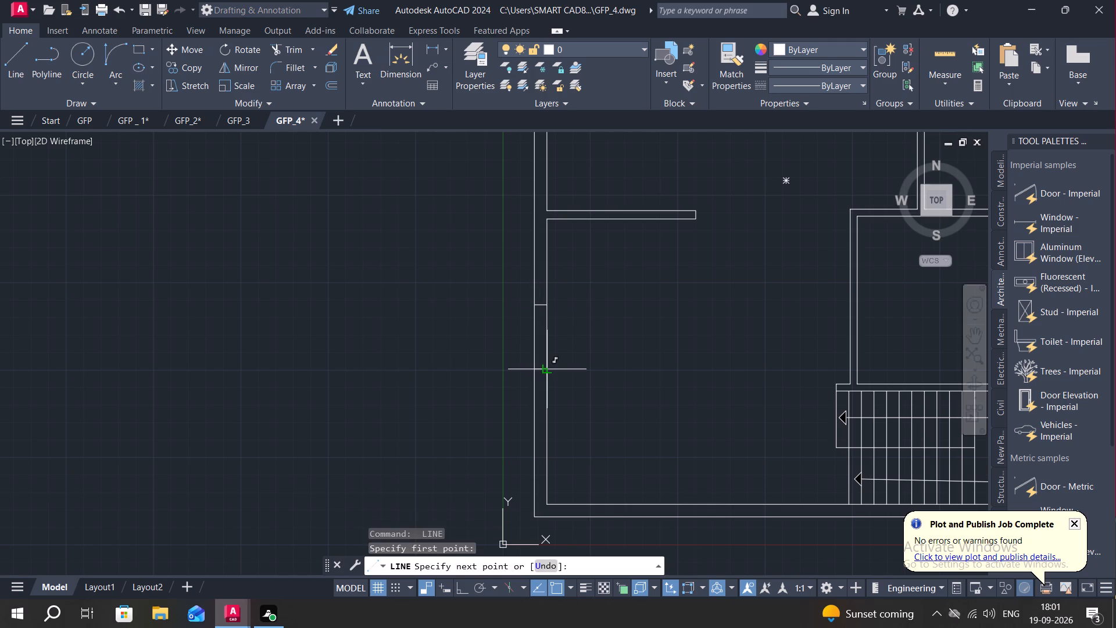
{"action": "left_click", "coordinate": [550, 367]}
{"action": "key", "text": "Escape"}
Draw a short vertical line across the south exterior wall's thickness, between the west wall and the staircase.
{"action": "middle_click_drag", "start_coordinate": [605, 409], "coordinate": [553, 349]}
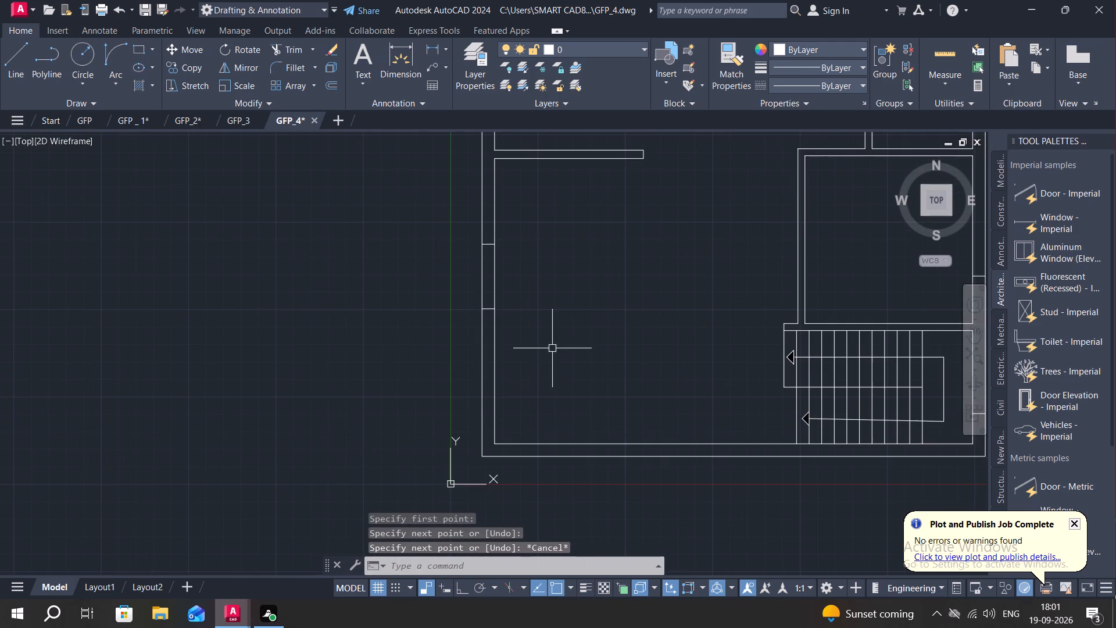
{"action": "key", "text": "space"}
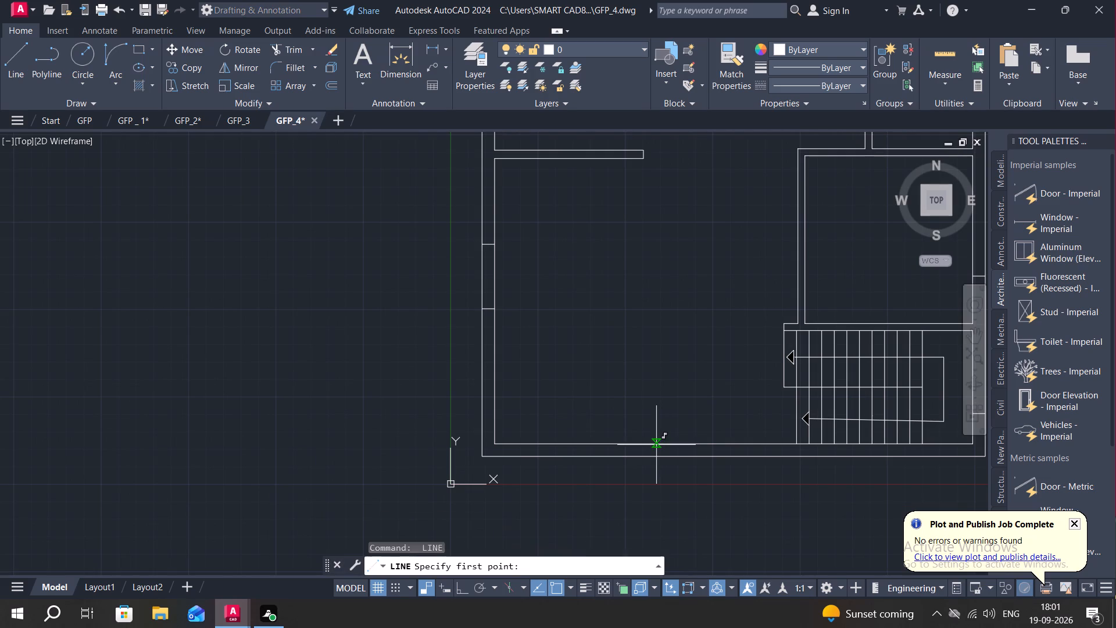
{"action": "left_click", "coordinate": [655, 446]}
{"action": "left_click", "coordinate": [656, 456]}
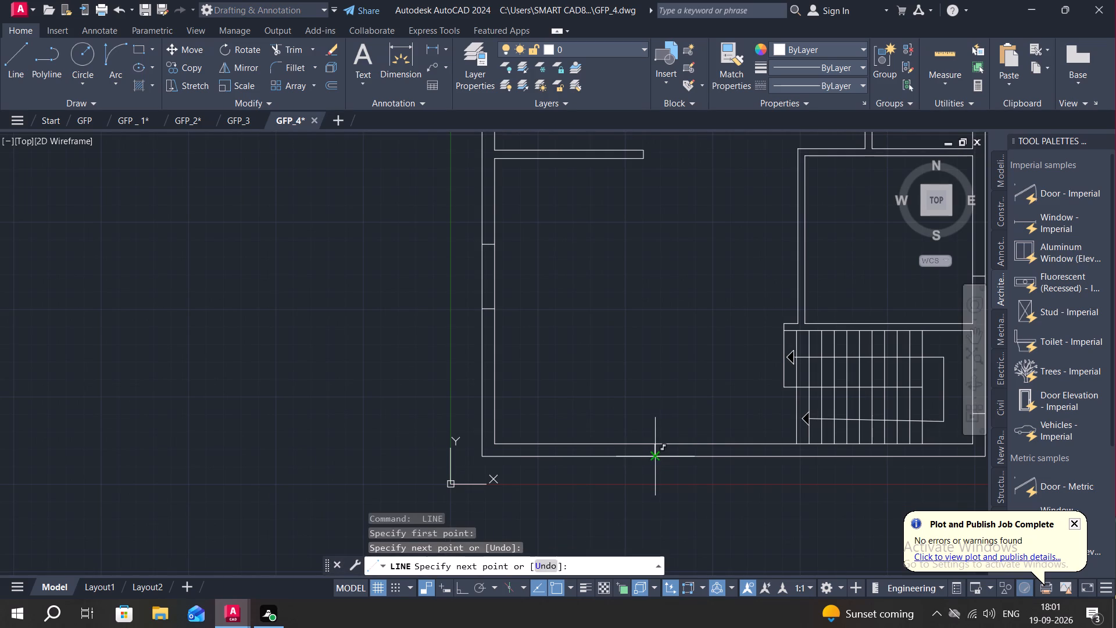
{"action": "key", "text": "Escape"}
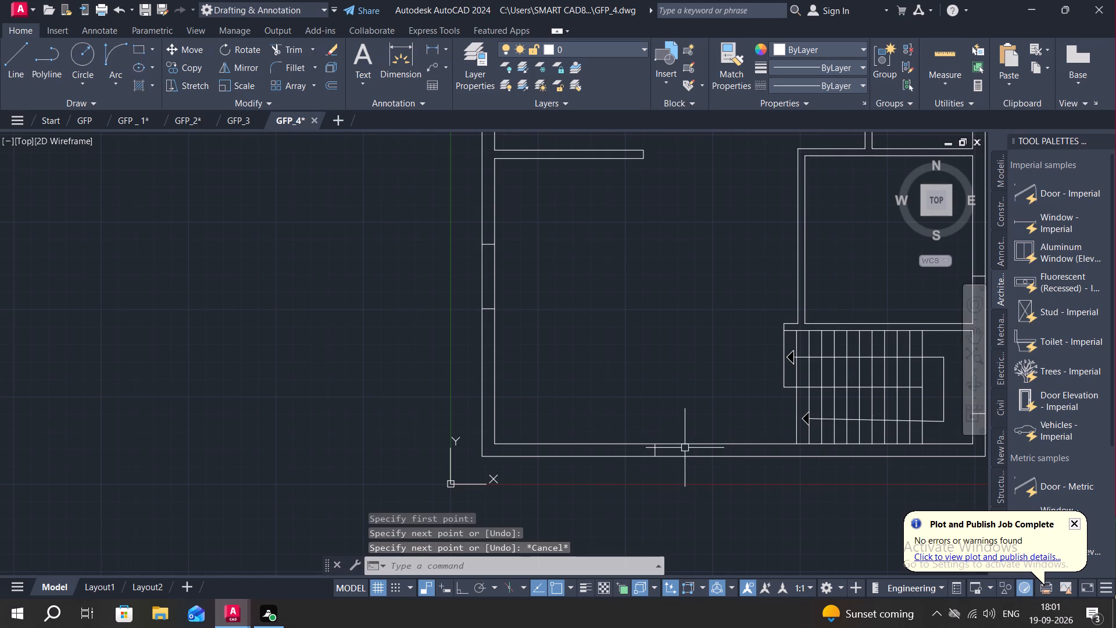
Offset the south exterior wall's cross line 4' to the east.
{"action": "key", "text": "o"}
{"action": "key", "text": "space"}
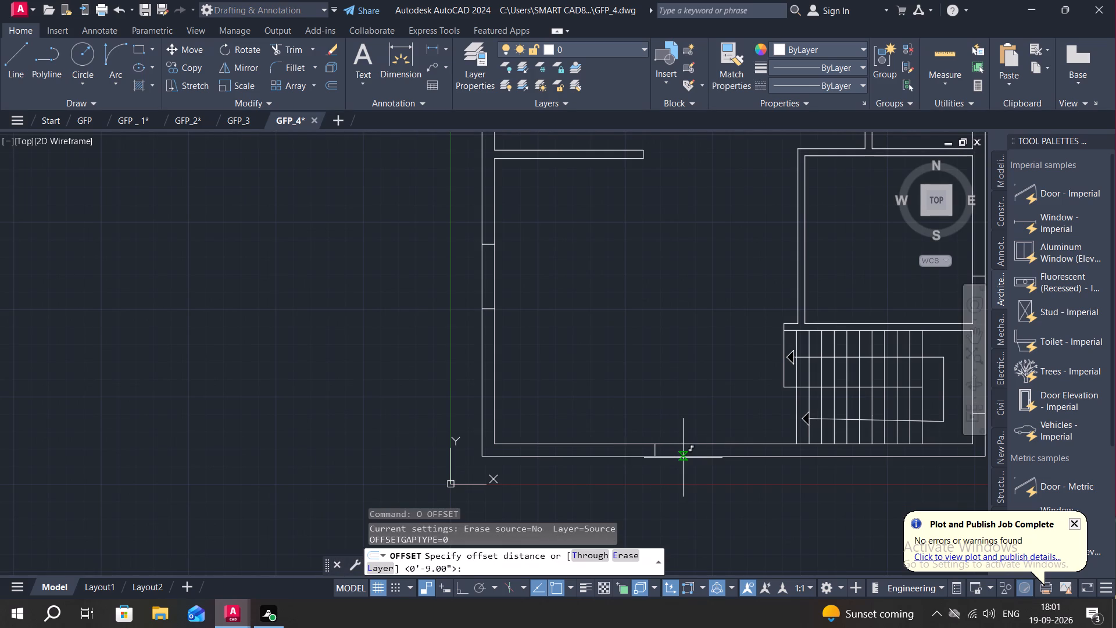
{"action": "type", "text": "4'"}
{"action": "key", "text": "space"}
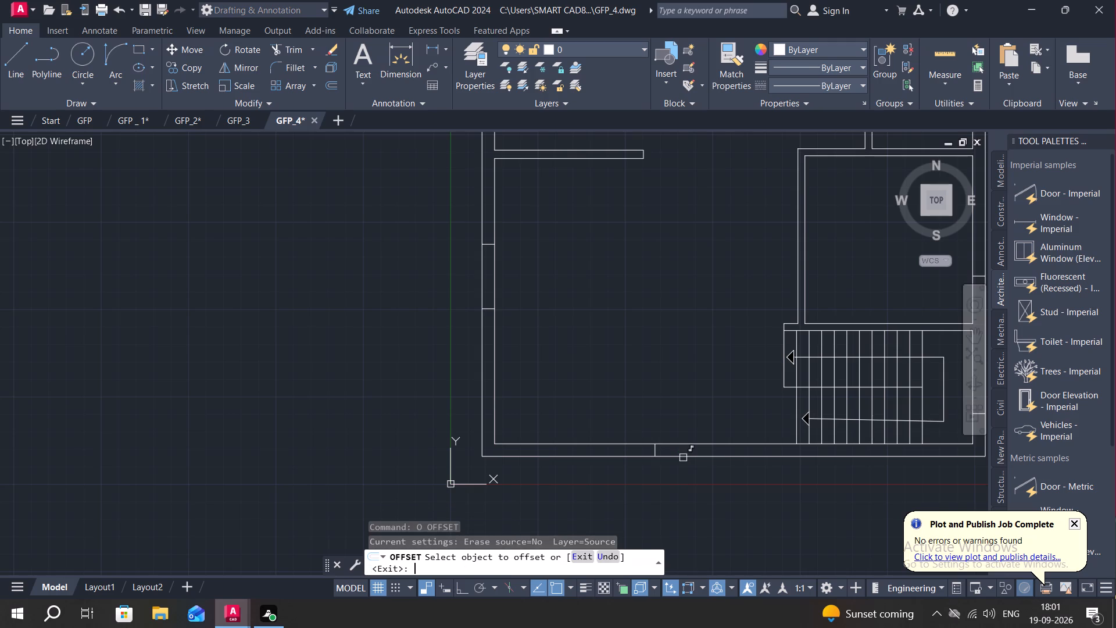
{"action": "left_click", "coordinate": [655, 448]}
{"action": "left_click", "coordinate": [712, 448]}
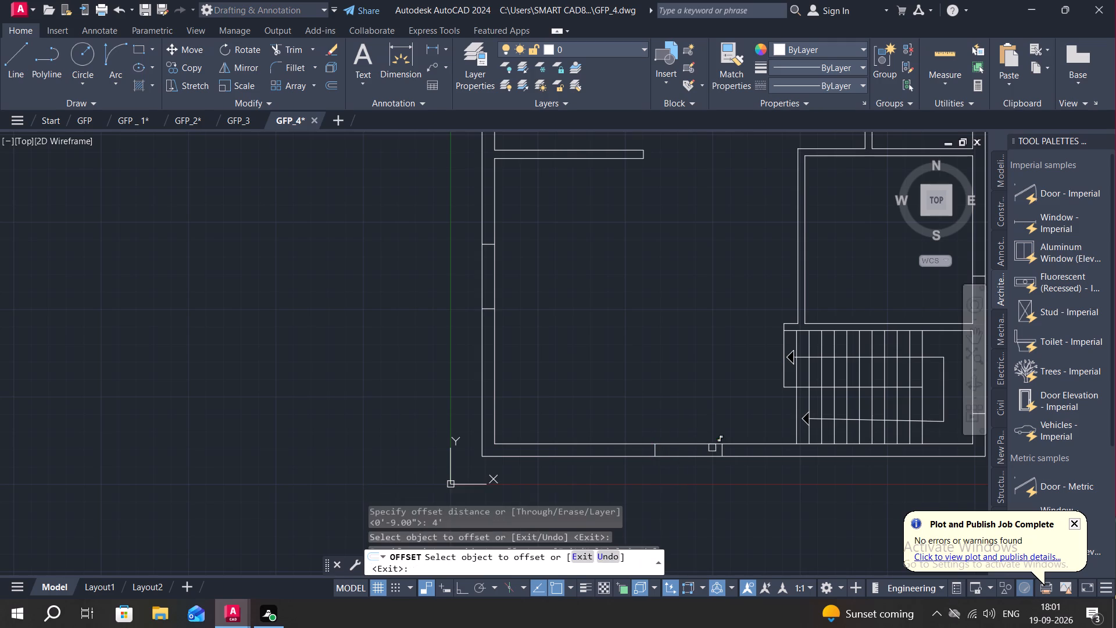
Offset the east exterior wall's cross line beside the staircase 4' to the north.
{"action": "scroll", "coordinate": [662, 434], "scroll_direction": "down", "scroll_amount": 1}
{"action": "middle_click_drag", "start_coordinate": [661, 404], "coordinate": [630, 394]}
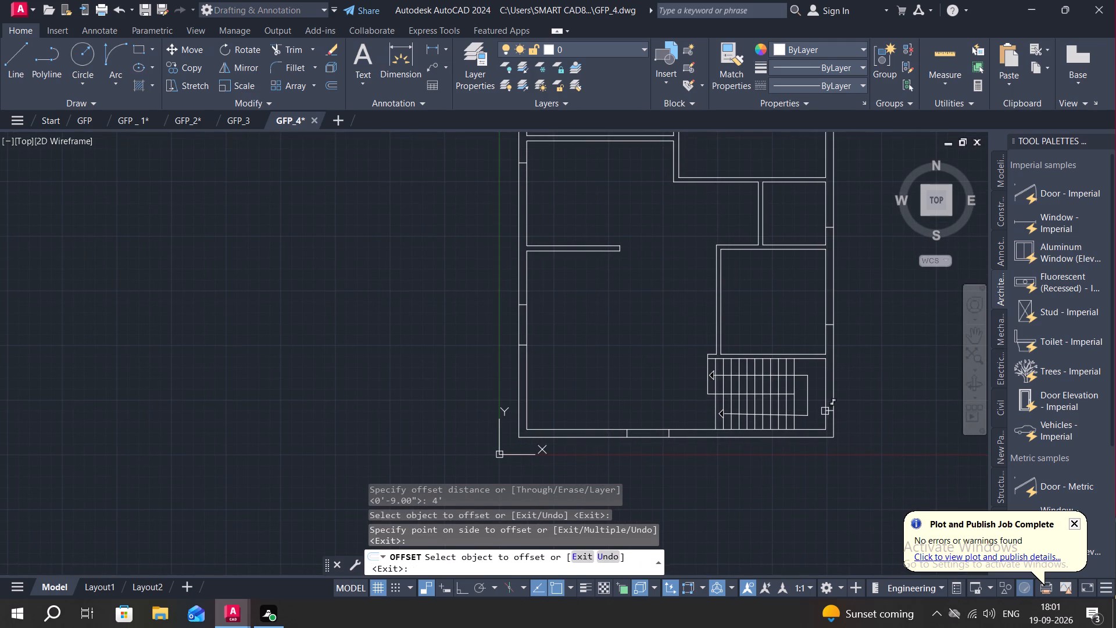
{"action": "scroll", "coordinate": [823, 409], "scroll_direction": "up", "scroll_amount": 1}
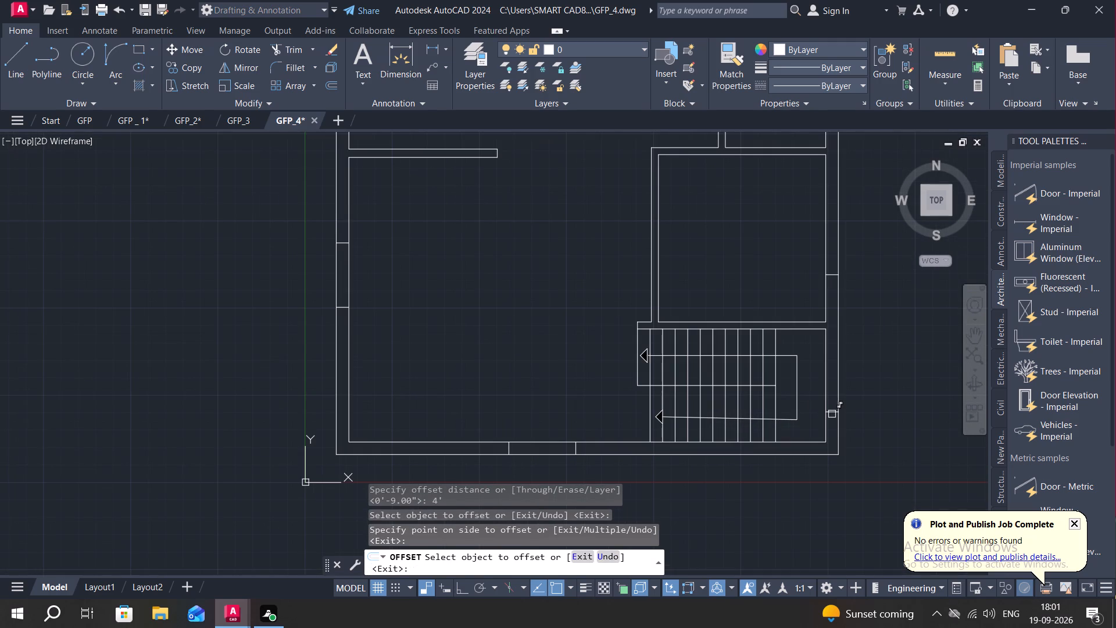
{"action": "left_click", "coordinate": [832, 413]}
{"action": "left_click", "coordinate": [835, 344]}
Offset the east exterior wall's cross line at the room directly north of the staircase 4' to the north.
{"action": "middle_click_drag", "start_coordinate": [871, 358], "coordinate": [872, 401]}
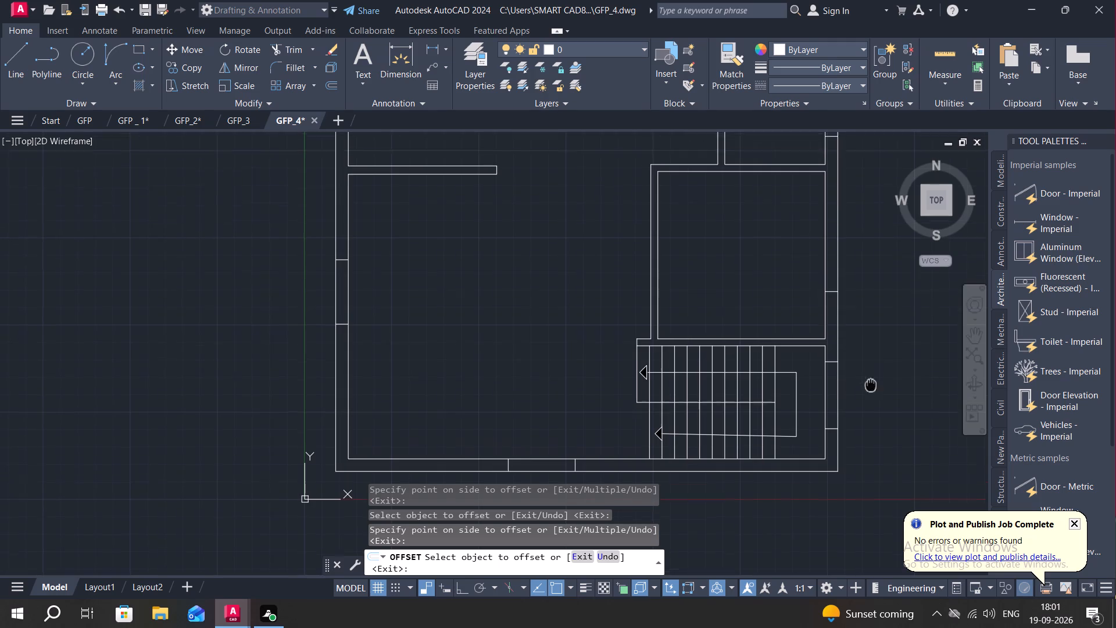
{"action": "middle_click_drag", "start_coordinate": [872, 401], "coordinate": [880, 476]}
{"action": "left_click", "coordinate": [843, 392]}
{"action": "left_click", "coordinate": [852, 315]}
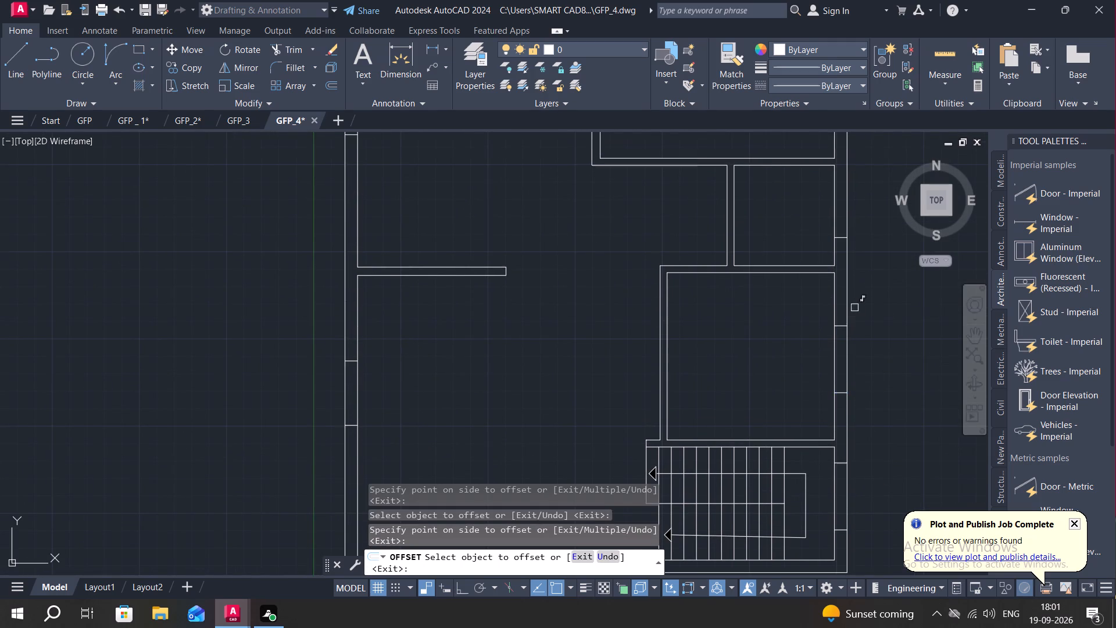
Offset the north exterior wall's cross line at the north-east room 5' to the east.
{"action": "middle_click_drag", "start_coordinate": [868, 319], "coordinate": [850, 512]}
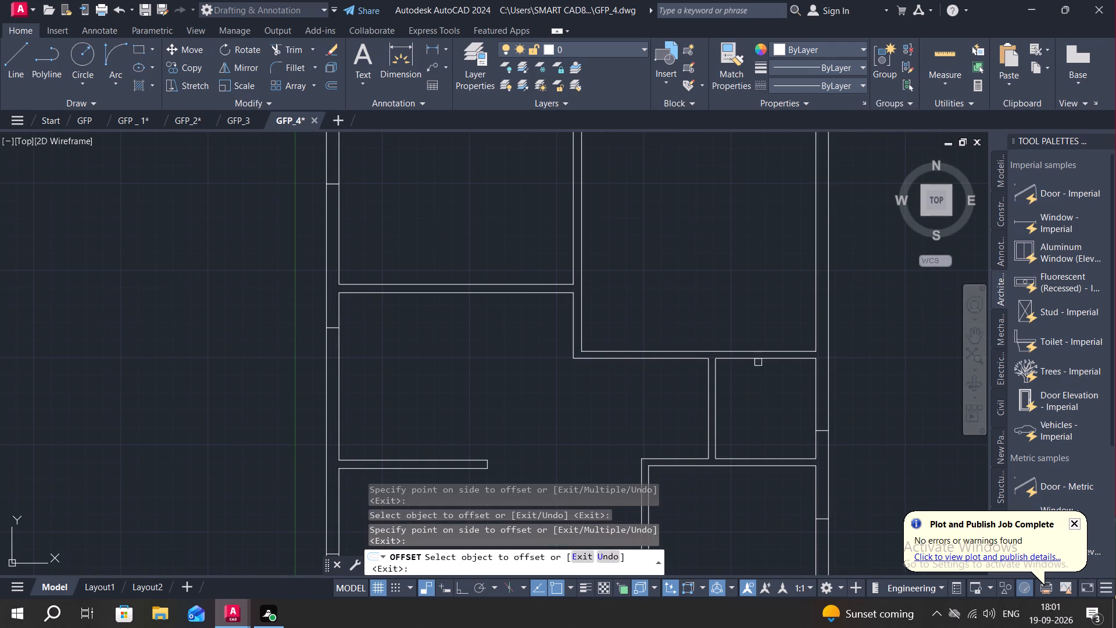
{"action": "middle_click_drag", "start_coordinate": [756, 353], "coordinate": [803, 616]}
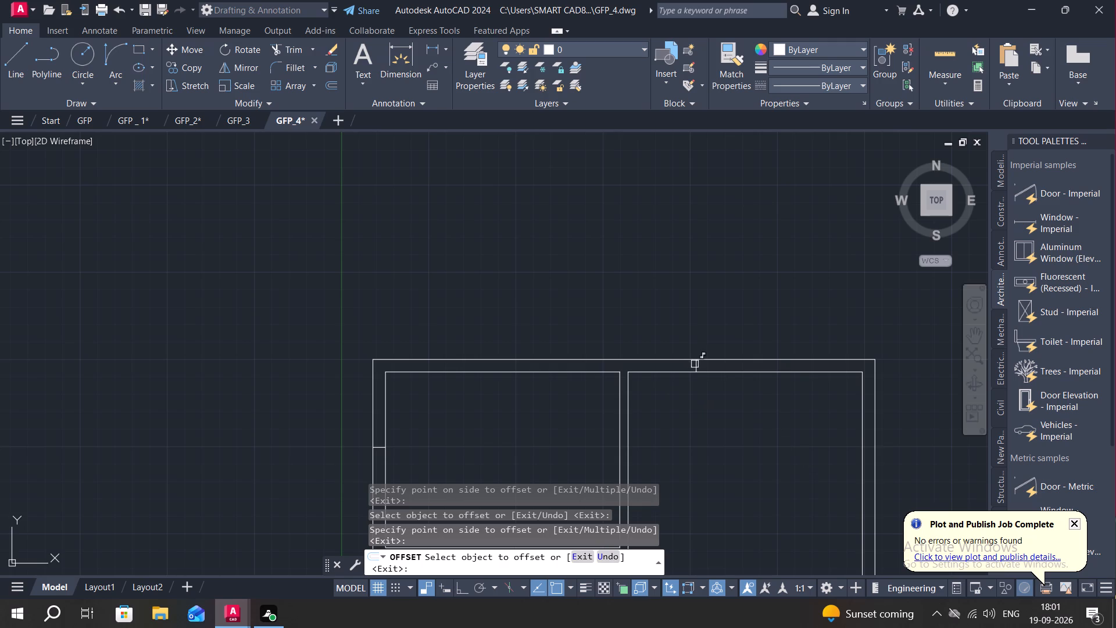
{"action": "left_click", "coordinate": [697, 364]}
{"action": "key", "text": "Escape"}
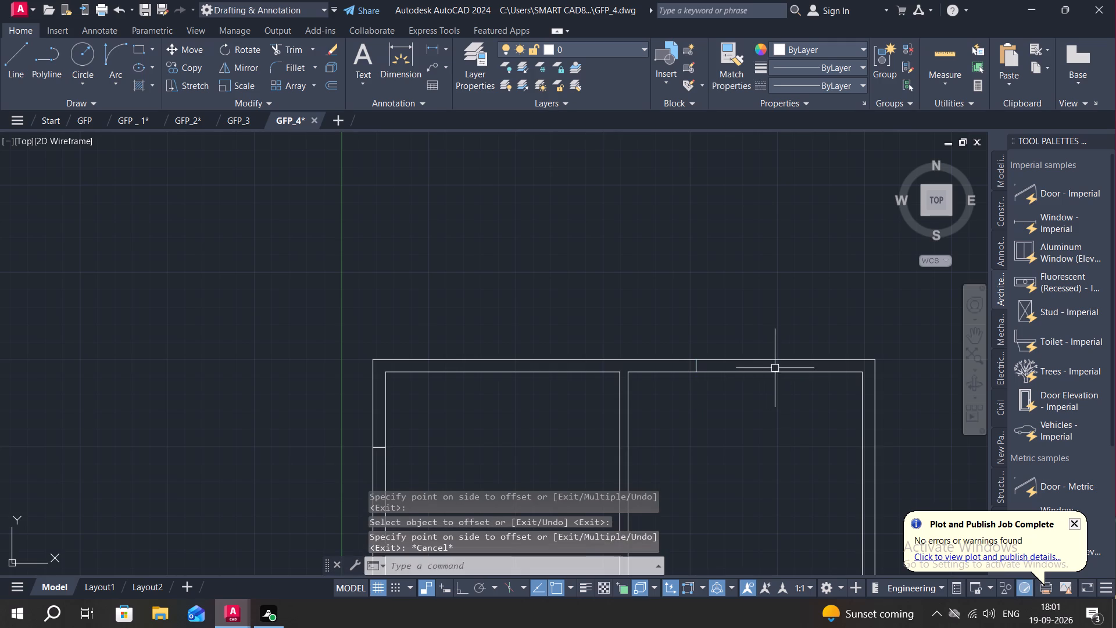
{"action": "type", "text": "O"}
{"action": "key", "text": "space"}
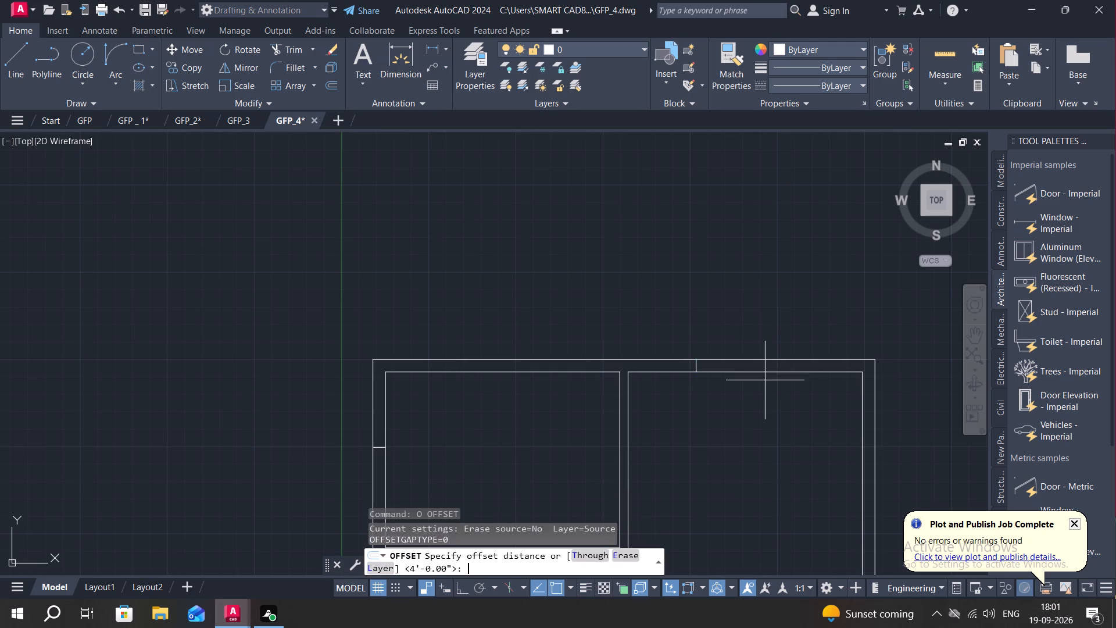
{"action": "type", "text": "5'"}
{"action": "key", "text": "space"}
{"action": "left_click", "coordinate": [697, 366]}
{"action": "left_click", "coordinate": [794, 379]}
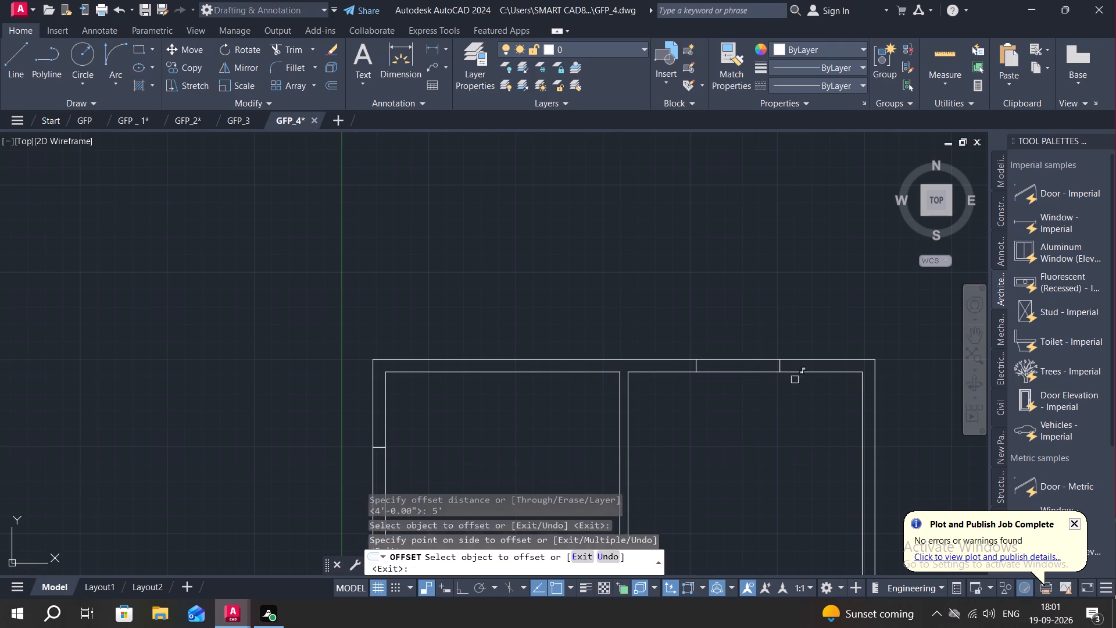
{"action": "key", "text": "Escape"}
Draw a short horizontal line across the east exterior wall's thickness at the southern part of the north-east room.
{"action": "middle_click_drag", "start_coordinate": [799, 451], "coordinate": [723, 325]}
{"action": "type", "text": "L"}
{"action": "key", "text": "space"}
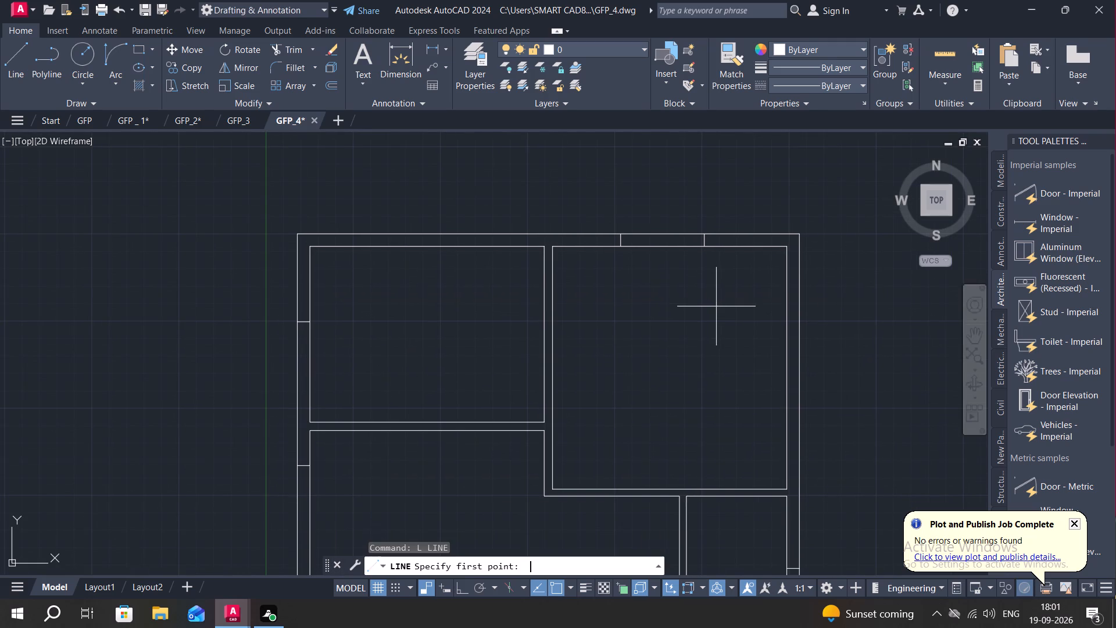
{"action": "left_click", "coordinate": [786, 424]}
{"action": "left_click", "coordinate": [797, 424]}
{"action": "key", "text": "Escape"}
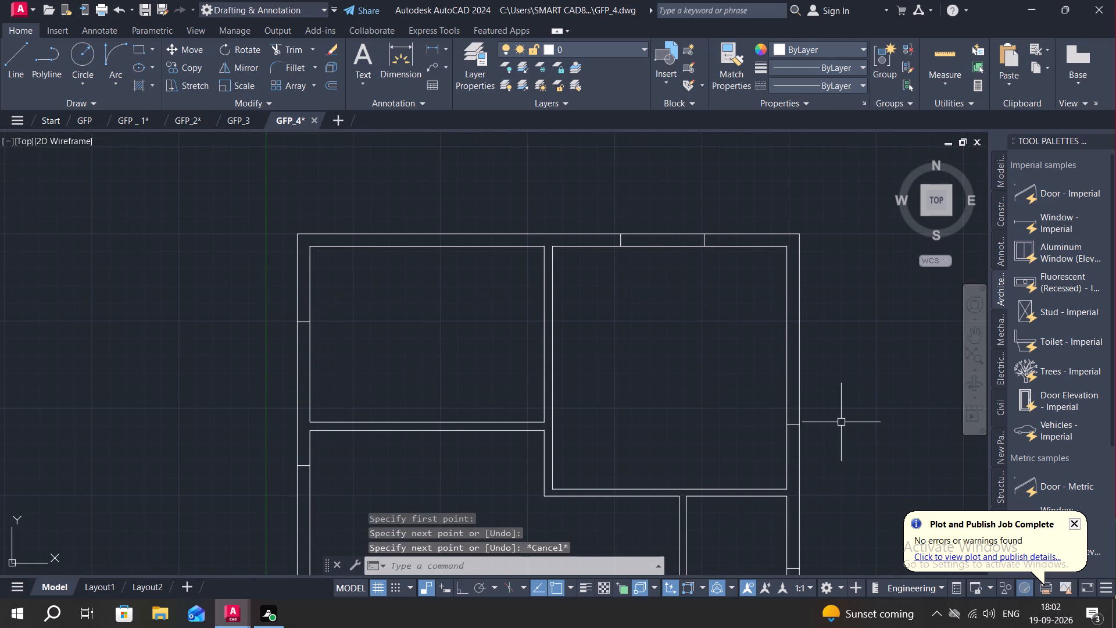
Offset the north-east room's east wall cross line 5' to the north.
{"action": "key", "text": "o"}
{"action": "key", "text": "space"}
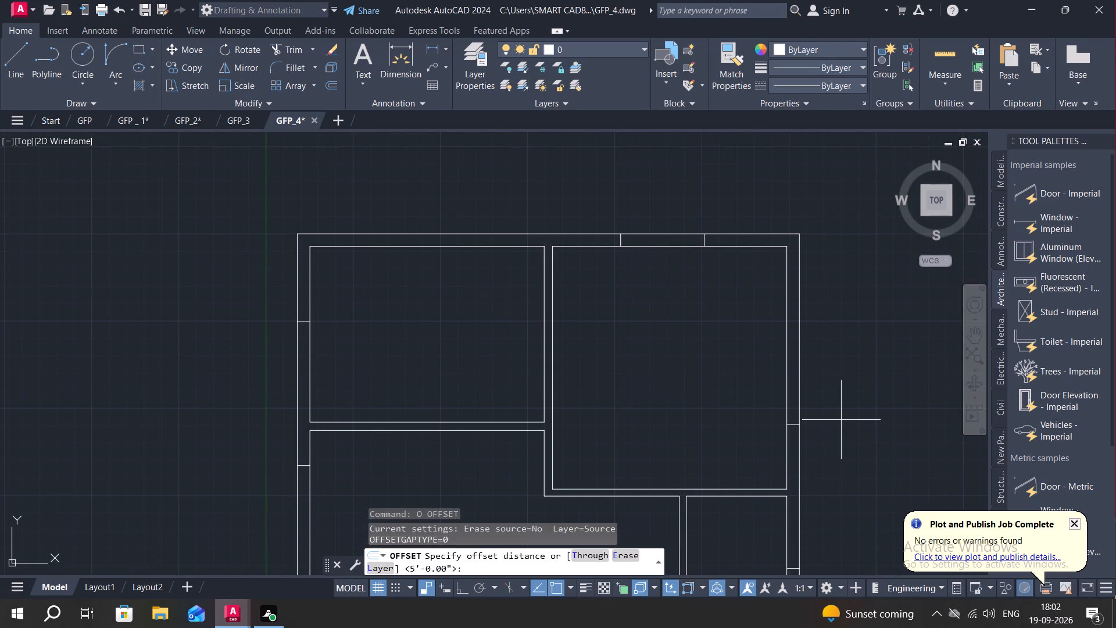
{"action": "key", "text": "space"}
{"action": "left_click", "coordinate": [798, 426]}
{"action": "left_click", "coordinate": [789, 354]}
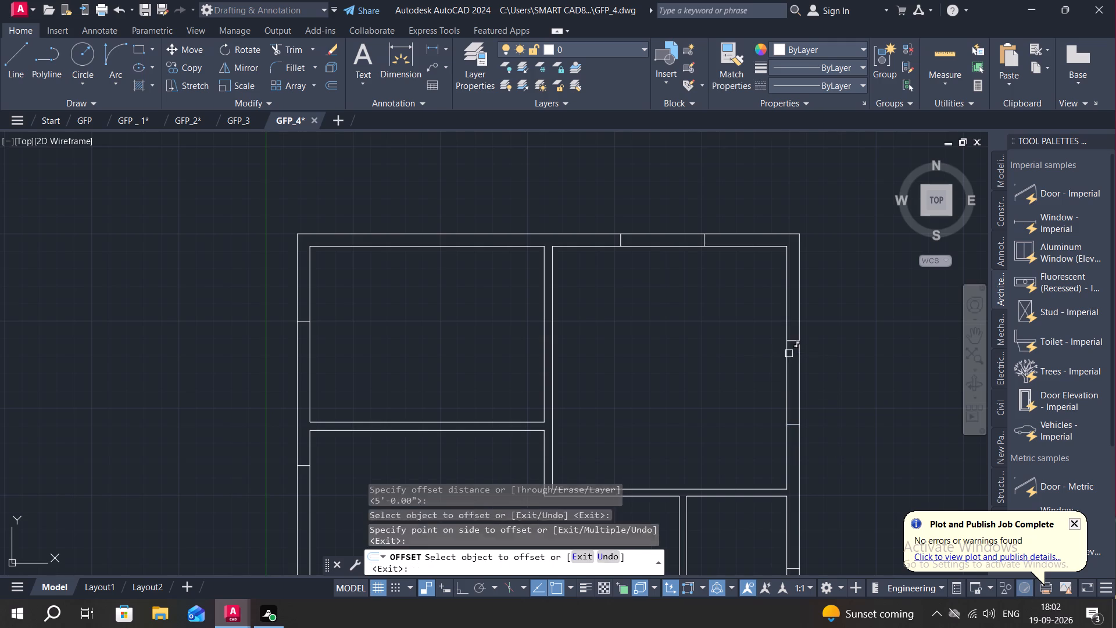
{"action": "middle_click_drag", "start_coordinate": [657, 398], "coordinate": [780, 365]}
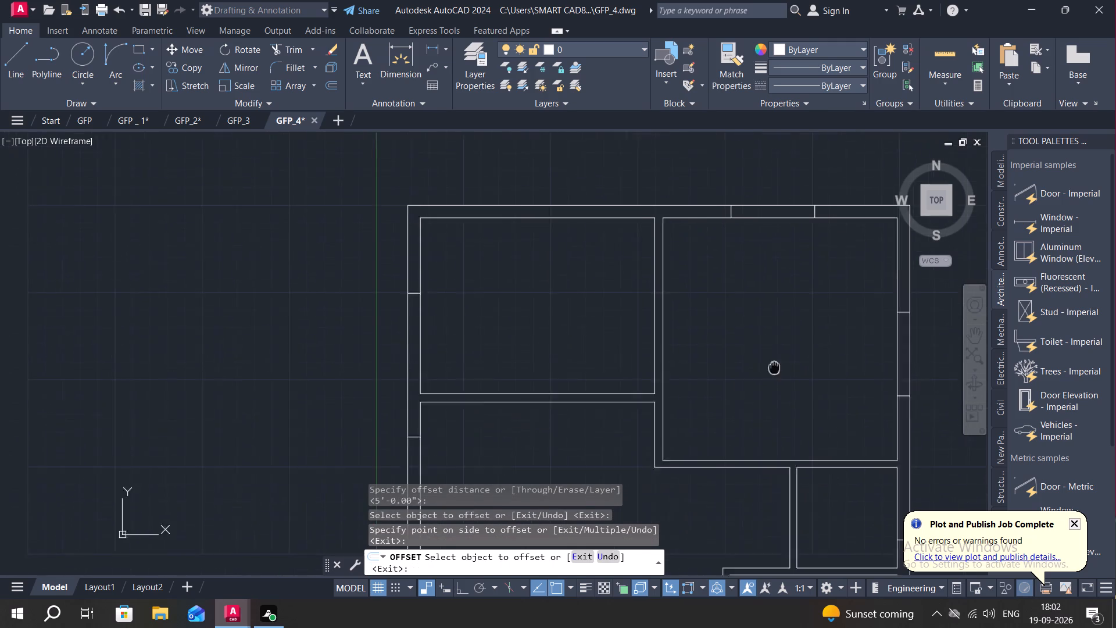
{"action": "key", "text": "Escape"}
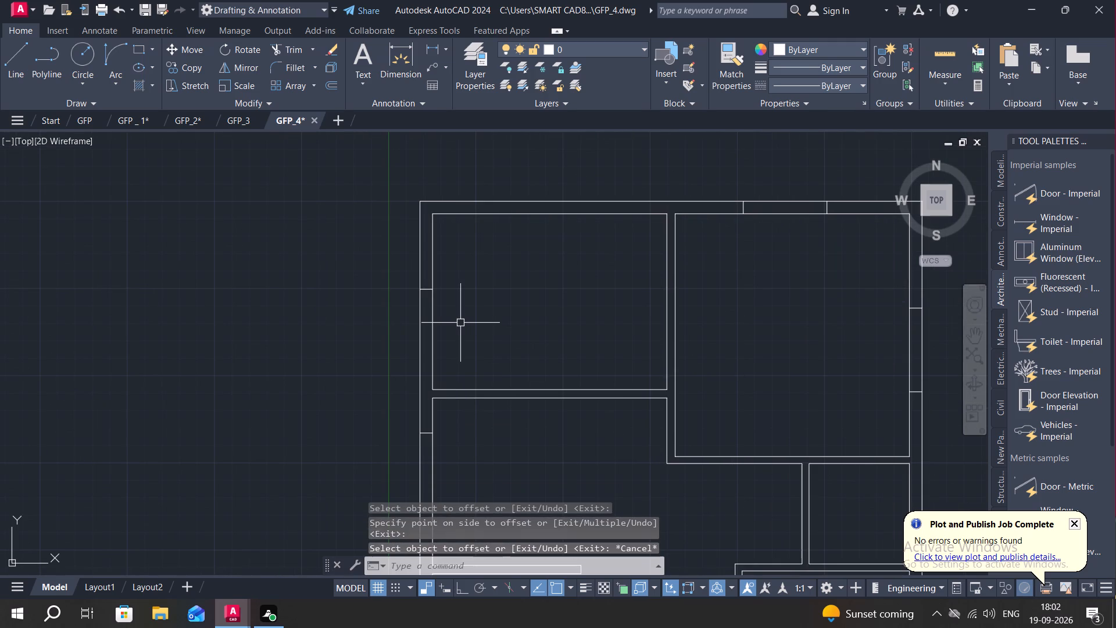
Start another offset for the cross lines in the exterior walls.
{"action": "type", "text": "O"}
{"action": "key", "text": "space"}
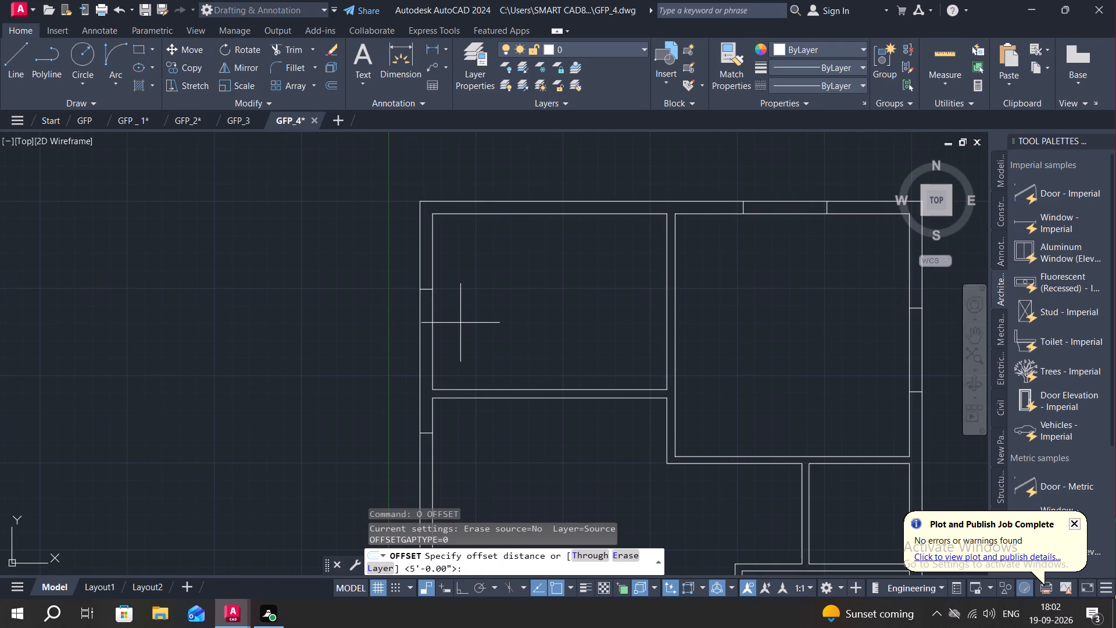
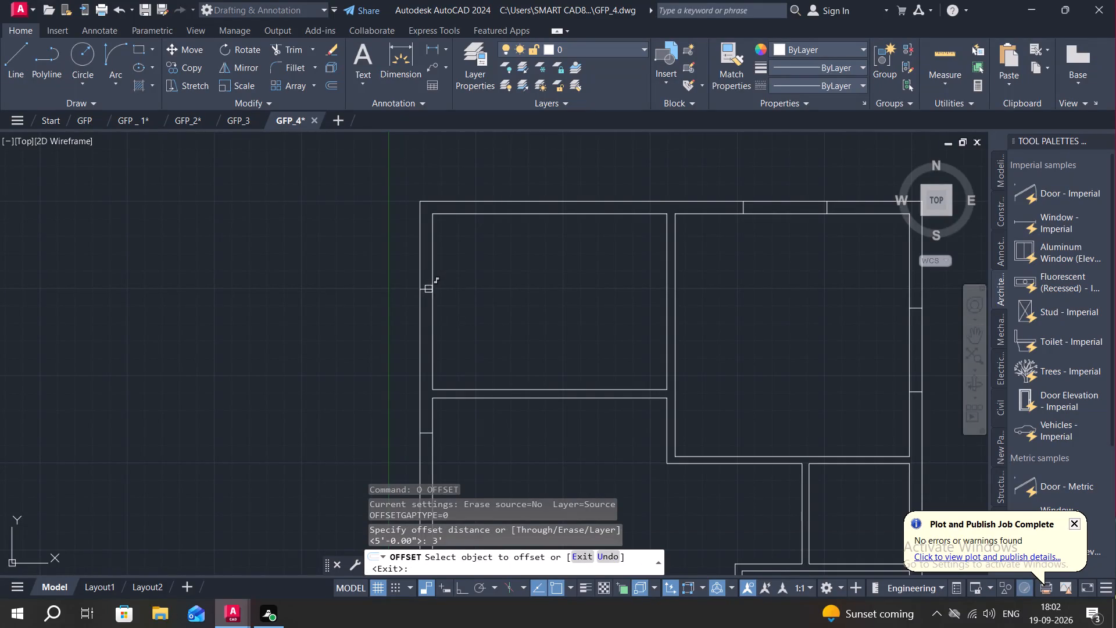
Offset the north-west room's west wall cross line 3' to the south.
{"action": "left_click", "coordinate": [428, 290]}
{"action": "left_click", "coordinate": [427, 326]}
{"action": "middle_click_drag", "start_coordinate": [366, 373], "coordinate": [394, 282]}
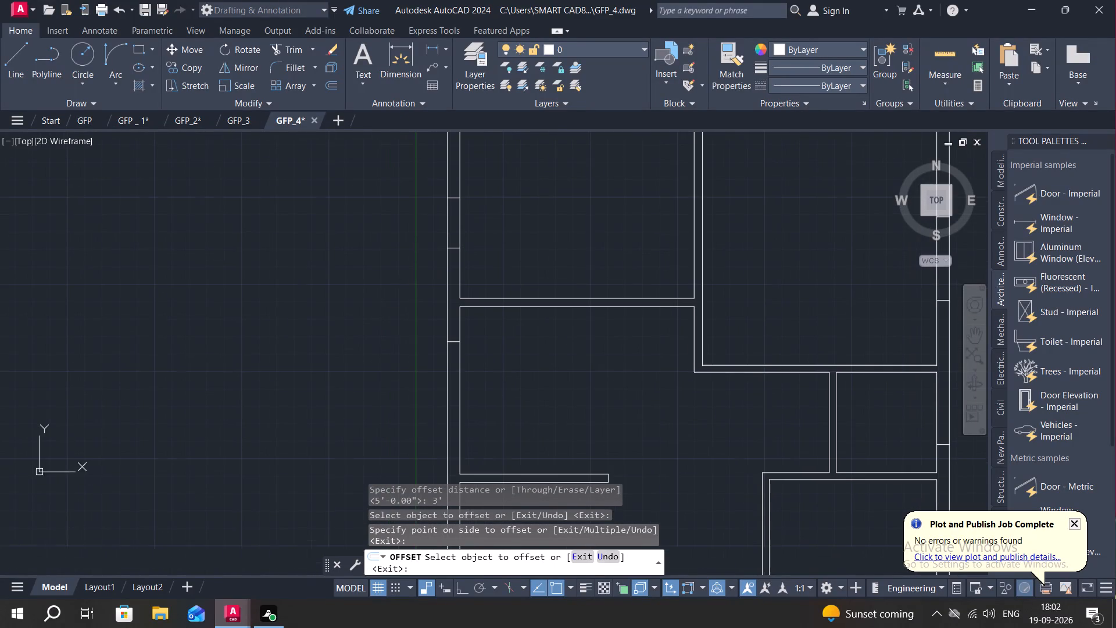
{"action": "key", "text": "Escape"}
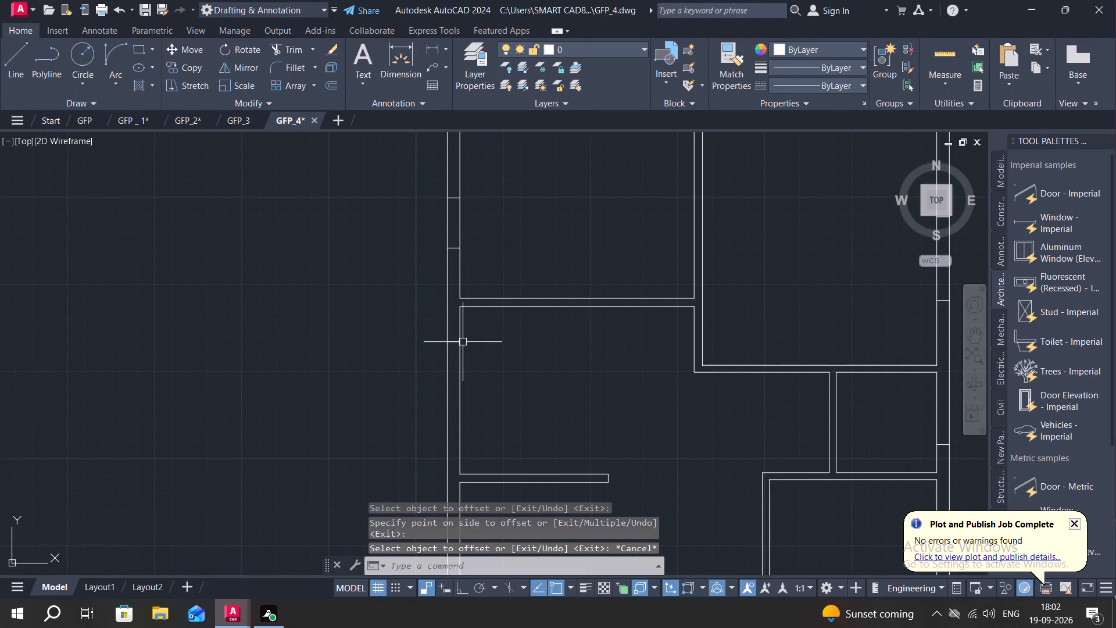
Offset the west exterior wall's cross line in the middle west room 4' to the south.
{"action": "type", "text": "O"}
{"action": "key", "text": "space"}
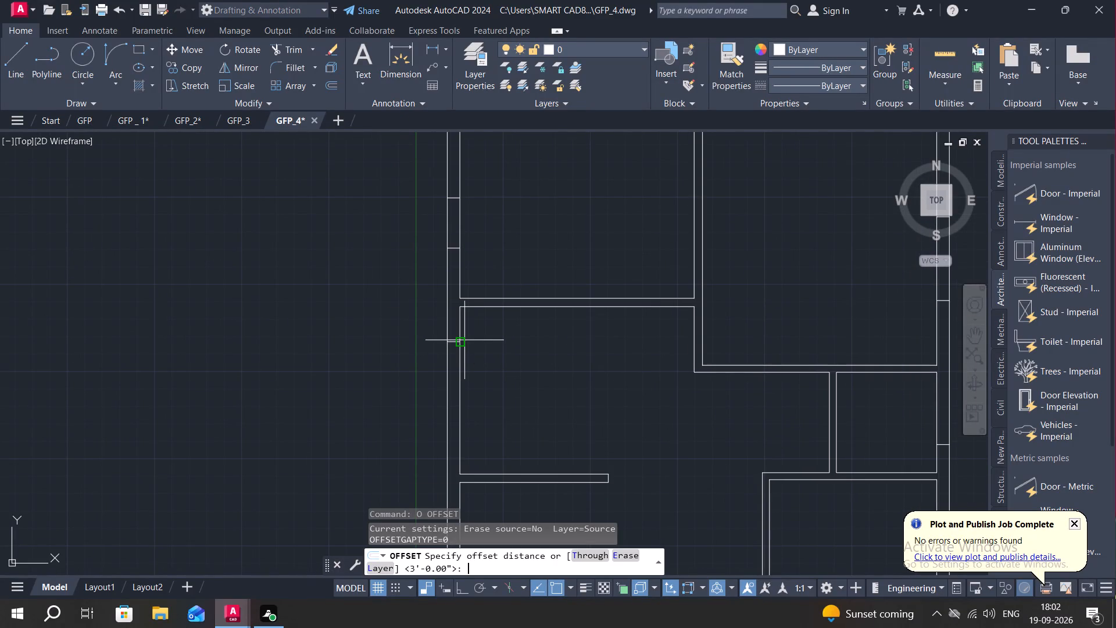
{"action": "key", "text": "4"}
{"action": "key", "text": "apostrophe"}
{"action": "key", "text": "space"}
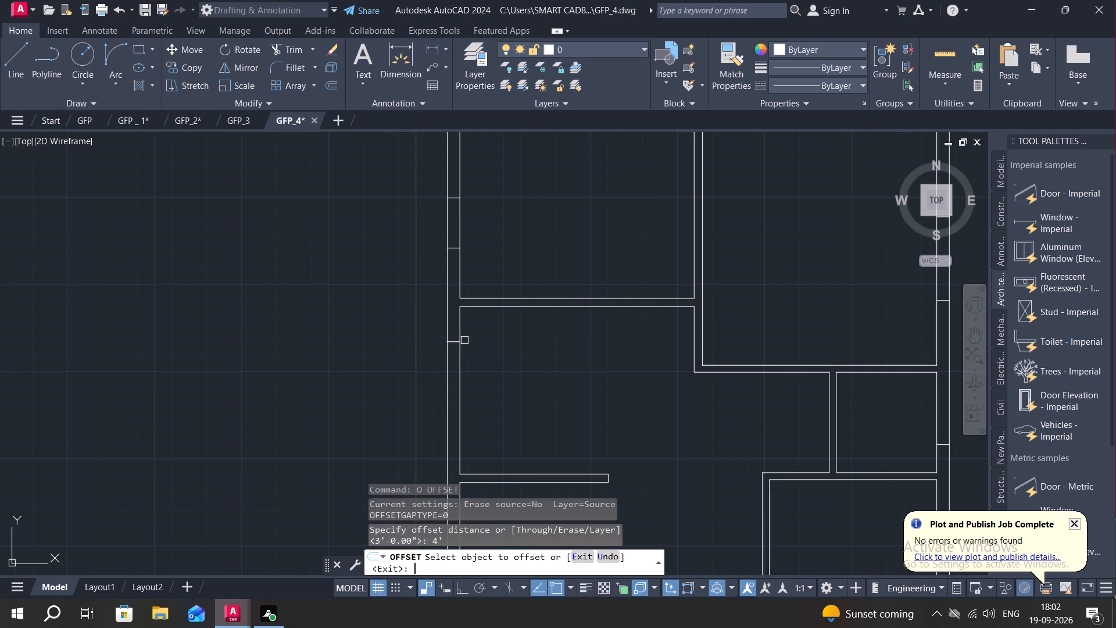
{"action": "left_click", "coordinate": [456, 341]}
{"action": "left_click", "coordinate": [461, 391]}
{"action": "key", "text": "Escape"}
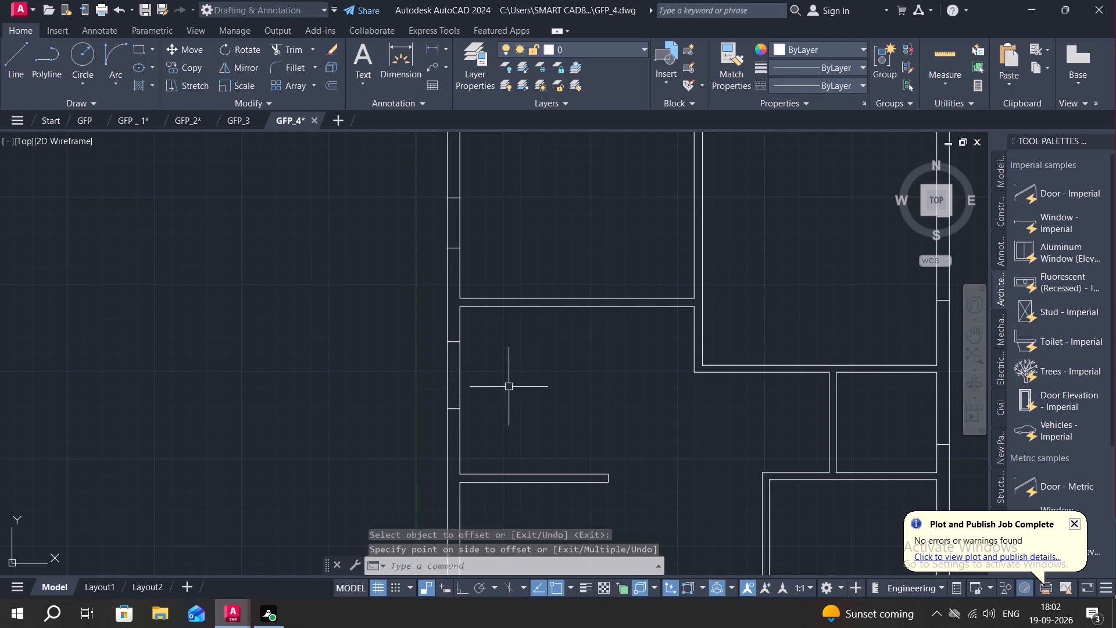
Delete the western one of the two cross lines in the south exterior wall.
{"action": "middle_click_drag", "start_coordinate": [526, 401], "coordinate": [543, 363]}
{"action": "scroll", "coordinate": [550, 367], "scroll_direction": "down", "scroll_amount": 1}
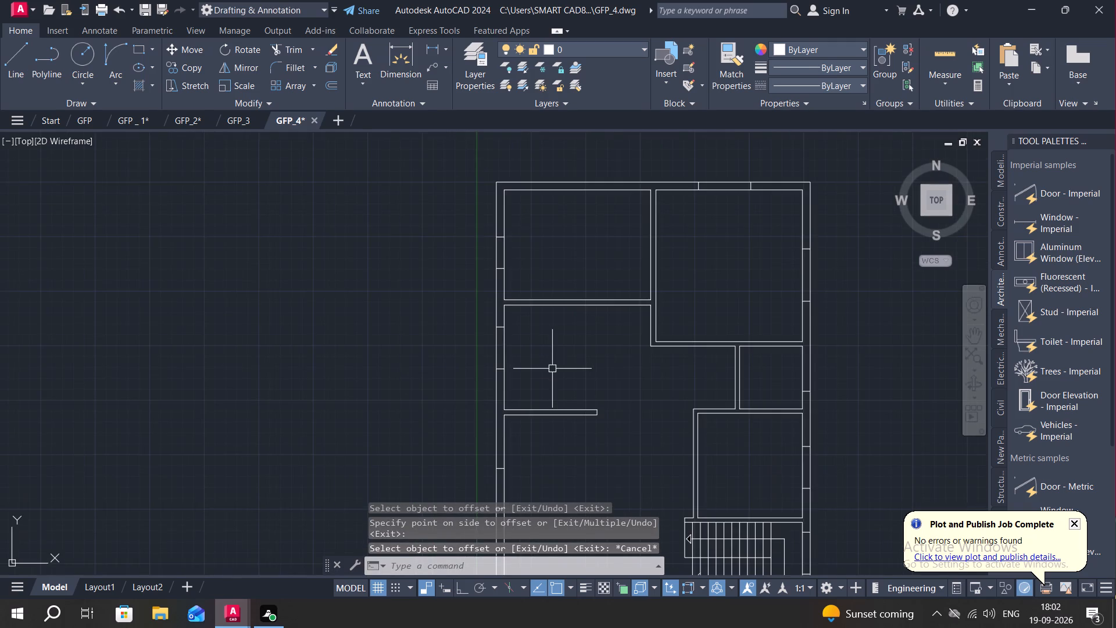
{"action": "middle_click_drag", "start_coordinate": [553, 370], "coordinate": [547, 228]}
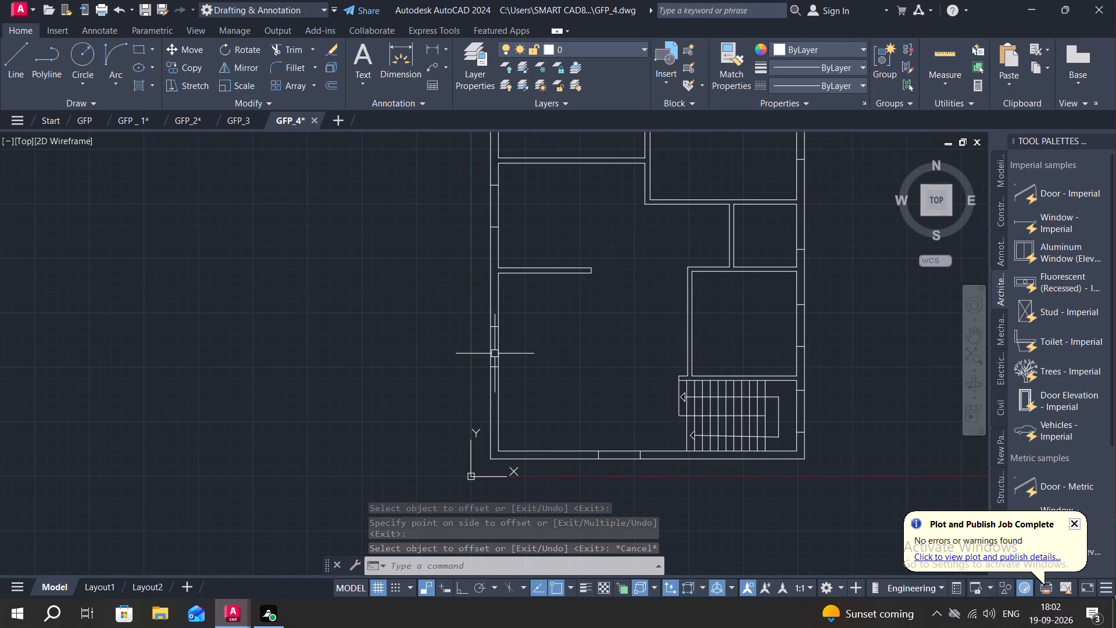
{"action": "scroll", "coordinate": [610, 413], "scroll_direction": "up", "scroll_amount": 1}
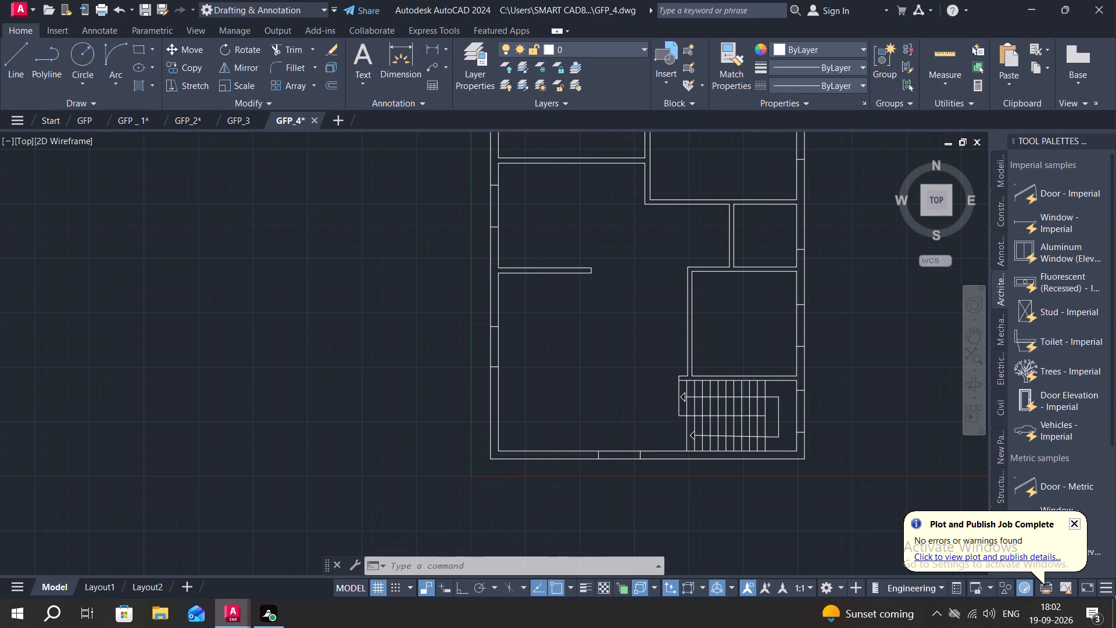
{"action": "left_click", "coordinate": [589, 479]}
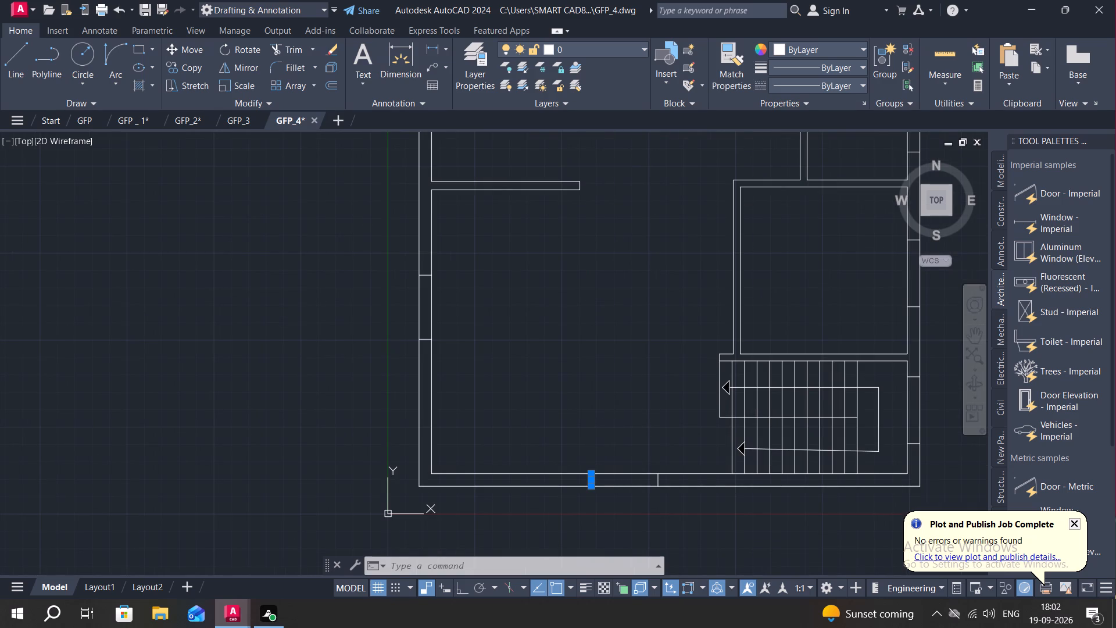
{"action": "key", "text": "Delete"}
Offset the remaining cross line in the south exterior wall 5' to the west.
{"action": "type", "text": "O"}
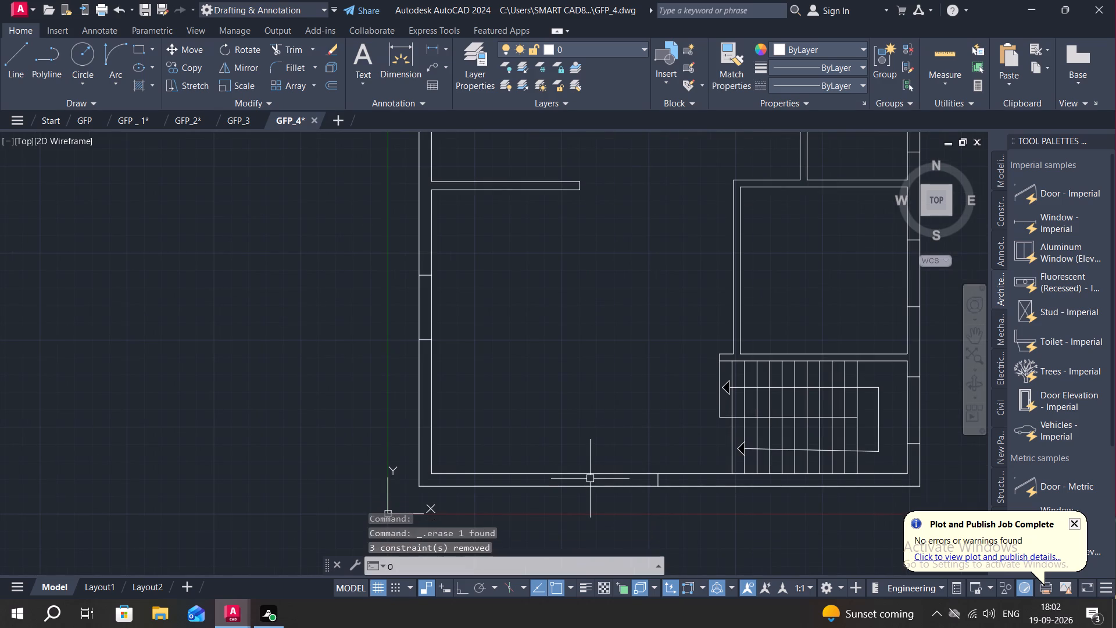
{"action": "key", "text": "space"}
{"action": "type", "text": "5'"}
{"action": "key", "text": "Return"}
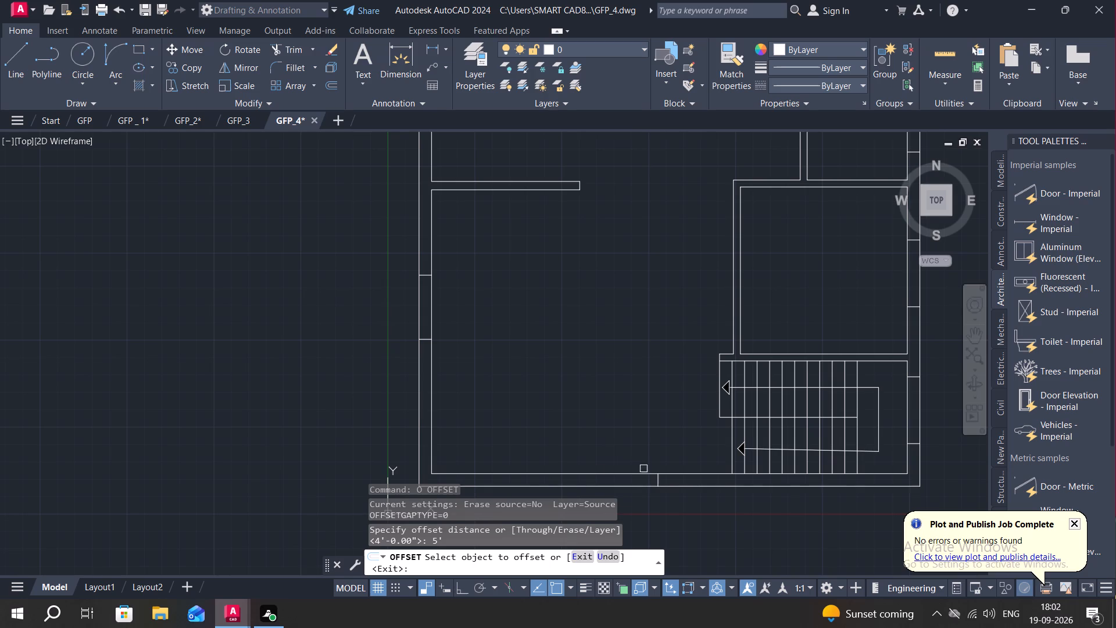
{"action": "left_click", "coordinate": [657, 482]}
{"action": "left_click", "coordinate": [604, 480]}
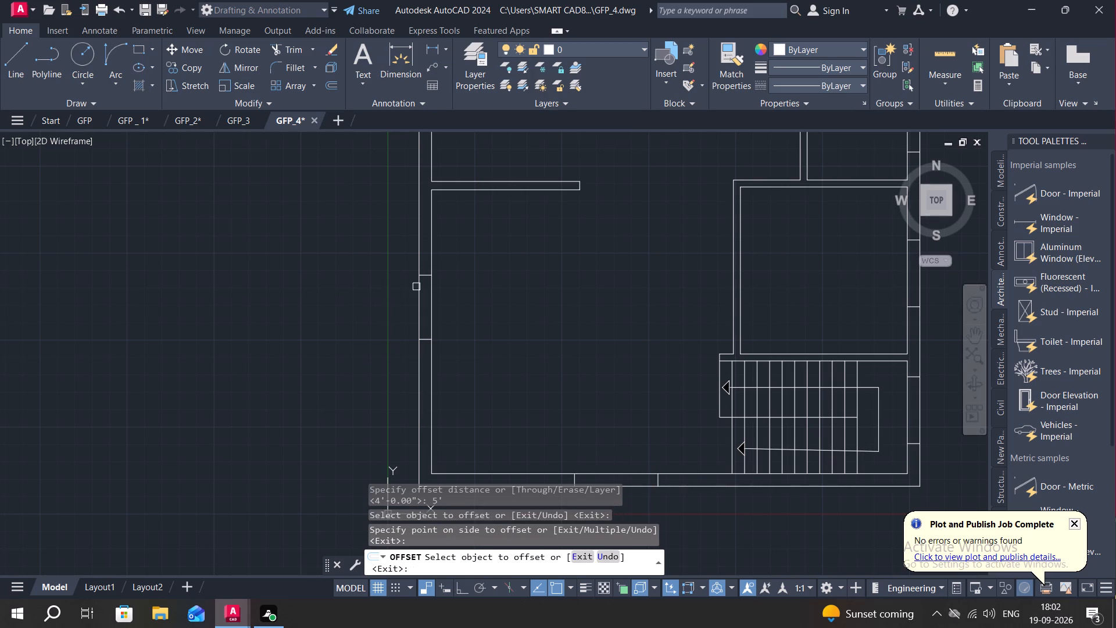
Offset the northern cross line in the south-west room's west wall 5' to the south.
{"action": "left_click", "coordinate": [425, 275]}
{"action": "left_click", "coordinate": [414, 413]}
{"action": "key", "text": "Escape"}
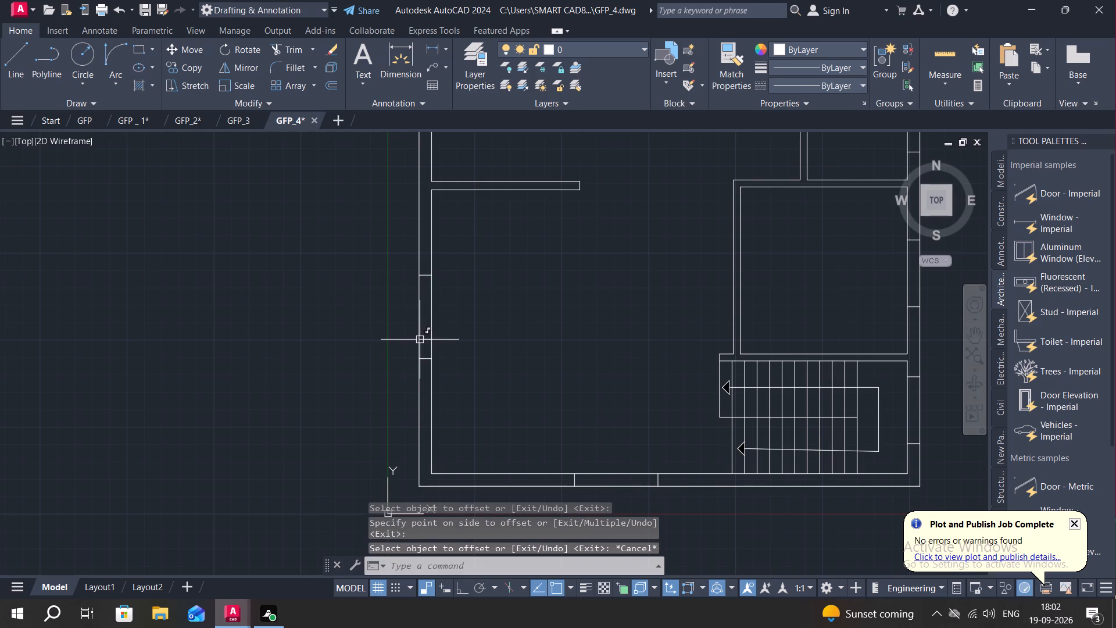
Delete the middle one of the three cross lines in the south-west room's west wall.
{"action": "left_click", "coordinate": [422, 341]}
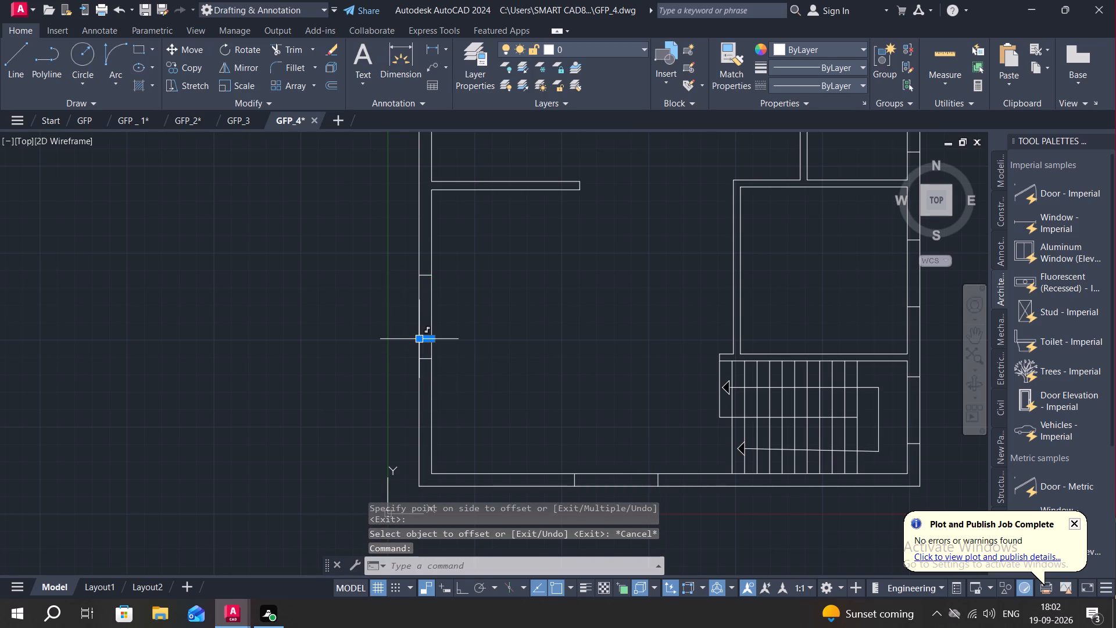
{"action": "key", "text": "Delete"}
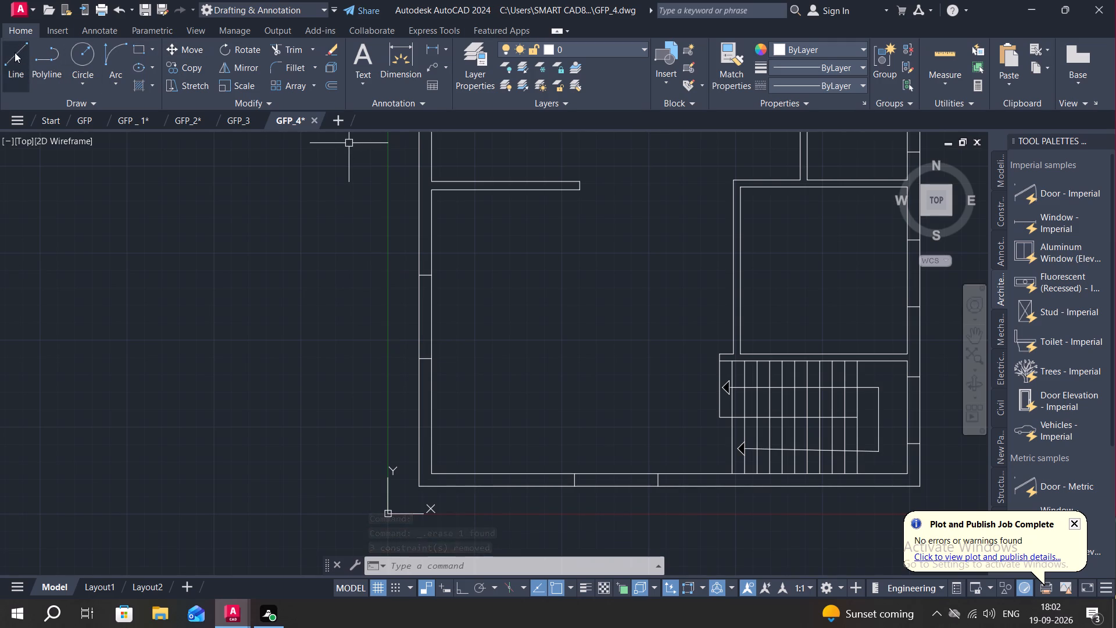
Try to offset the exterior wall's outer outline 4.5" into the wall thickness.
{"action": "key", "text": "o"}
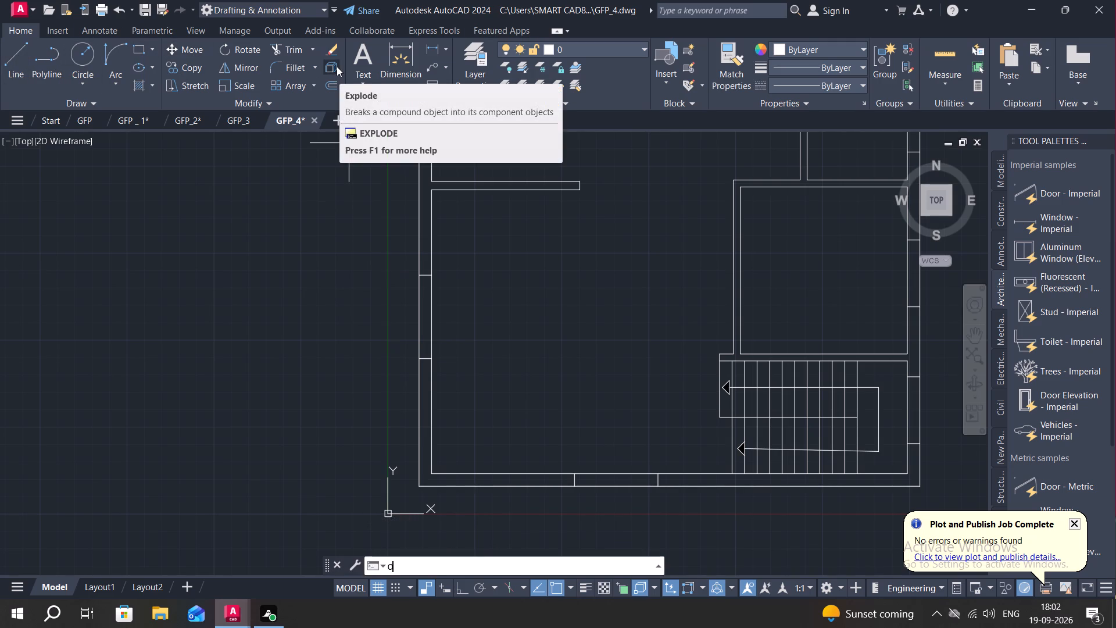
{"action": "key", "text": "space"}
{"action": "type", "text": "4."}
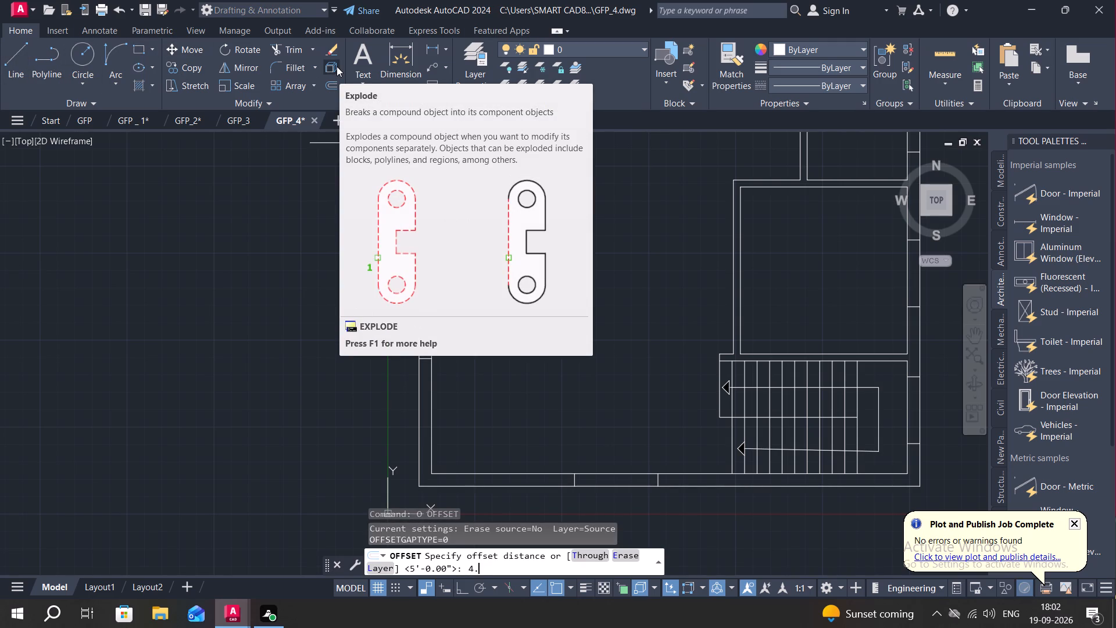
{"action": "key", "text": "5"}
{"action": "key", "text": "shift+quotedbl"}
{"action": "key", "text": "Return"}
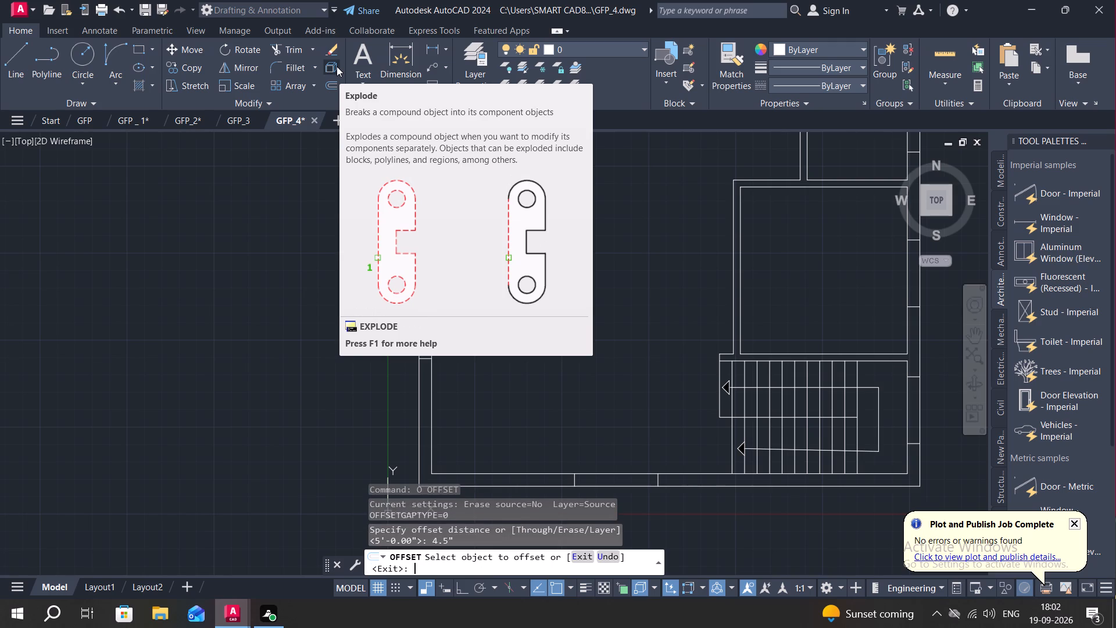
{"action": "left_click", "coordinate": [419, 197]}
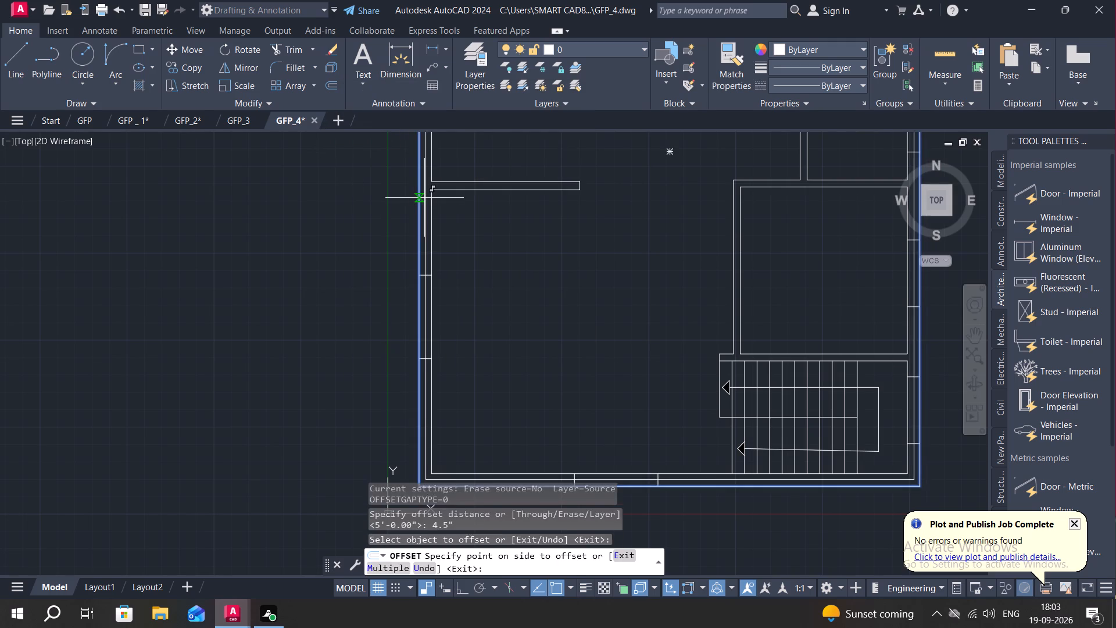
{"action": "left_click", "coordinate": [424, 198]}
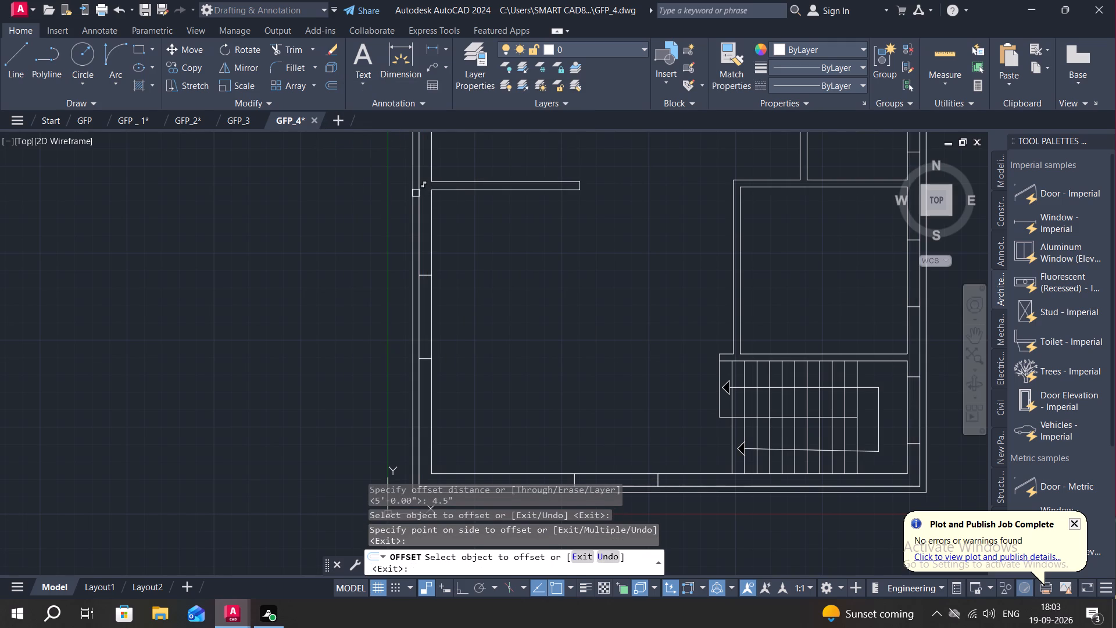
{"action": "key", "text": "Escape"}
Offset the exterior wall's outer outline 4.5" inward as a centre line within the wall.
{"action": "key", "text": "space"}
{"action": "key", "text": "space"}
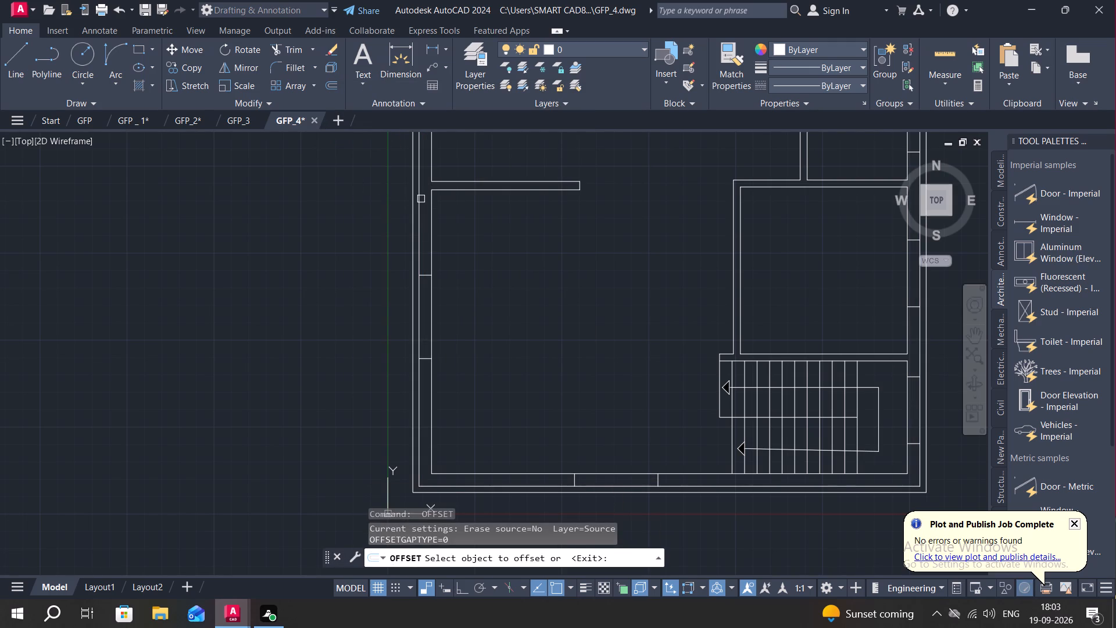
{"action": "left_click", "coordinate": [421, 199]}
{"action": "left_click", "coordinate": [430, 199]}
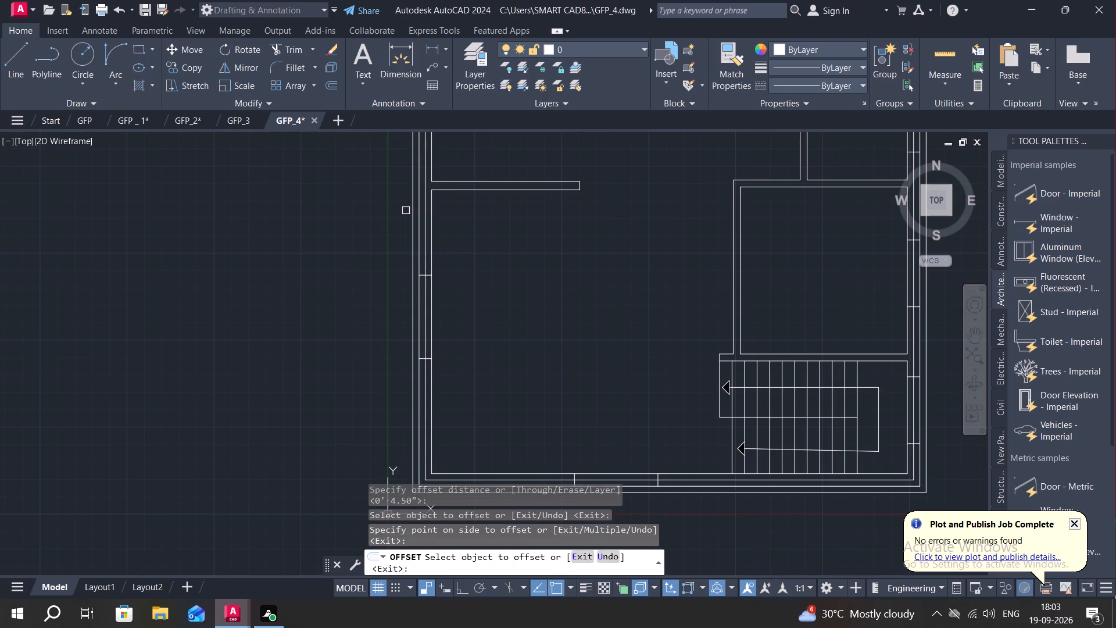
{"action": "key", "text": "Escape"}
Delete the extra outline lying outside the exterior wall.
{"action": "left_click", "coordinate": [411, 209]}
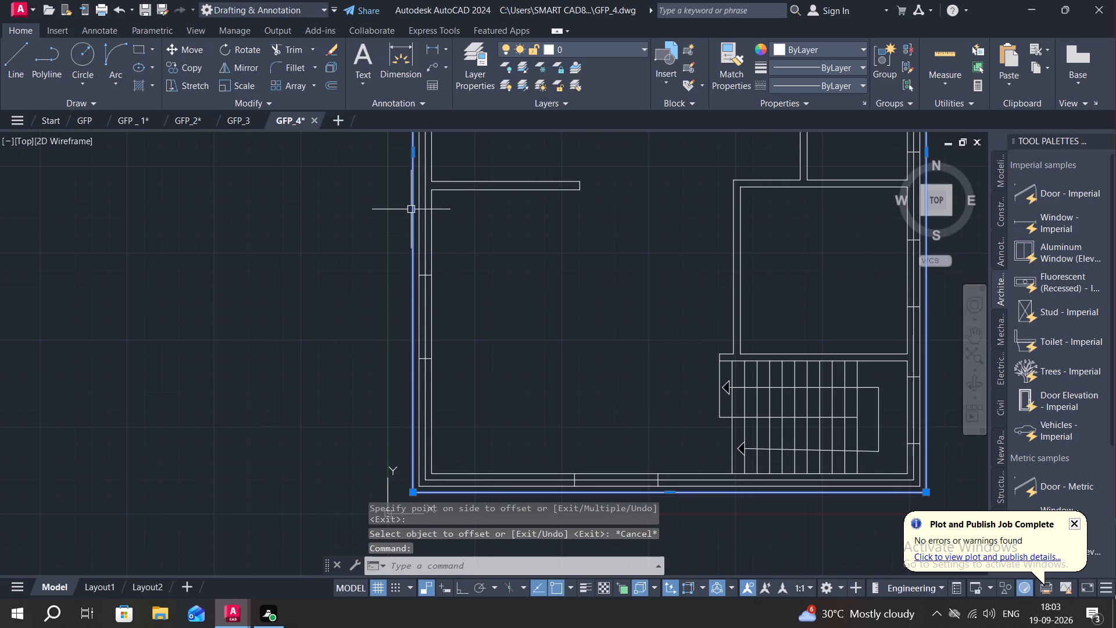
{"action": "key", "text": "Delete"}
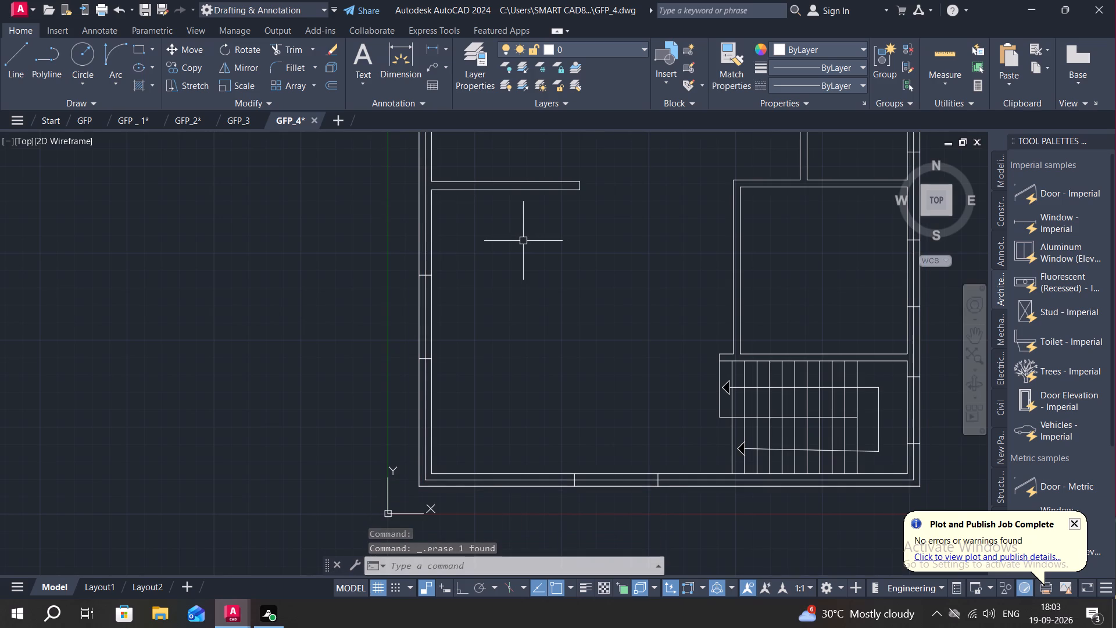
Trim away the south exterior wall's inner and outer faces at its opening, along with both cross lines.
{"action": "type", "text": "TR"}
{"action": "key", "text": "space"}
{"action": "middle_click_drag", "start_coordinate": [556, 356], "coordinate": [466, 209]}
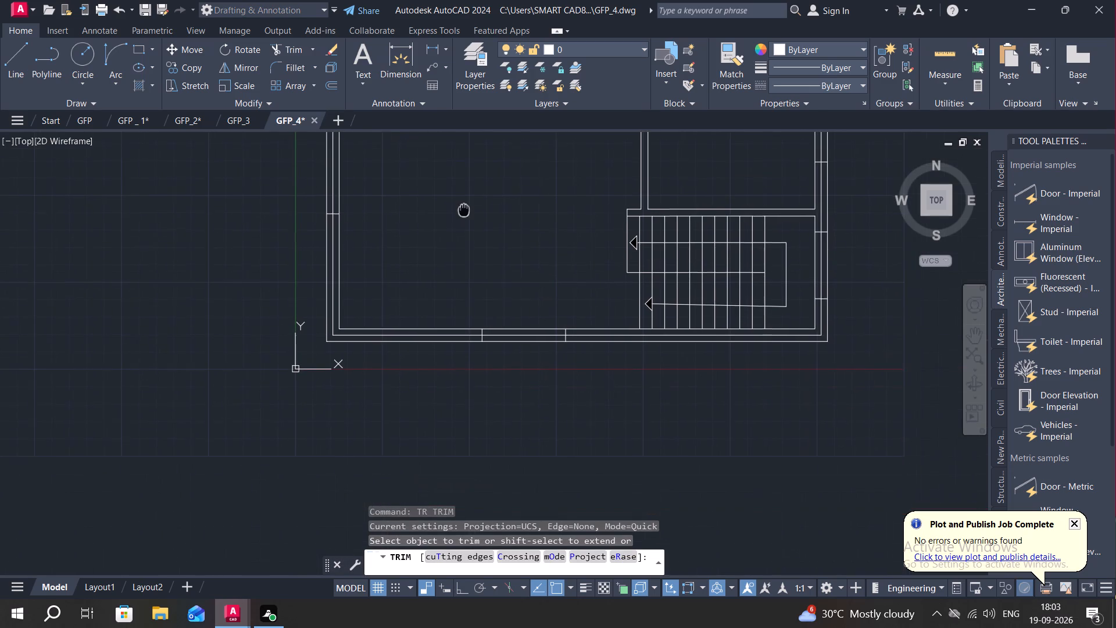
{"action": "scroll", "coordinate": [504, 316], "scroll_direction": "up", "scroll_amount": 3}
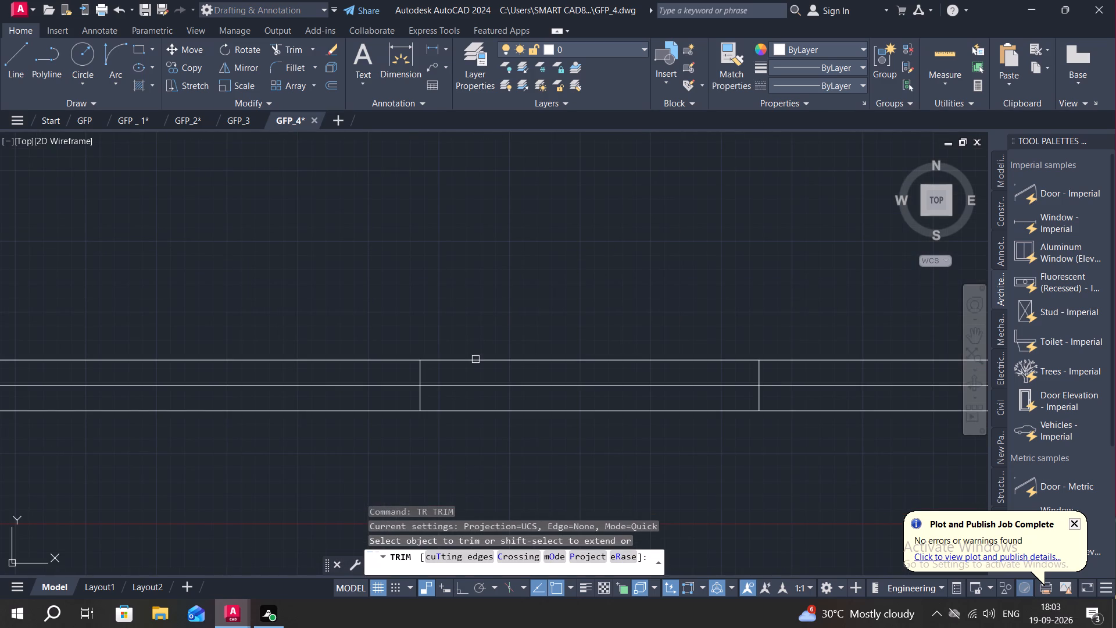
{"action": "left_click", "coordinate": [475, 359]}
{"action": "left_click", "coordinate": [500, 408]}
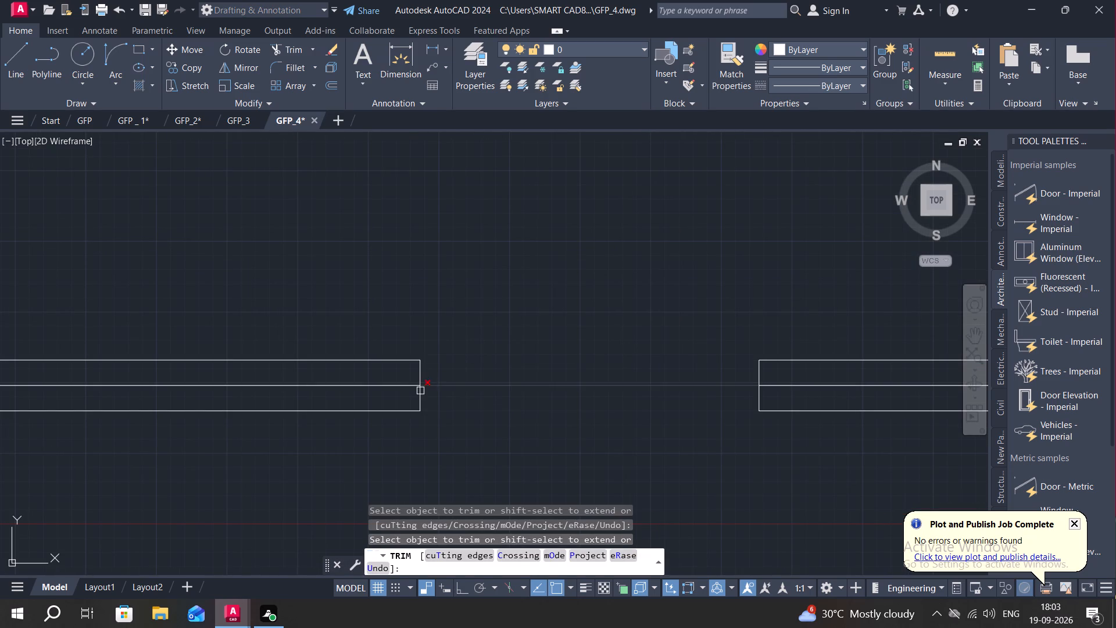
{"action": "left_click", "coordinate": [423, 395]}
{"action": "left_click", "coordinate": [422, 377]}
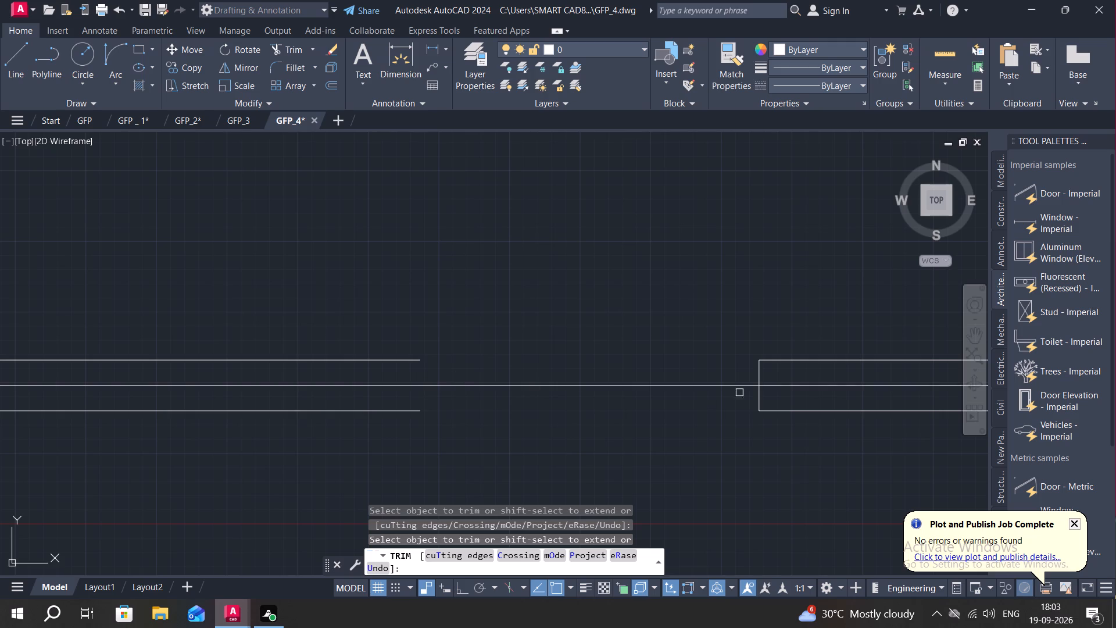
{"action": "left_click", "coordinate": [760, 394]}
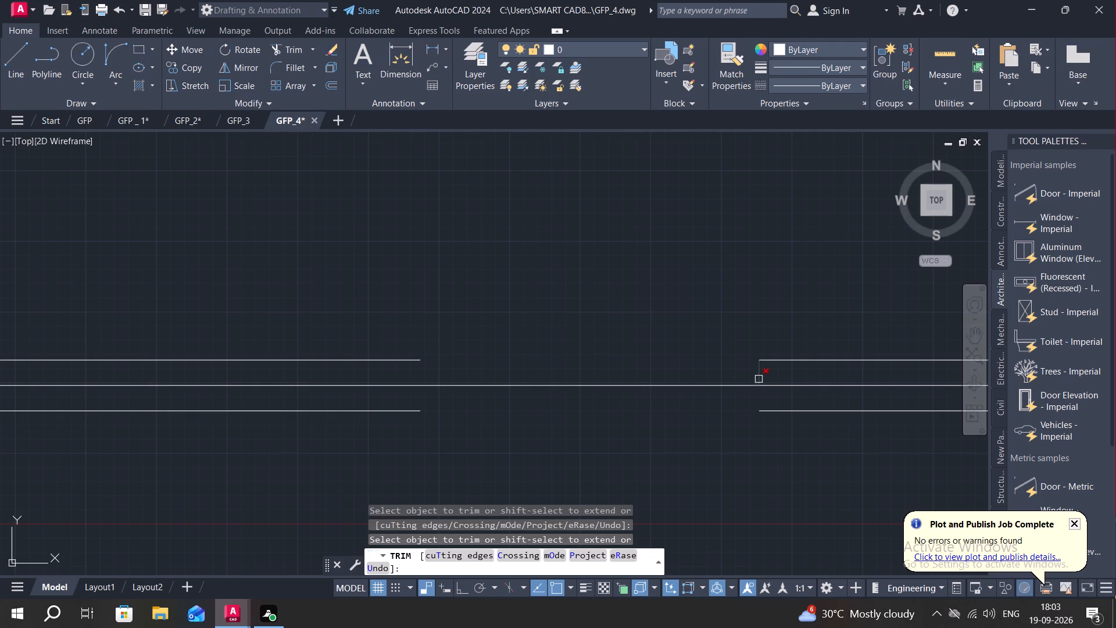
{"action": "left_click", "coordinate": [759, 377]}
Trim away the east exterior wall's inner and outer faces at the opening beside the staircase, along with both cross lines.
{"action": "scroll", "coordinate": [695, 374], "scroll_direction": "down", "scroll_amount": 2}
{"action": "scroll", "coordinate": [581, 356], "scroll_direction": "down", "scroll_amount": 2}
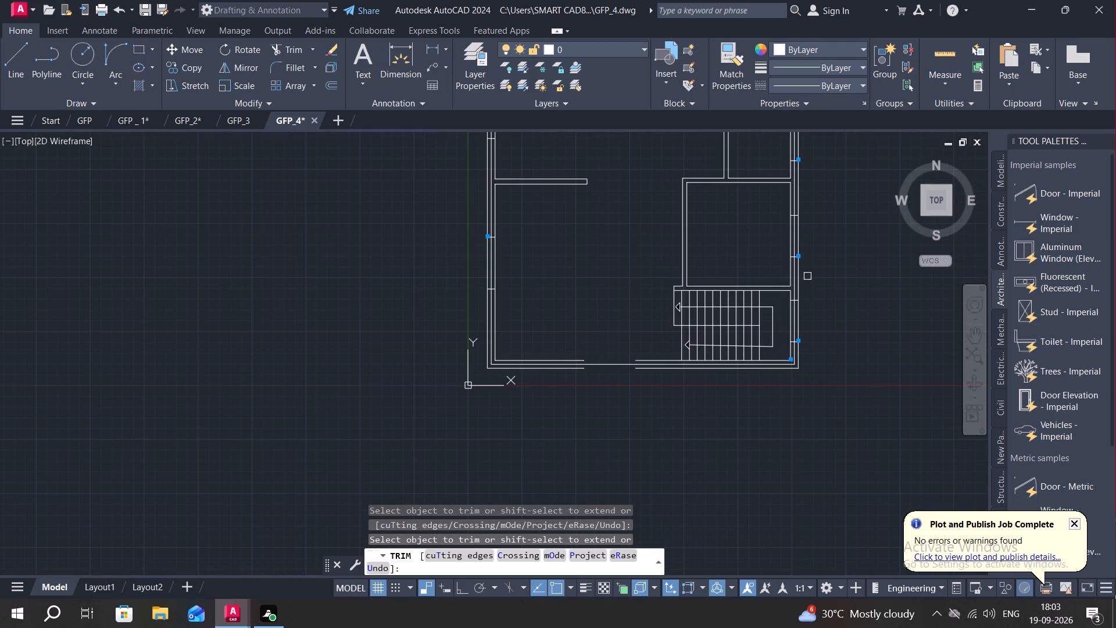
{"action": "scroll", "coordinate": [801, 318], "scroll_direction": "up", "scroll_amount": 2}
{"action": "left_click", "coordinate": [789, 313]}
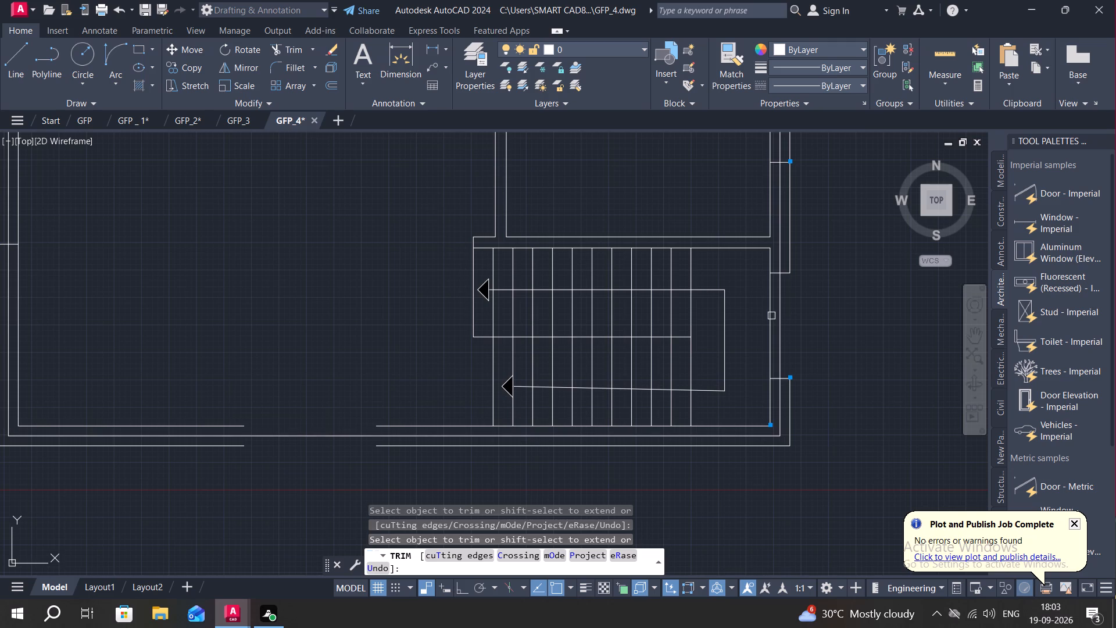
{"action": "left_click", "coordinate": [771, 316]}
{"action": "scroll", "coordinate": [771, 372], "scroll_direction": "up", "scroll_amount": 3}
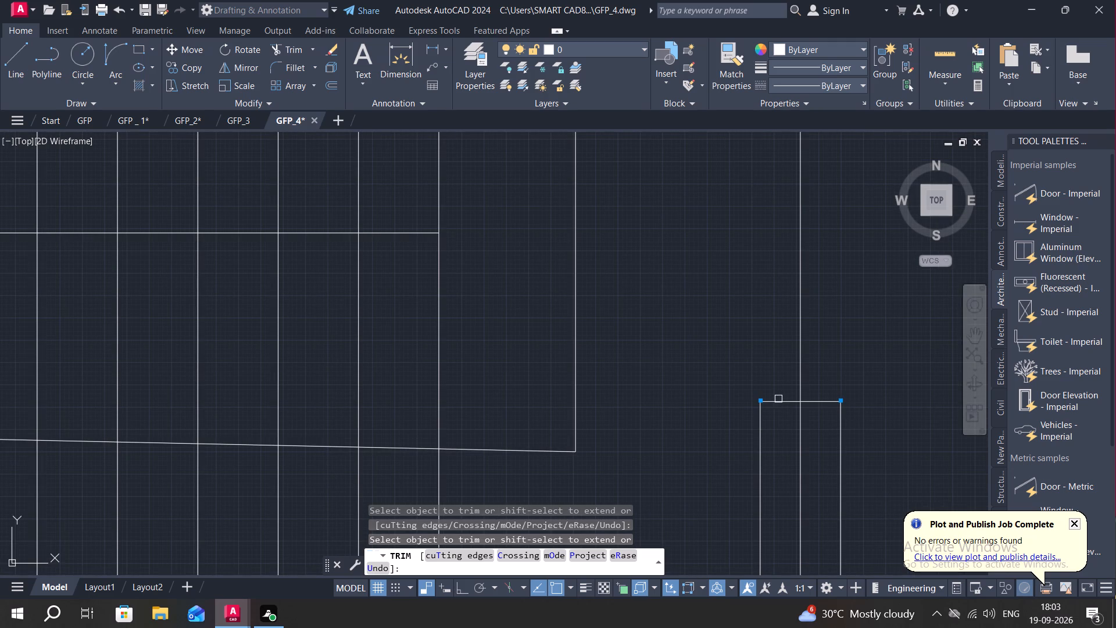
{"action": "left_click", "coordinate": [778, 399]}
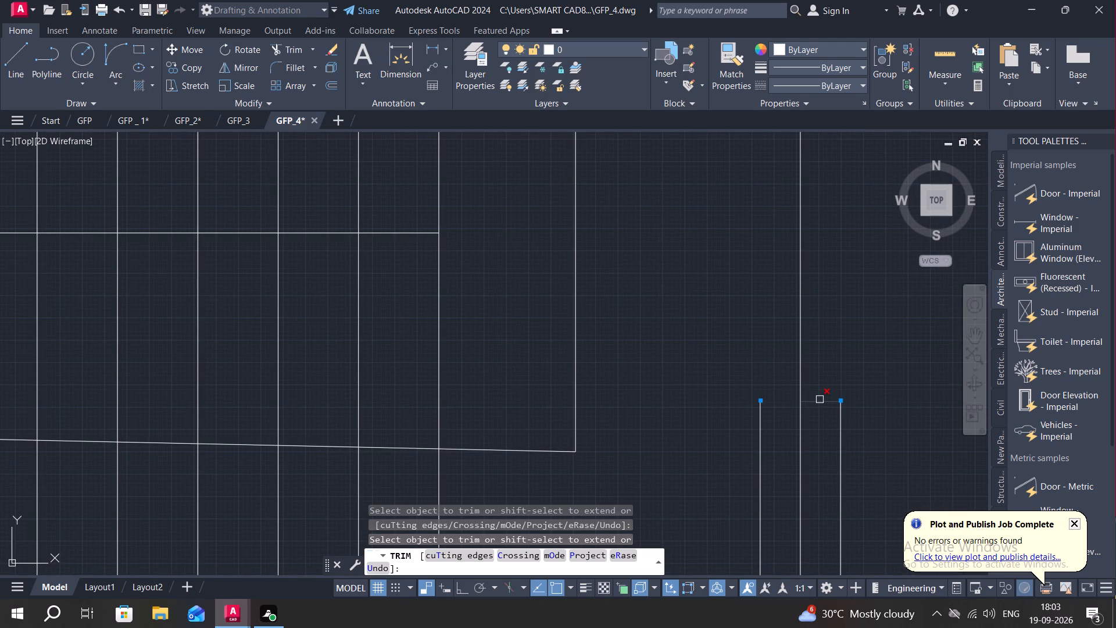
{"action": "left_click", "coordinate": [820, 399]}
{"action": "scroll", "coordinate": [857, 340], "scroll_direction": "down", "scroll_amount": 2}
{"action": "middle_click_drag", "start_coordinate": [789, 207], "coordinate": [797, 233]}
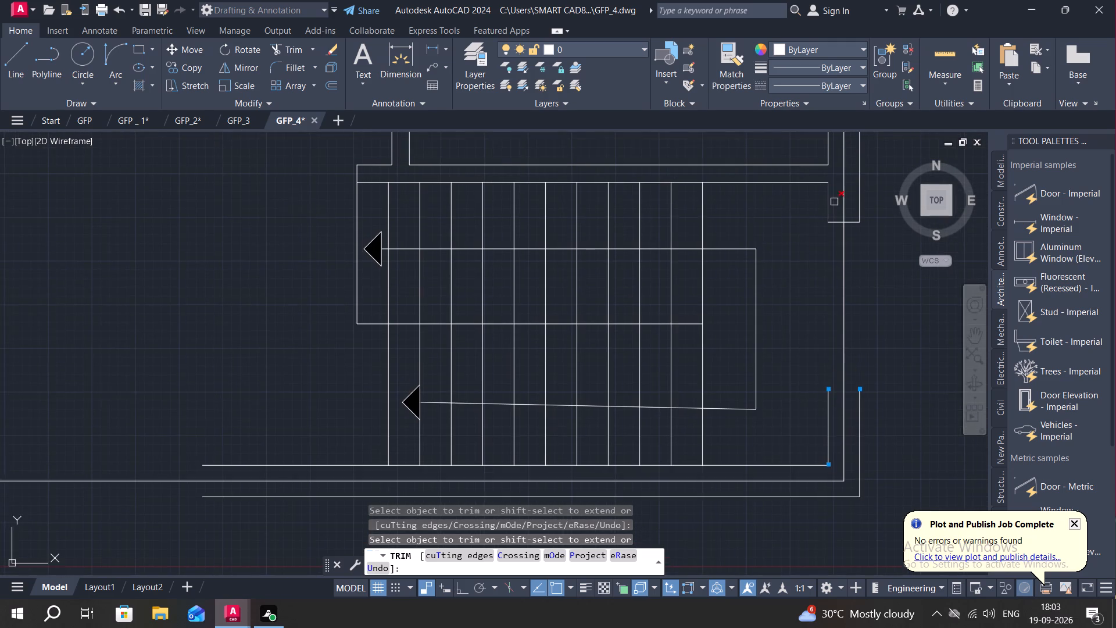
{"action": "scroll", "coordinate": [834, 203], "scroll_direction": "up", "scroll_amount": 3}
{"action": "left_click", "coordinate": [827, 279]}
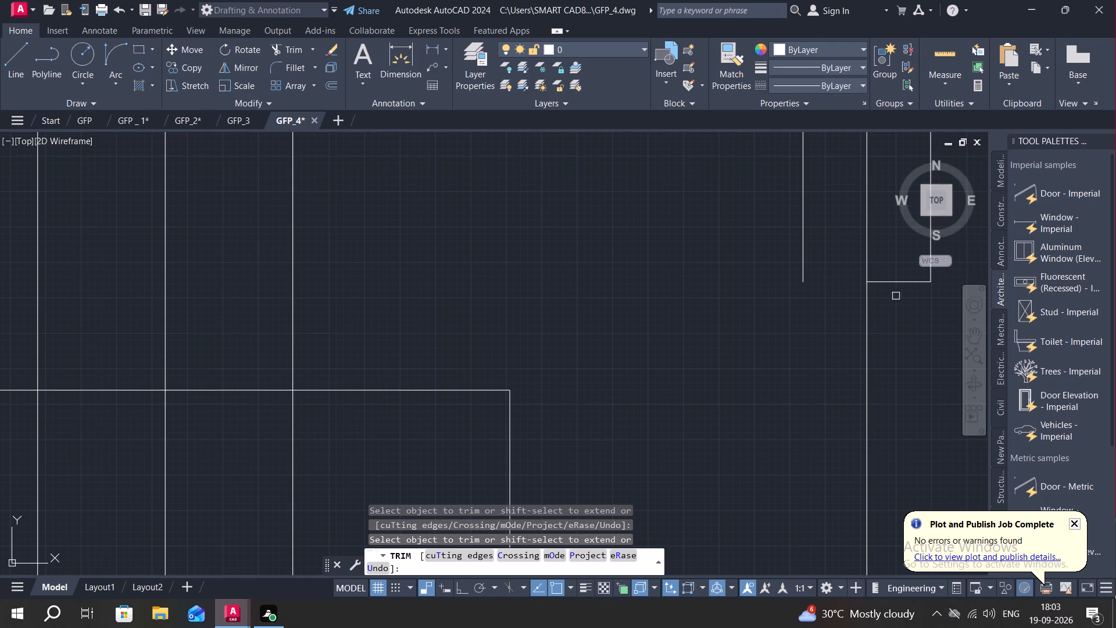
{"action": "left_click", "coordinate": [894, 283]}
Trim away both east wall faces and both cross lines at the opening of the room directly north of the staircase.
{"action": "scroll", "coordinate": [782, 291], "scroll_direction": "down", "scroll_amount": 2}
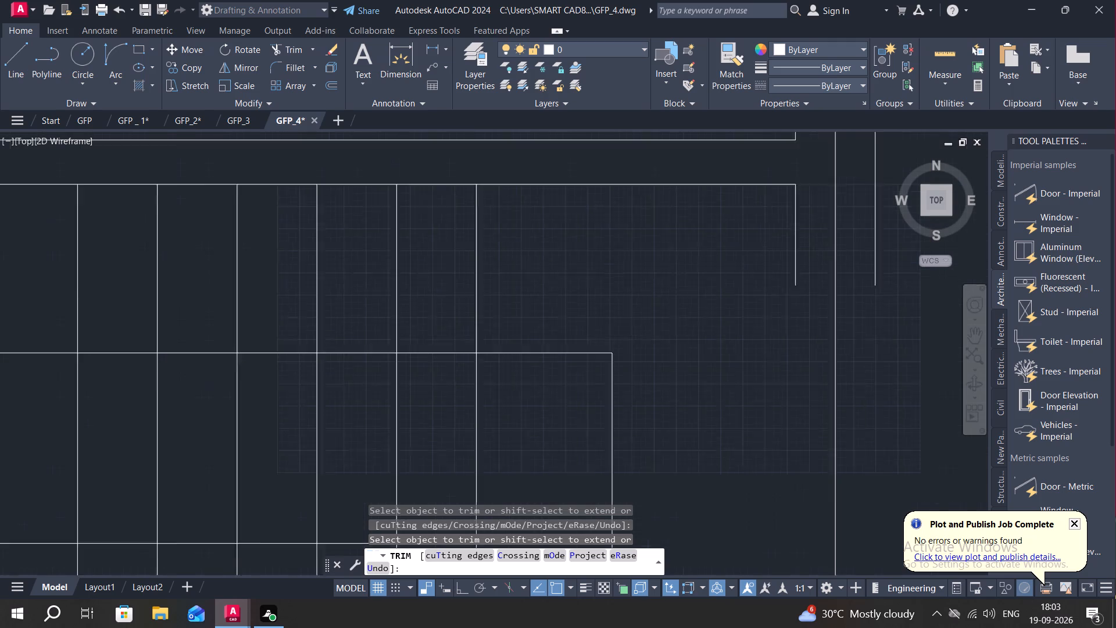
{"action": "scroll", "coordinate": [747, 287], "scroll_direction": "down", "scroll_amount": 2}
{"action": "middle_click_drag", "start_coordinate": [819, 206], "coordinate": [779, 342]}
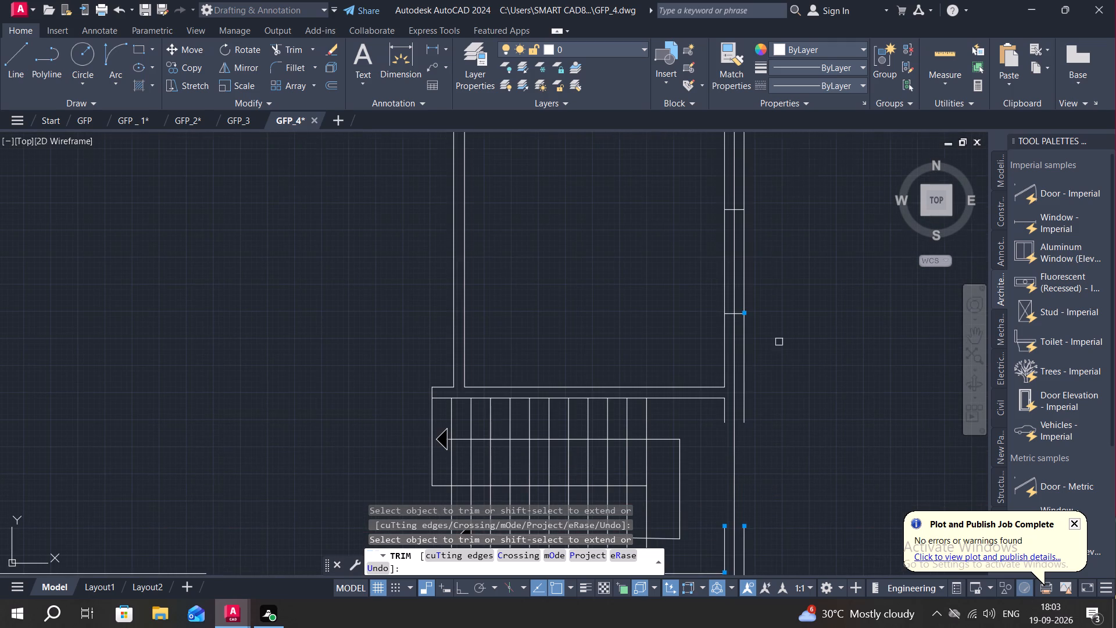
{"action": "left_click", "coordinate": [743, 255]}
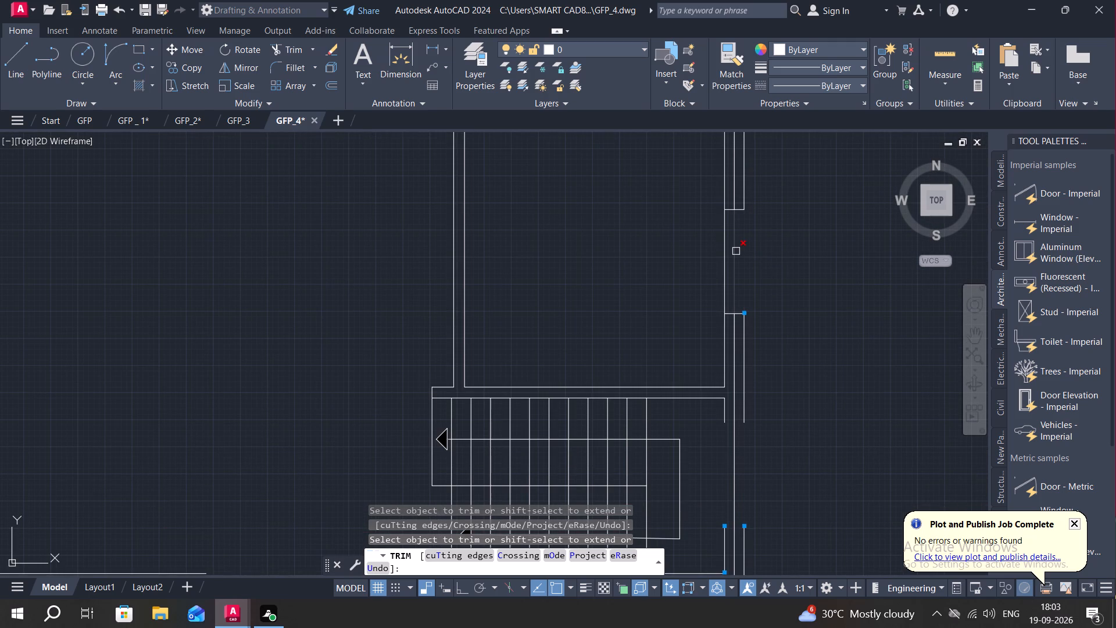
{"action": "left_click", "coordinate": [724, 247]}
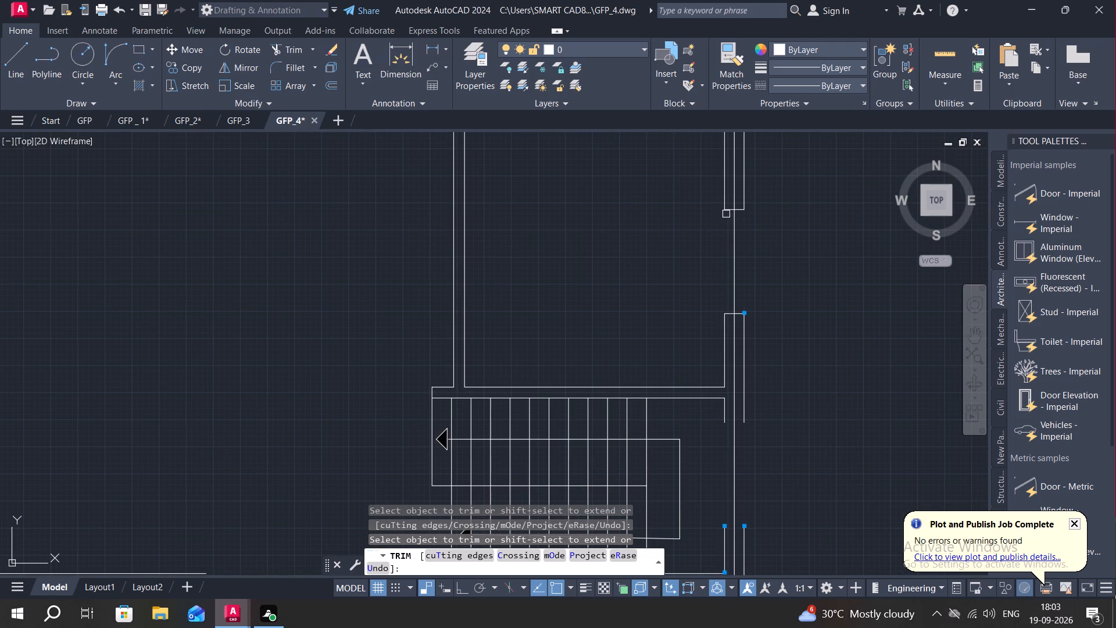
{"action": "scroll", "coordinate": [727, 210], "scroll_direction": "up", "scroll_amount": 3}
{"action": "left_click", "coordinate": [732, 204]}
{"action": "left_click", "coordinate": [765, 207]}
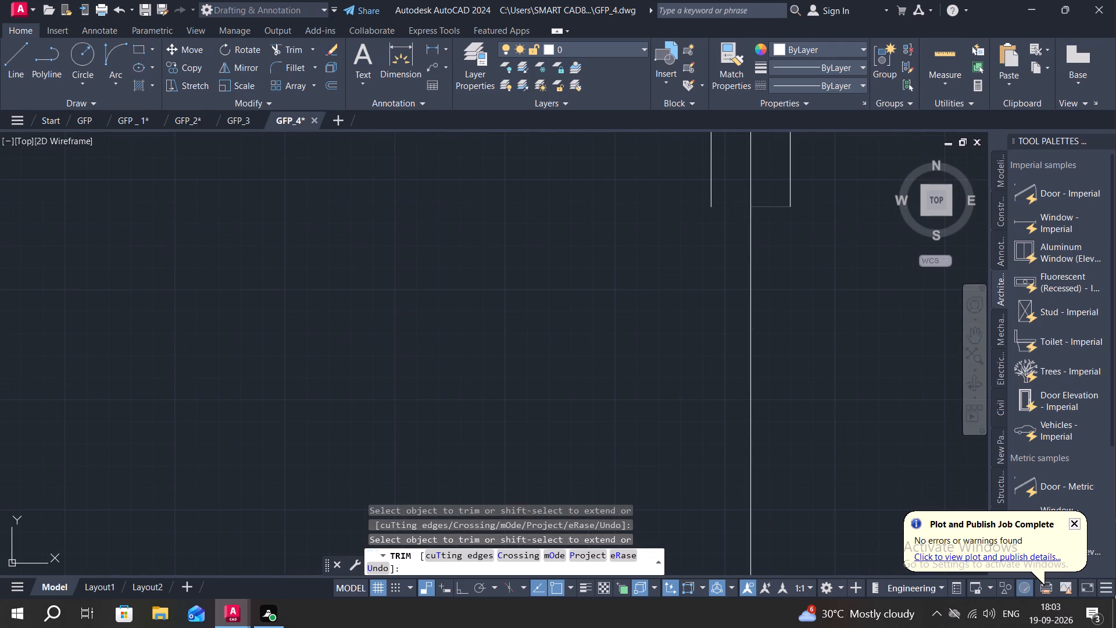
{"action": "scroll", "coordinate": [734, 264], "scroll_direction": "down", "scroll_amount": 2}
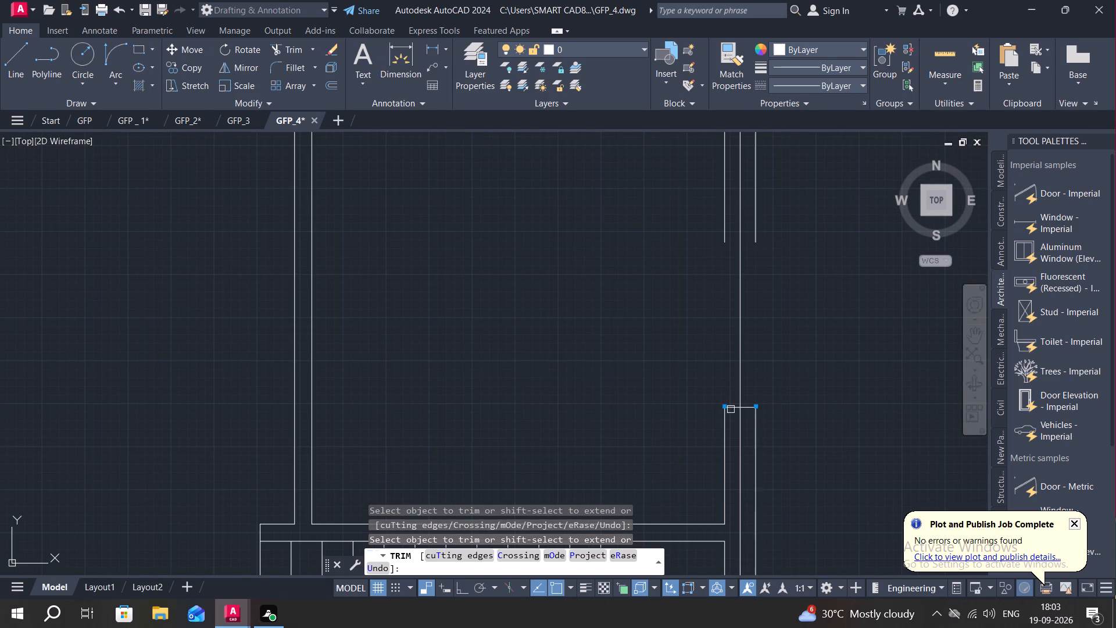
{"action": "scroll", "coordinate": [731, 410], "scroll_direction": "up", "scroll_amount": 2}
{"action": "left_click", "coordinate": [728, 404]}
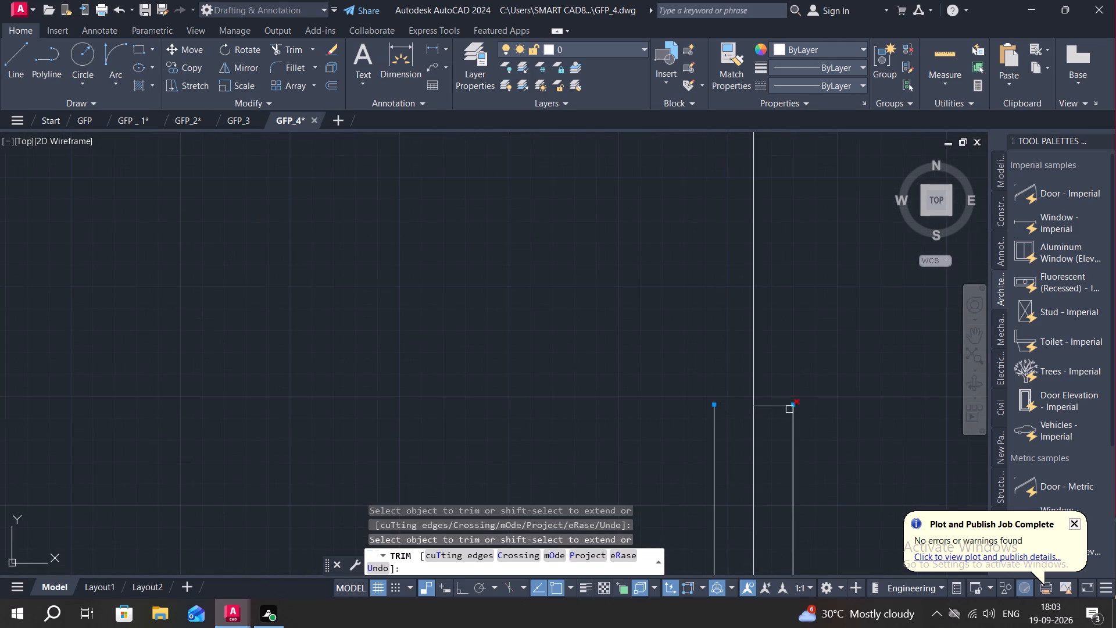
{"action": "left_click", "coordinate": [780, 403]}
Trim away both east wall faces and both cross lines at the opening of the large northeast room.
{"action": "scroll", "coordinate": [678, 340], "scroll_direction": "down", "scroll_amount": 3}
{"action": "scroll", "coordinate": [628, 320], "scroll_direction": "down", "scroll_amount": 1}
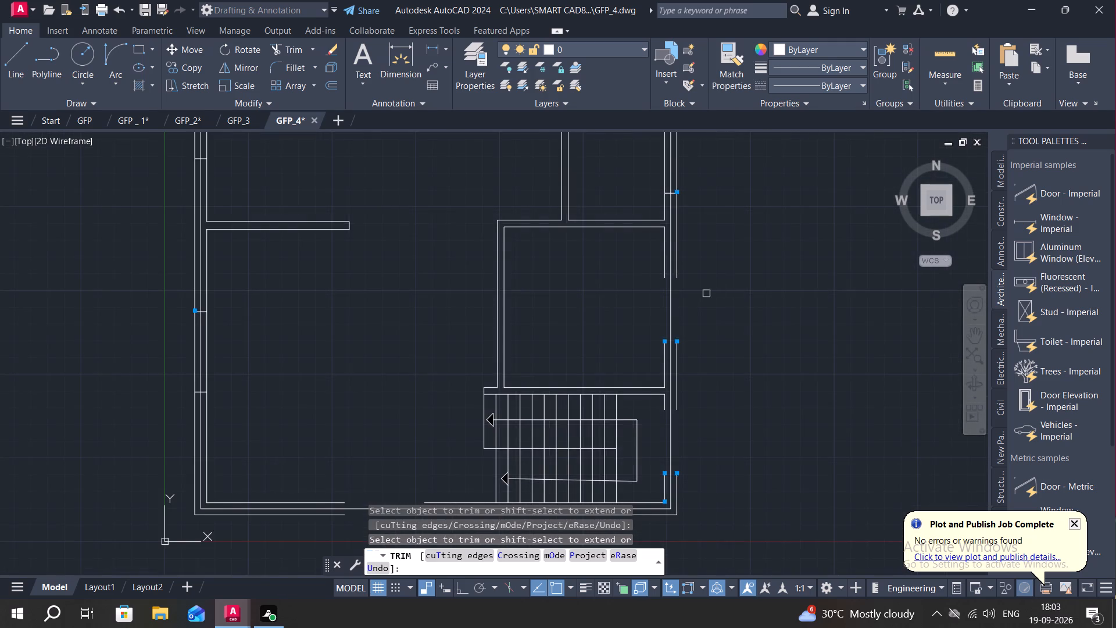
{"action": "middle_click_drag", "start_coordinate": [762, 292], "coordinate": [796, 449]}
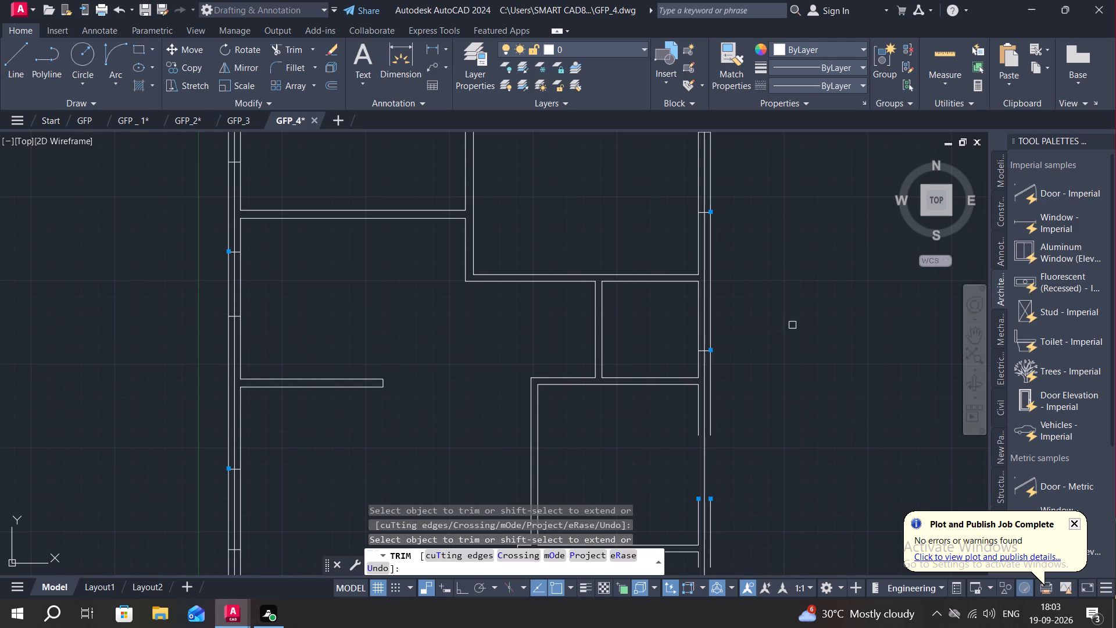
{"action": "middle_click_drag", "start_coordinate": [774, 249], "coordinate": [799, 354]}
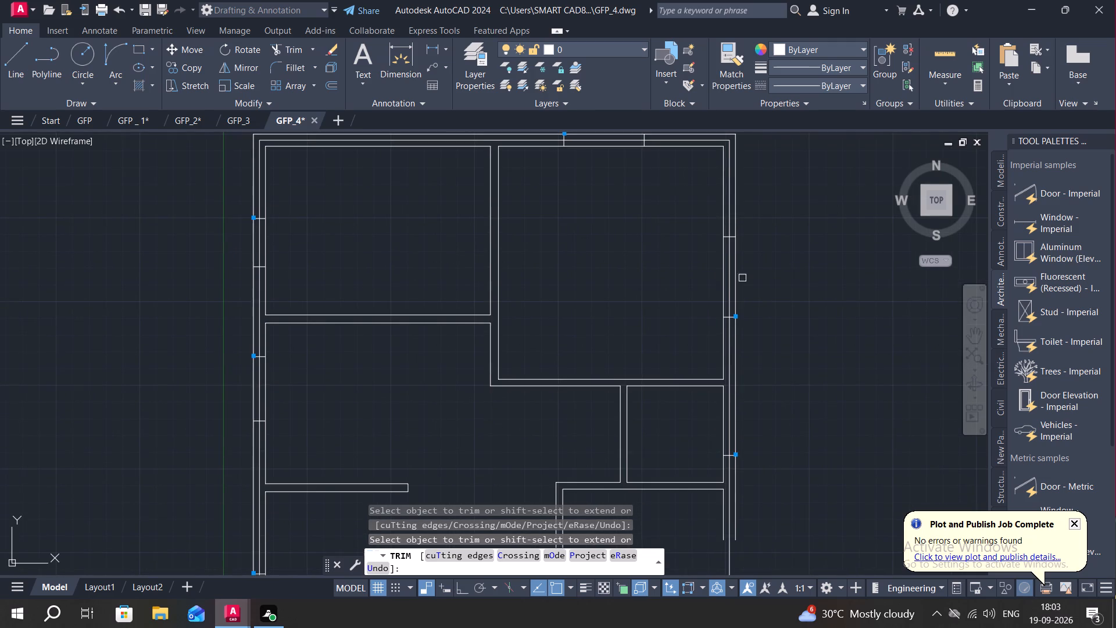
{"action": "left_click", "coordinate": [735, 279]}
{"action": "left_click", "coordinate": [724, 270]}
{"action": "scroll", "coordinate": [716, 334], "scroll_direction": "up", "scroll_amount": 2}
{"action": "left_click", "coordinate": [740, 290]}
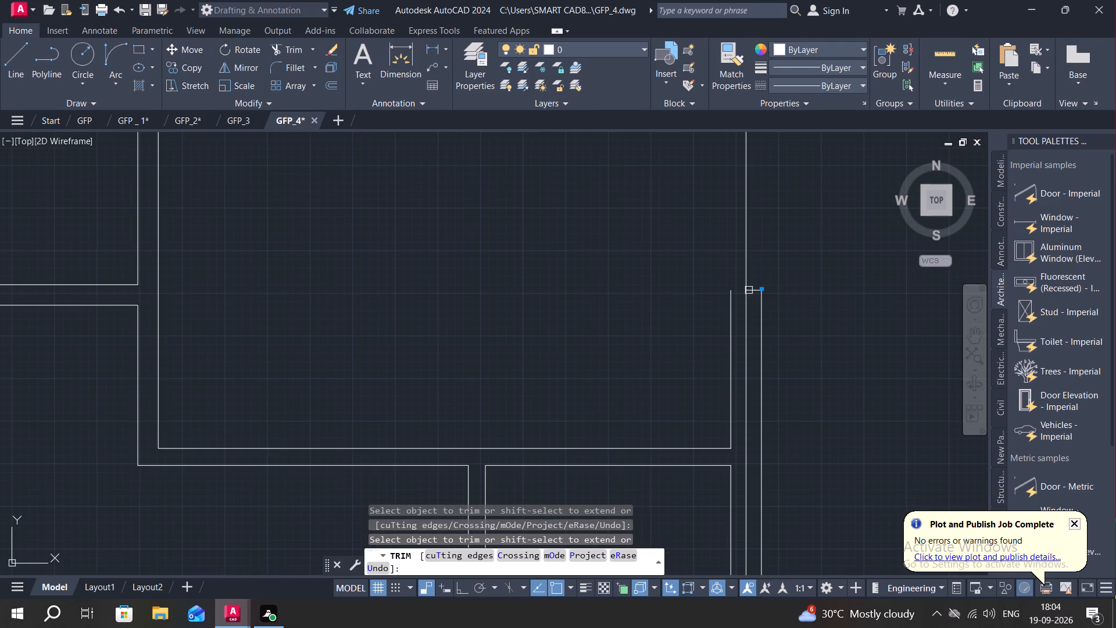
{"action": "left_click", "coordinate": [754, 290]}
{"action": "middle_click_drag", "start_coordinate": [716, 276], "coordinate": [696, 449]}
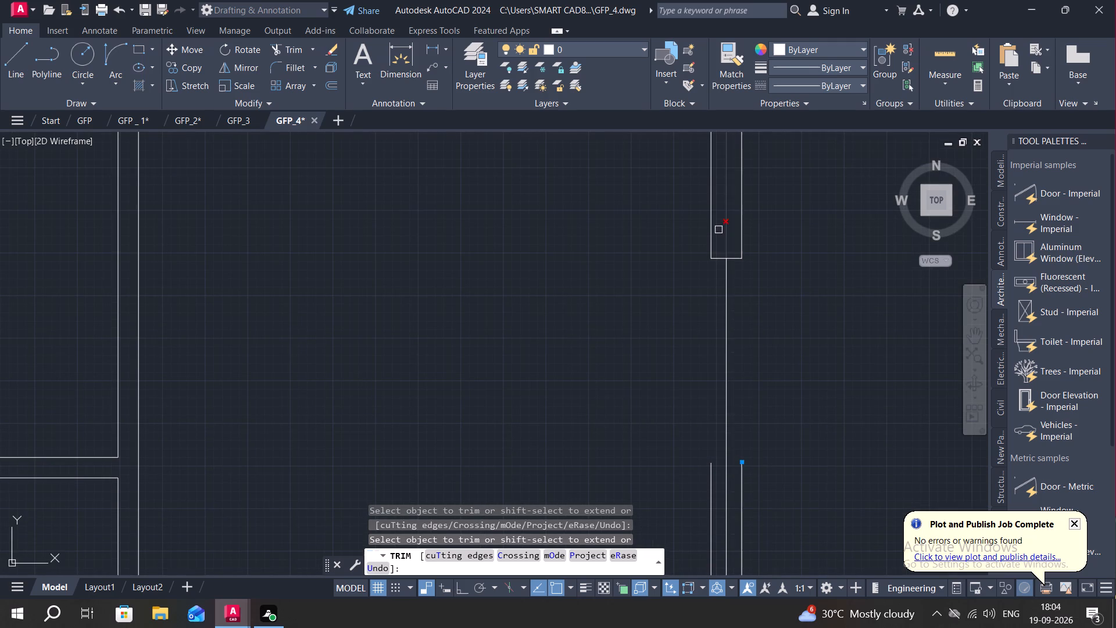
{"action": "left_click", "coordinate": [718, 259]}
{"action": "left_click", "coordinate": [735, 261]}
Trim away the north exterior wall's inner and outer faces at the northeast room's opening, along with both cross lines.
{"action": "scroll", "coordinate": [638, 279], "scroll_direction": "down", "scroll_amount": 2}
{"action": "middle_click_drag", "start_coordinate": [639, 261], "coordinate": [742, 339]}
{"action": "scroll", "coordinate": [655, 271], "scroll_direction": "up", "scroll_amount": 2}
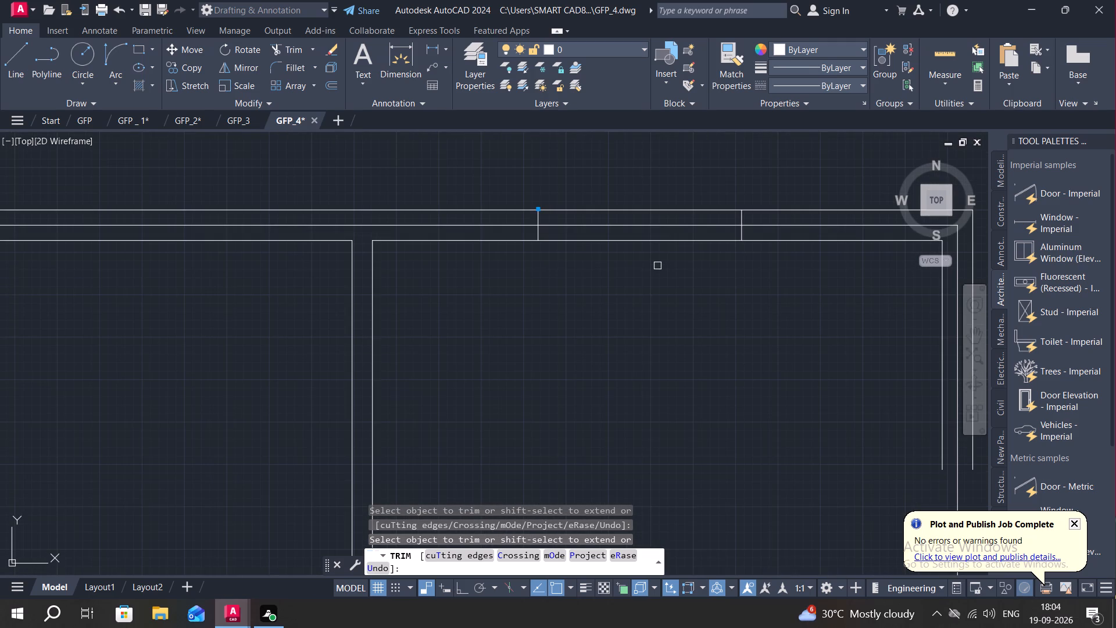
{"action": "left_click", "coordinate": [660, 239]}
{"action": "left_click", "coordinate": [663, 206]}
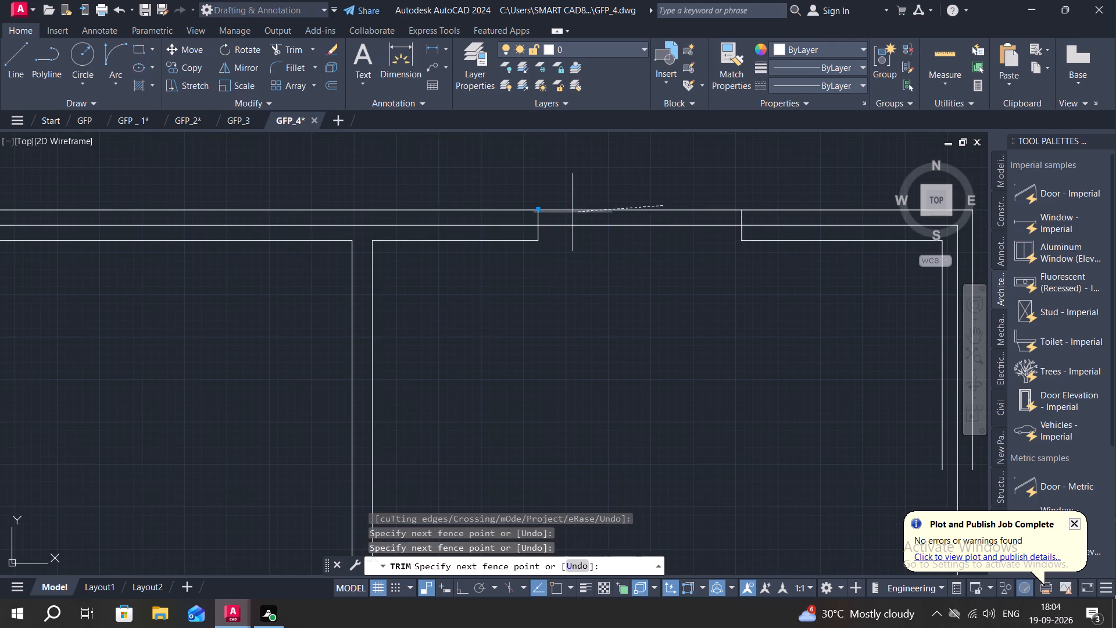
{"action": "left_click", "coordinate": [587, 212]}
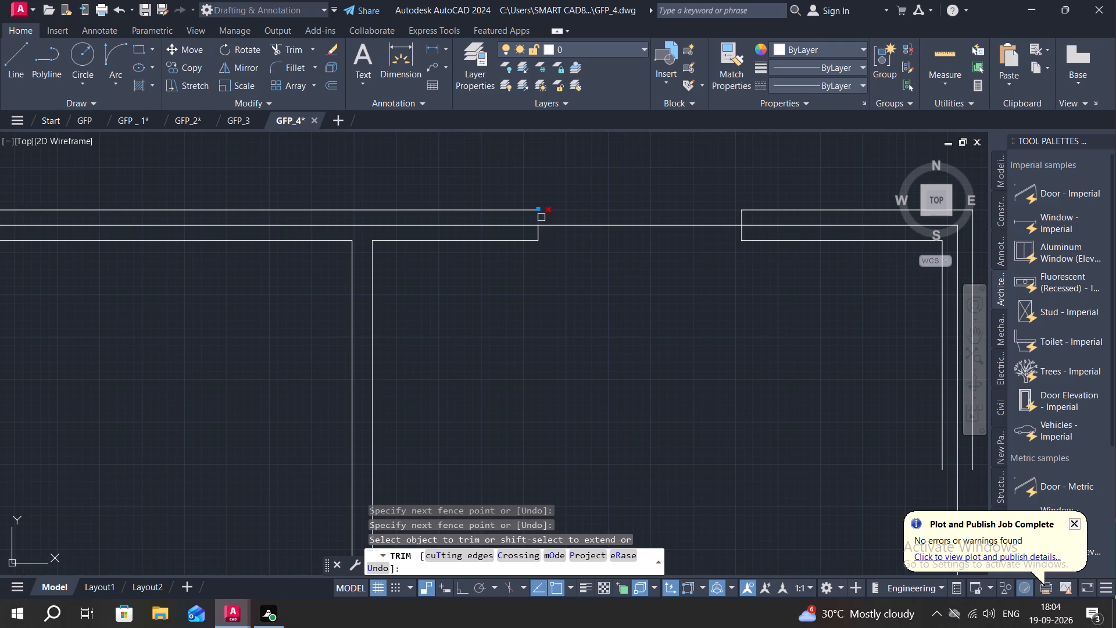
{"action": "left_click", "coordinate": [541, 217]}
{"action": "left_click", "coordinate": [539, 230]}
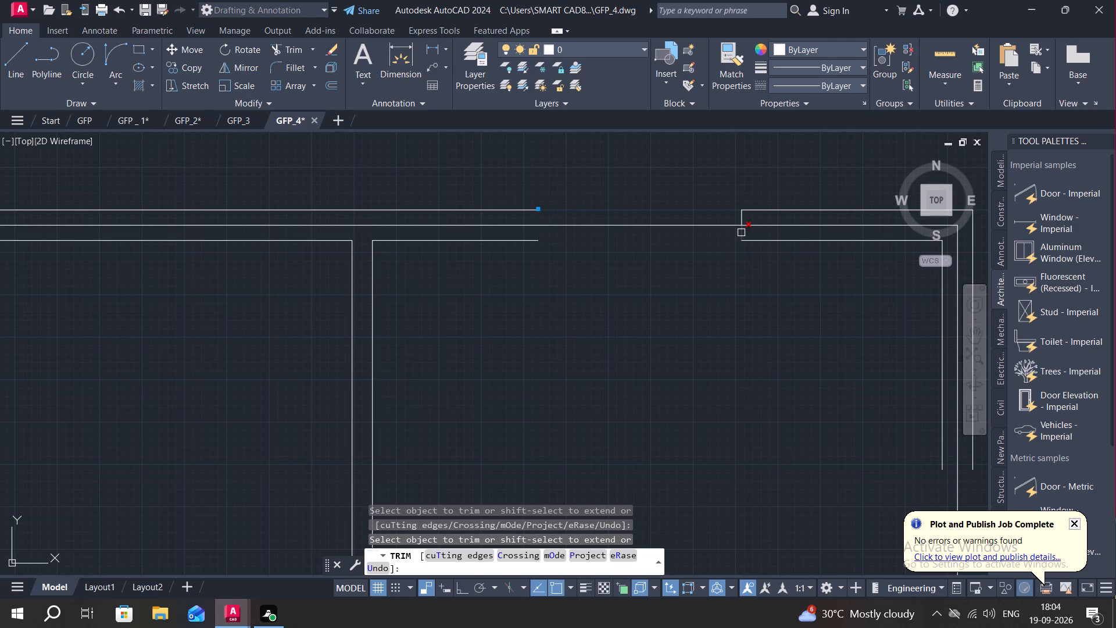
{"action": "left_click", "coordinate": [741, 233]}
{"action": "left_click", "coordinate": [739, 217]}
Trim away the west exterior wall's inner and outer faces at the northwest room's opening, along with both cross lines.
{"action": "scroll", "coordinate": [663, 259], "scroll_direction": "down", "scroll_amount": 2}
{"action": "middle_click_drag", "start_coordinate": [654, 268], "coordinate": [734, 258]}
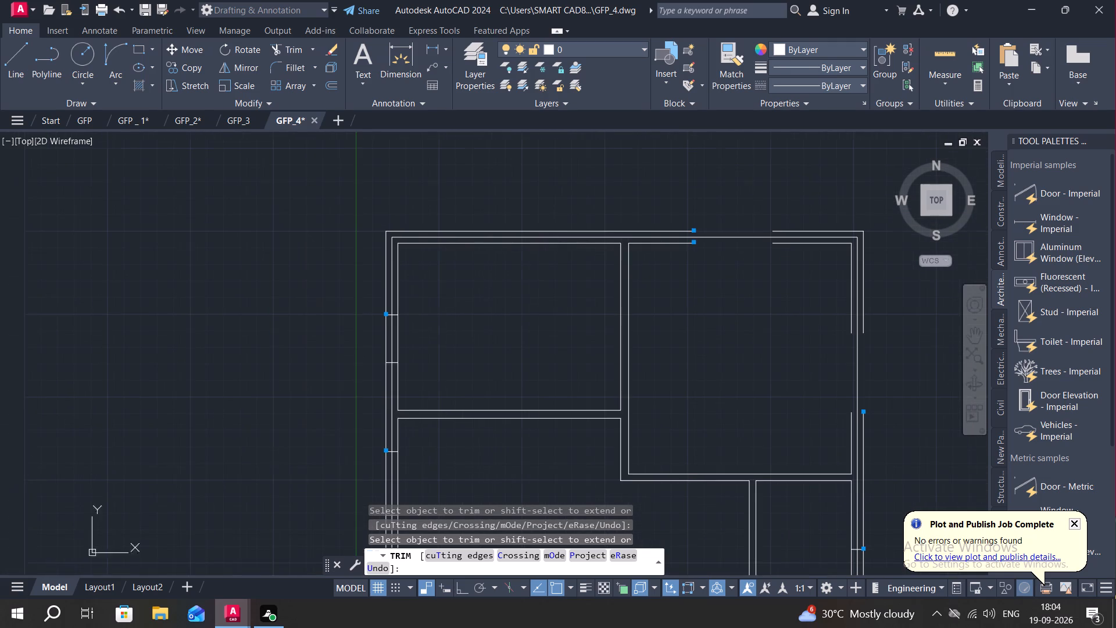
{"action": "left_click", "coordinate": [399, 335]}
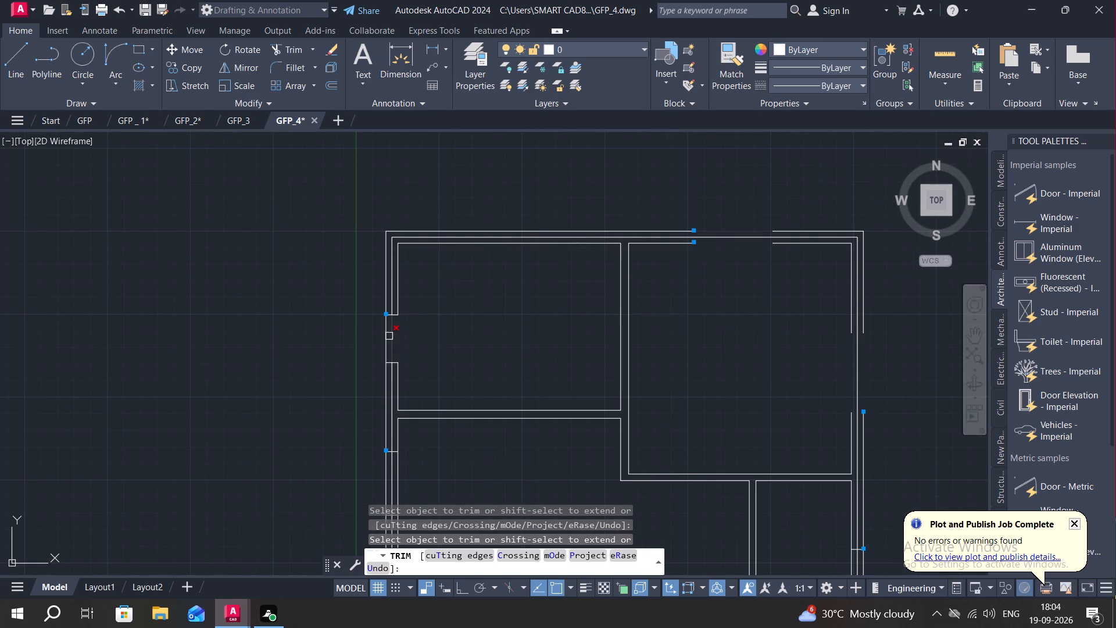
{"action": "left_click", "coordinate": [385, 334]}
{"action": "scroll", "coordinate": [389, 363], "scroll_direction": "up", "scroll_amount": 4}
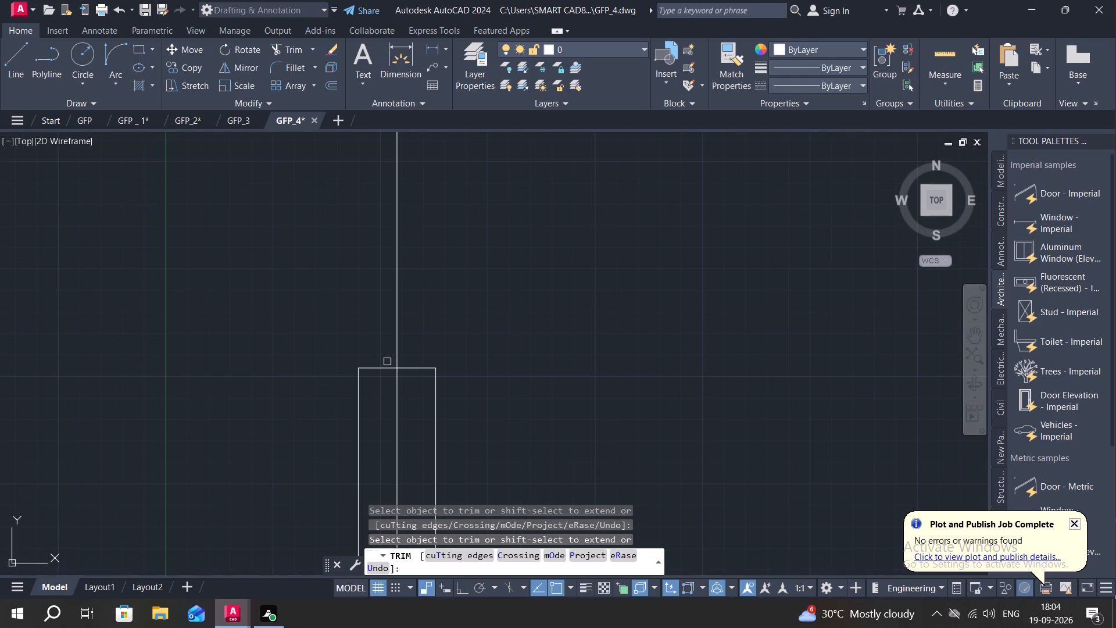
{"action": "left_click", "coordinate": [384, 366]}
{"action": "left_click", "coordinate": [409, 365]}
{"action": "scroll", "coordinate": [485, 296], "scroll_direction": "down", "scroll_amount": 1}
{"action": "middle_click_drag", "start_coordinate": [518, 259], "coordinate": [574, 329]}
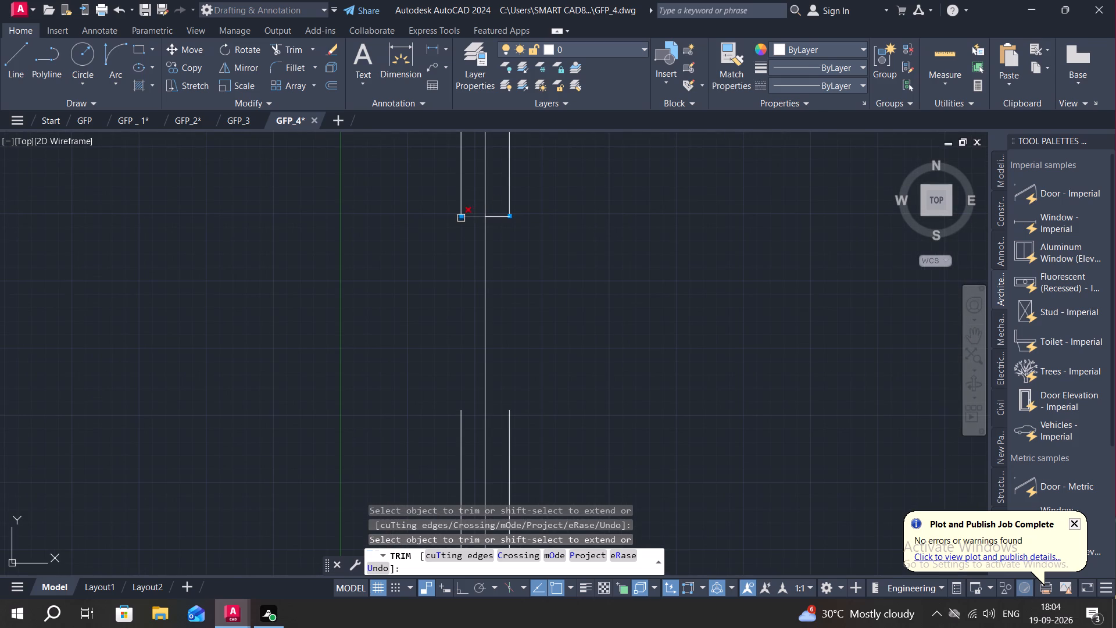
{"action": "left_click", "coordinate": [469, 218]}
{"action": "left_click", "coordinate": [494, 216]}
Trim away the west exterior wall's inner and outer faces and both cross lines at the opening directly south of the northwest room.
{"action": "scroll", "coordinate": [533, 292], "scroll_direction": "down", "scroll_amount": 2}
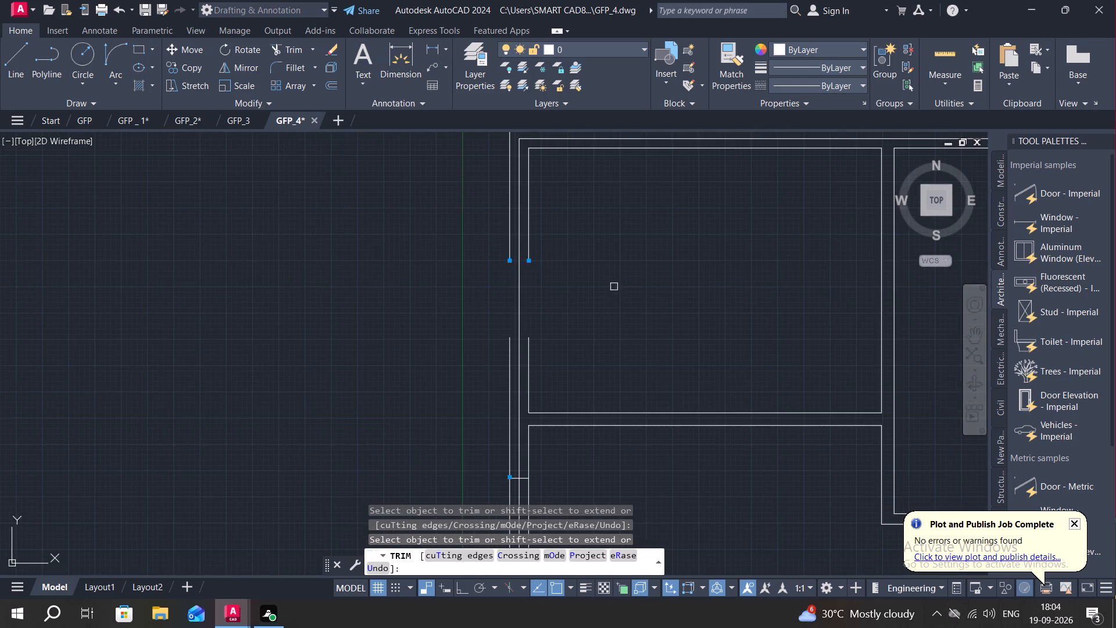
{"action": "middle_click_drag", "start_coordinate": [623, 291], "coordinate": [649, 189]}
{"action": "middle_click_drag", "start_coordinate": [588, 366], "coordinate": [646, 255]}
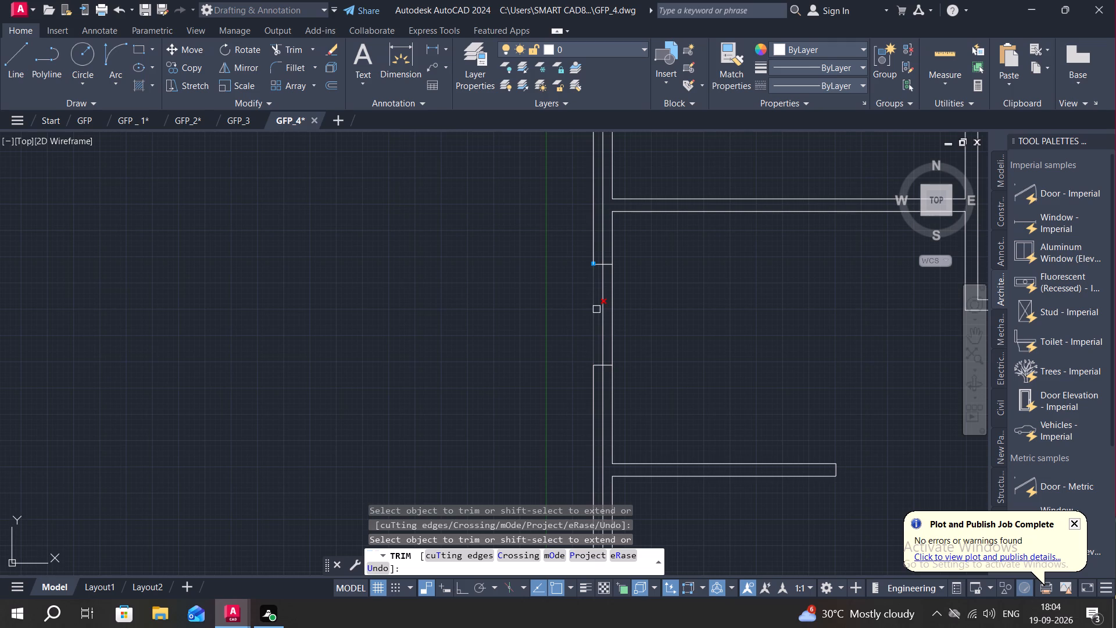
{"action": "left_click", "coordinate": [596, 309]}
{"action": "left_click", "coordinate": [596, 366]}
{"action": "left_click", "coordinate": [611, 346]}
{"action": "scroll", "coordinate": [595, 265], "scroll_direction": "up", "scroll_amount": 3}
{"action": "left_click", "coordinate": [603, 262]}
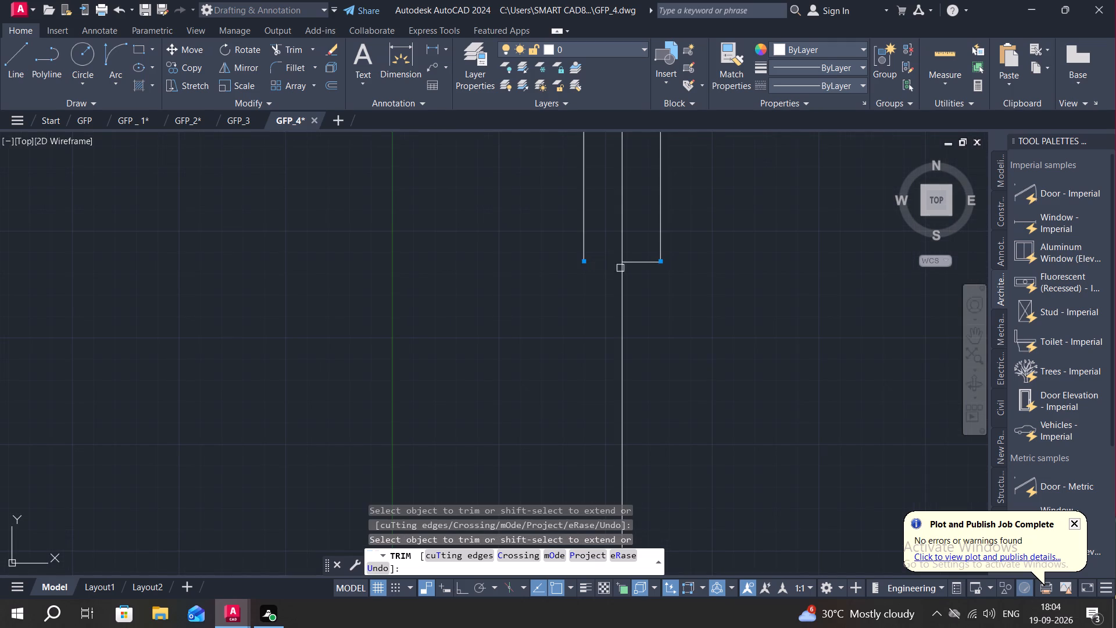
{"action": "left_click", "coordinate": [636, 263]}
{"action": "middle_click_drag", "start_coordinate": [695, 348], "coordinate": [684, 233]}
{"action": "scroll", "coordinate": [663, 296], "scroll_direction": "down", "scroll_amount": 1}
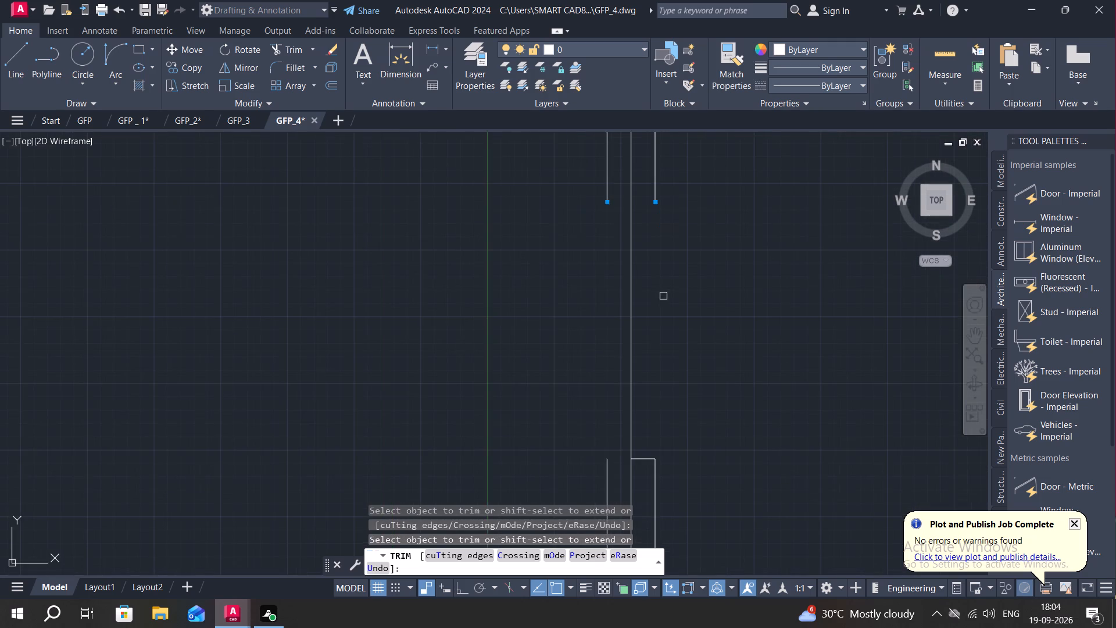
{"action": "scroll", "coordinate": [663, 296], "scroll_direction": "down", "scroll_amount": 2}
{"action": "scroll", "coordinate": [652, 351], "scroll_direction": "up", "scroll_amount": 2}
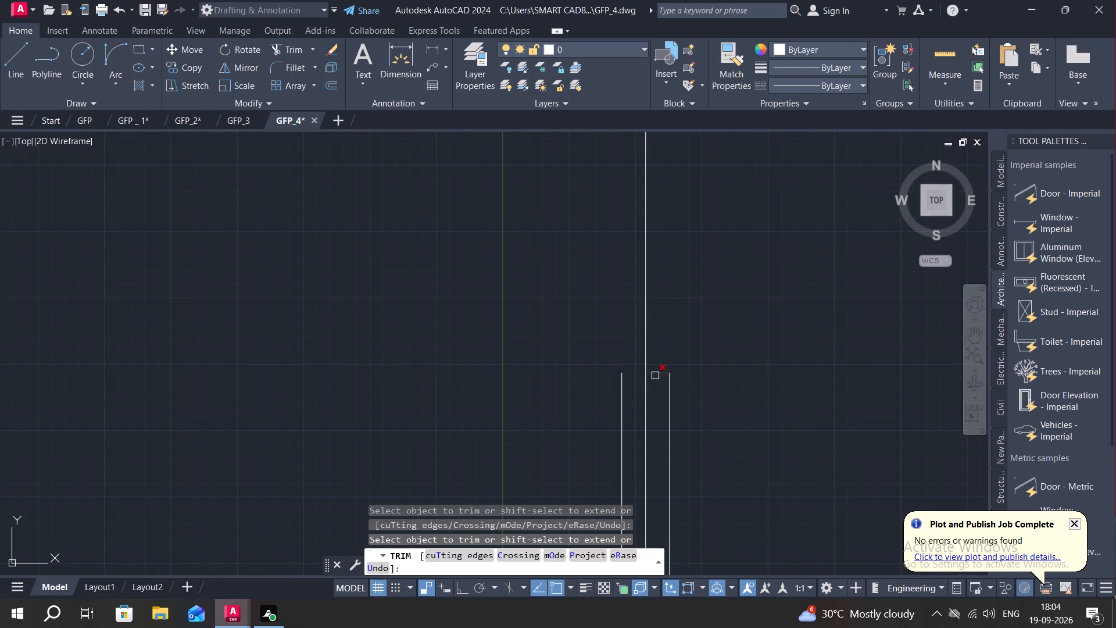
{"action": "left_click", "coordinate": [656, 376]}
Trim away both west wall faces and both cross lines at the southernmost opening, below the short partition wall, and end the Trim command.
{"action": "scroll", "coordinate": [542, 330], "scroll_direction": "down", "scroll_amount": 2}
{"action": "scroll", "coordinate": [456, 316], "scroll_direction": "down", "scroll_amount": 2}
{"action": "middle_click_drag", "start_coordinate": [468, 316], "coordinate": [478, 316]}
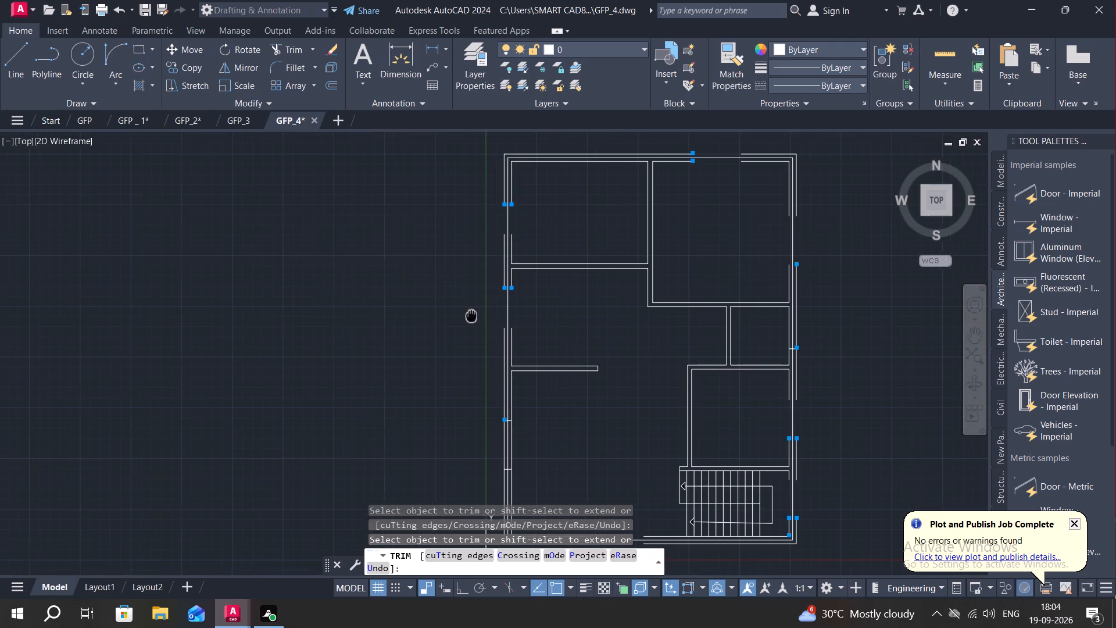
{"action": "middle_click_drag", "start_coordinate": [478, 316], "coordinate": [550, 213]}
{"action": "middle_click_drag", "start_coordinate": [545, 308], "coordinate": [557, 246]}
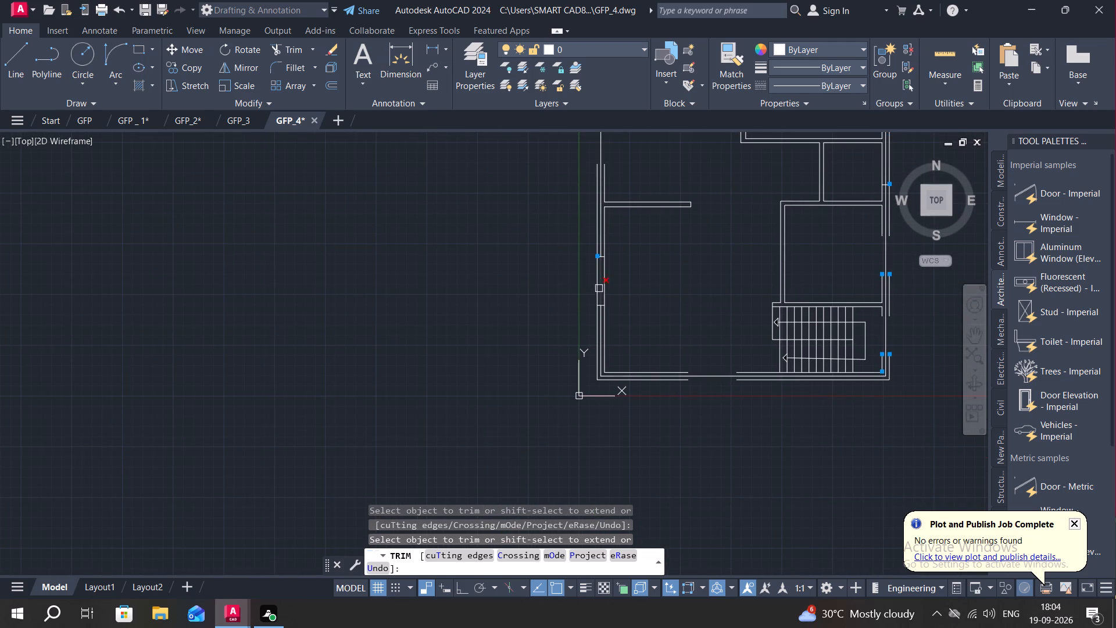
{"action": "scroll", "coordinate": [606, 283], "scroll_direction": "up", "scroll_amount": 3}
{"action": "left_click", "coordinate": [594, 279]}
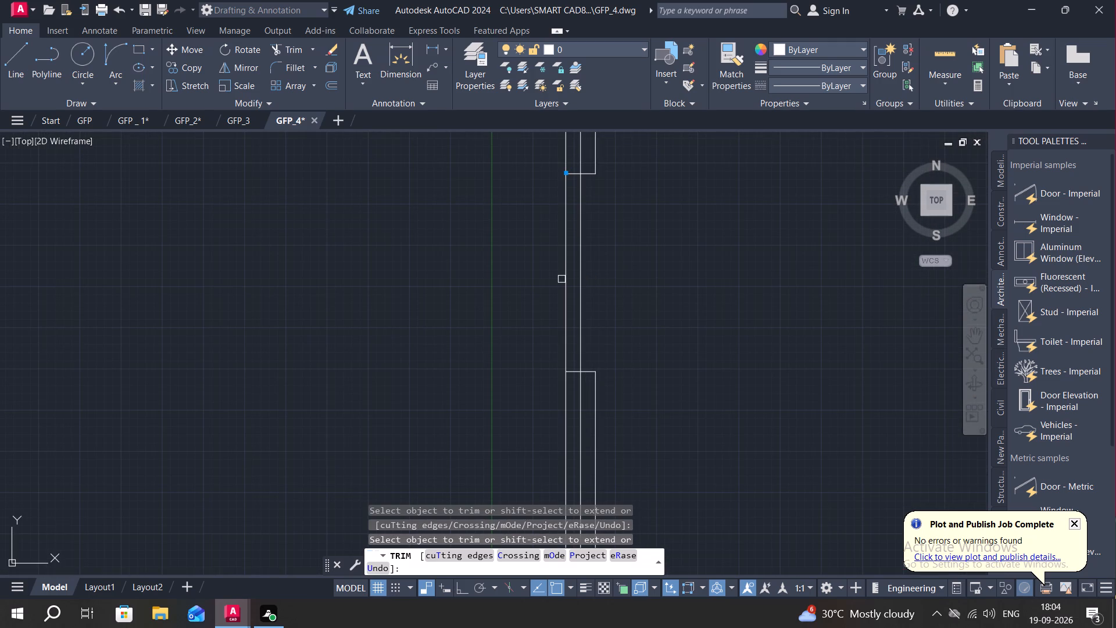
{"action": "left_click", "coordinate": [564, 281]}
{"action": "scroll", "coordinate": [567, 382], "scroll_direction": "up", "scroll_amount": 4}
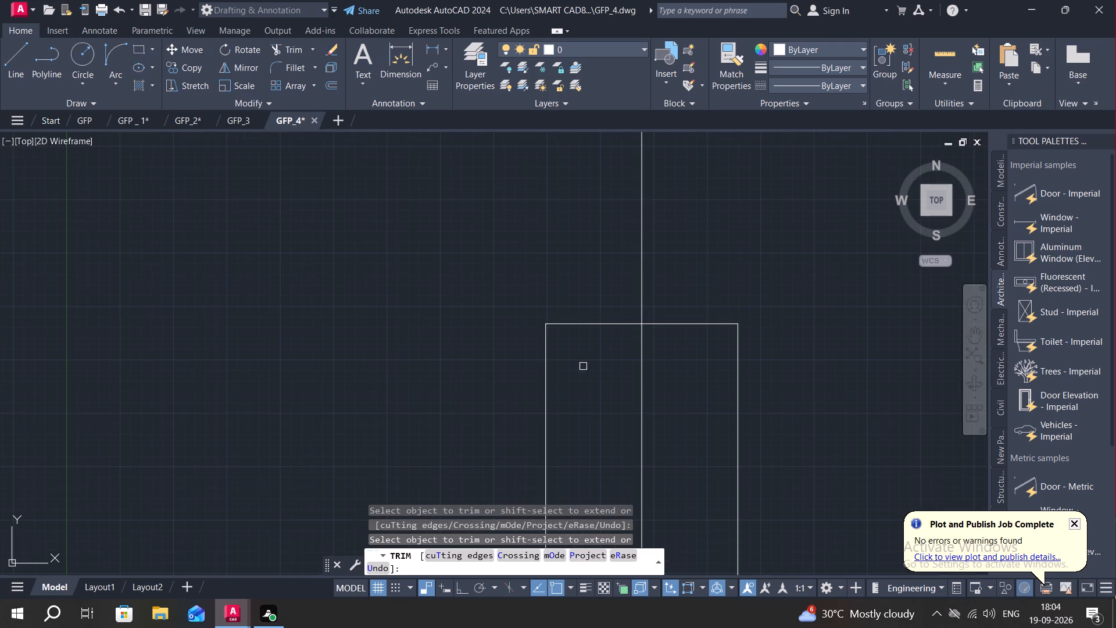
{"action": "left_click", "coordinate": [600, 320]}
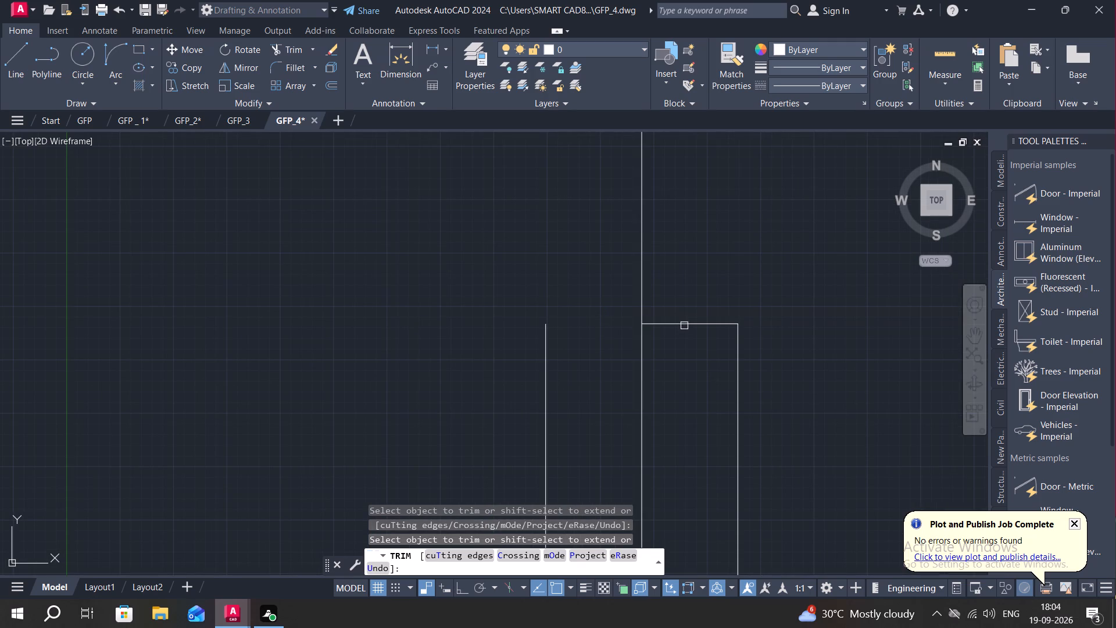
{"action": "left_click", "coordinate": [684, 326]}
{"action": "scroll", "coordinate": [602, 311], "scroll_direction": "down", "scroll_amount": 2}
{"action": "scroll", "coordinate": [537, 263], "scroll_direction": "down", "scroll_amount": 1}
{"action": "middle_click_drag", "start_coordinate": [636, 242], "coordinate": [662, 546]}
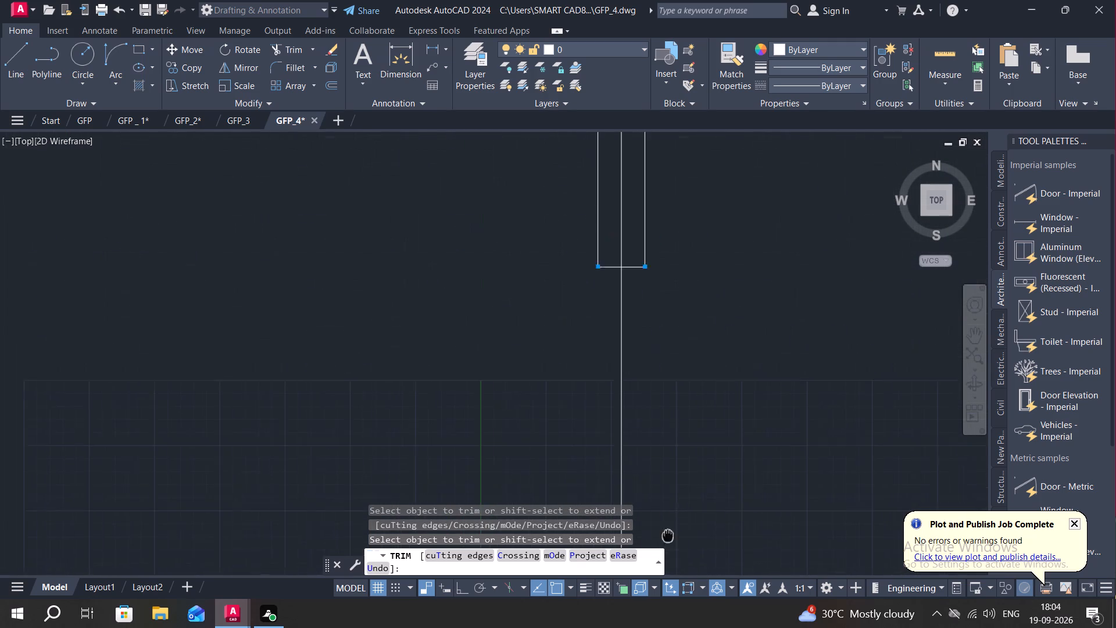
{"action": "left_click", "coordinate": [602, 284]}
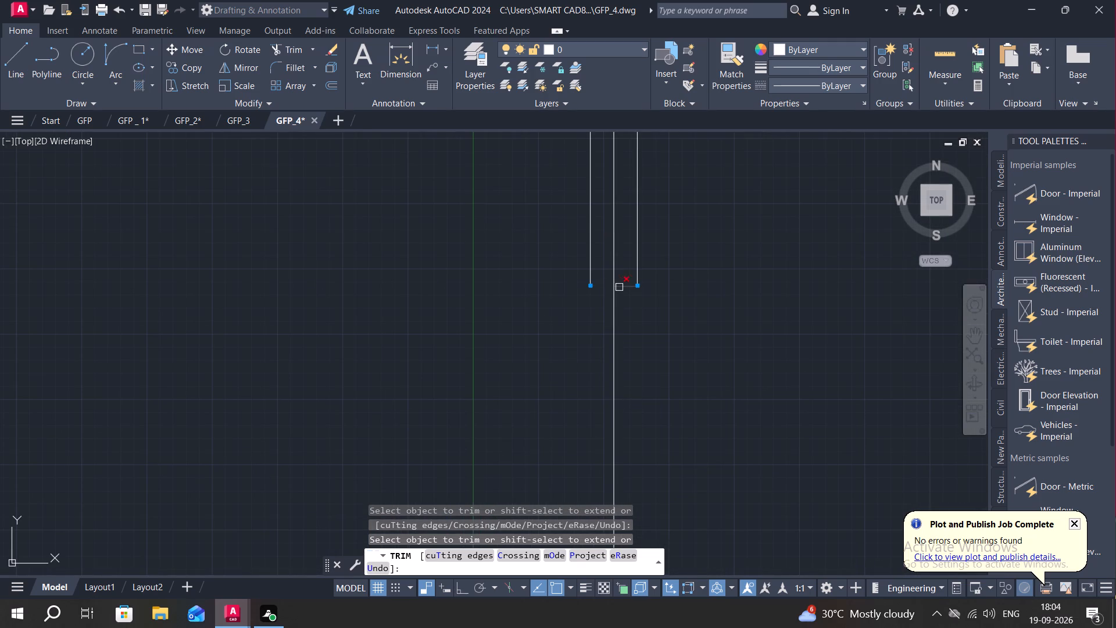
{"action": "left_click", "coordinate": [627, 287]}
{"action": "key", "text": "Escape"}
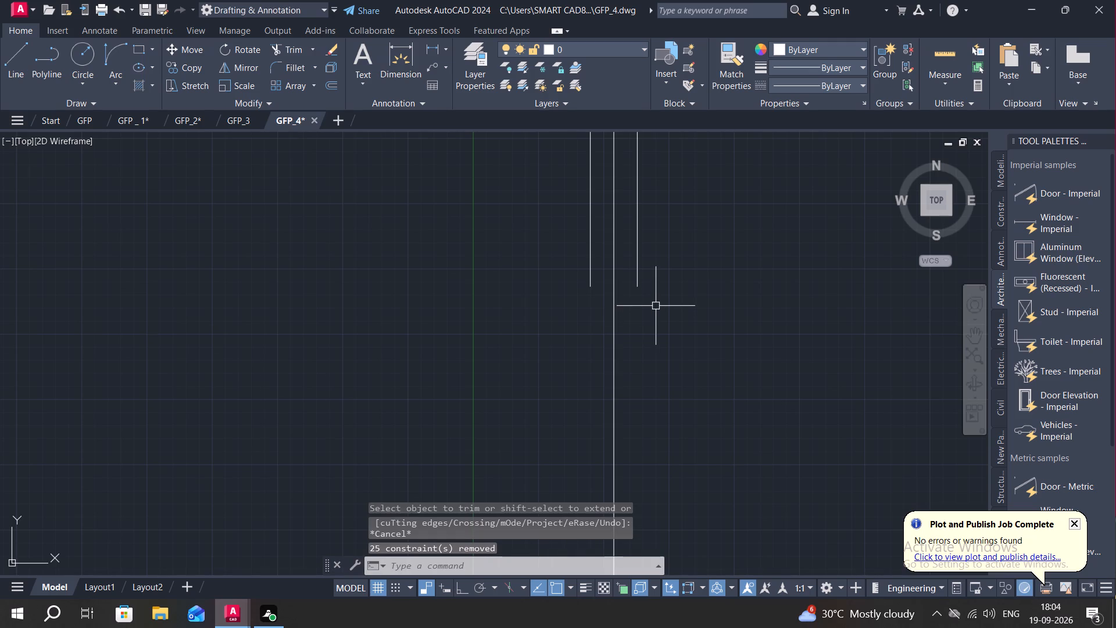
Draw a rectangle across the full wall thickness between the wall ends of the southernmost west wall opening.
{"action": "type", "text": "REC"}
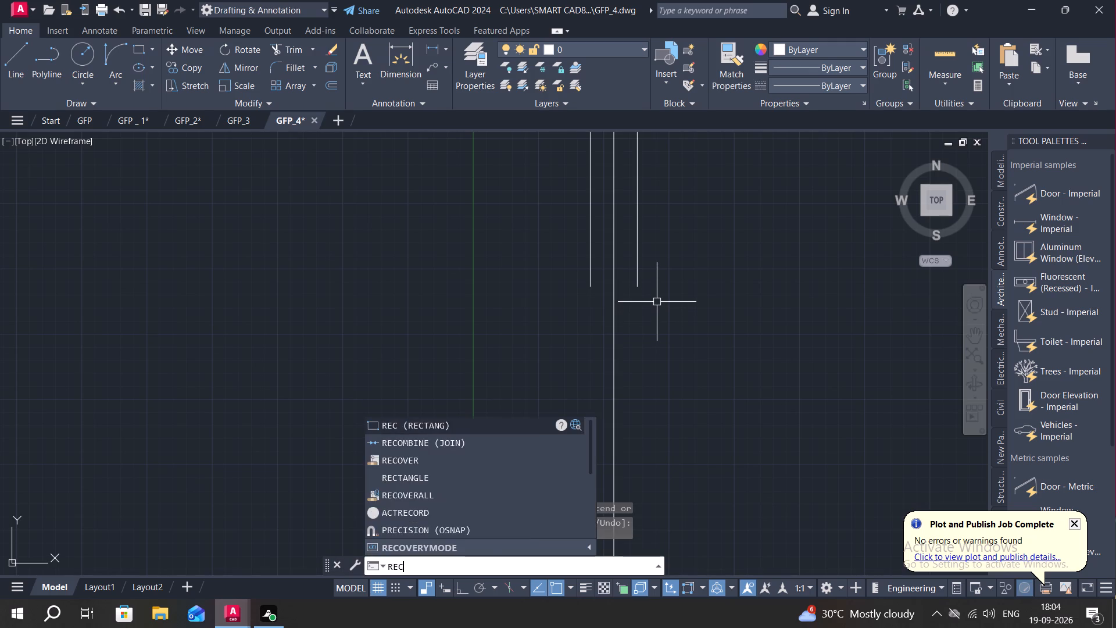
{"action": "key", "text": "space"}
{"action": "left_click", "coordinate": [592, 283]}
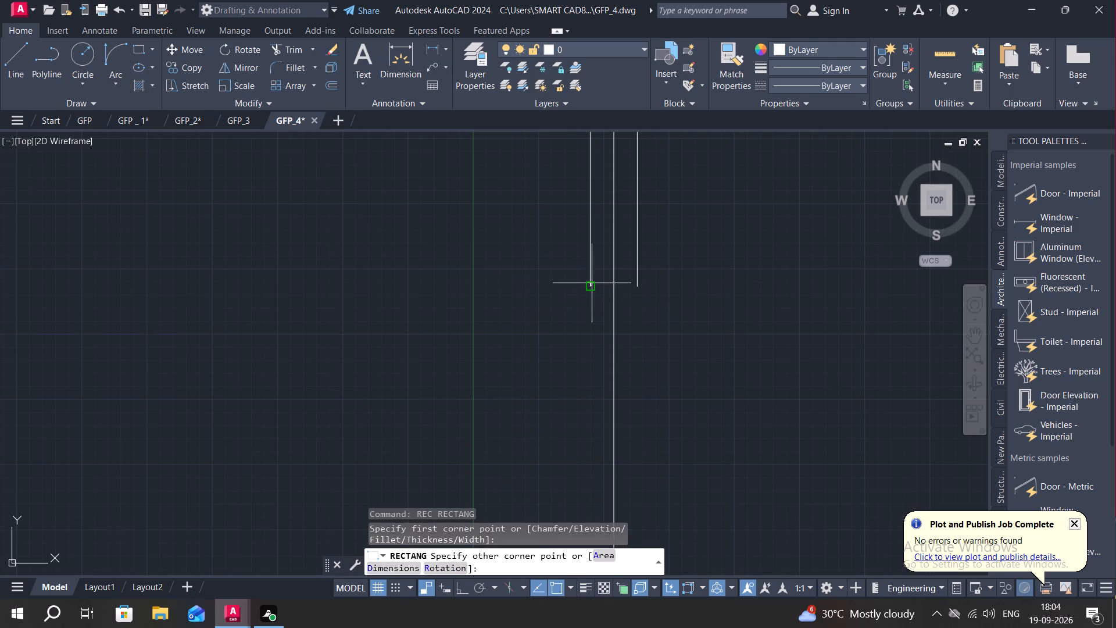
{"action": "middle_click_drag", "start_coordinate": [703, 346], "coordinate": [664, 198]}
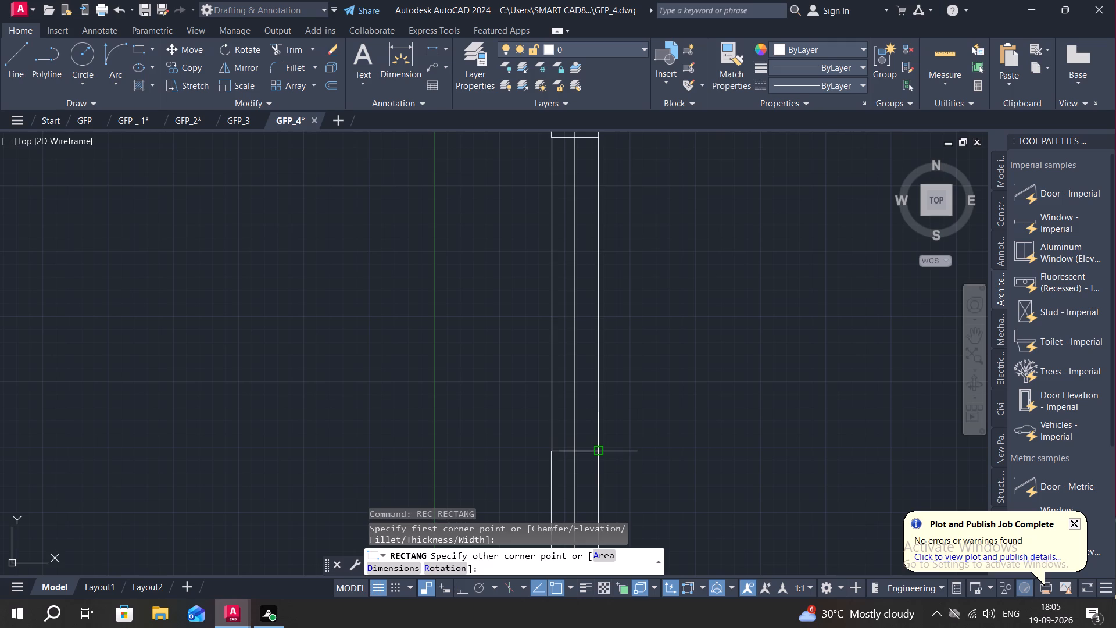
{"action": "left_click", "coordinate": [602, 451]}
Draw a rectangle spanning the west wall opening between the northwest room and the short partition wall, corner to opposite corner.
{"action": "scroll", "coordinate": [639, 398], "scroll_direction": "down", "scroll_amount": 2}
{"action": "middle_click_drag", "start_coordinate": [659, 327], "coordinate": [696, 552]}
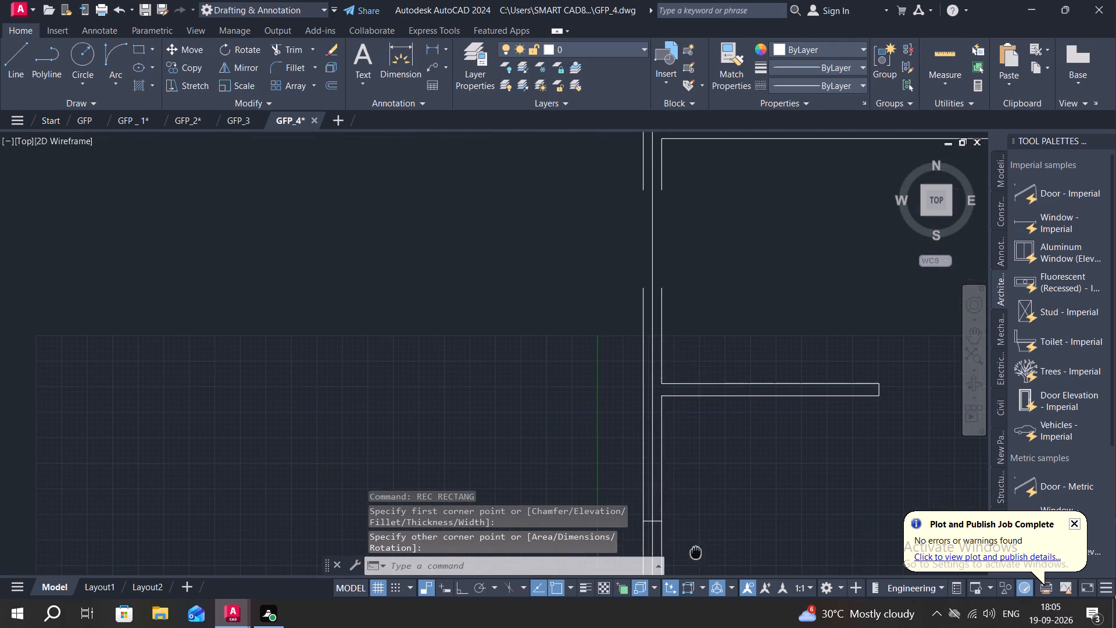
{"action": "key", "text": "space"}
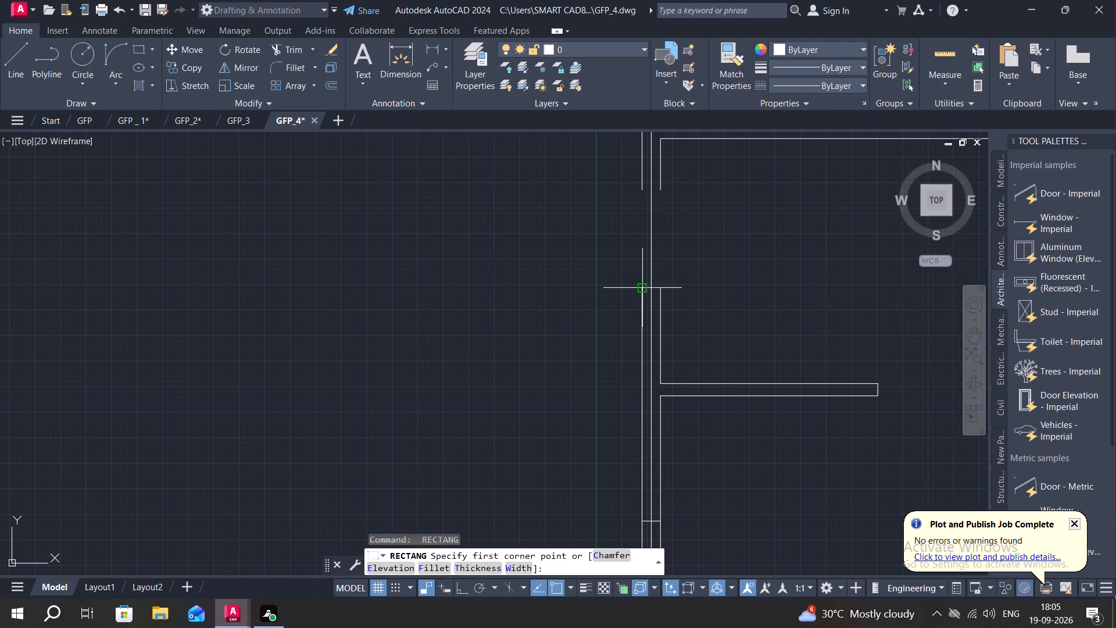
{"action": "left_click", "coordinate": [642, 284]}
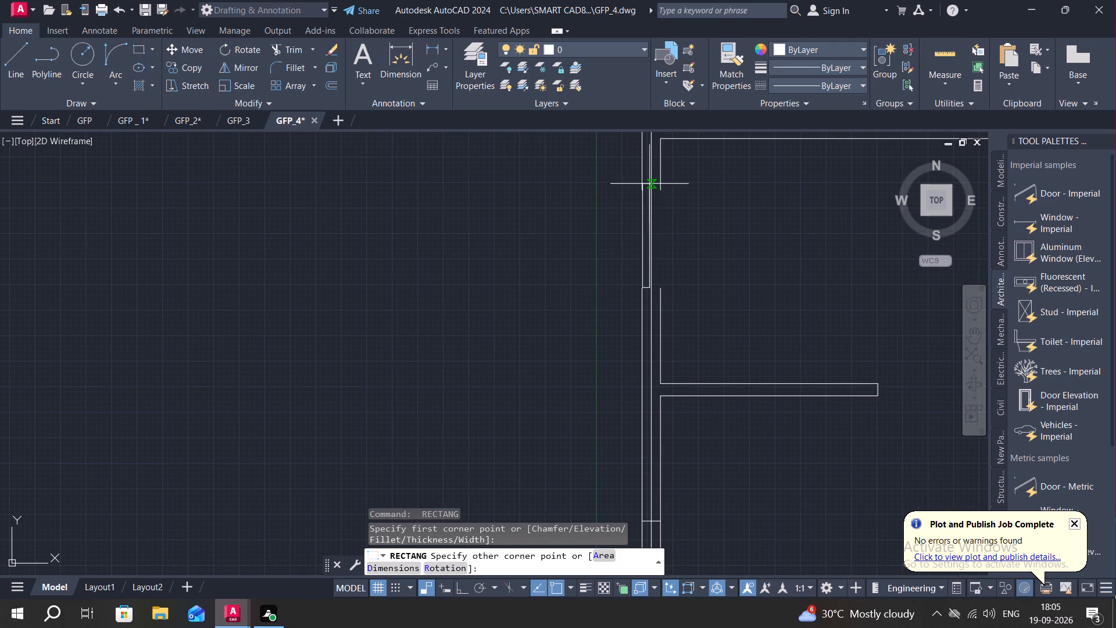
{"action": "left_click", "coordinate": [659, 188]}
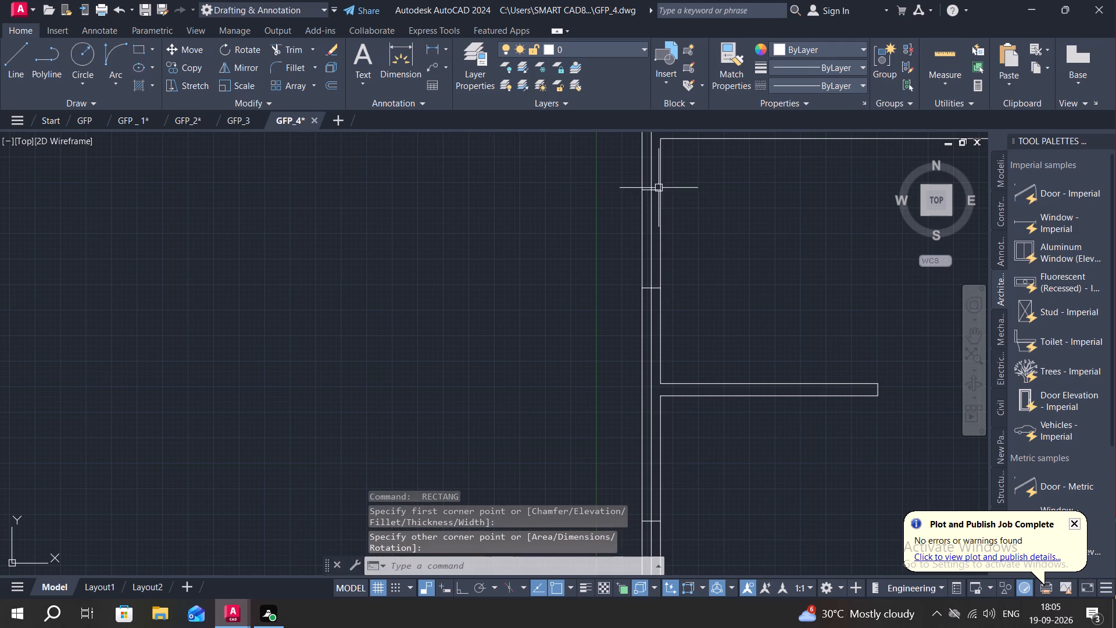
Draw a rectangle filling the northwest room's west wall opening, from its outer north corner to its inner south corner.
{"action": "scroll", "coordinate": [760, 255], "scroll_direction": "down", "scroll_amount": 2}
{"action": "middle_click_drag", "start_coordinate": [755, 255], "coordinate": [725, 473]}
{"action": "scroll", "coordinate": [693, 379], "scroll_direction": "up", "scroll_amount": 3}
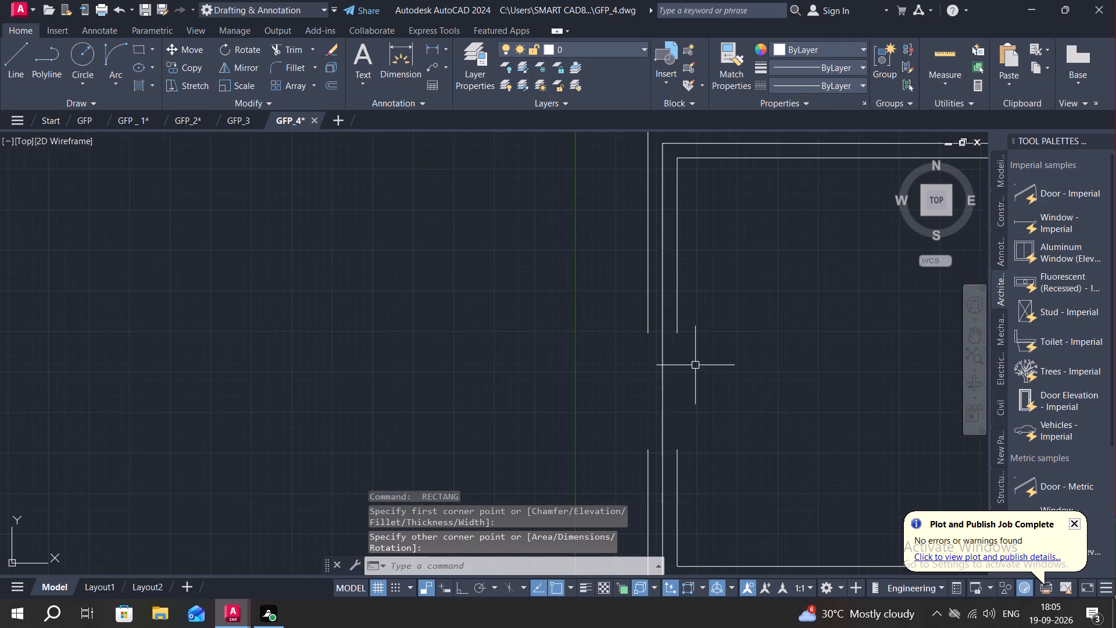
{"action": "key", "text": "space"}
{"action": "left_click", "coordinate": [646, 333]}
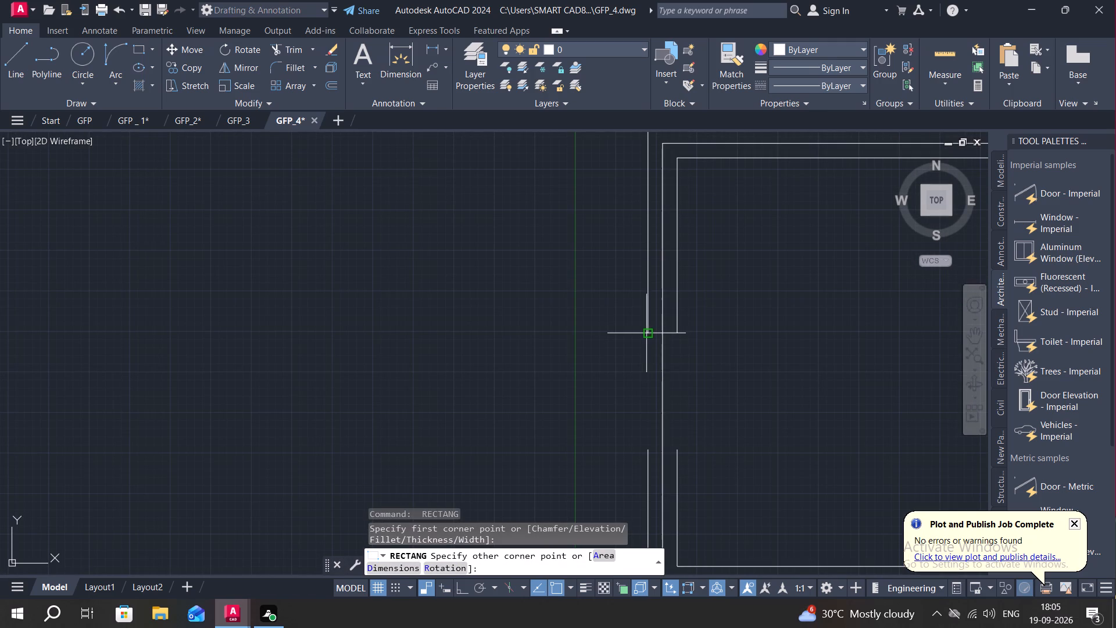
{"action": "left_click", "coordinate": [679, 451]}
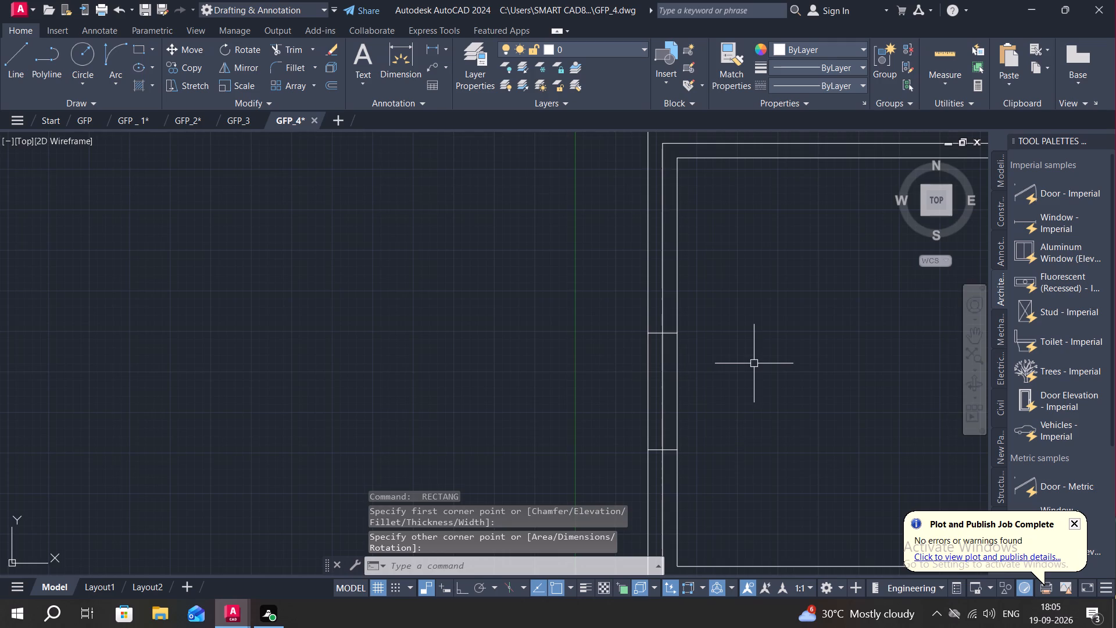
Draw a rectangle filling the northeast room's north wall opening, from its outer west corner to its inner east corner.
{"action": "middle_click_drag", "start_coordinate": [756, 363], "coordinate": [515, 286]}
{"action": "key", "text": "space"}
{"action": "middle_click_drag", "start_coordinate": [562, 298], "coordinate": [556, 495]}
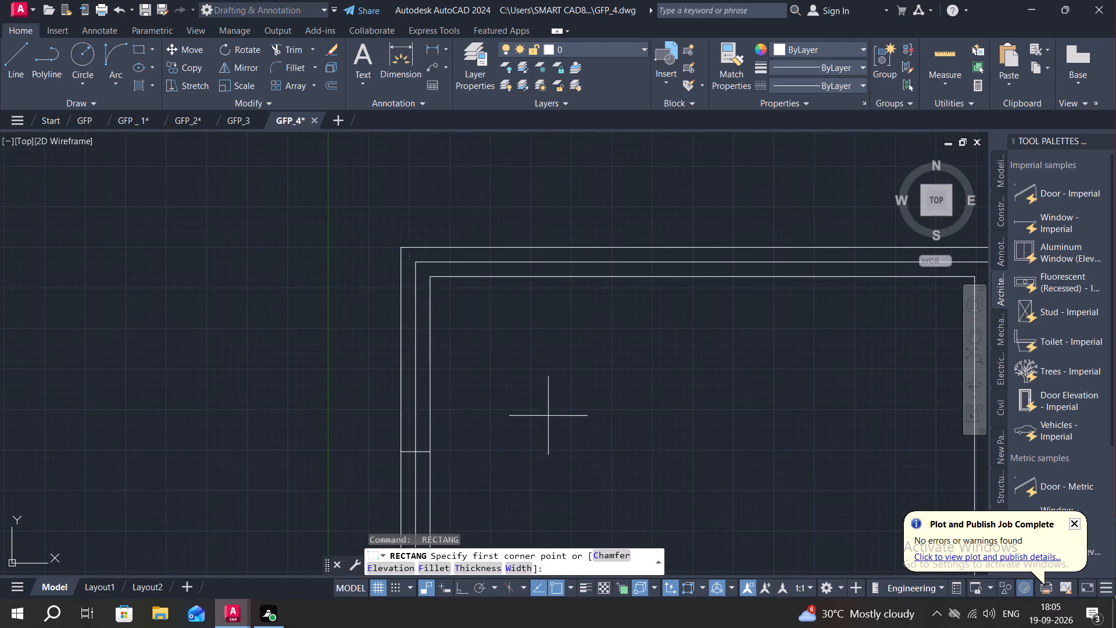
{"action": "scroll", "coordinate": [573, 394], "scroll_direction": "down", "scroll_amount": 2}
{"action": "middle_click_drag", "start_coordinate": [638, 386], "coordinate": [516, 314]}
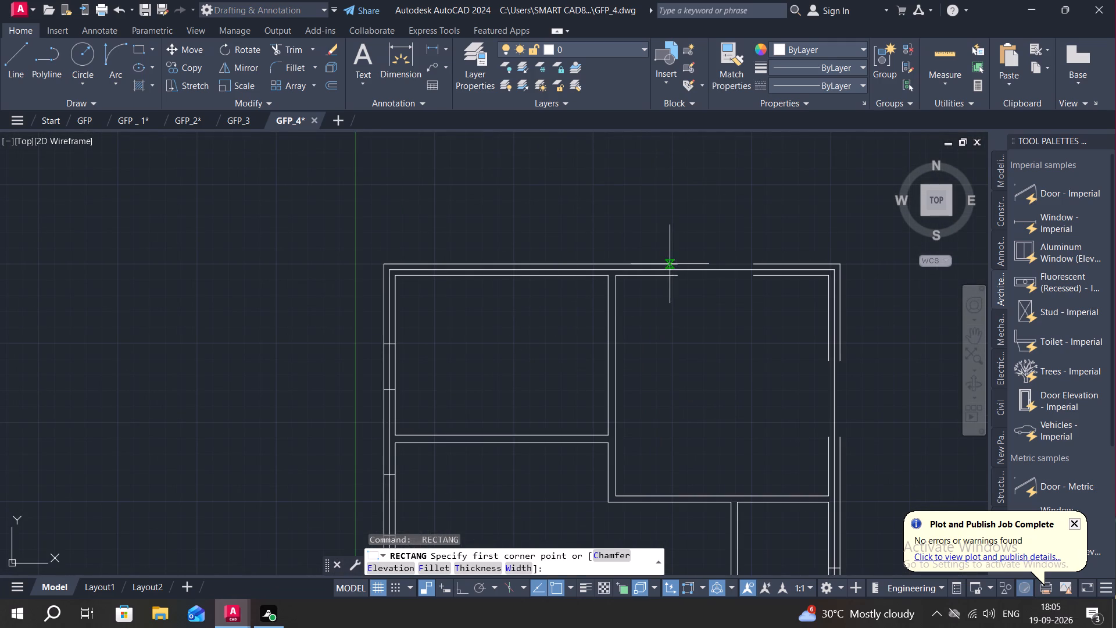
{"action": "left_click", "coordinate": [679, 263]}
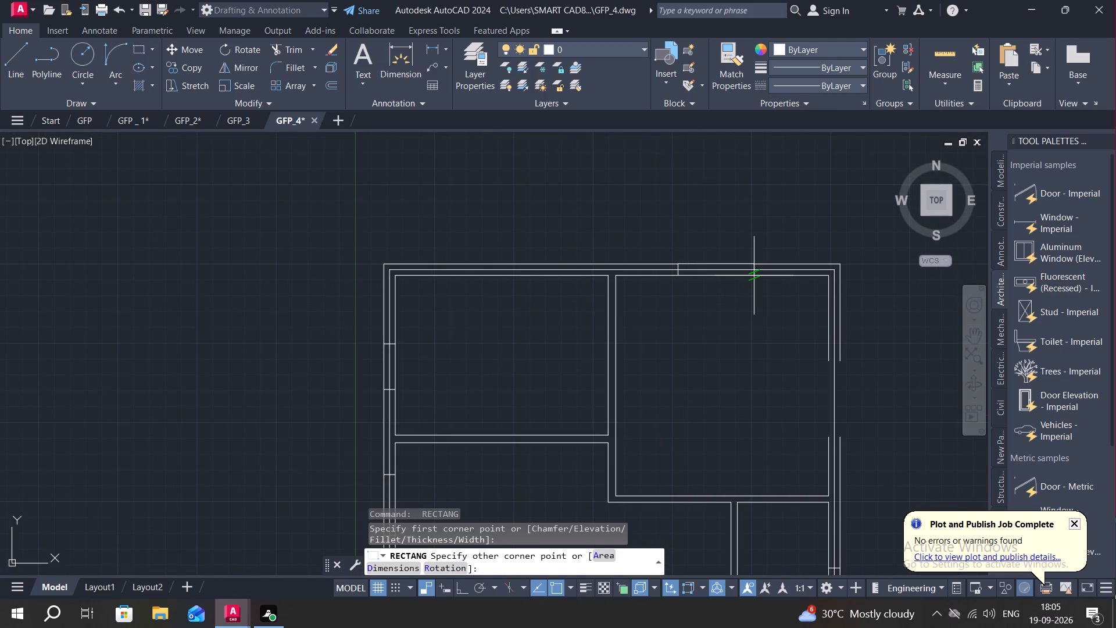
{"action": "scroll", "coordinate": [752, 276], "scroll_direction": "up", "scroll_amount": 3}
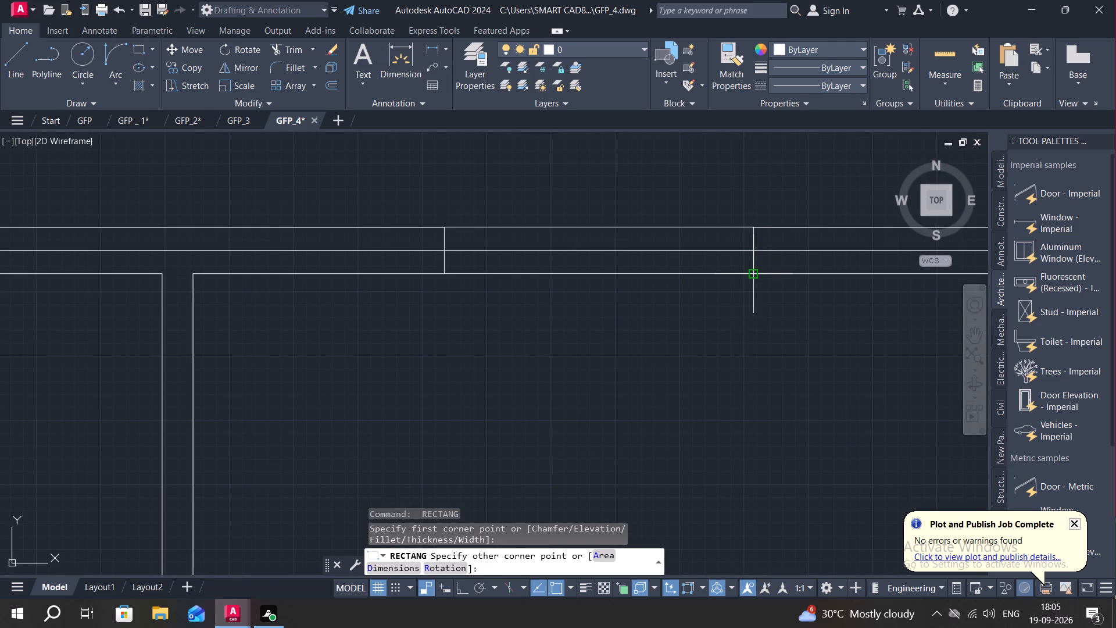
{"action": "left_click", "coordinate": [752, 276]}
Draw a rectangle filling the northeast room's east wall opening, from its inner north corner to its outer south corner.
{"action": "scroll", "coordinate": [680, 297], "scroll_direction": "down", "scroll_amount": 2}
{"action": "scroll", "coordinate": [632, 309], "scroll_direction": "down", "scroll_amount": 3}
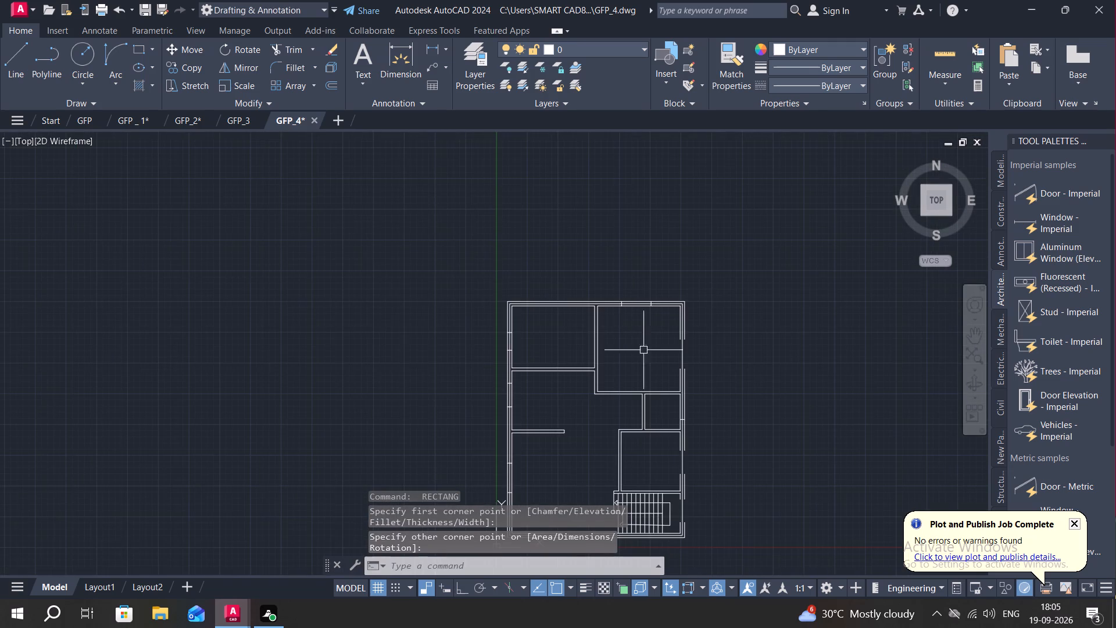
{"action": "middle_click_drag", "start_coordinate": [664, 355], "coordinate": [655, 271]}
{"action": "scroll", "coordinate": [670, 269], "scroll_direction": "up", "scroll_amount": 2}
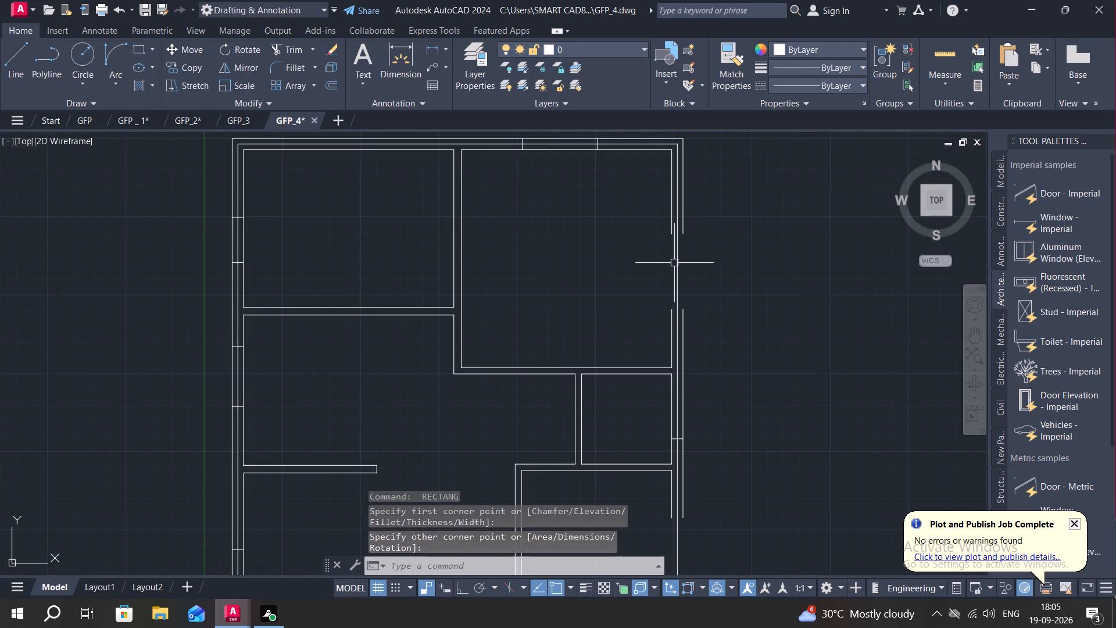
{"action": "key", "text": "space"}
{"action": "left_click", "coordinate": [671, 234]}
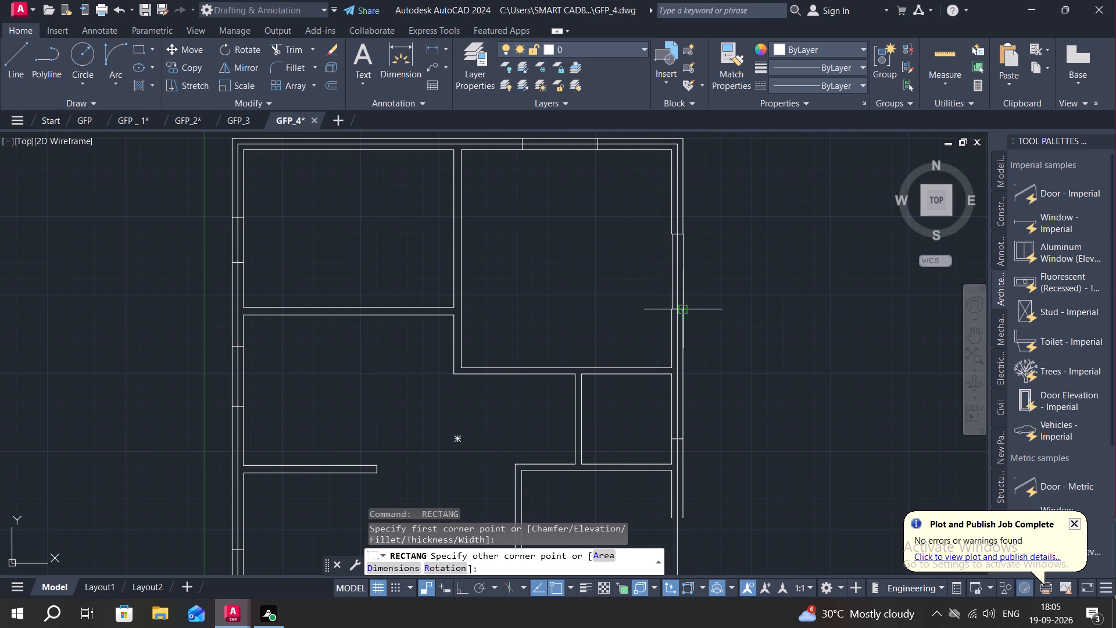
{"action": "scroll", "coordinate": [686, 312], "scroll_direction": "up", "scroll_amount": 3}
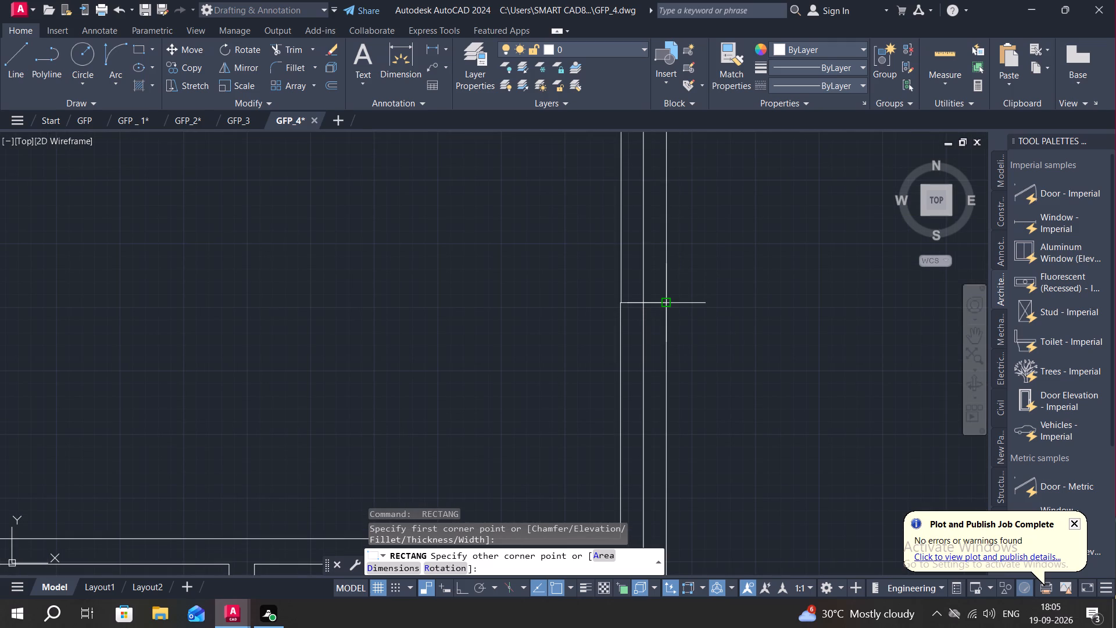
{"action": "left_click", "coordinate": [669, 303]}
Draw a rectangle filling the east wall opening of the room north of the staircase, from its inner north corner to its outer south corner.
{"action": "scroll", "coordinate": [688, 304], "scroll_direction": "down", "scroll_amount": 3}
{"action": "middle_click_drag", "start_coordinate": [687, 364], "coordinate": [672, 277]}
{"action": "middle_click_drag", "start_coordinate": [649, 396], "coordinate": [658, 298]}
{"action": "scroll", "coordinate": [658, 298], "scroll_direction": "up", "scroll_amount": 1}
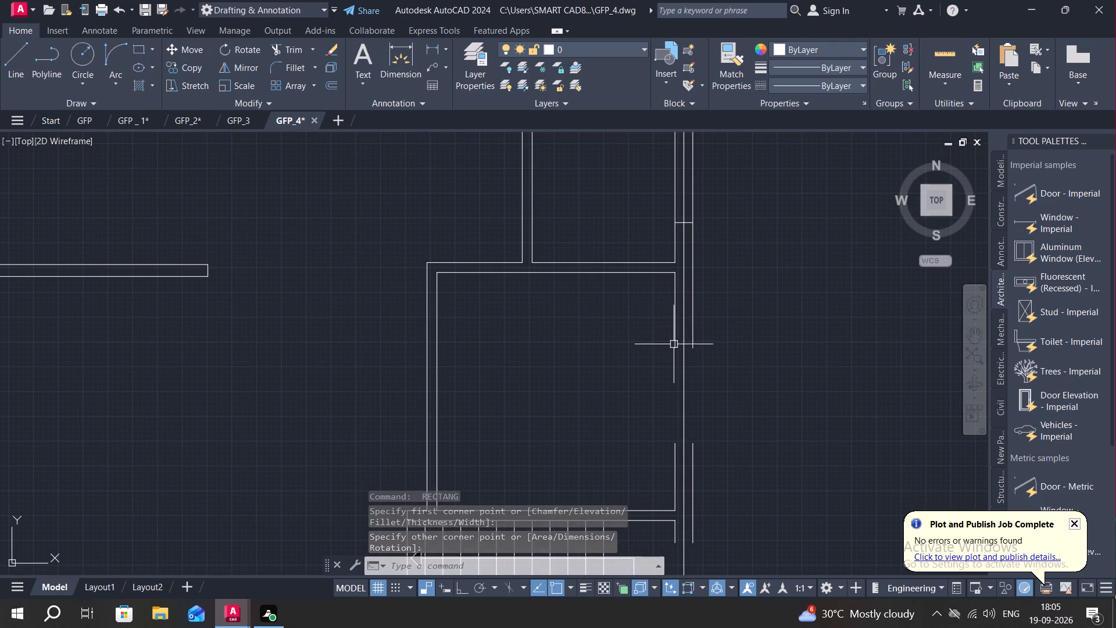
{"action": "key", "text": "space"}
{"action": "left_click", "coordinate": [674, 349]}
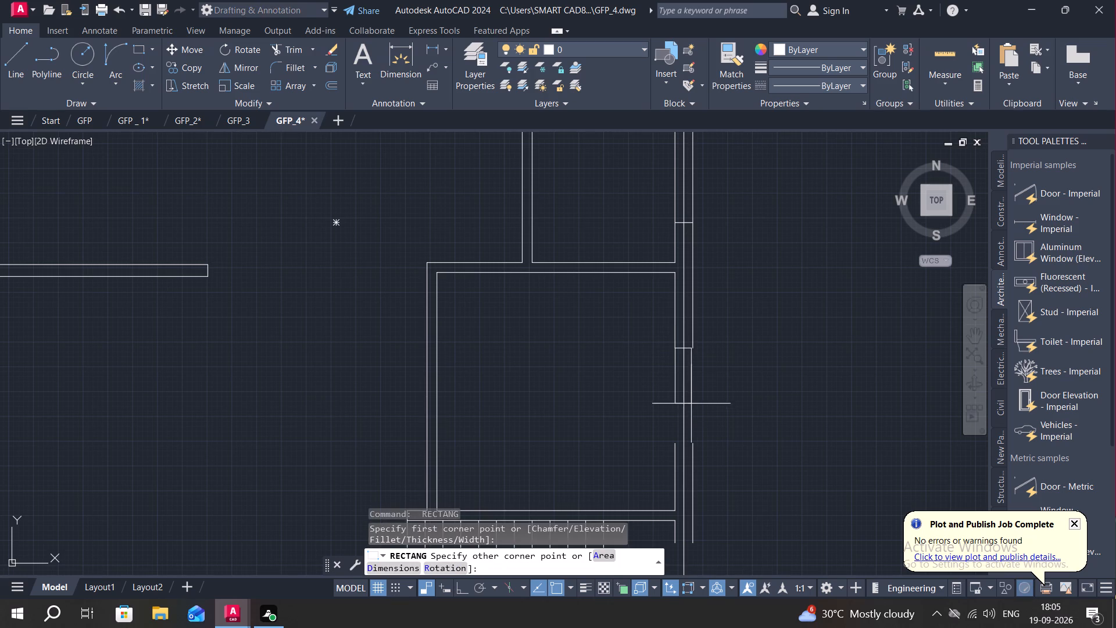
{"action": "left_click", "coordinate": [695, 441]}
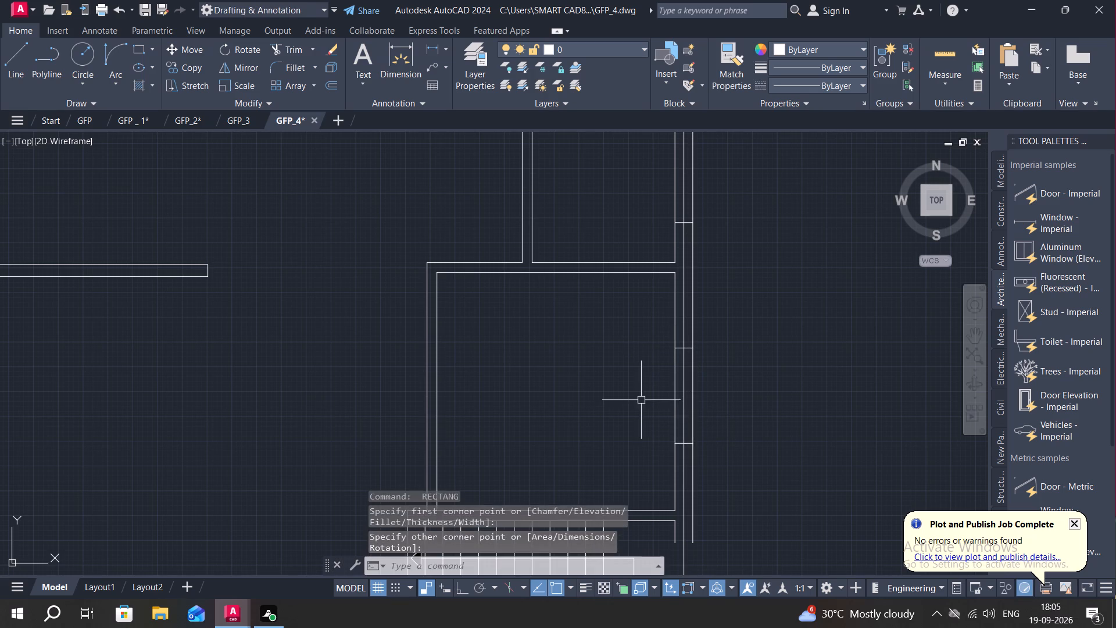
Draw a rectangle filling the east wall opening beside the staircase, from its inner north corner to its outer south corner.
{"action": "middle_click_drag", "start_coordinate": [643, 398], "coordinate": [656, 282]}
{"action": "scroll", "coordinate": [649, 287], "scroll_direction": "down", "scroll_amount": 2}
{"action": "key", "text": "space"}
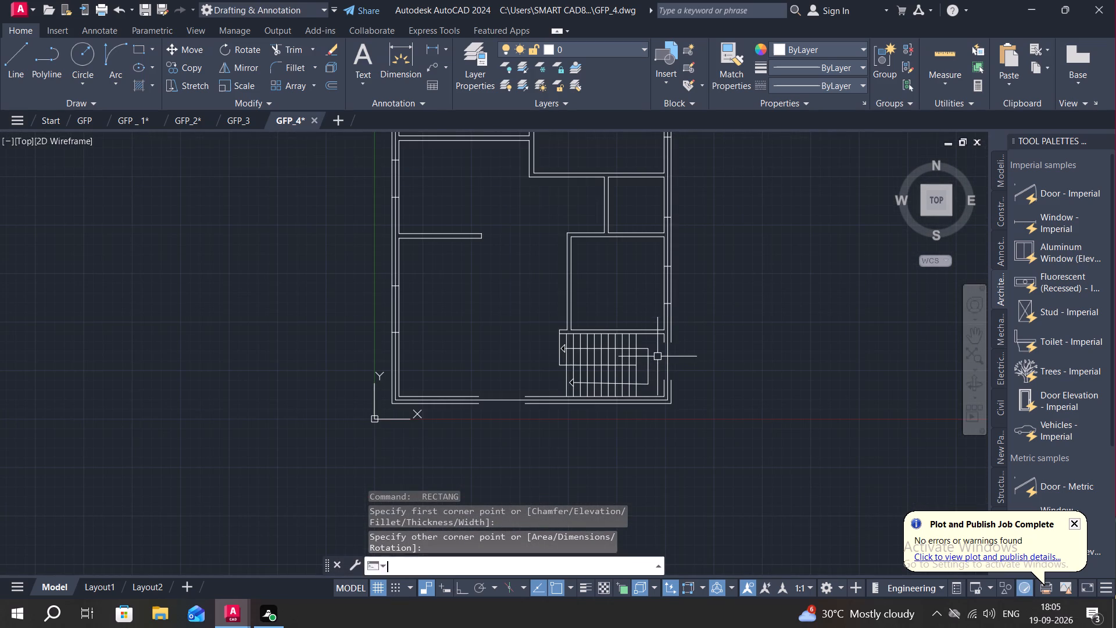
{"action": "scroll", "coordinate": [662, 343], "scroll_direction": "up", "scroll_amount": 3}
{"action": "left_click", "coordinate": [662, 343]}
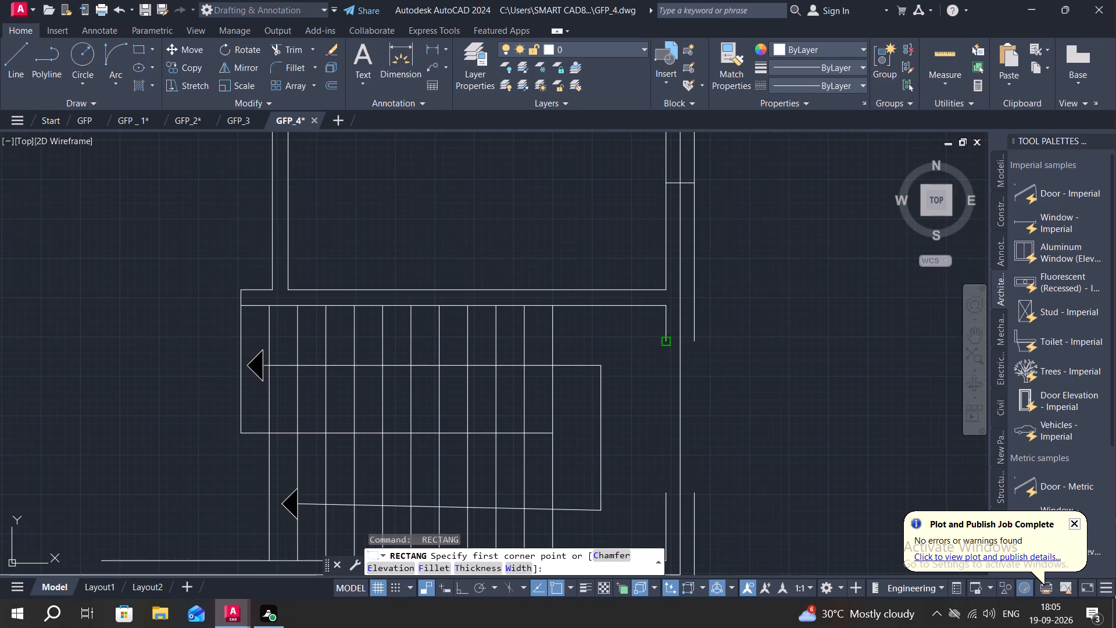
{"action": "left_click", "coordinate": [696, 490]}
Draw a rectangle filling the south wall opening, from its inner west corner to its outer east corner.
{"action": "scroll", "coordinate": [660, 412], "scroll_direction": "down", "scroll_amount": 1}
{"action": "middle_click_drag", "start_coordinate": [636, 387], "coordinate": [651, 247]}
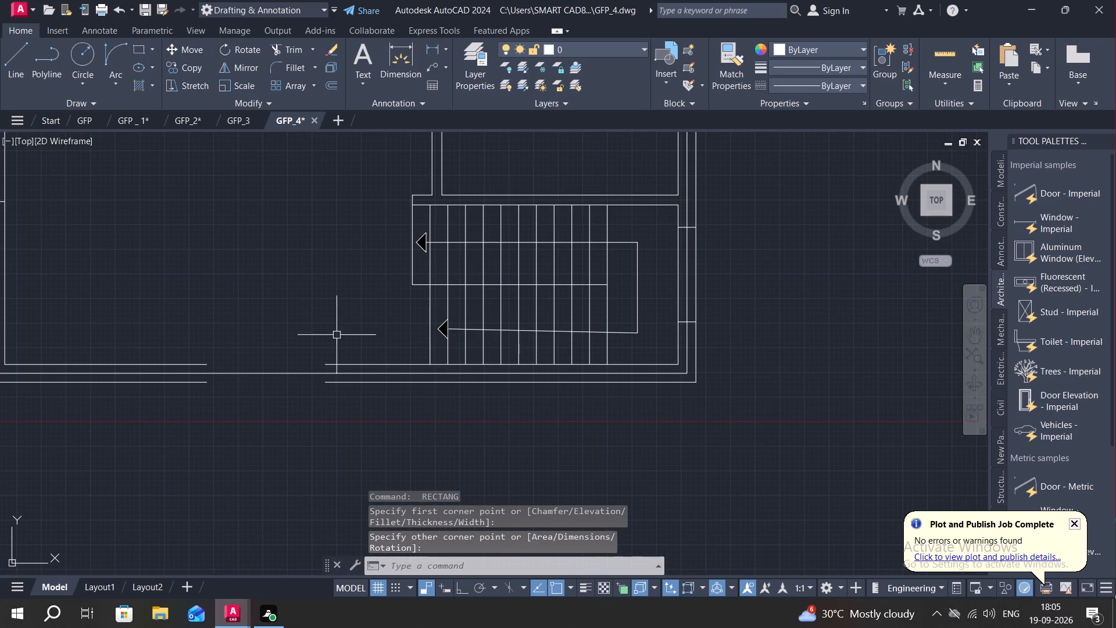
{"action": "middle_click_drag", "start_coordinate": [341, 334], "coordinate": [561, 292]}
{"action": "key", "text": "space"}
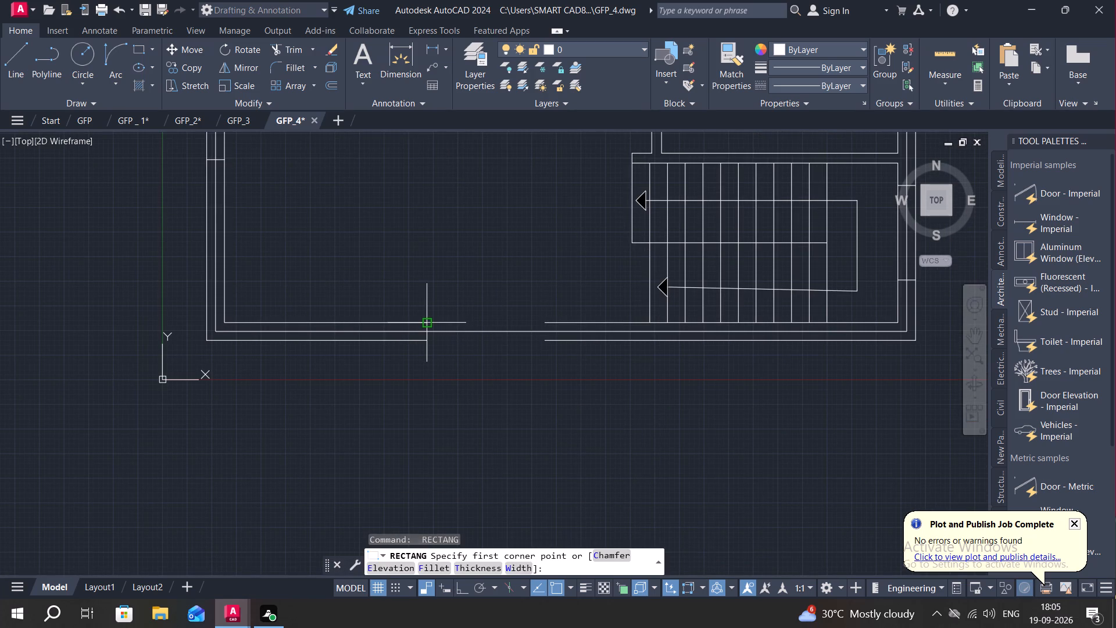
{"action": "left_click", "coordinate": [426, 325]}
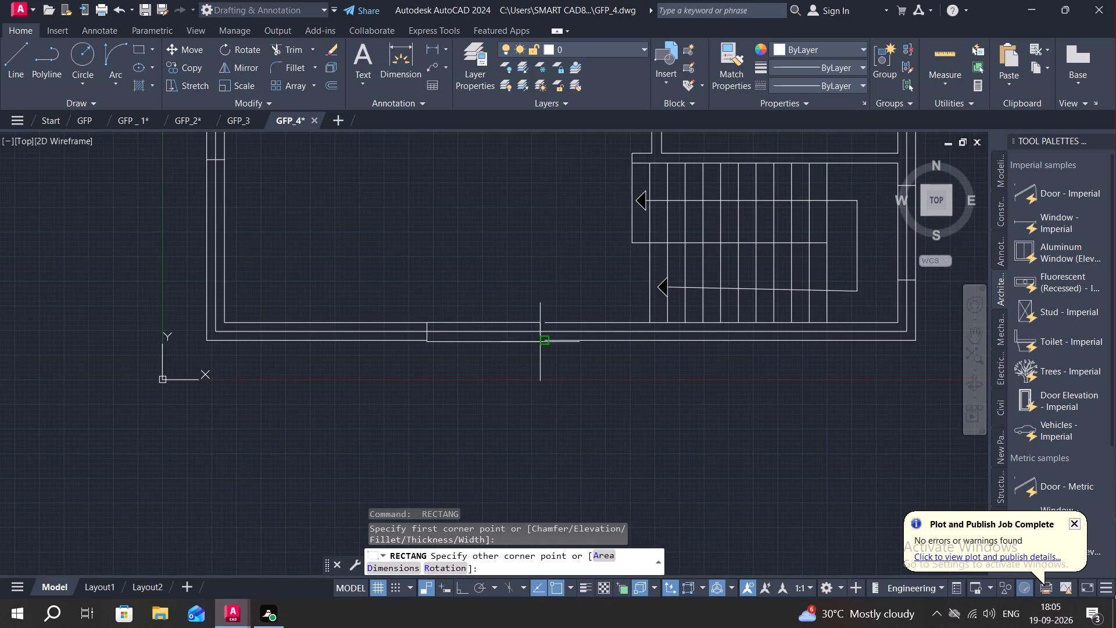
{"action": "left_click", "coordinate": [543, 341]}
{"action": "key", "text": "Escape"}
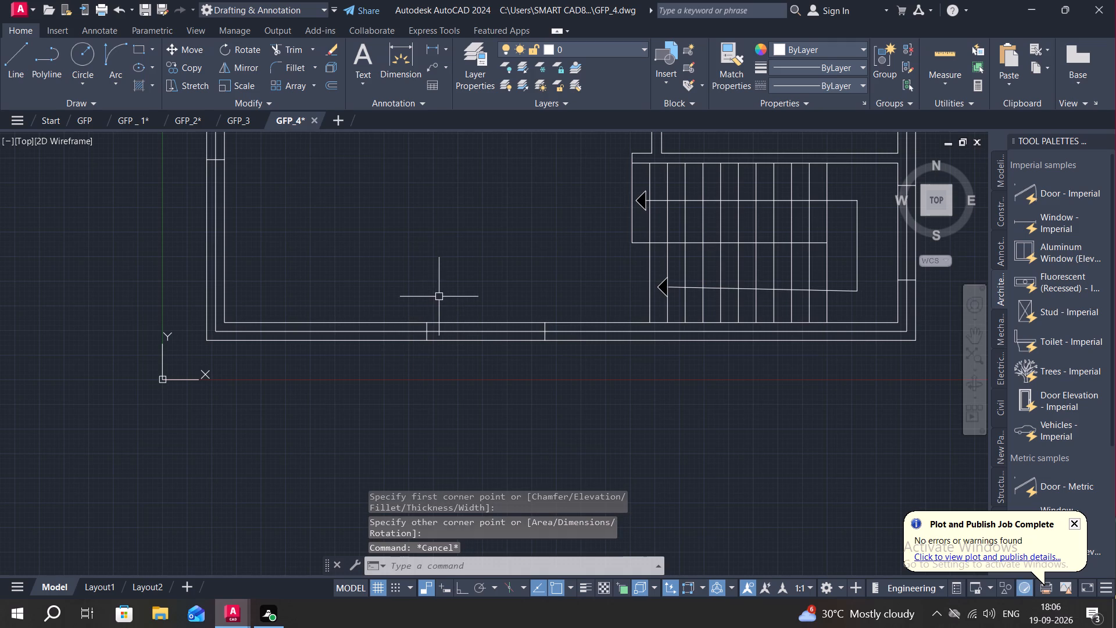
Offset the exterior wall's centre line 2" to both its inner and outer sides.
{"action": "type", "text": "O"}
{"action": "key", "text": "space"}
{"action": "key", "text": "3"}
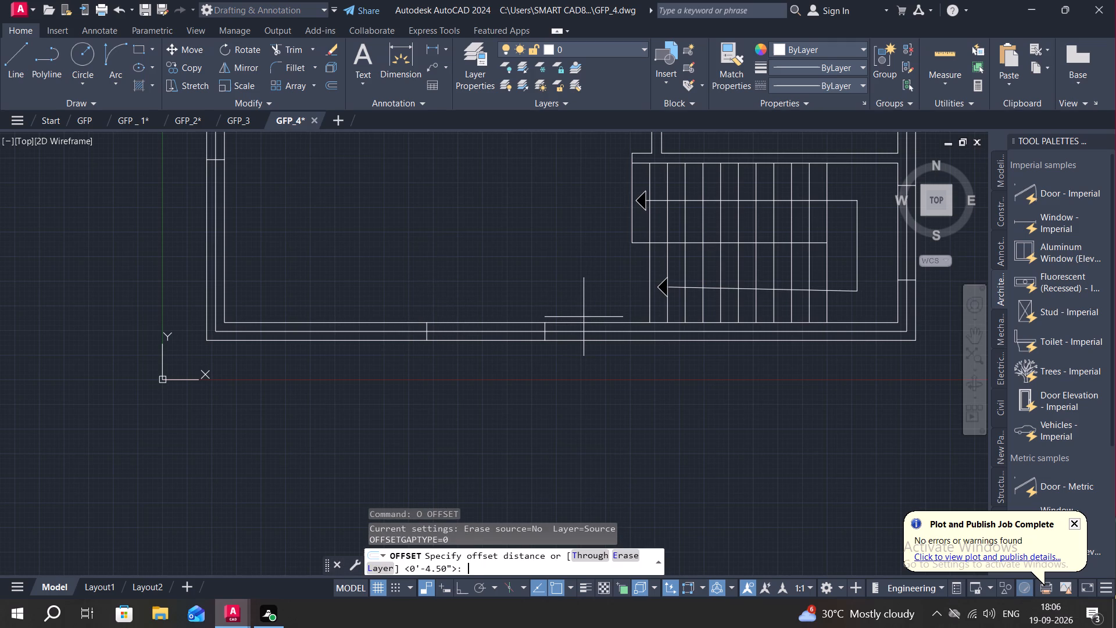
{"action": "key", "text": "BackSpace"}
{"action": "key", "text": "2"}
{"action": "key", "text": "shift+quotedbl"}
{"action": "key", "text": "Return"}
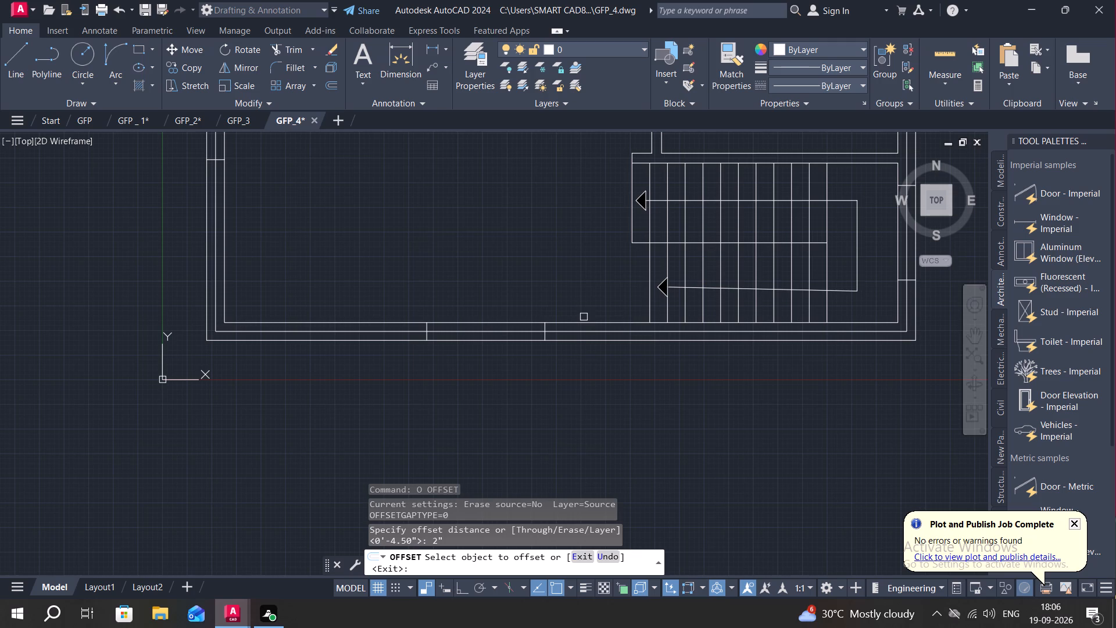
{"action": "scroll", "coordinate": [343, 327], "scroll_direction": "up", "scroll_amount": 2}
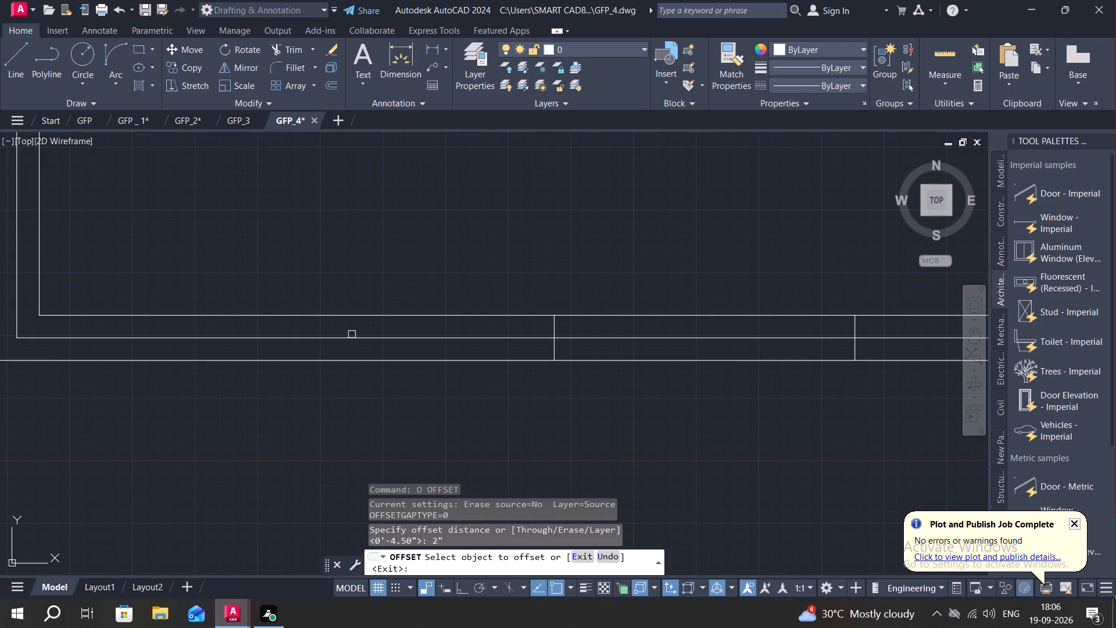
{"action": "left_click", "coordinate": [353, 336]}
{"action": "left_click", "coordinate": [357, 321]}
{"action": "left_click", "coordinate": [366, 338]}
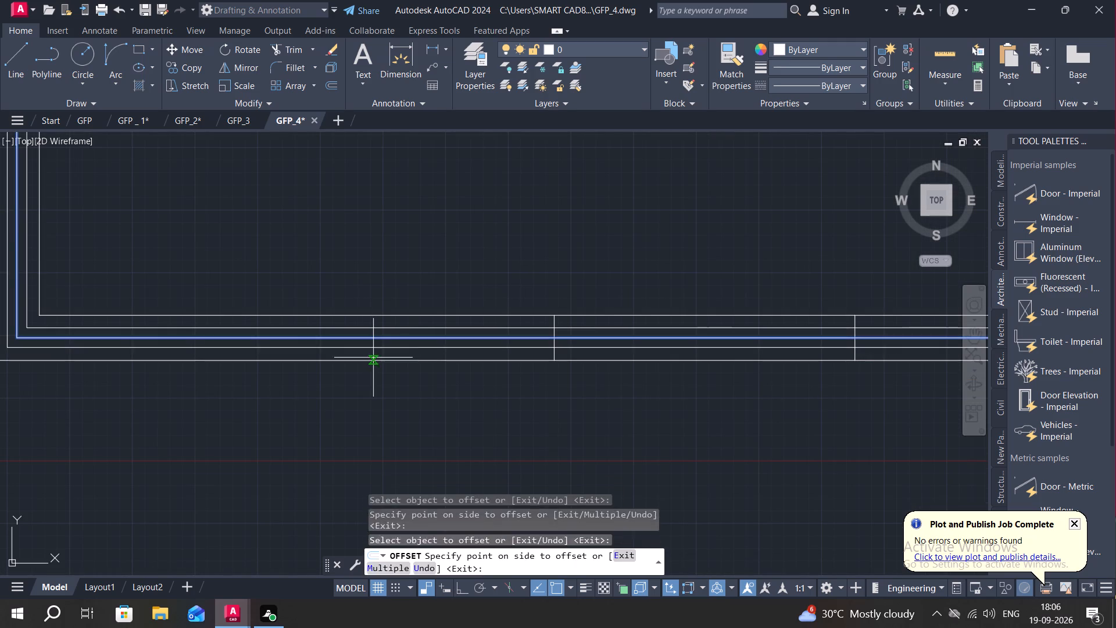
{"action": "left_click", "coordinate": [373, 358]}
{"action": "key", "text": "Escape"}
Trim the centre line and its two offsets around the southwest corner, between the south window and the nearest west window.
{"action": "middle_click_drag", "start_coordinate": [261, 436], "coordinate": [419, 447]}
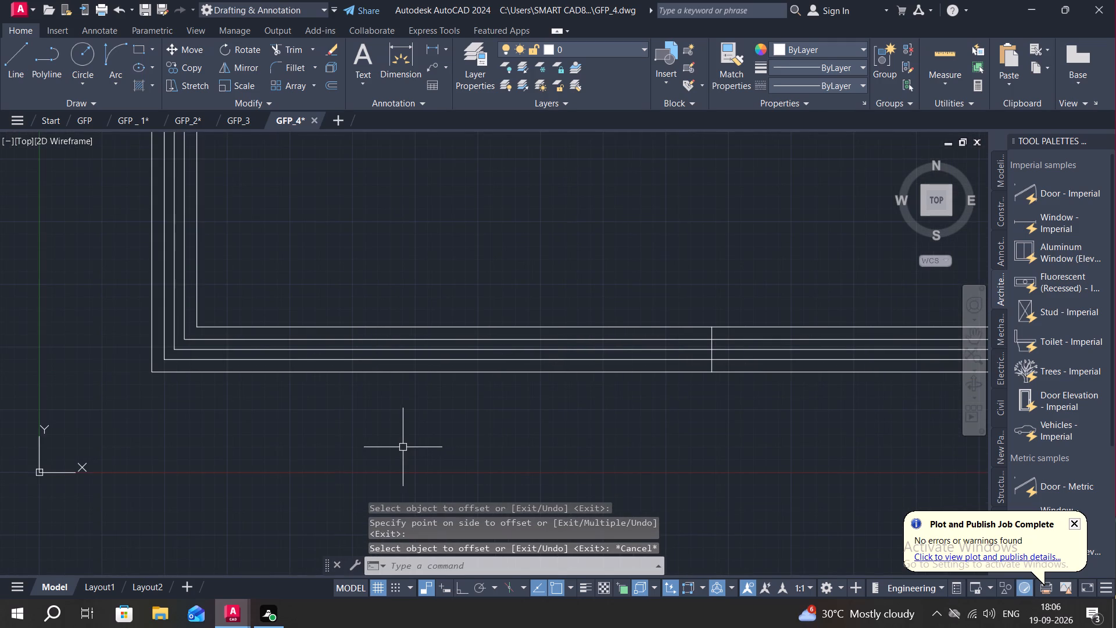
{"action": "type", "text": "TR"}
{"action": "key", "text": "space"}
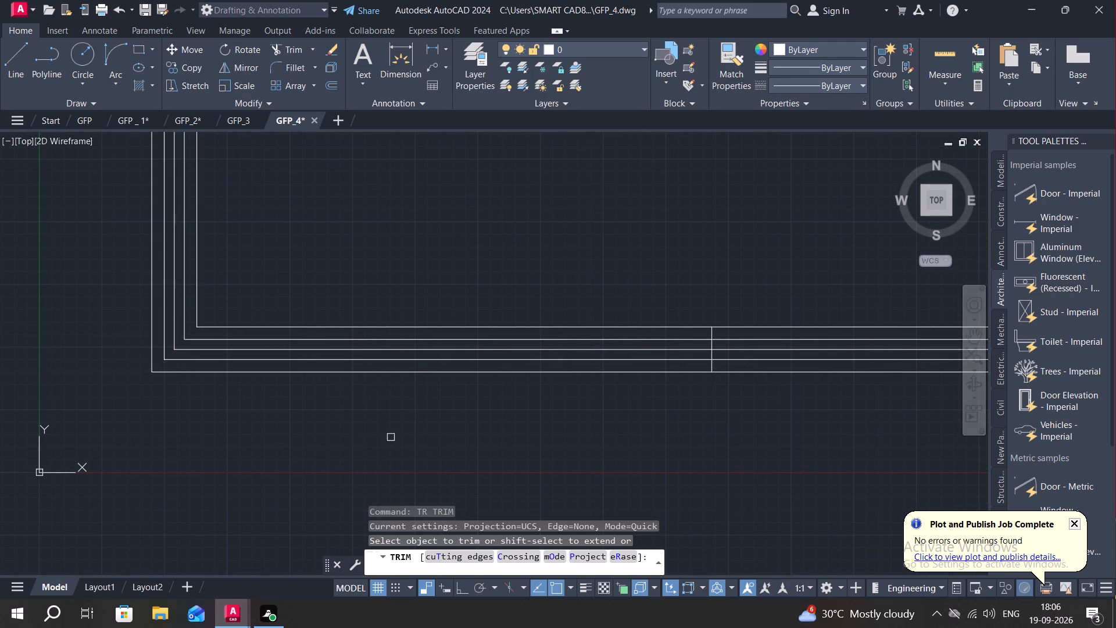
{"action": "scroll", "coordinate": [402, 366], "scroll_direction": "down", "scroll_amount": 1}
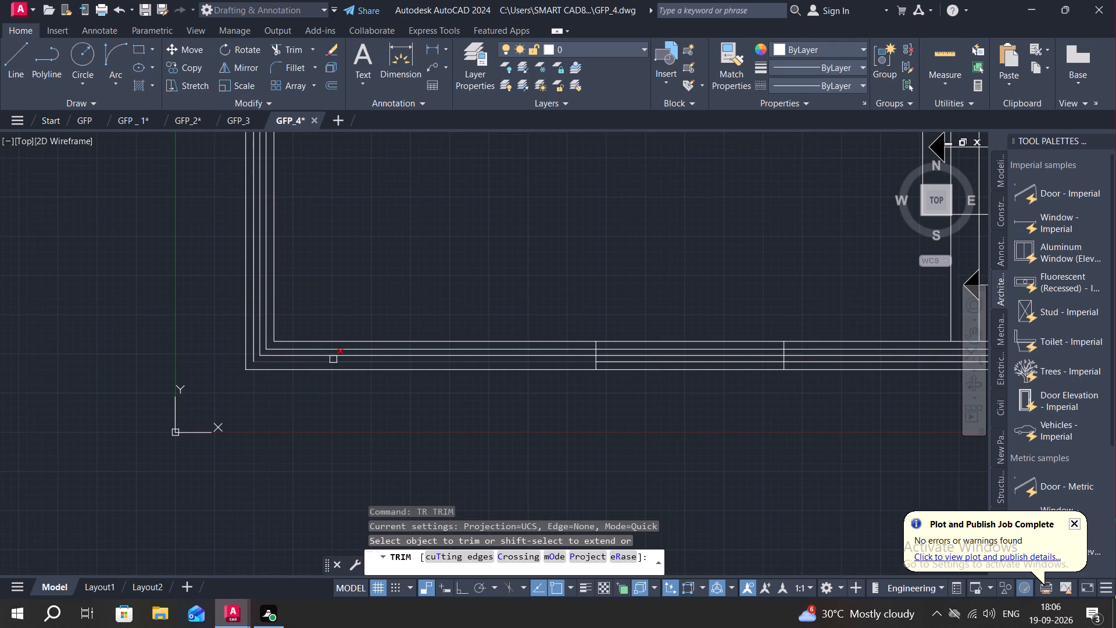
{"action": "left_click", "coordinate": [334, 359]}
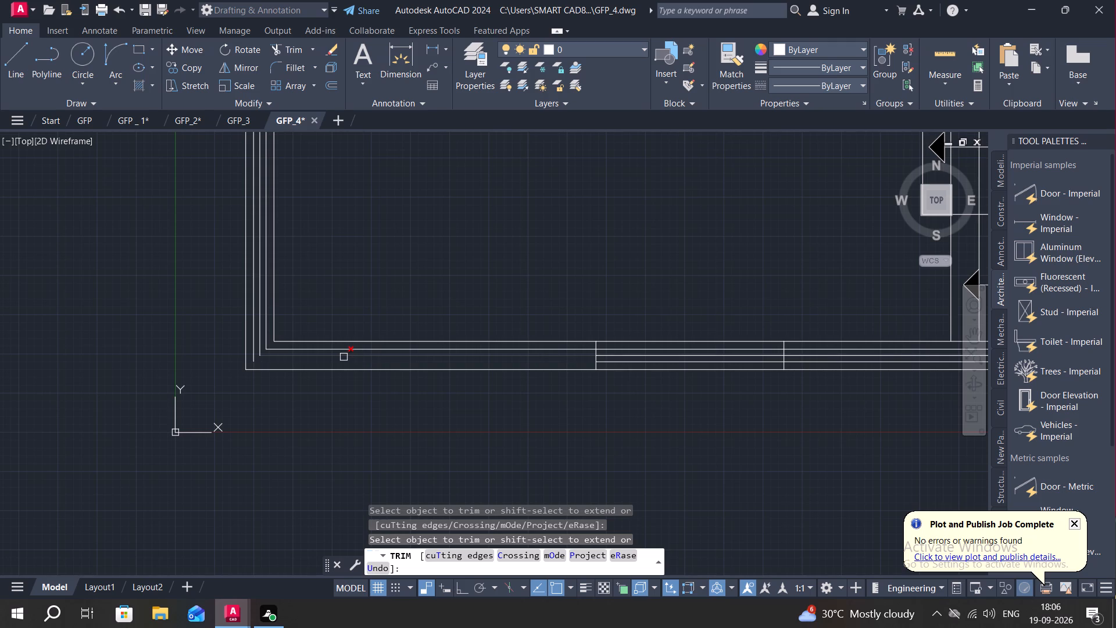
{"action": "left_click", "coordinate": [344, 357]}
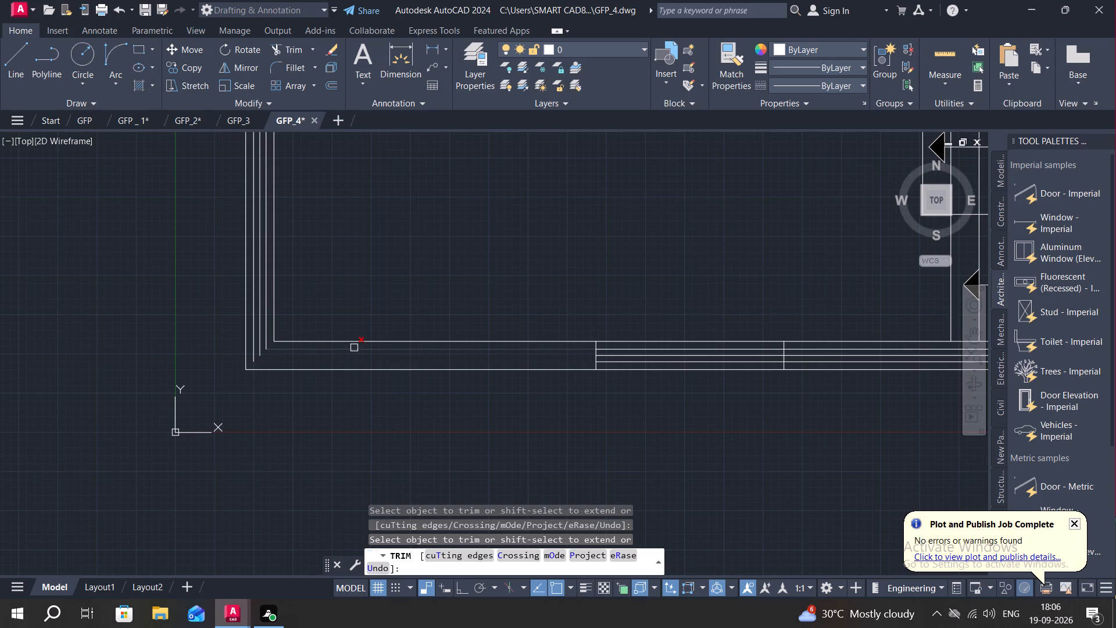
{"action": "left_click", "coordinate": [354, 348]}
{"action": "middle_click_drag", "start_coordinate": [267, 424], "coordinate": [378, 477]}
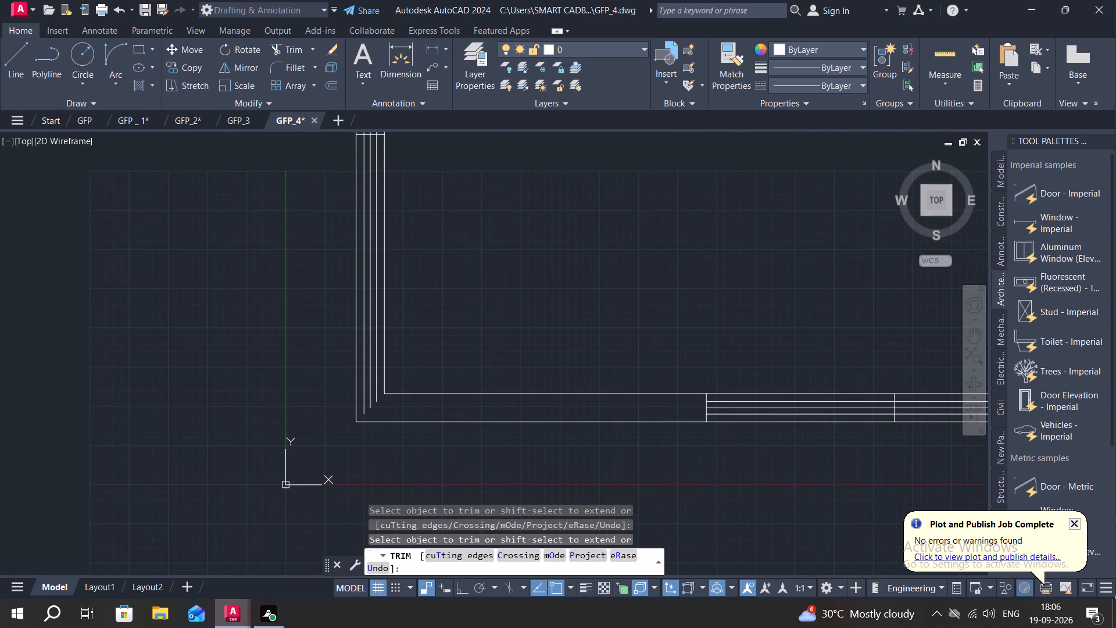
{"action": "left_click", "coordinate": [371, 404]}
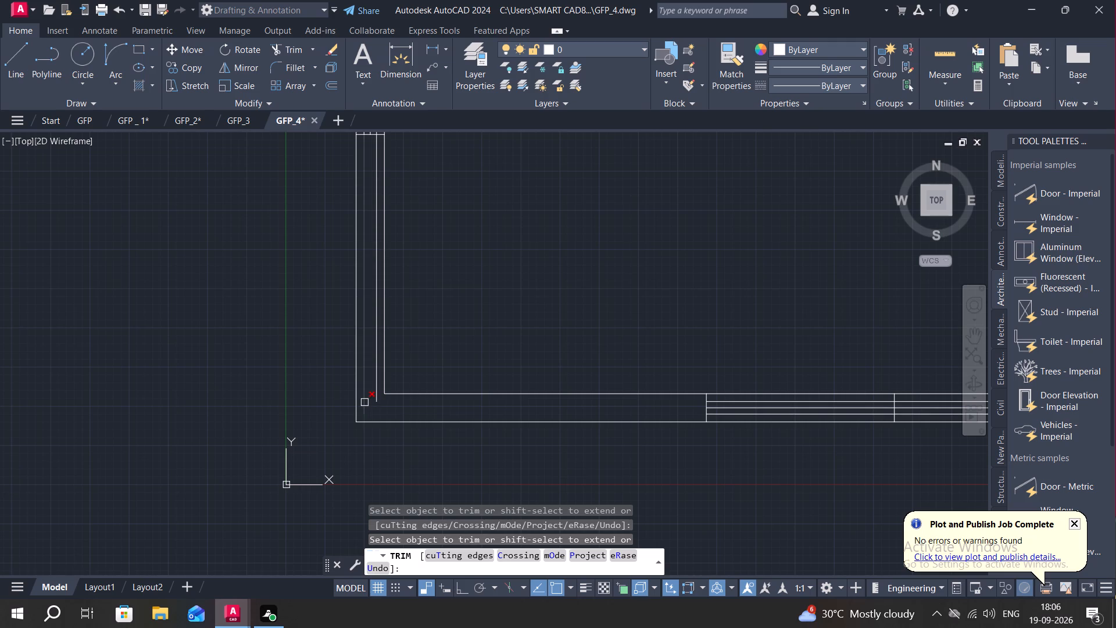
{"action": "left_click", "coordinate": [364, 402]}
{"action": "left_click", "coordinate": [376, 401]}
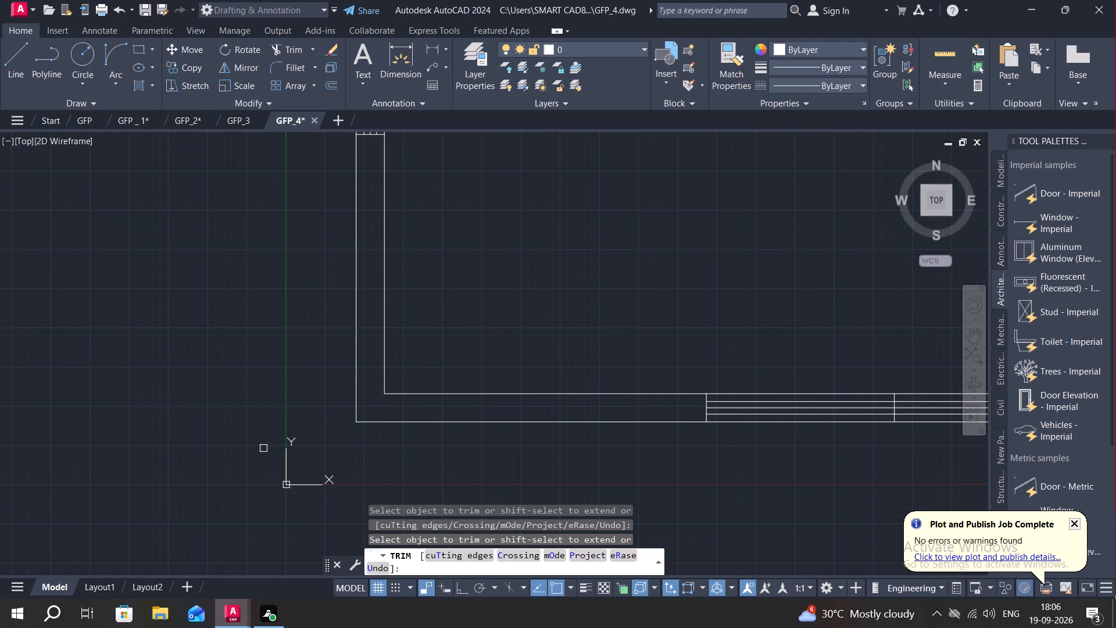
Trim the centre line and its two offsets around the southeast corner, between the south window and the staircase's east window.
{"action": "scroll", "coordinate": [329, 447], "scroll_direction": "down", "scroll_amount": 1}
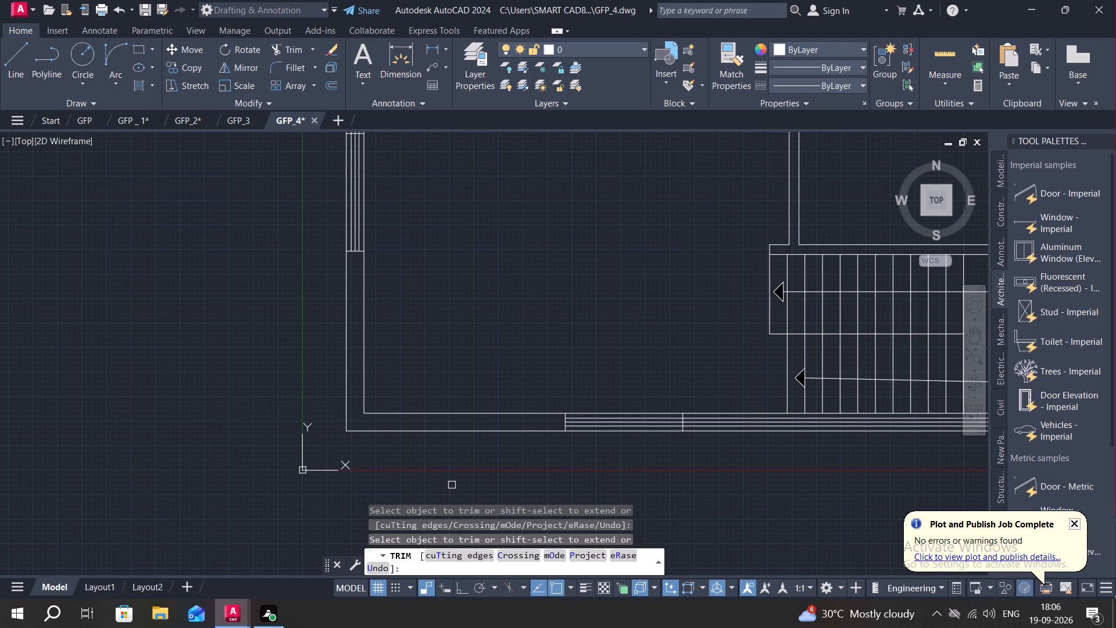
{"action": "middle_click_drag", "start_coordinate": [553, 481], "coordinate": [314, 498]}
{"action": "scroll", "coordinate": [563, 455], "scroll_direction": "up", "scroll_amount": 1}
{"action": "middle_click_drag", "start_coordinate": [563, 463], "coordinate": [427, 460]}
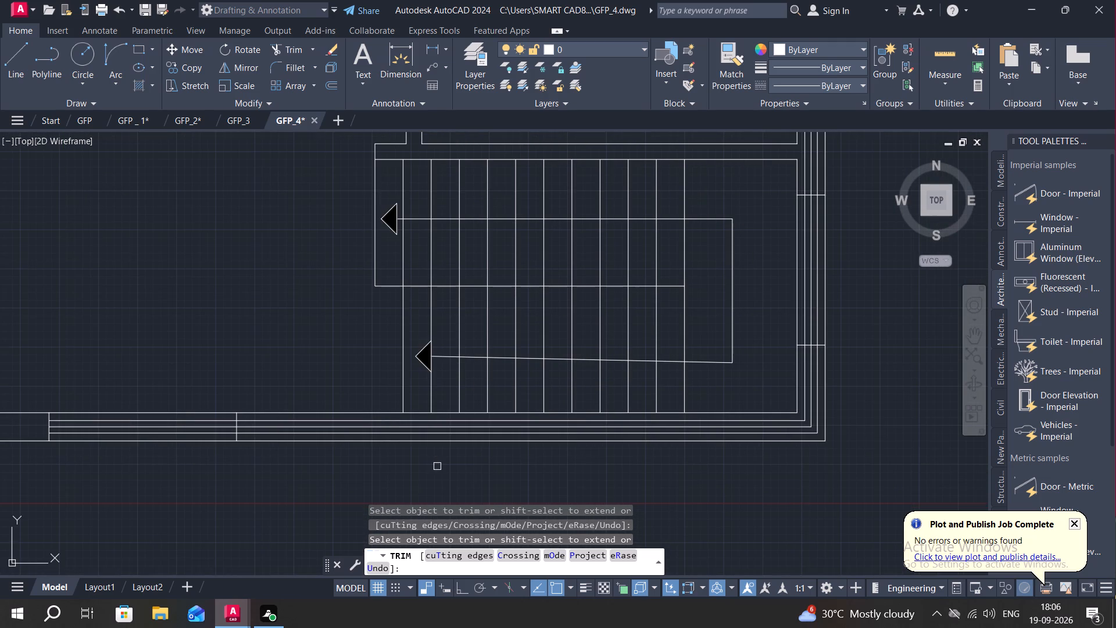
{"action": "left_click", "coordinate": [463, 422]}
{"action": "left_click", "coordinate": [467, 424]}
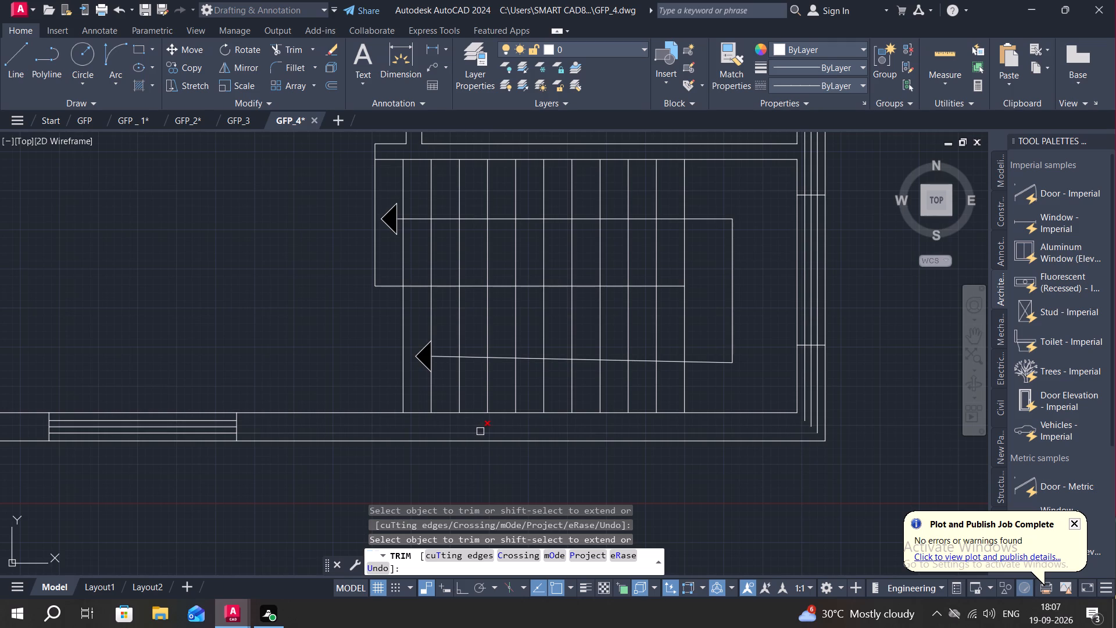
{"action": "left_click", "coordinate": [481, 432]}
{"action": "left_click", "coordinate": [809, 366]}
{"action": "left_click", "coordinate": [813, 367]}
{"action": "left_click", "coordinate": [816, 368]}
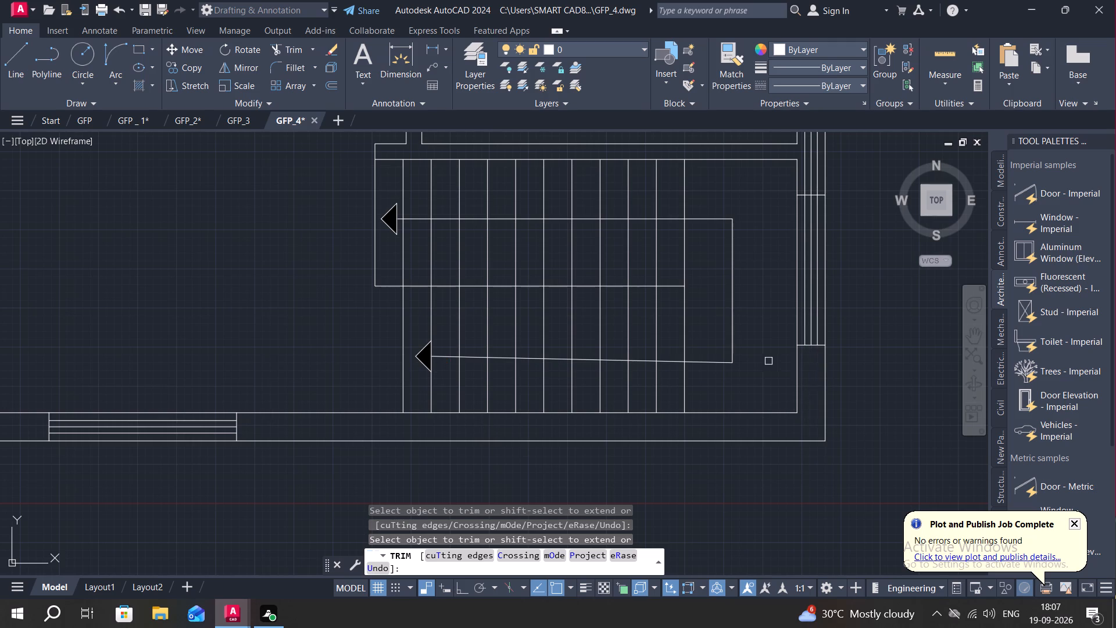
Trim the three inner wall lines in the east wall between the staircase window and the window of the room north of it.
{"action": "middle_click_drag", "start_coordinate": [768, 361], "coordinate": [794, 459]}
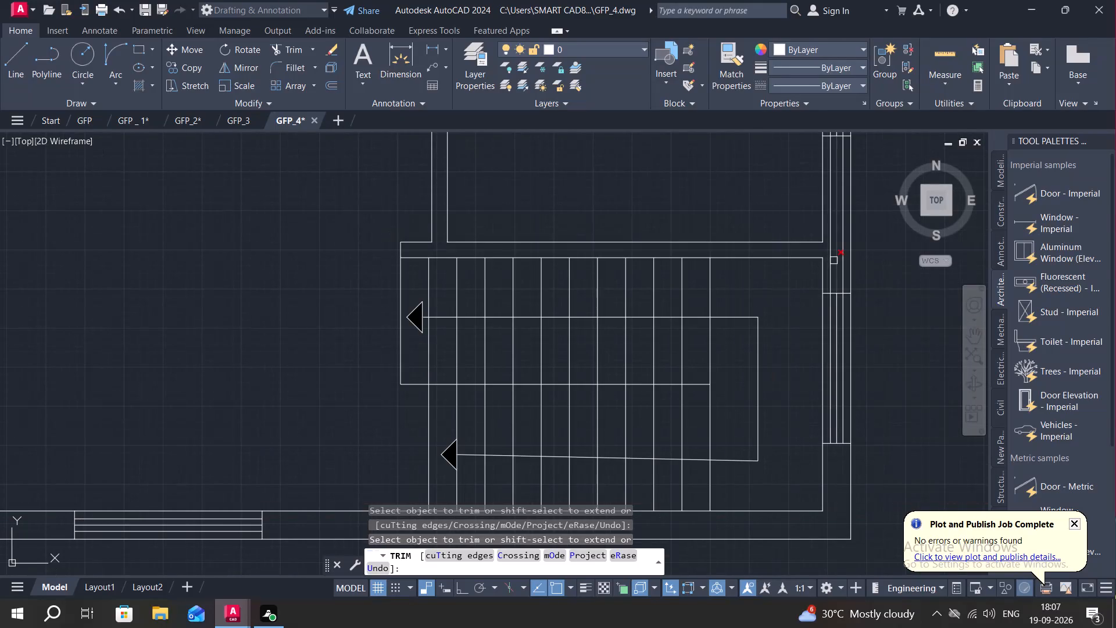
{"action": "left_click", "coordinate": [833, 261]}
{"action": "left_click", "coordinate": [836, 262]}
{"action": "left_click", "coordinate": [842, 266]}
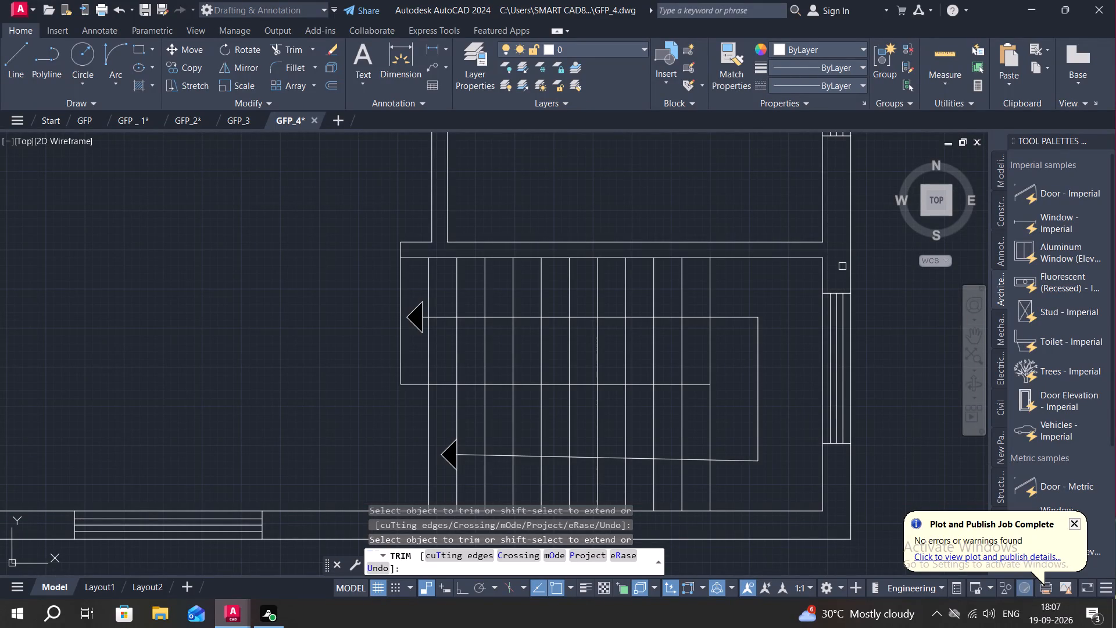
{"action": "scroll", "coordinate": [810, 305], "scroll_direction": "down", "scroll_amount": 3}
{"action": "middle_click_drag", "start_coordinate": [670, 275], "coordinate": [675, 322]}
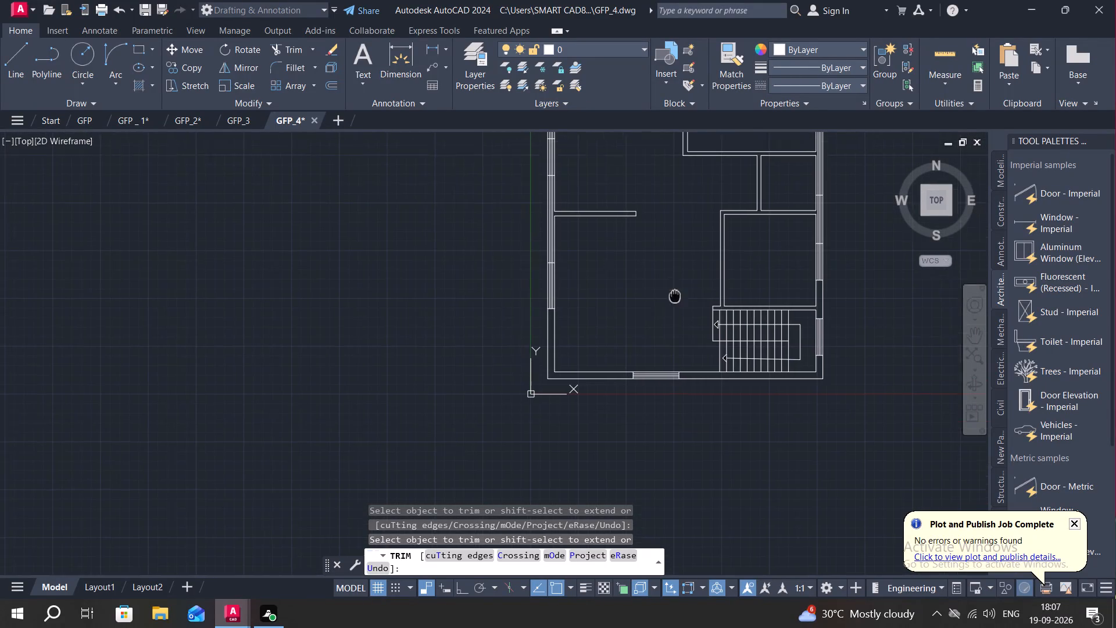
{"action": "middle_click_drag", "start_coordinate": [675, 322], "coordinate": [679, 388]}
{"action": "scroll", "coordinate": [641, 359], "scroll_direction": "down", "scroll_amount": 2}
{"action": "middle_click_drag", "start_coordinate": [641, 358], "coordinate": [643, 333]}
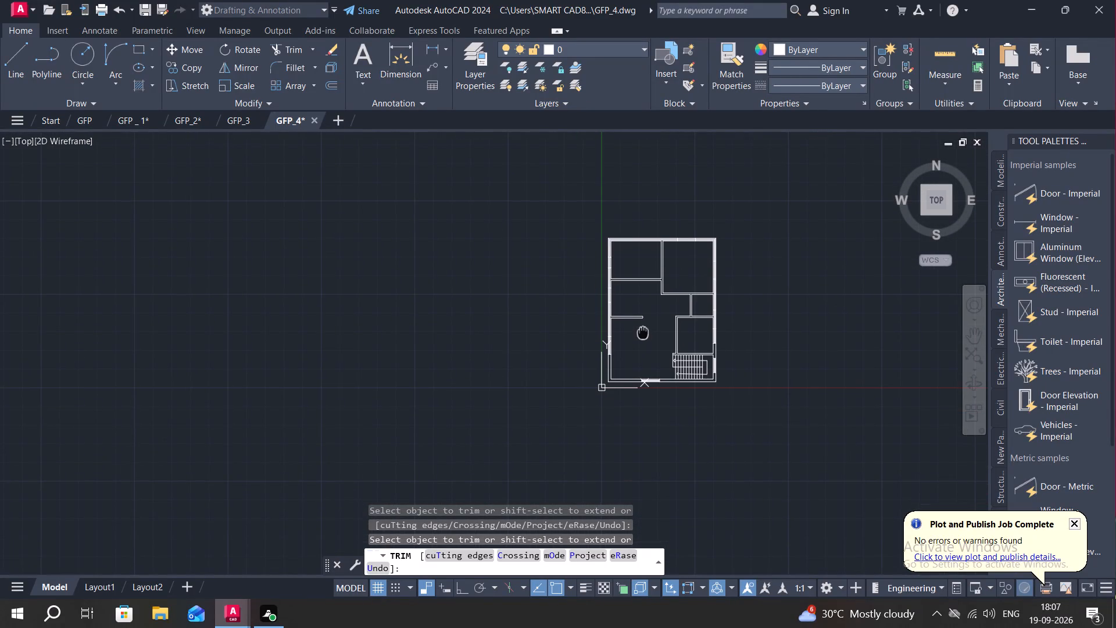
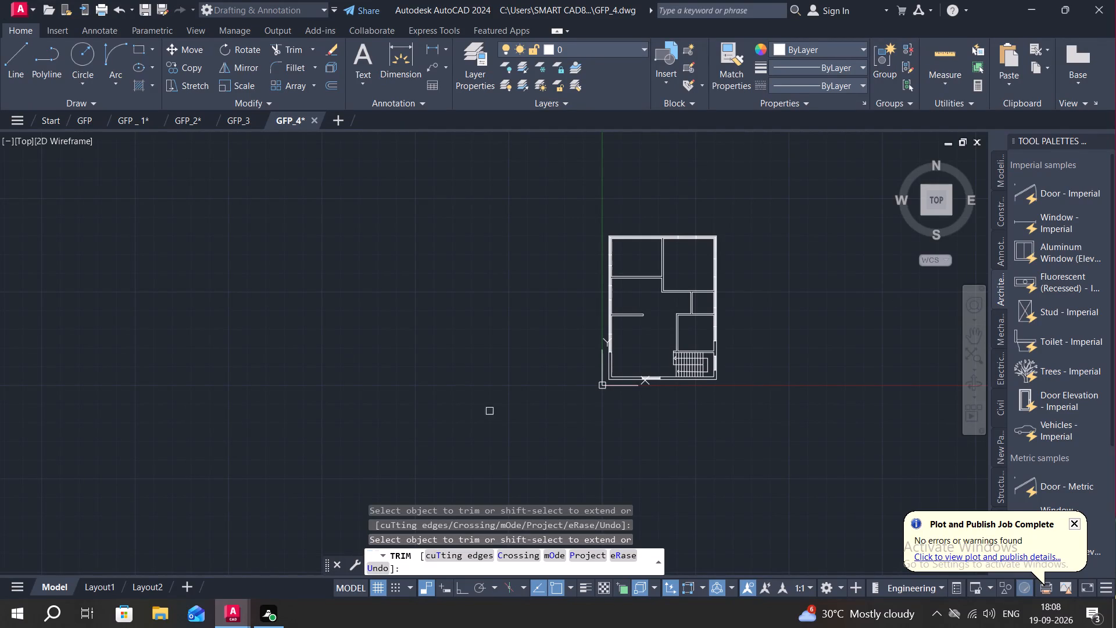
Undo all the trims of the centre line and its 2" offsets around the exterior wall's corners and east side.
{"action": "key", "text": "ctrl+z"}
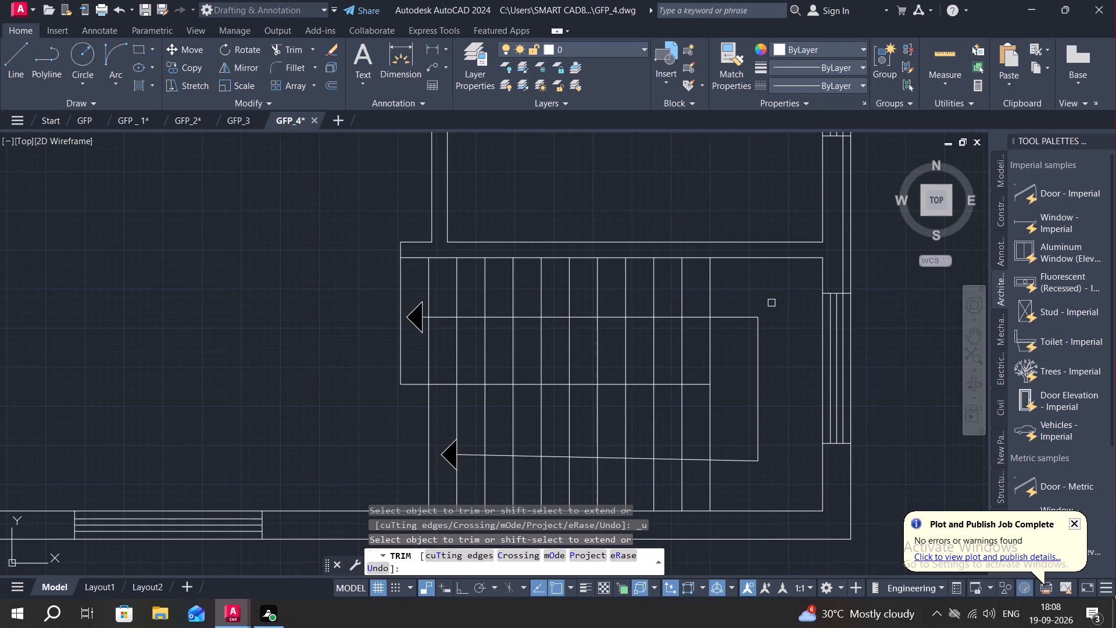
{"action": "key", "text": "ctrl+z"}
{"action": "key", "text": "ctrl+z"}
{"action": "key", "text": "ctrl+z"}
{"action": "key", "text": "ctrl+z"}
{"action": "key", "text": "ctrl+z"}
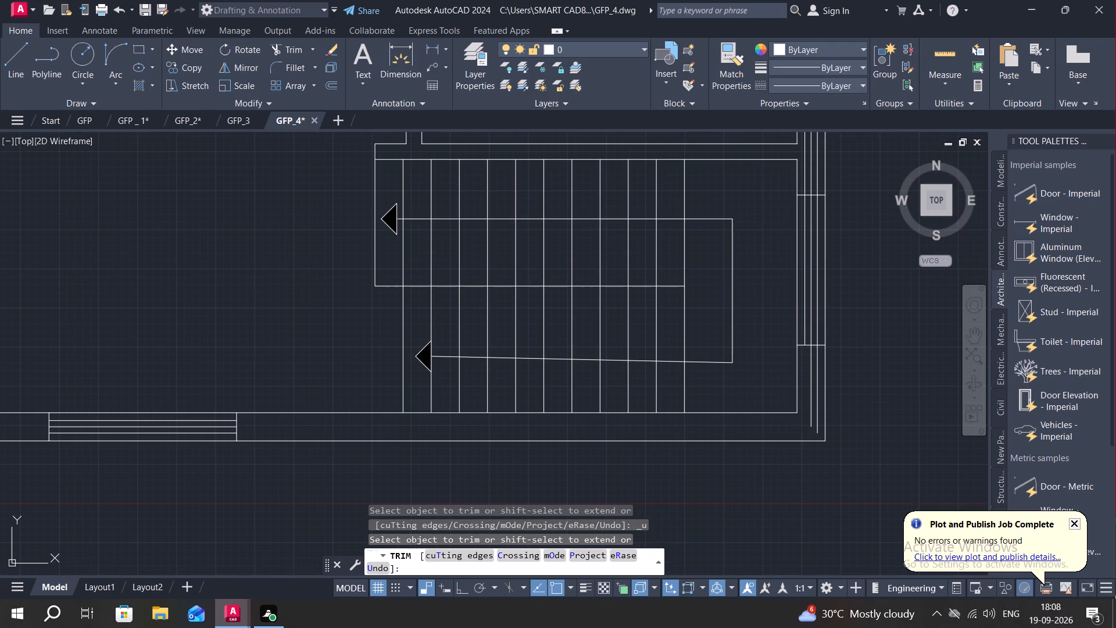
{"action": "key", "text": "ctrl+z"}
{"action": "key", "text": "ctrl+z"}
{"action": "key", "text": "ctrl+z"}
{"action": "key", "text": "ctrl+z"}
{"action": "key", "text": "z"}
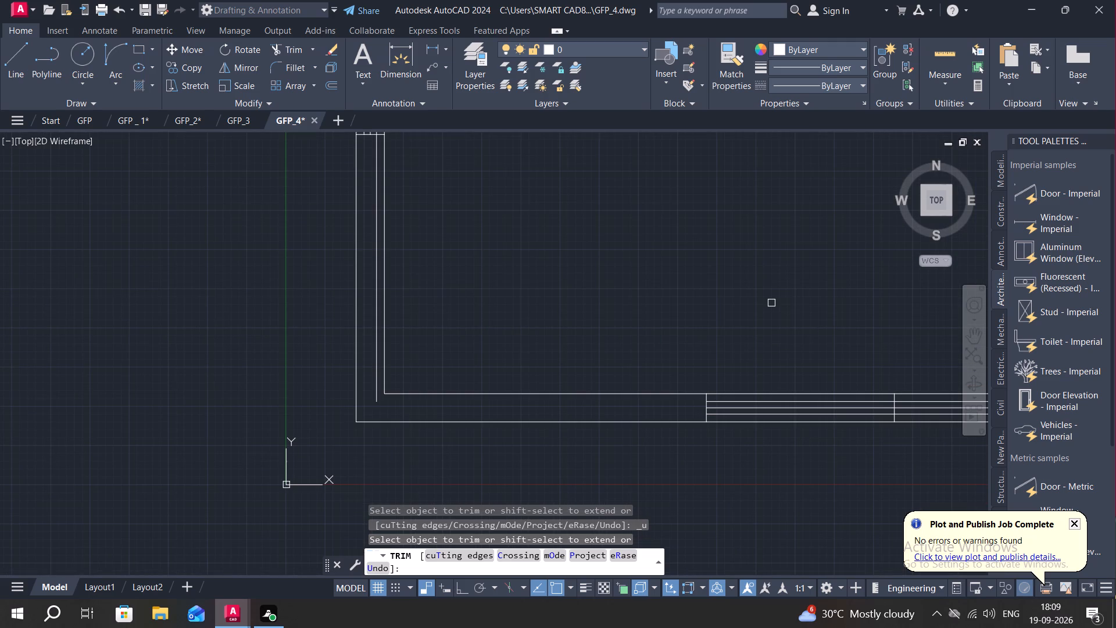
{"action": "key", "text": "ctrl+z"}
{"action": "key", "text": "ctrl+z"}
{"action": "key", "text": "ctrl+z"}
{"action": "key", "text": "ctrl+z"}
{"action": "key", "text": "ctrl+z"}
{"action": "key", "text": "ctrl+z"}
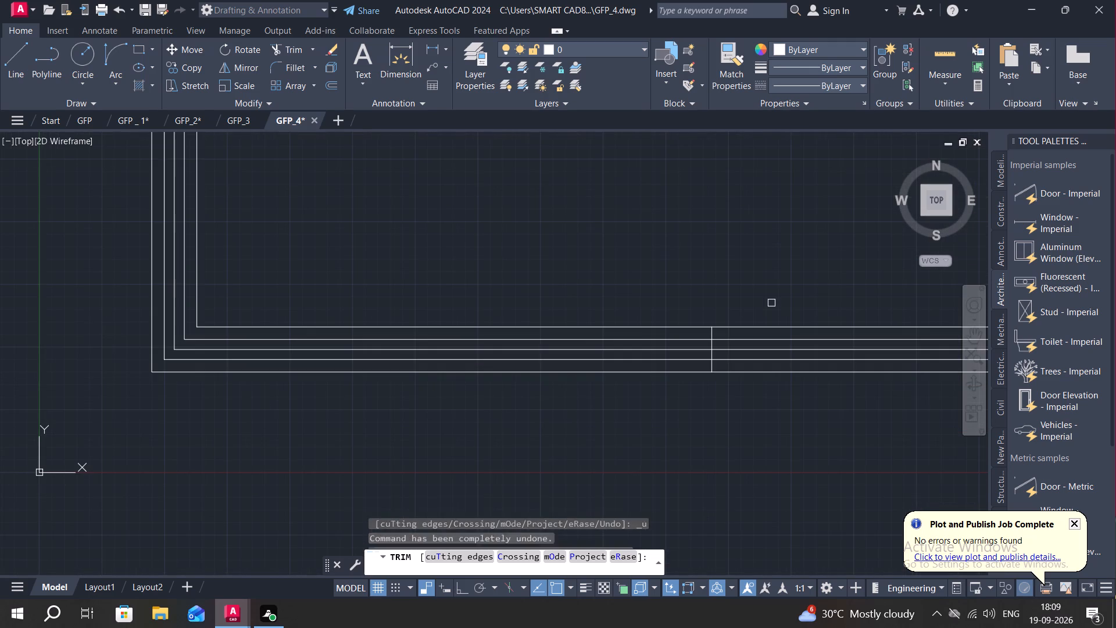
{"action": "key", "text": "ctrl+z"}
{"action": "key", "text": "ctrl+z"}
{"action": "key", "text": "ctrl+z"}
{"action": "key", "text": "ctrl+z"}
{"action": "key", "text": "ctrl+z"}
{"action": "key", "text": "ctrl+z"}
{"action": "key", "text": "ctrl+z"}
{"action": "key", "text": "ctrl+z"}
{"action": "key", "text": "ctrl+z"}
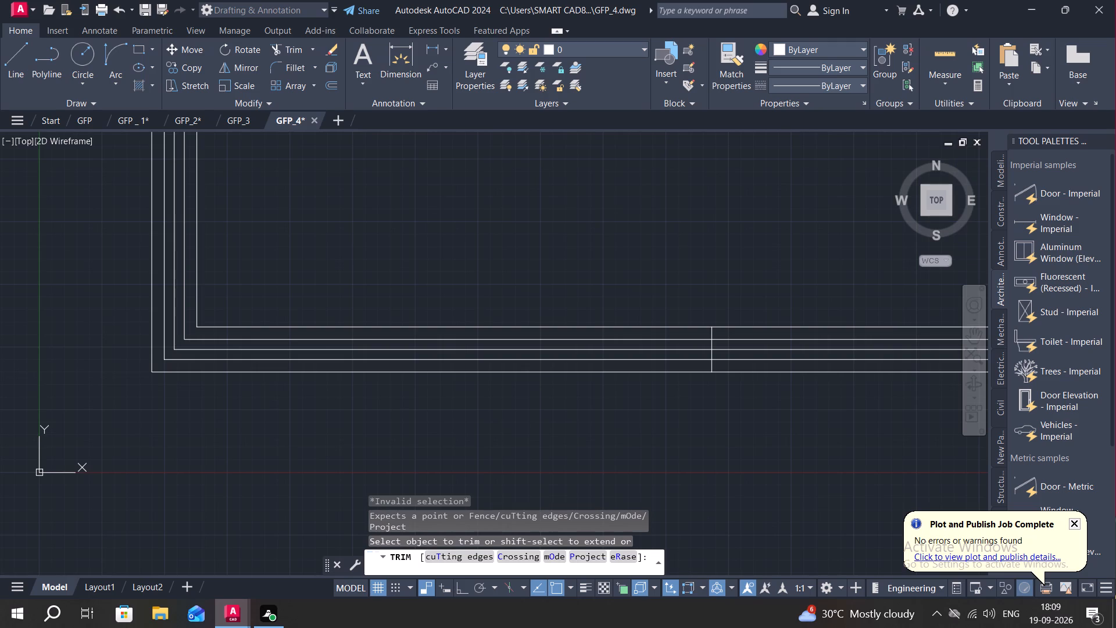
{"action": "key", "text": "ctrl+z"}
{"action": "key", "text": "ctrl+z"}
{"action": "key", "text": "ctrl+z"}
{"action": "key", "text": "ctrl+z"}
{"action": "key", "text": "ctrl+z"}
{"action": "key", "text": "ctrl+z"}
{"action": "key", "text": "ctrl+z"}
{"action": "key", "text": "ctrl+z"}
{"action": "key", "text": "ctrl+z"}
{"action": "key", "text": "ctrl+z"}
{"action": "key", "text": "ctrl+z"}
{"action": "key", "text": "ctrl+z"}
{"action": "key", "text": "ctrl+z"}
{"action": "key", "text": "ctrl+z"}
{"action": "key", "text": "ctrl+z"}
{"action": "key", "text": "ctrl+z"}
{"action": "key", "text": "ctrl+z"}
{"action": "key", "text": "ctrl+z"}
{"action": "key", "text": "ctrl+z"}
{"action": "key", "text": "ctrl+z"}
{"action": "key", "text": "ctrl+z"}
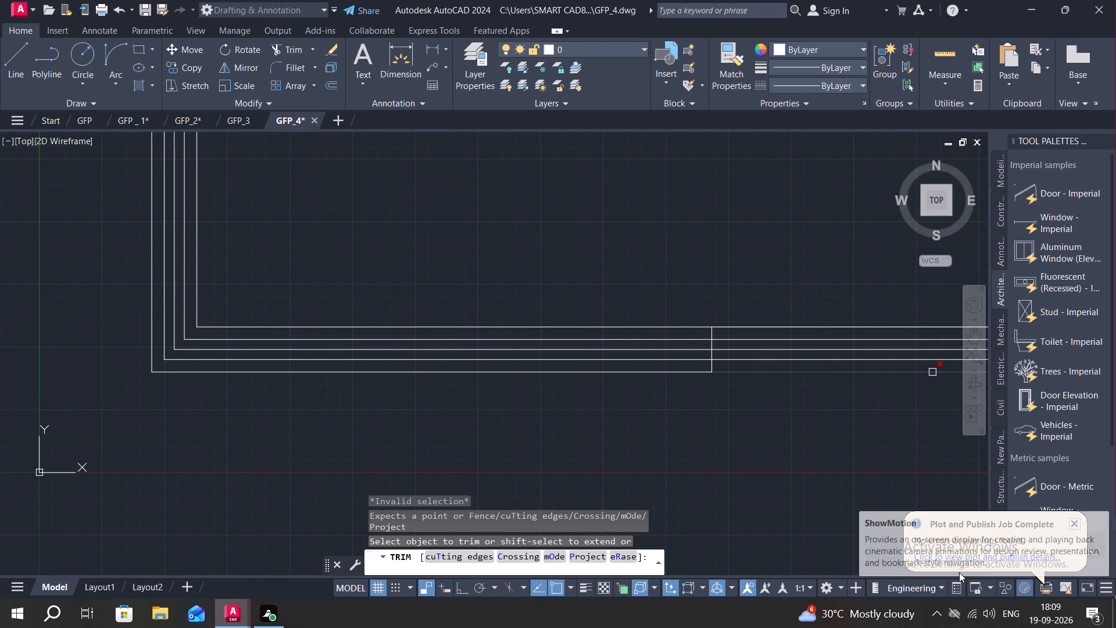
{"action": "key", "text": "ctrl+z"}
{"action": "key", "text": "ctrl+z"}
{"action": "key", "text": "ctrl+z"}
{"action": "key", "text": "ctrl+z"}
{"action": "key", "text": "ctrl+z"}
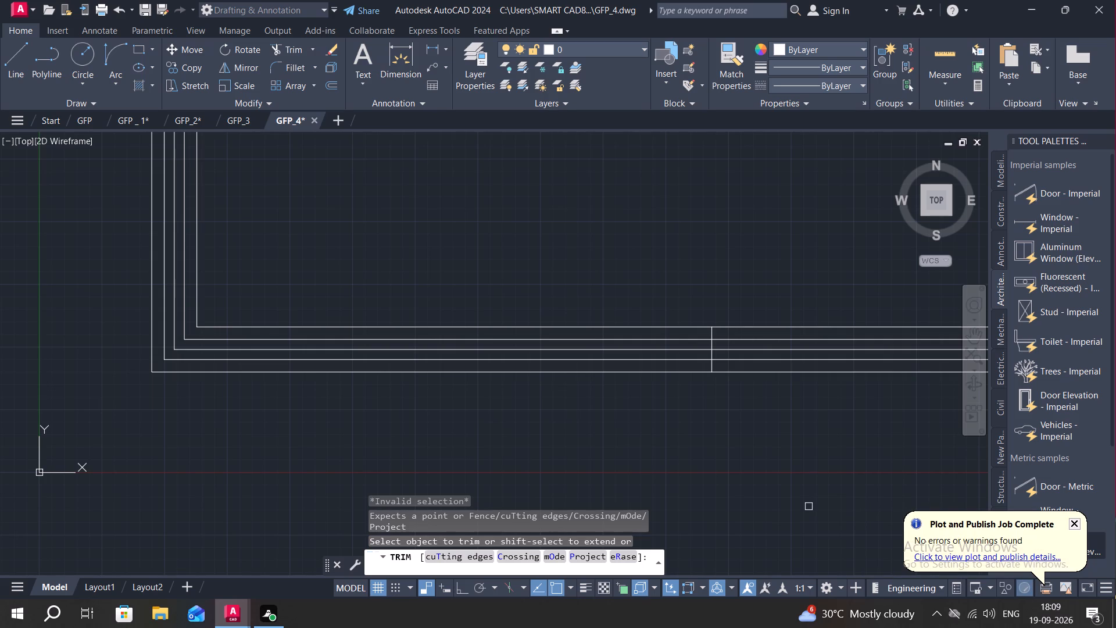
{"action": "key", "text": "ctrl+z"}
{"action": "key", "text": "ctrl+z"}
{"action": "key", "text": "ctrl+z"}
Cancel Trim and undo the 2" offsets, window rectangles and centre line, back to the two-line exterior wall with window end lines.
{"action": "scroll", "coordinate": [811, 555], "scroll_direction": "down", "scroll_amount": 4}
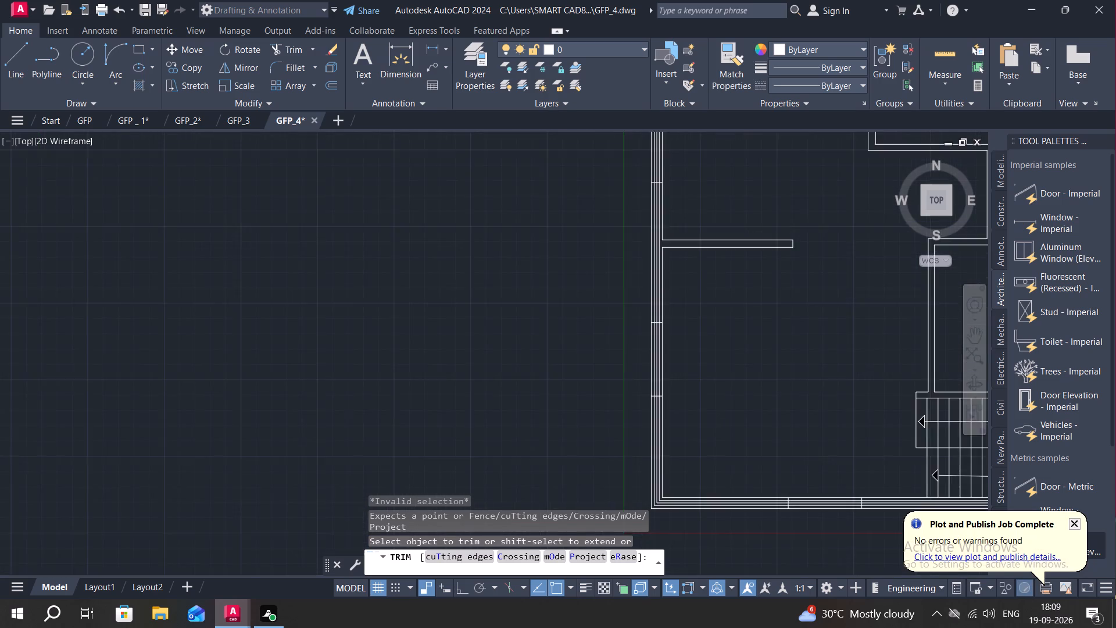
{"action": "scroll", "coordinate": [813, 549], "scroll_direction": "down", "scroll_amount": 1}
{"action": "key", "text": "Escape"}
{"action": "key", "text": "ctrl+z"}
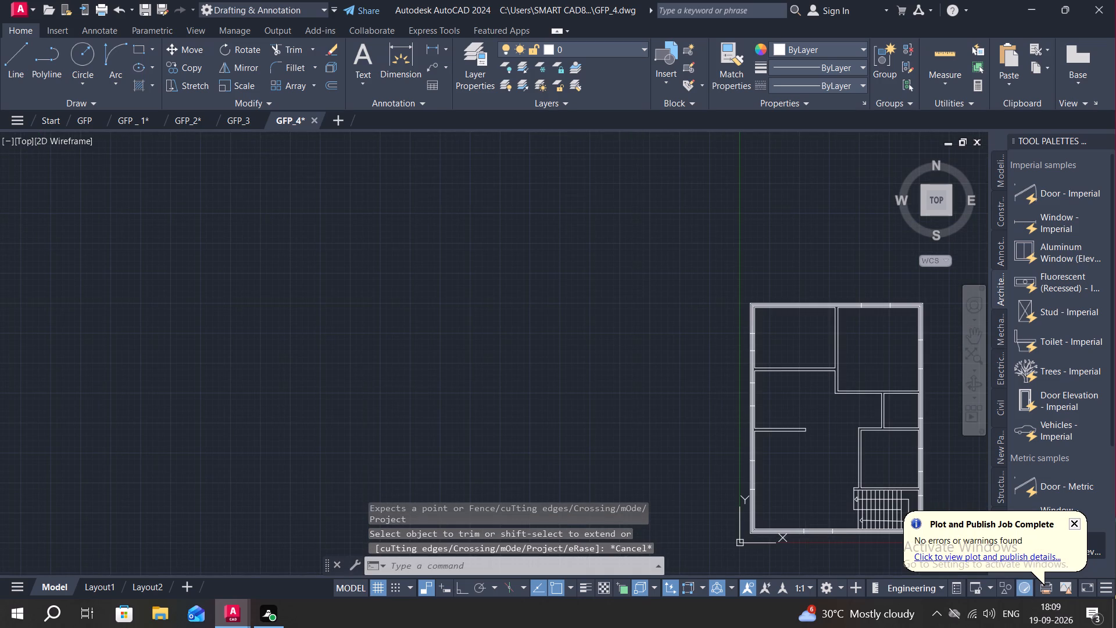
{"action": "key", "text": "ctrl+z"}
{"action": "key", "text": "ctrl+z"}
{"action": "key", "text": "ctrl+z"}
{"action": "key", "text": "ctrl+z"}
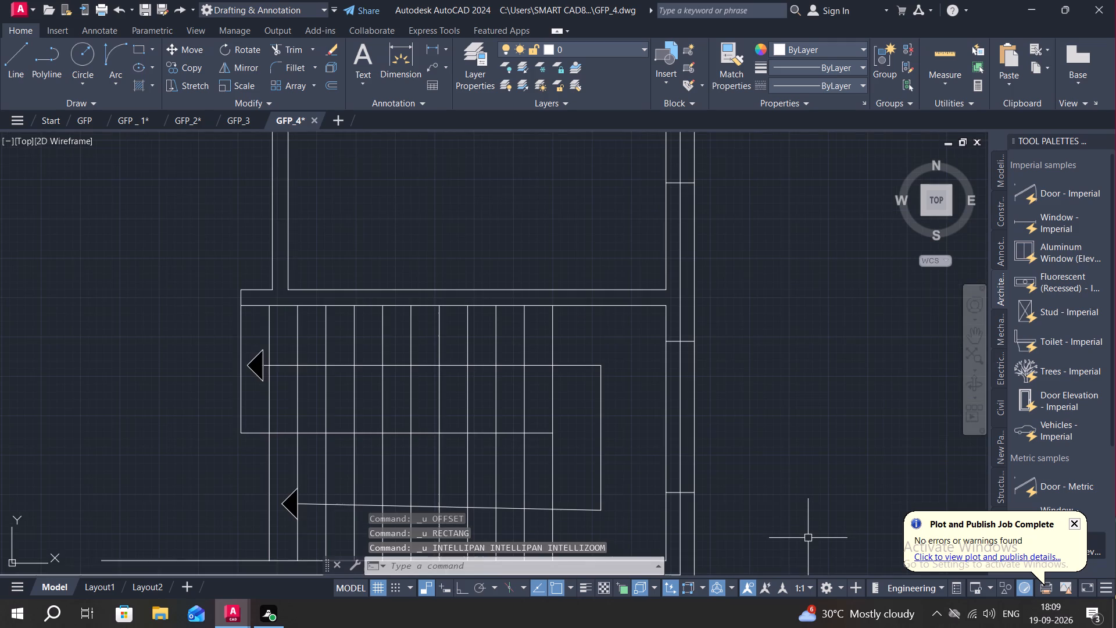
{"action": "key", "text": "z"}
{"action": "key", "text": "ctrl+z"}
{"action": "key", "text": "ctrl+z"}
{"action": "key", "text": "ctrl+z"}
{"action": "key", "text": "ctrl+z"}
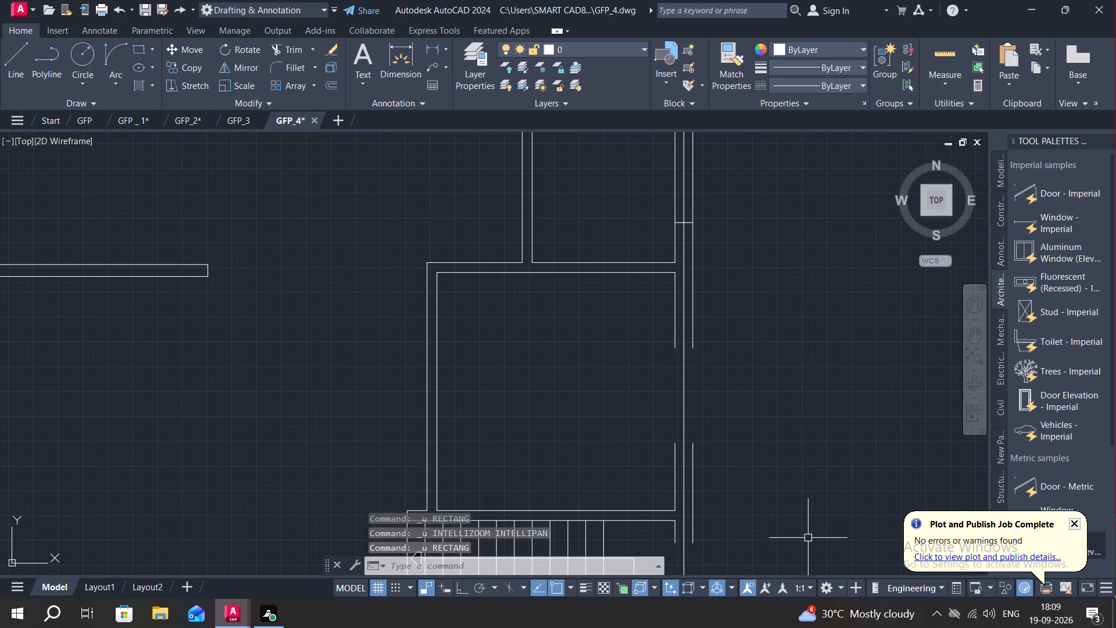
{"action": "key", "text": "ctrl+z"}
{"action": "key", "text": "ctrl+z"}
{"action": "key", "text": "ctrl+z"}
{"action": "key", "text": "ctrl+z"}
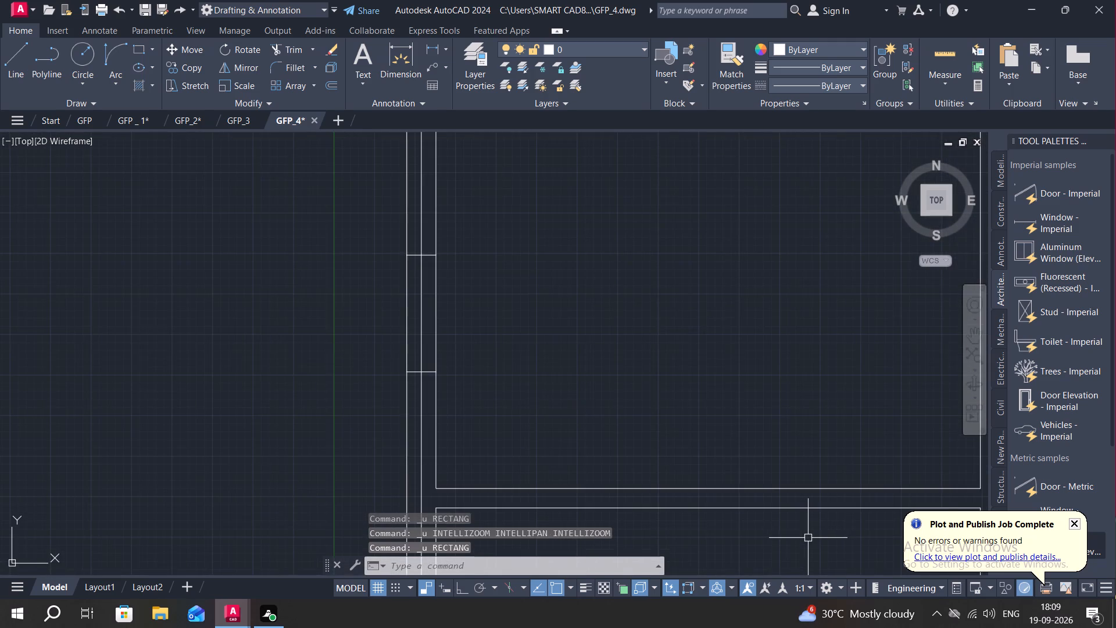
{"action": "key", "text": "ctrl+z"}
{"action": "key", "text": "ctrl+z"}
{"action": "key", "text": "ctrl+z"}
{"action": "key", "text": "ctrl+z"}
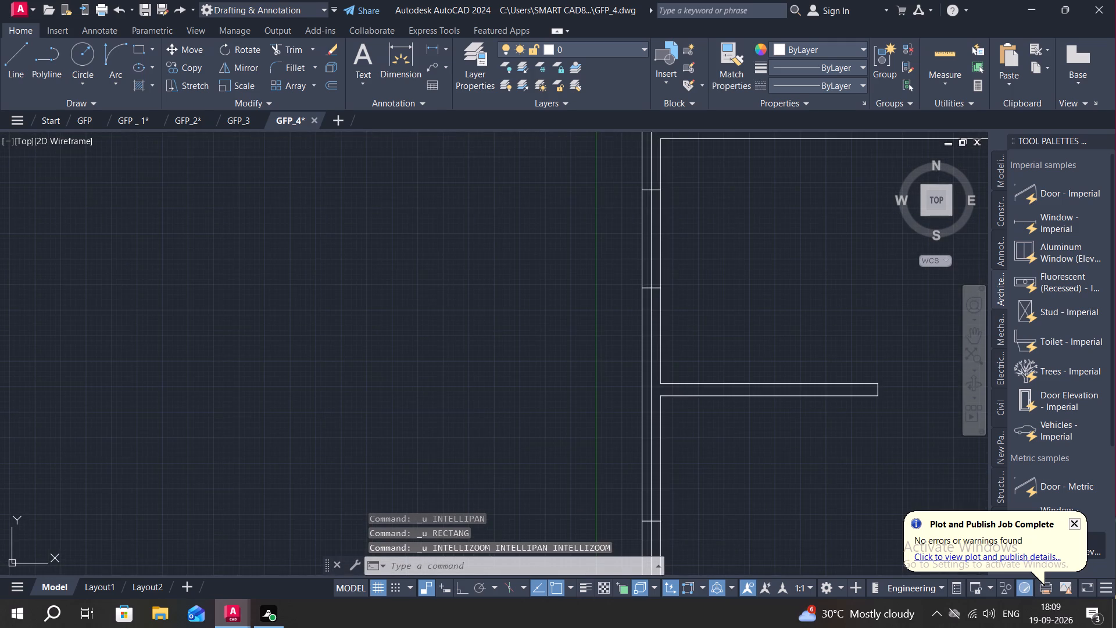
{"action": "key", "text": "ctrl+z"}
{"action": "key", "text": "ctrl+z"}
{"action": "key", "text": "ctrl+z"}
{"action": "key", "text": "ctrl+z"}
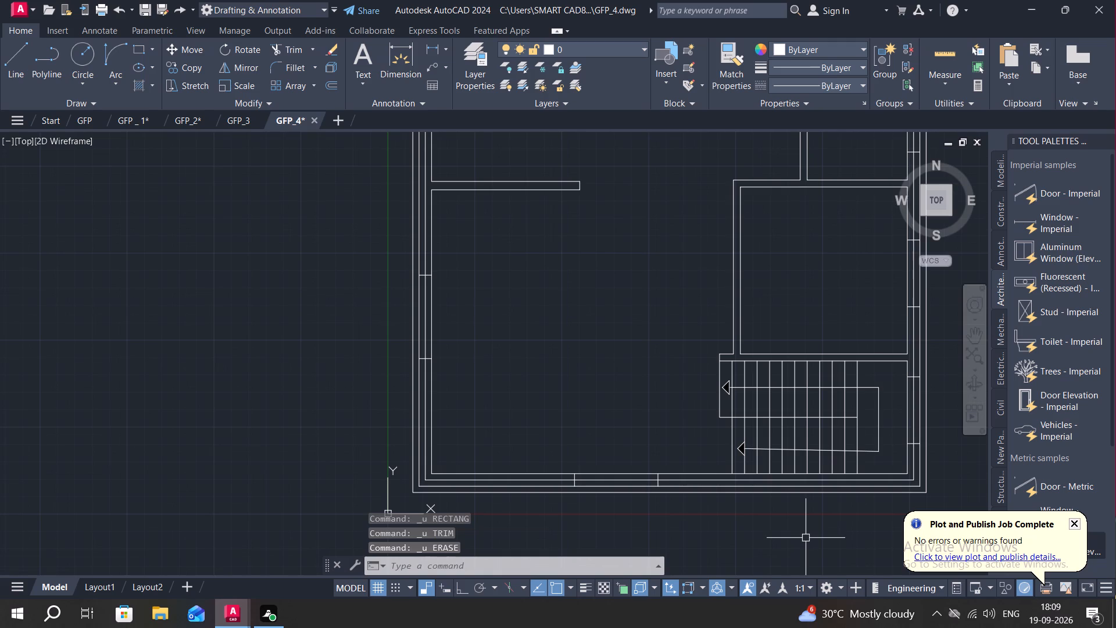
{"action": "key", "text": "ctrl+z"}
{"action": "key", "text": "ctrl+z"}
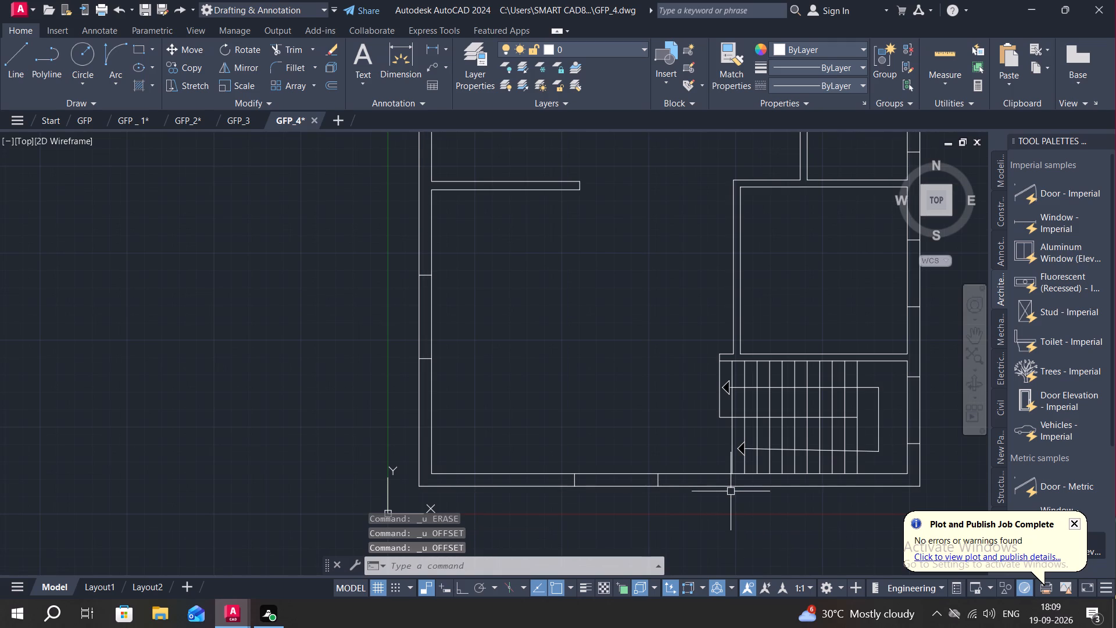
Offset the exterior wall's outer outline 4.5" inward as a centre line.
{"action": "left_click", "coordinate": [922, 403]}
{"action": "key", "text": "Escape"}
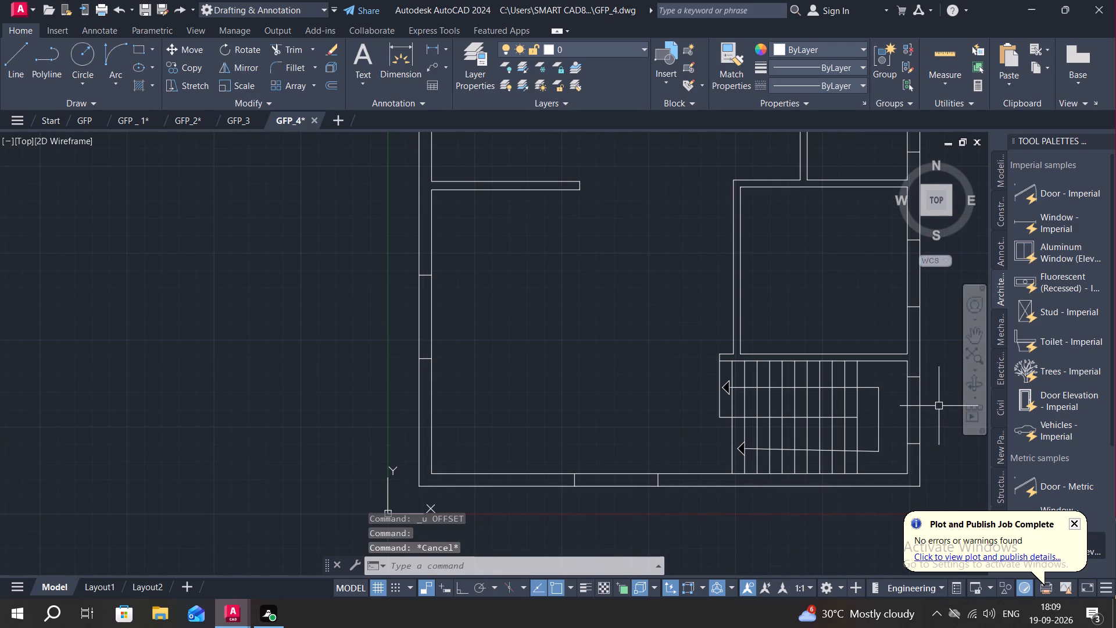
{"action": "type", "text": "O"}
{"action": "key", "text": "space"}
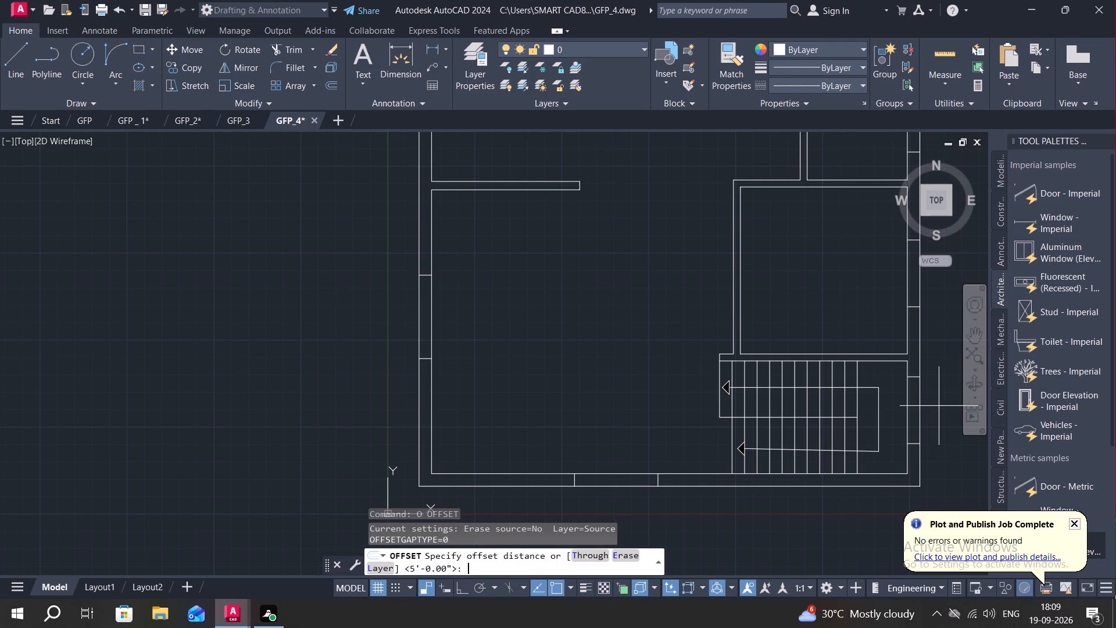
{"action": "key", "text": "4"}
{"action": "key", "text": "period"}
{"action": "key", "text": "5"}
{"action": "key", "text": "shift+quotedbl"}
{"action": "key", "text": "Return"}
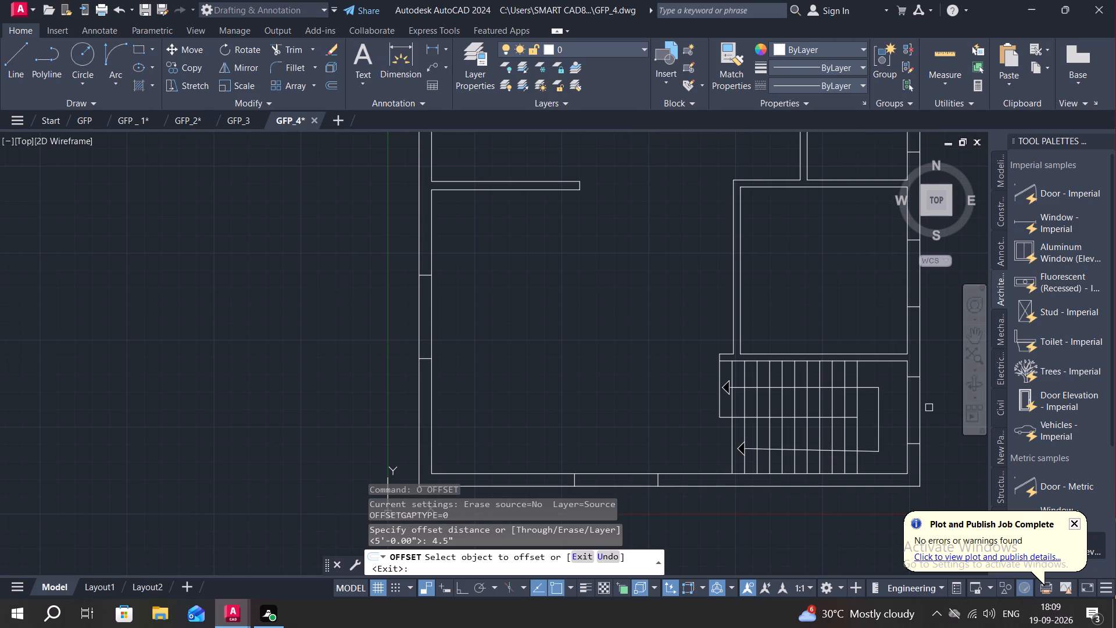
{"action": "left_click", "coordinate": [918, 409]}
{"action": "left_click", "coordinate": [912, 408]}
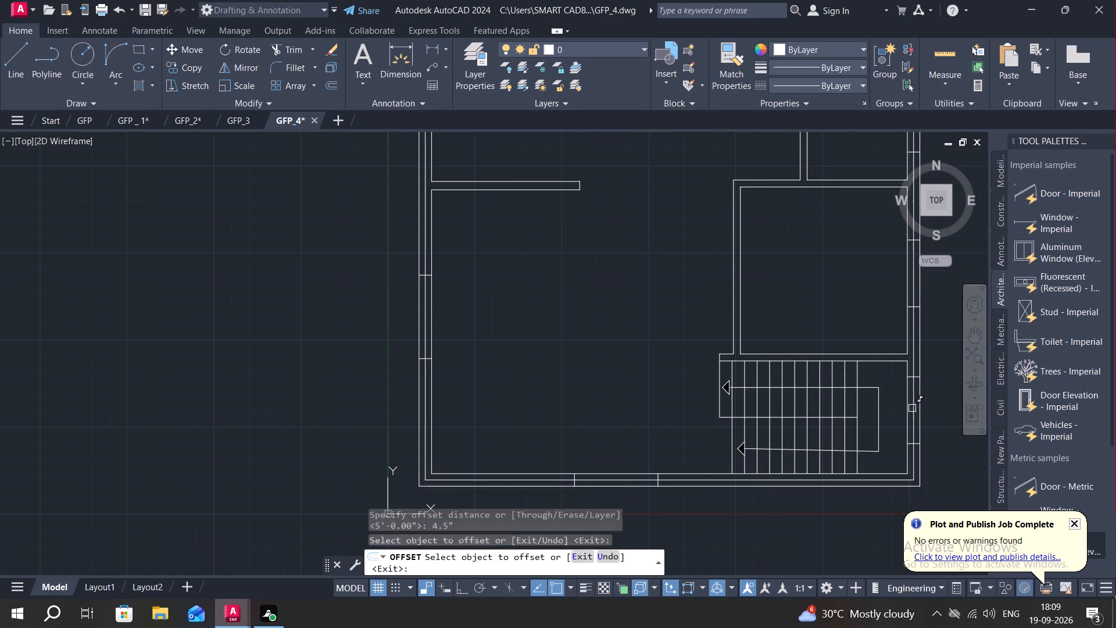
{"action": "key", "text": "Escape"}
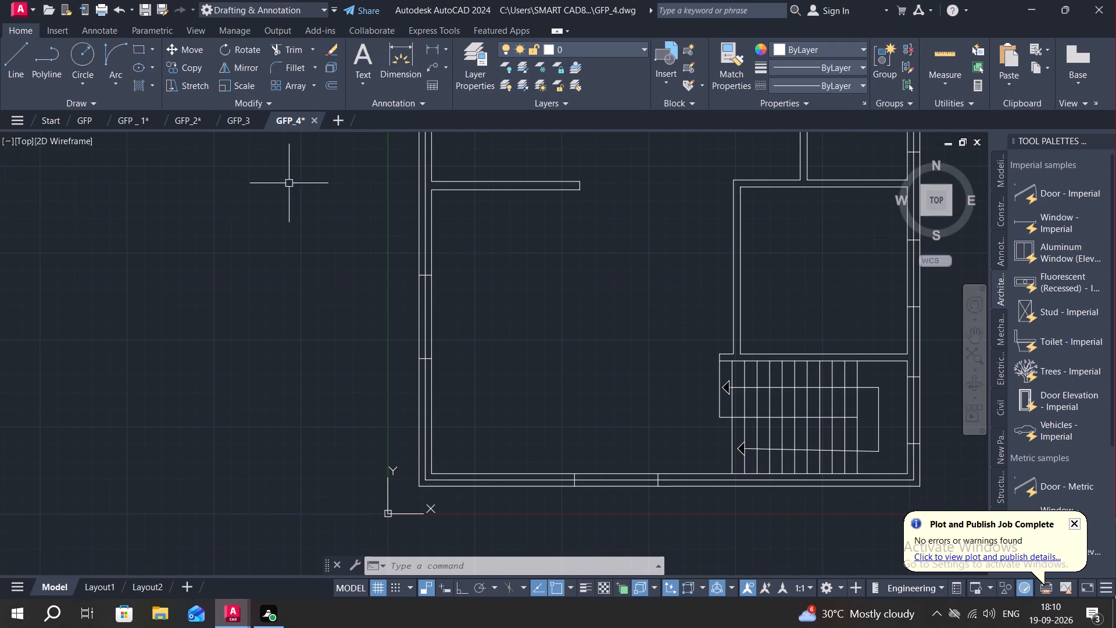
{"action": "key", "text": "Escape"}
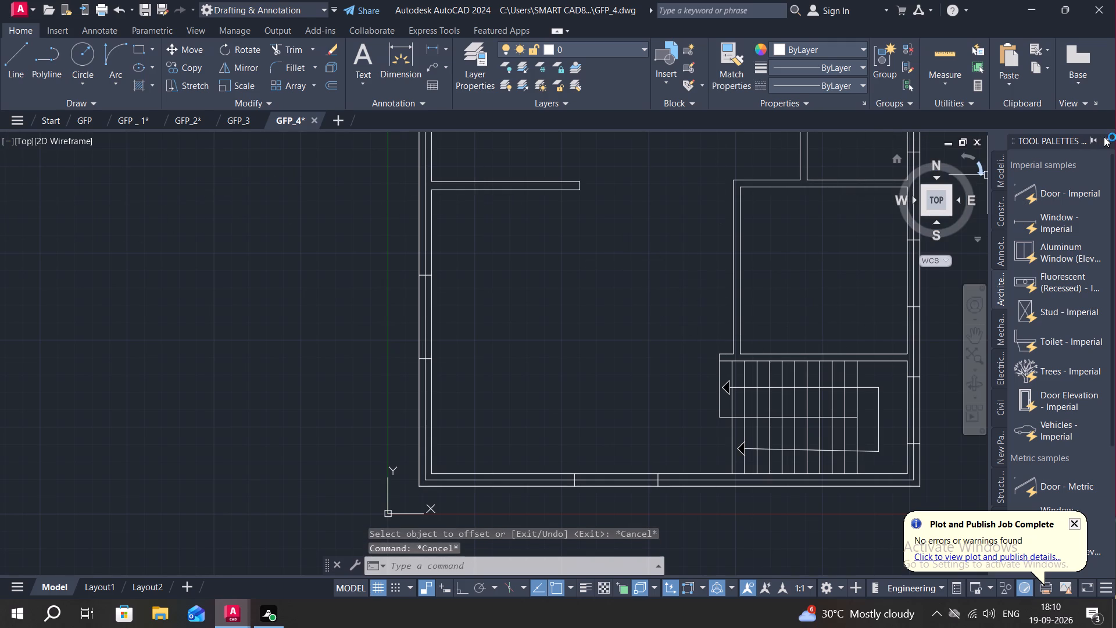
Close the Tool Palettes.
{"action": "left_click", "coordinate": [1105, 137]}
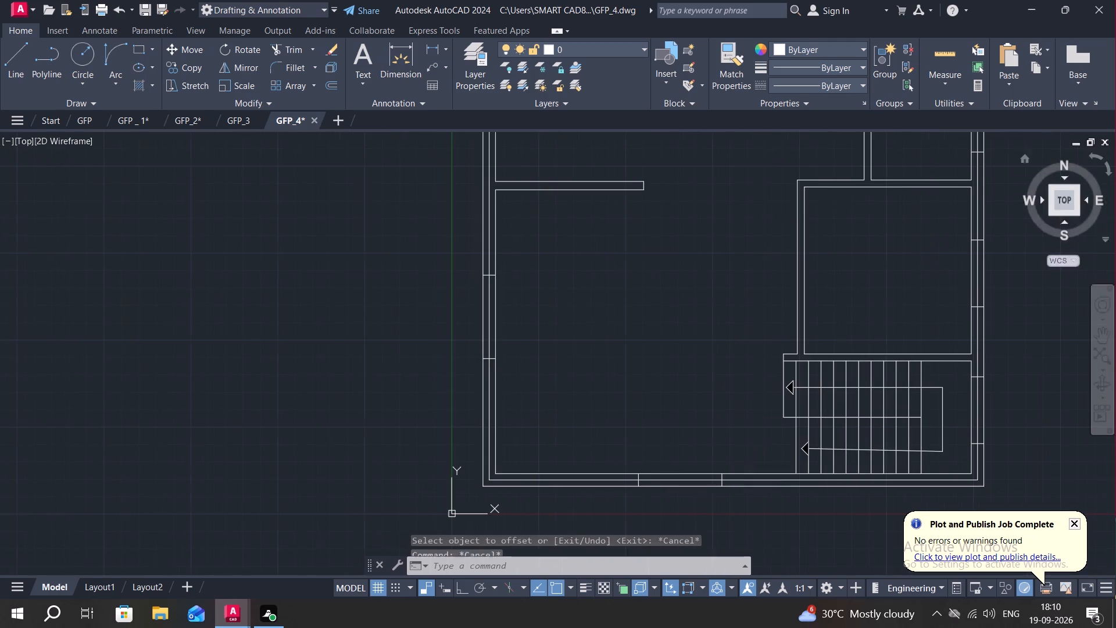
Trim the inner and outer wall lines between the end lines of the south window opening.
{"action": "middle_click_drag", "start_coordinate": [736, 240], "coordinate": [667, 329]}
{"action": "scroll", "coordinate": [660, 304], "scroll_direction": "down", "scroll_amount": 1}
{"action": "middle_click_drag", "start_coordinate": [664, 280], "coordinate": [682, 225]}
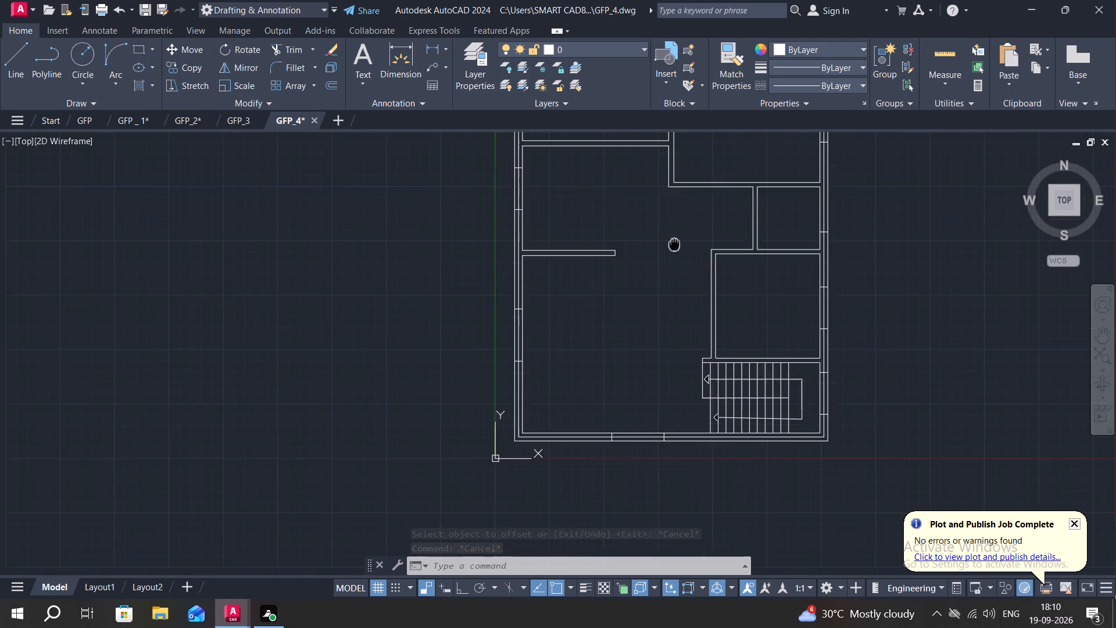
{"action": "middle_click_drag", "start_coordinate": [682, 225], "coordinate": [685, 219]}
{"action": "scroll", "coordinate": [643, 387], "scroll_direction": "up", "scroll_amount": 1}
{"action": "middle_click_drag", "start_coordinate": [641, 381], "coordinate": [646, 311]}
{"action": "scroll", "coordinate": [644, 321], "scroll_direction": "up", "scroll_amount": 1}
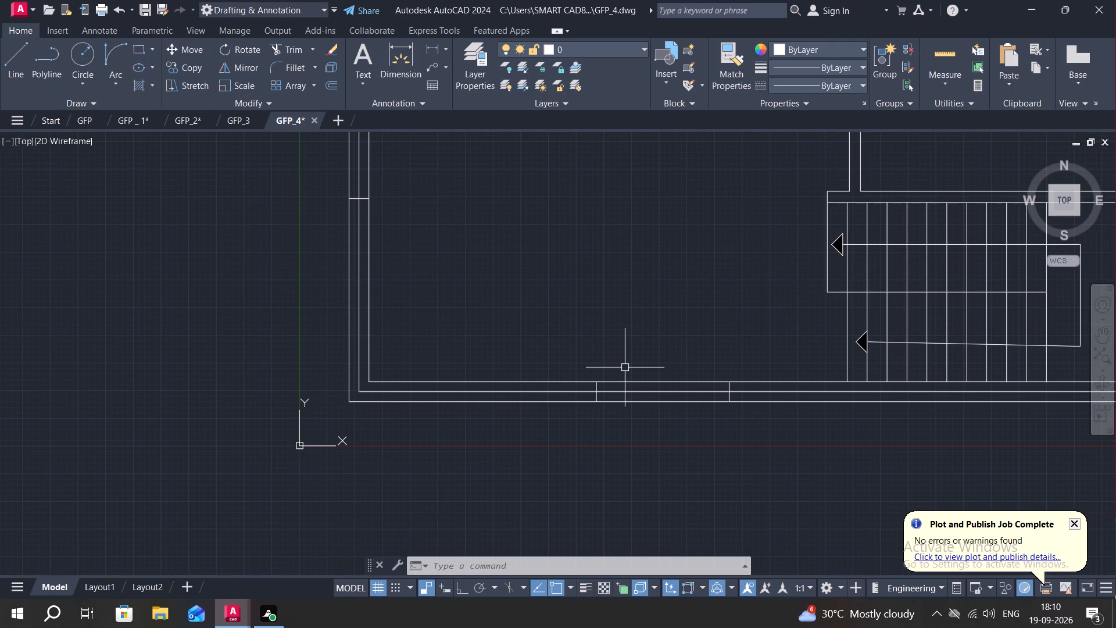
{"action": "type", "text": "TR"}
{"action": "key", "text": "space"}
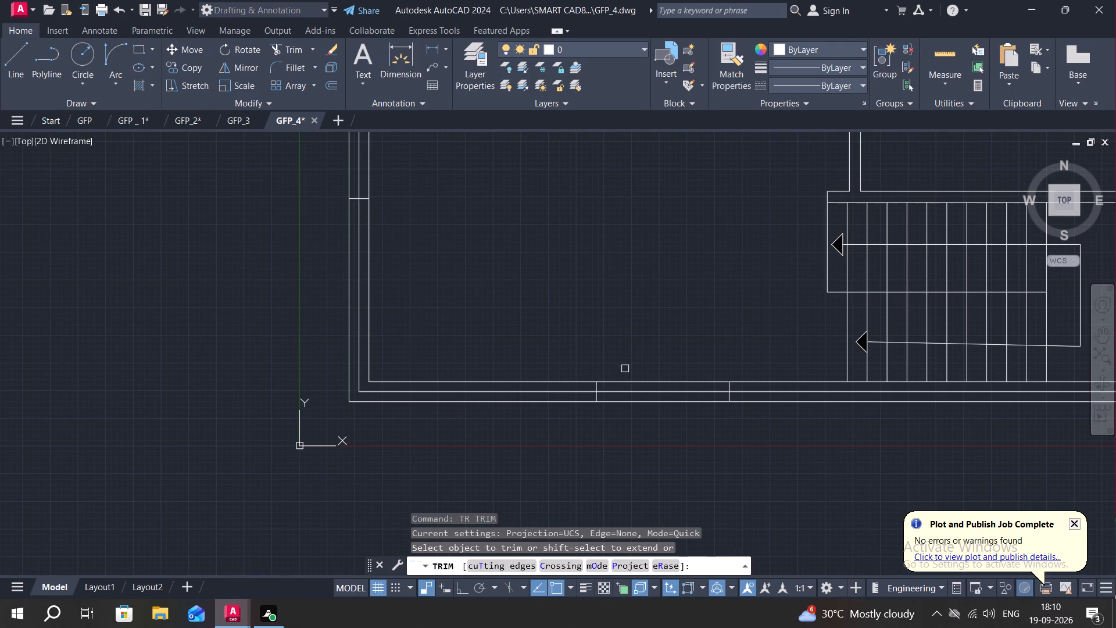
{"action": "left_click", "coordinate": [628, 383]}
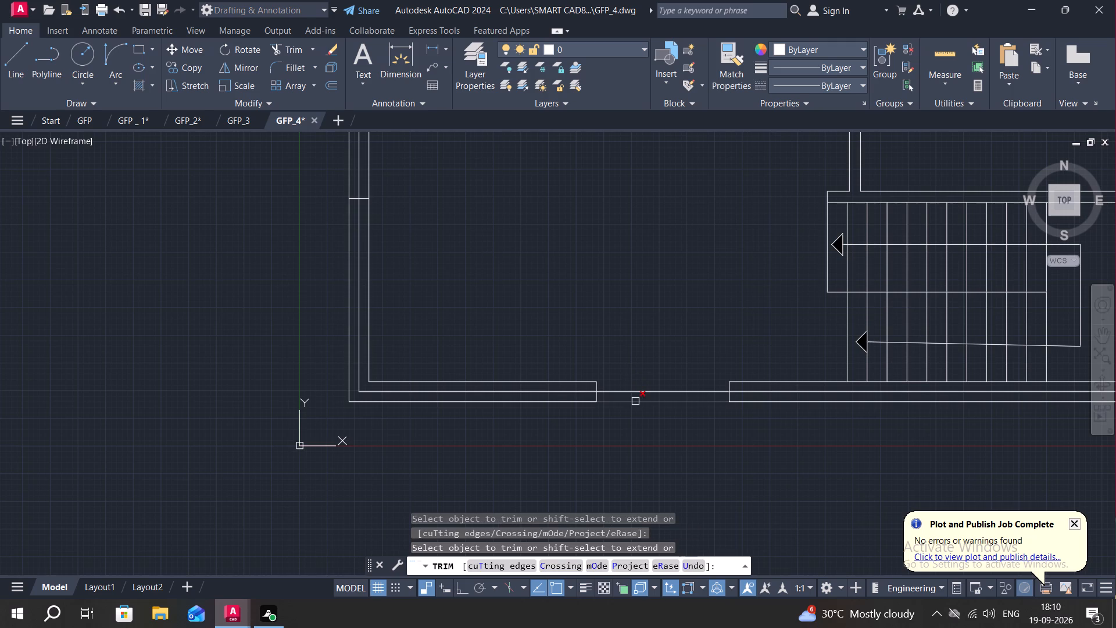
{"action": "left_click", "coordinate": [635, 401]}
Trim away the end lines on both sides of the south window opening, keeping the centre line.
{"action": "scroll", "coordinate": [601, 392], "scroll_direction": "up", "scroll_amount": 3}
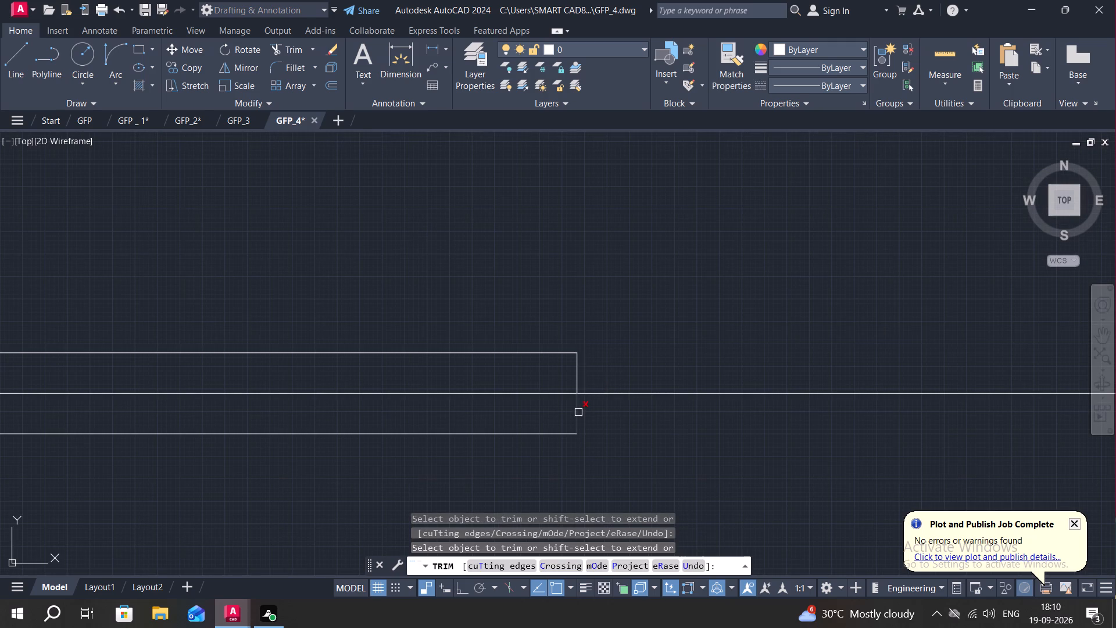
{"action": "left_click", "coordinate": [578, 412]}
{"action": "left_click", "coordinate": [580, 377]}
{"action": "scroll", "coordinate": [620, 337], "scroll_direction": "down", "scroll_amount": 1}
{"action": "middle_click_drag", "start_coordinate": [626, 335], "coordinate": [575, 302]}
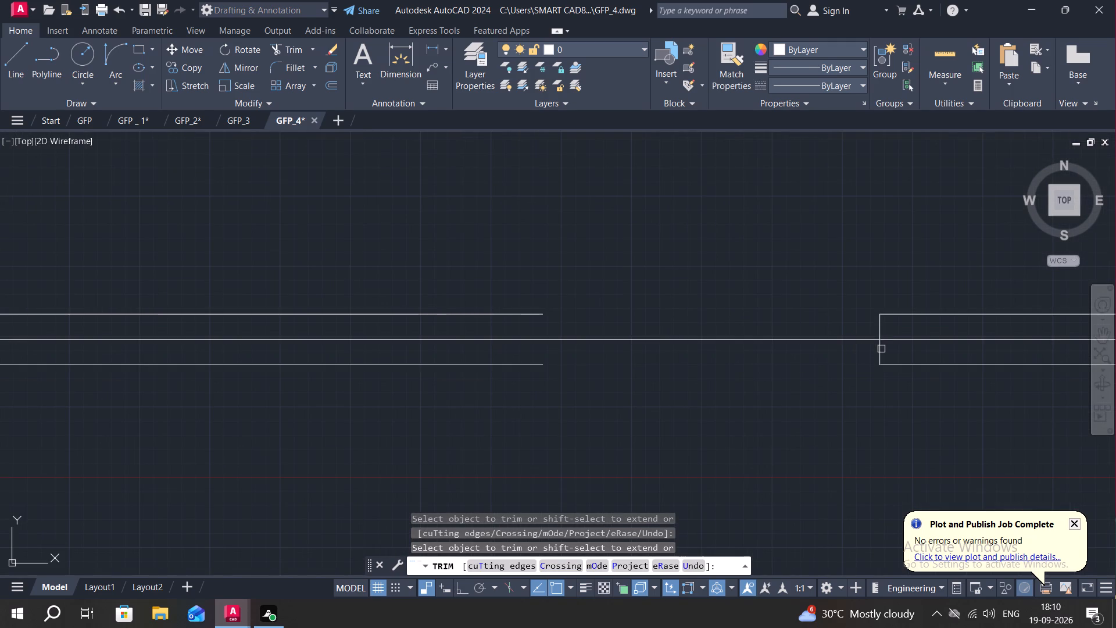
{"action": "left_click", "coordinate": [879, 349]}
{"action": "left_click", "coordinate": [878, 329]}
Draw a rectangle across the south window opening, from the inner wall line's end to the opposite outer wall line's end.
{"action": "left_click", "coordinate": [141, 45]}
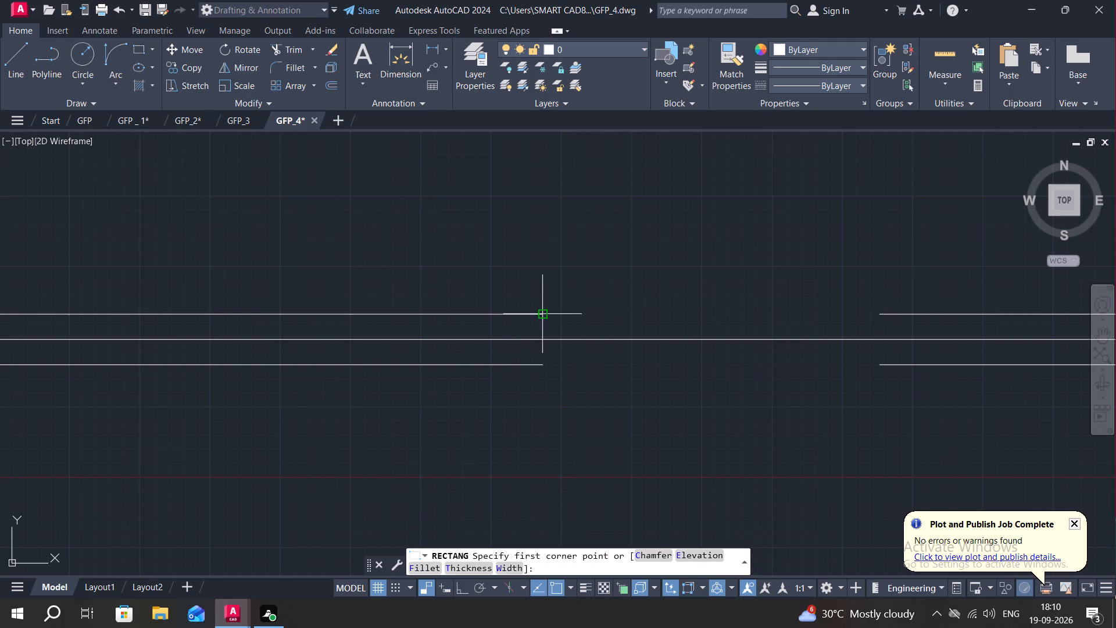
{"action": "left_click", "coordinate": [543, 312]}
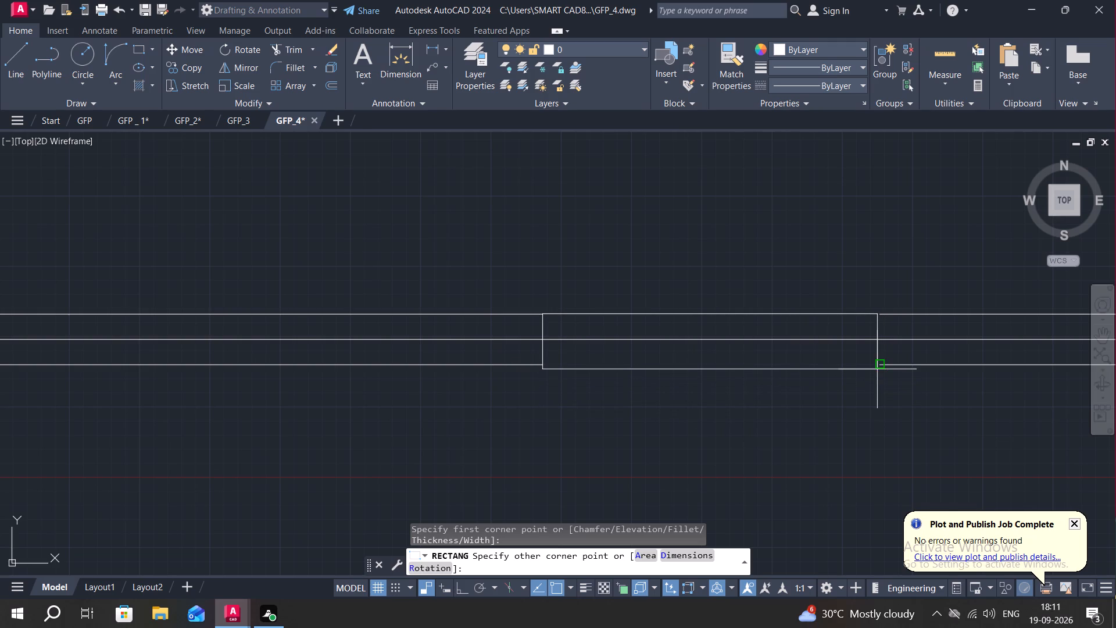
{"action": "scroll", "coordinate": [877, 369], "scroll_direction": "up", "scroll_amount": 1}
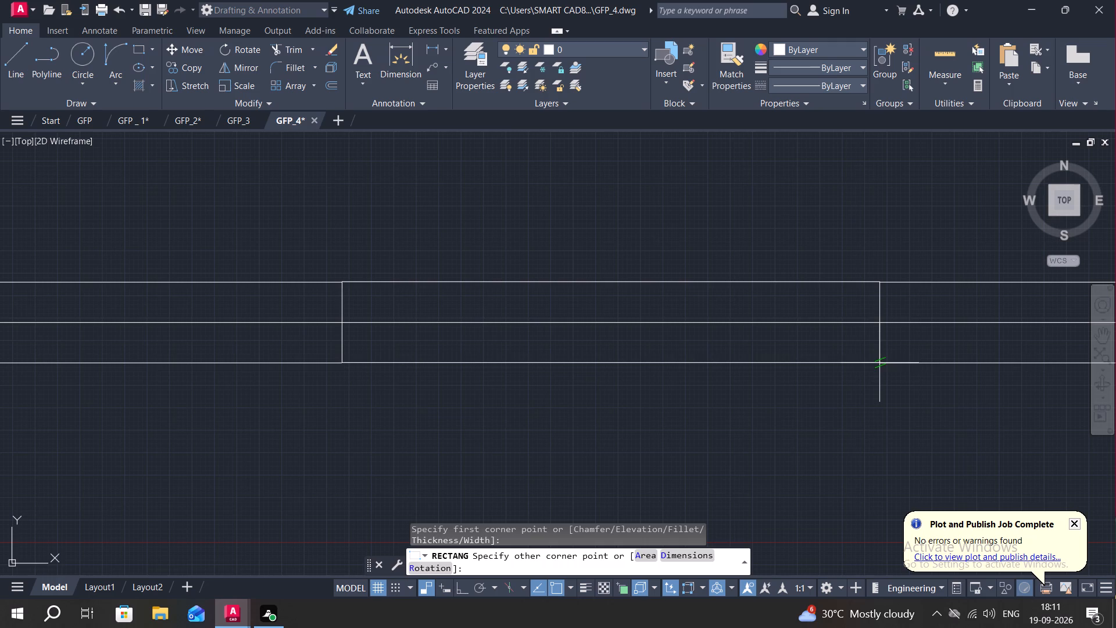
{"action": "left_click", "coordinate": [878, 366]}
Trim the inner and outer east wall lines between the end lines of the window opening beside the staircase.
{"action": "scroll", "coordinate": [675, 365], "scroll_direction": "down", "scroll_amount": 3}
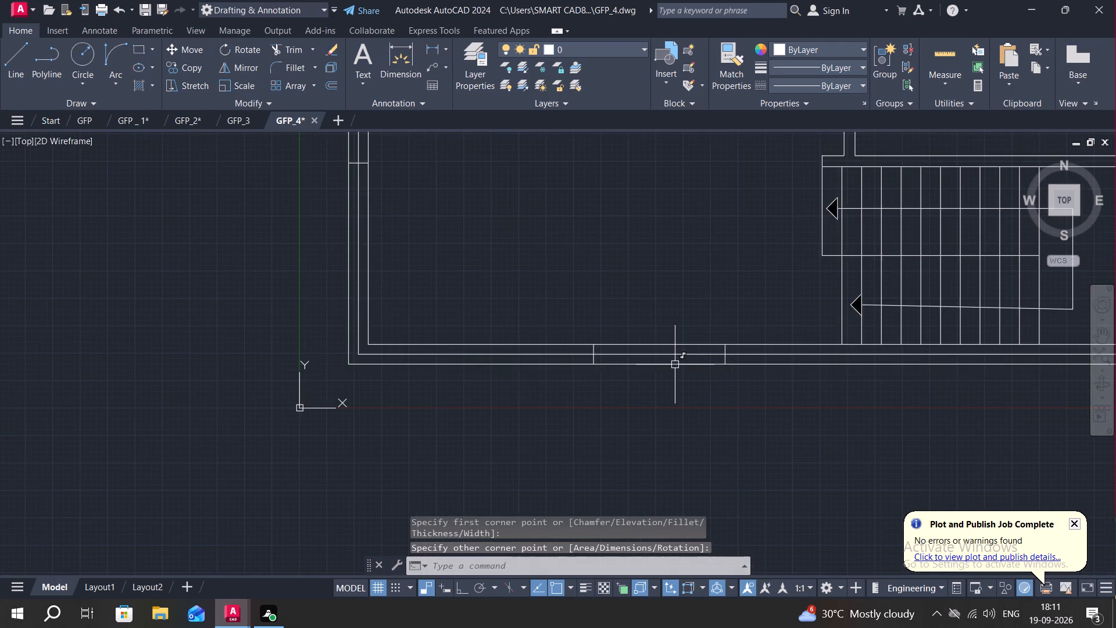
{"action": "scroll", "coordinate": [675, 365], "scroll_direction": "down", "scroll_amount": 1}
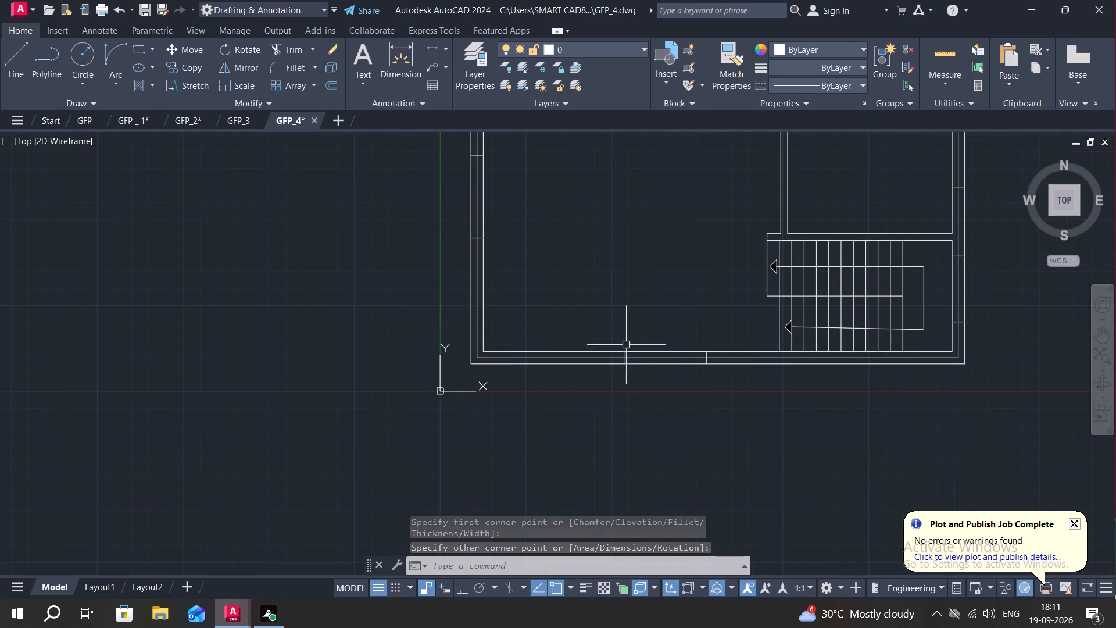
{"action": "middle_click_drag", "start_coordinate": [814, 346], "coordinate": [574, 322]}
{"action": "scroll", "coordinate": [708, 248], "scroll_direction": "up", "scroll_amount": 2}
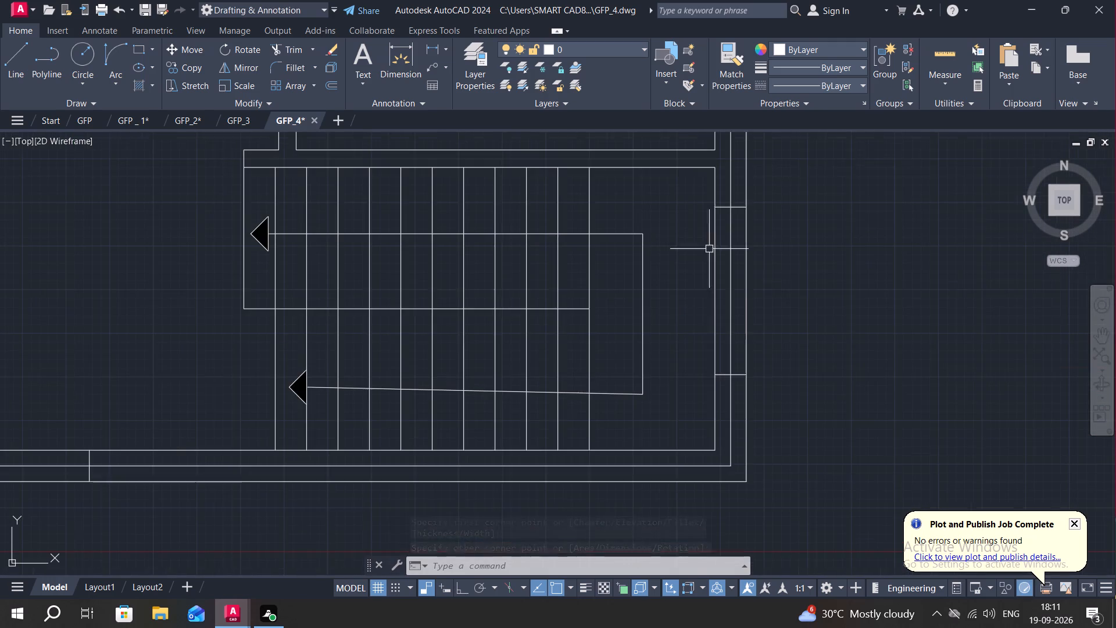
{"action": "scroll", "coordinate": [761, 297], "scroll_direction": "up", "scroll_amount": 1}
{"action": "middle_click_drag", "start_coordinate": [754, 294], "coordinate": [738, 286]}
{"action": "scroll", "coordinate": [719, 284], "scroll_direction": "up", "scroll_amount": 1}
{"action": "middle_click_drag", "start_coordinate": [721, 286], "coordinate": [725, 292]}
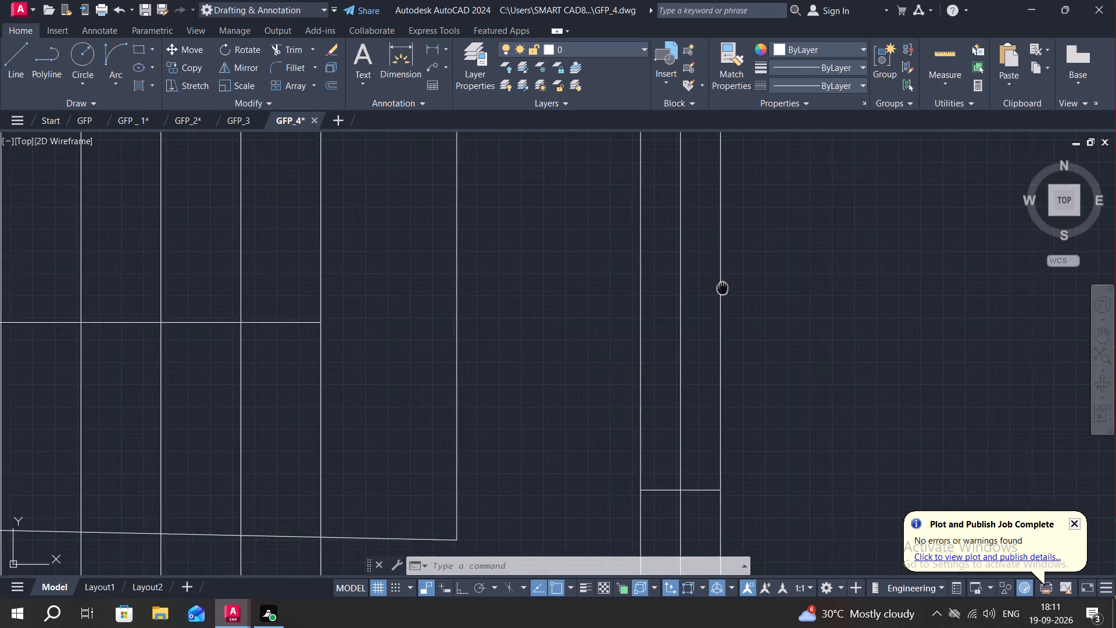
{"action": "middle_click_drag", "start_coordinate": [725, 292], "coordinate": [775, 352]}
{"action": "scroll", "coordinate": [775, 353], "scroll_direction": "up", "scroll_amount": 1}
{"action": "scroll", "coordinate": [775, 353], "scroll_direction": "down", "scroll_amount": 2}
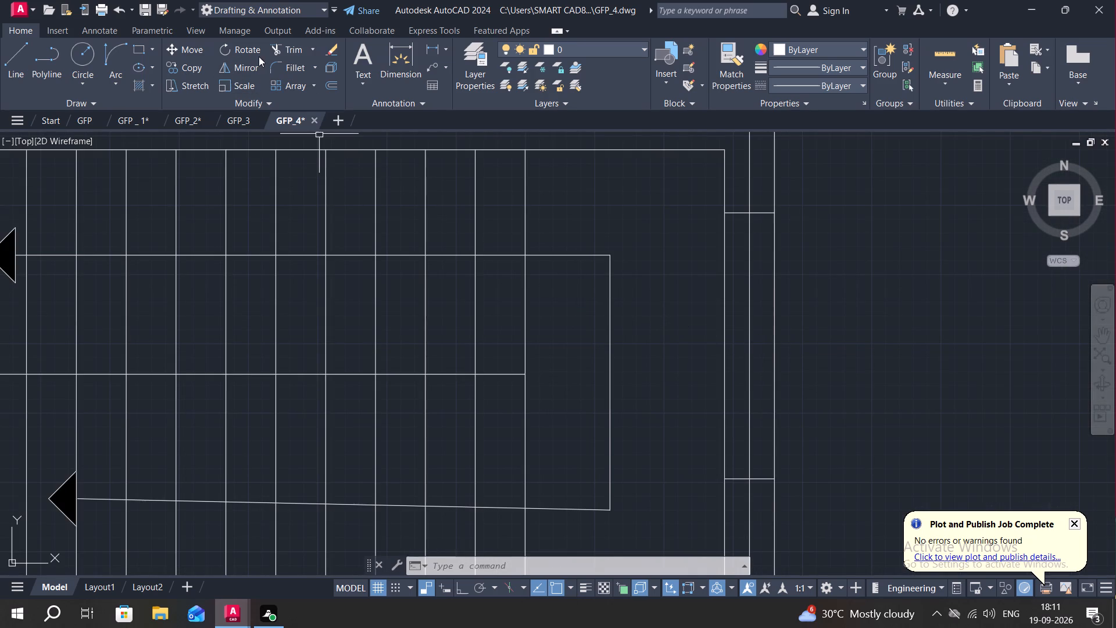
{"action": "left_click", "coordinate": [292, 47]}
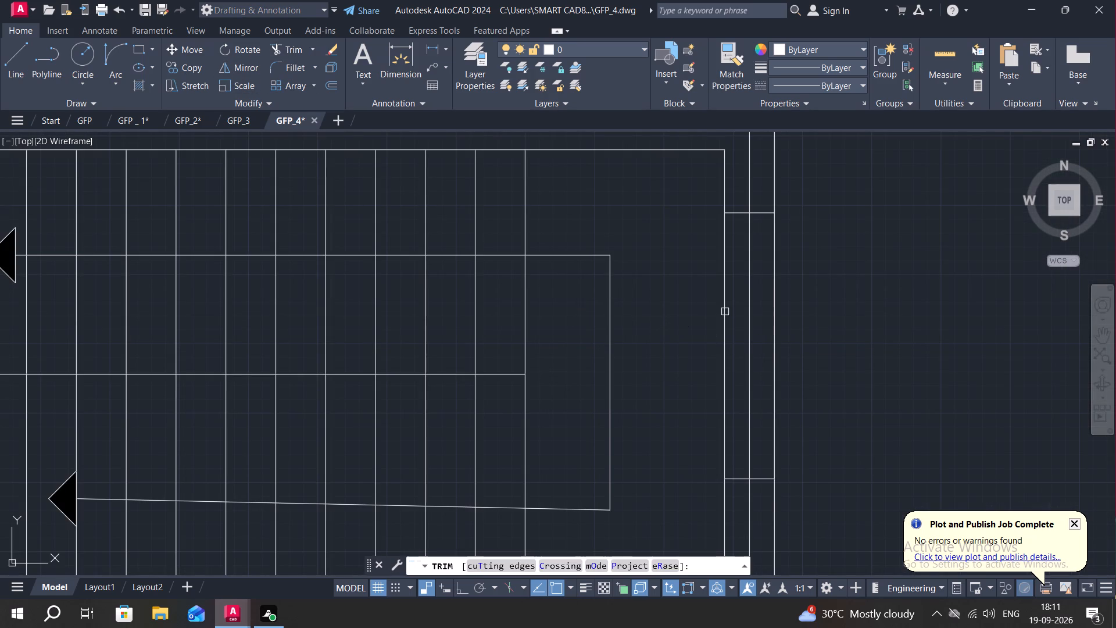
{"action": "left_click", "coordinate": [725, 308]}
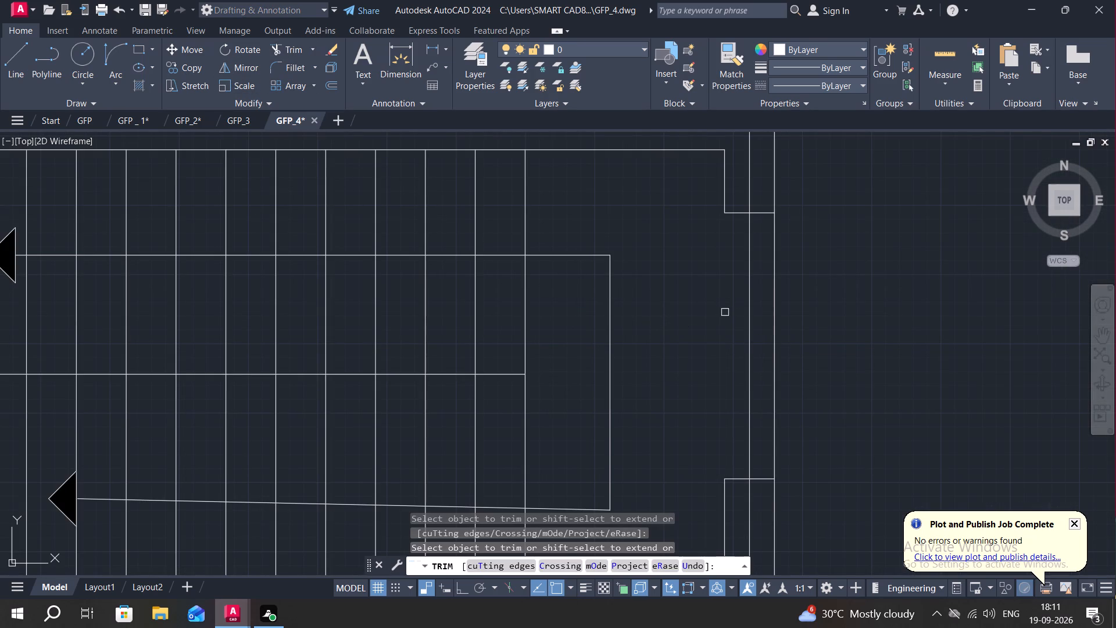
{"action": "left_click", "coordinate": [772, 376]}
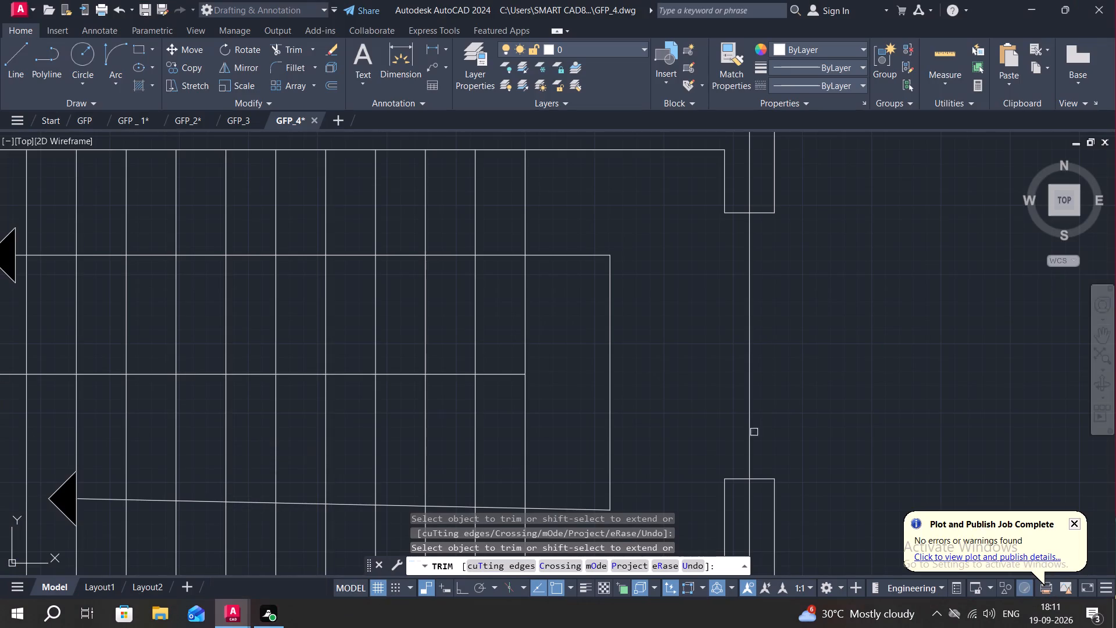
Trim away both end lines of the staircase window opening on either side of the centre line, keeping the centre line.
{"action": "middle_click_drag", "start_coordinate": [806, 419], "coordinate": [787, 389]}
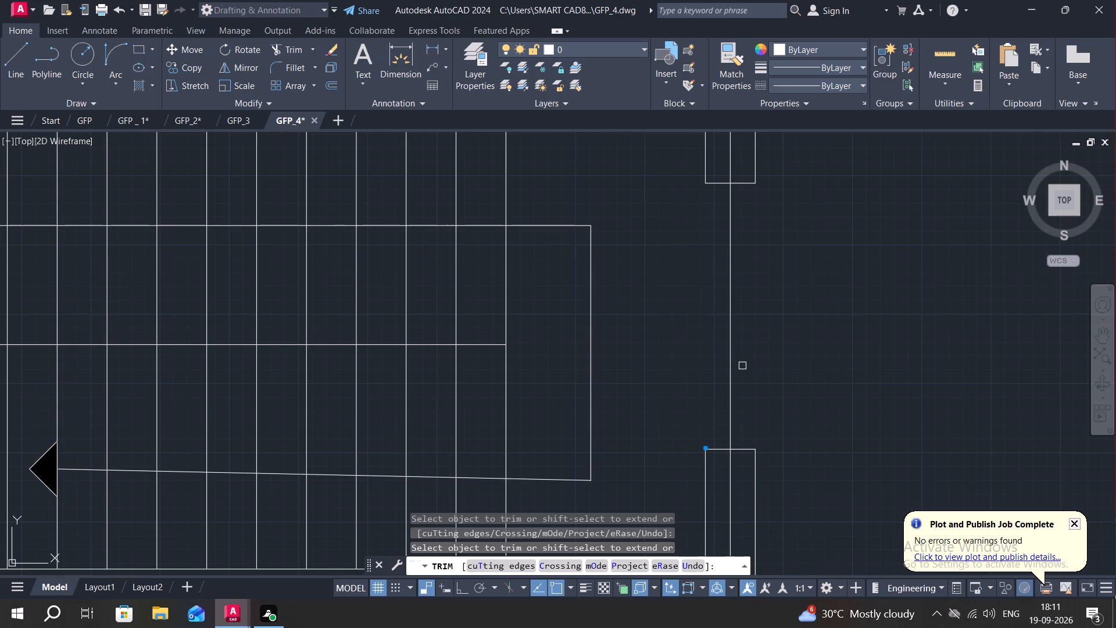
{"action": "left_click", "coordinate": [718, 449]}
{"action": "left_click", "coordinate": [739, 450]}
{"action": "middle_click_drag", "start_coordinate": [697, 376], "coordinate": [714, 463]}
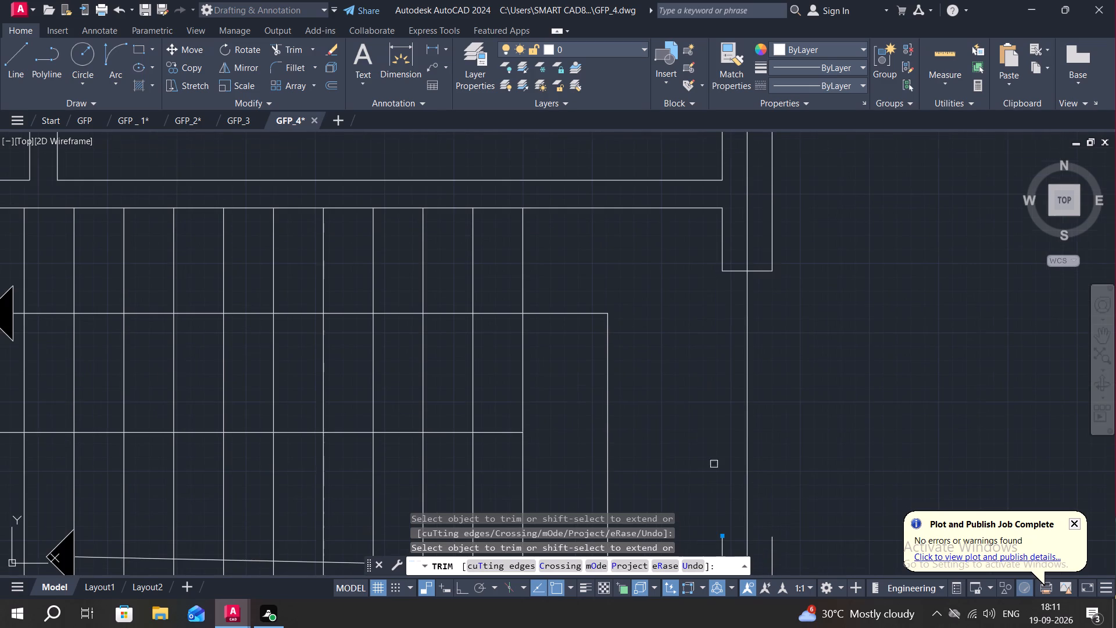
{"action": "left_click", "coordinate": [734, 273]}
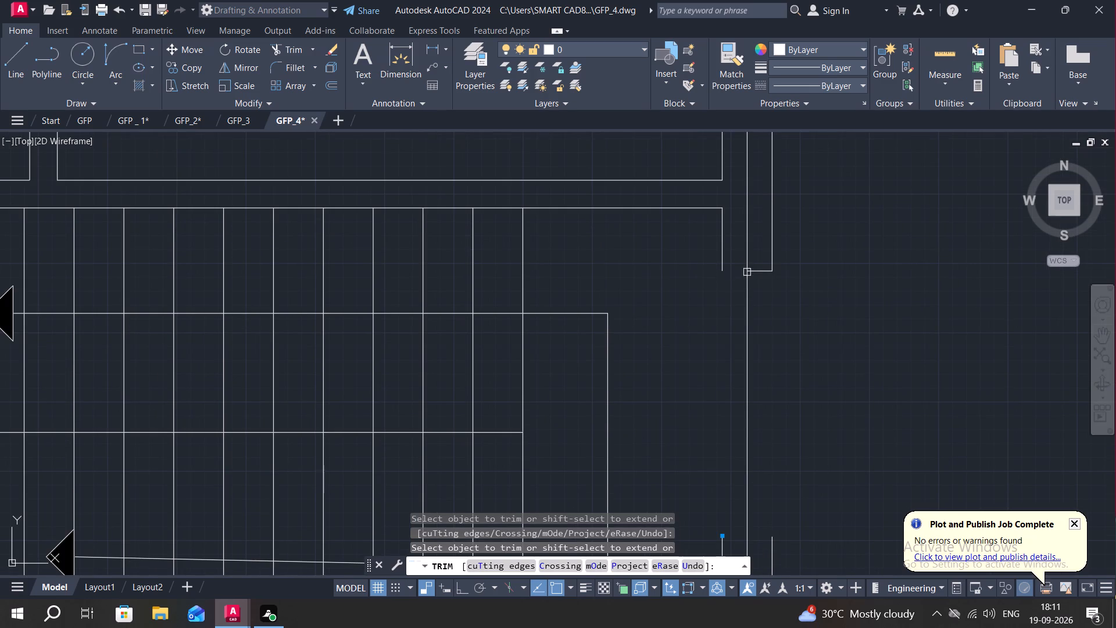
{"action": "left_click", "coordinate": [754, 273]}
Draw a rectangle filling the staircase window opening in the east wall, corner to corner between the trimmed wall ends.
{"action": "left_click", "coordinate": [134, 45]}
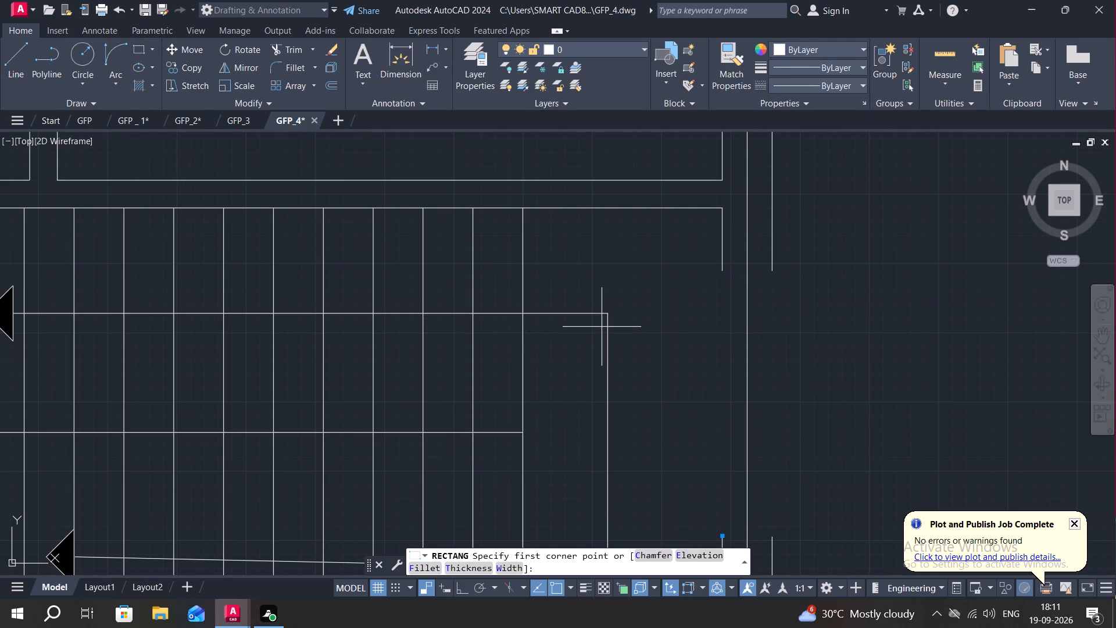
{"action": "middle_click_drag", "start_coordinate": [604, 326], "coordinate": [576, 266]}
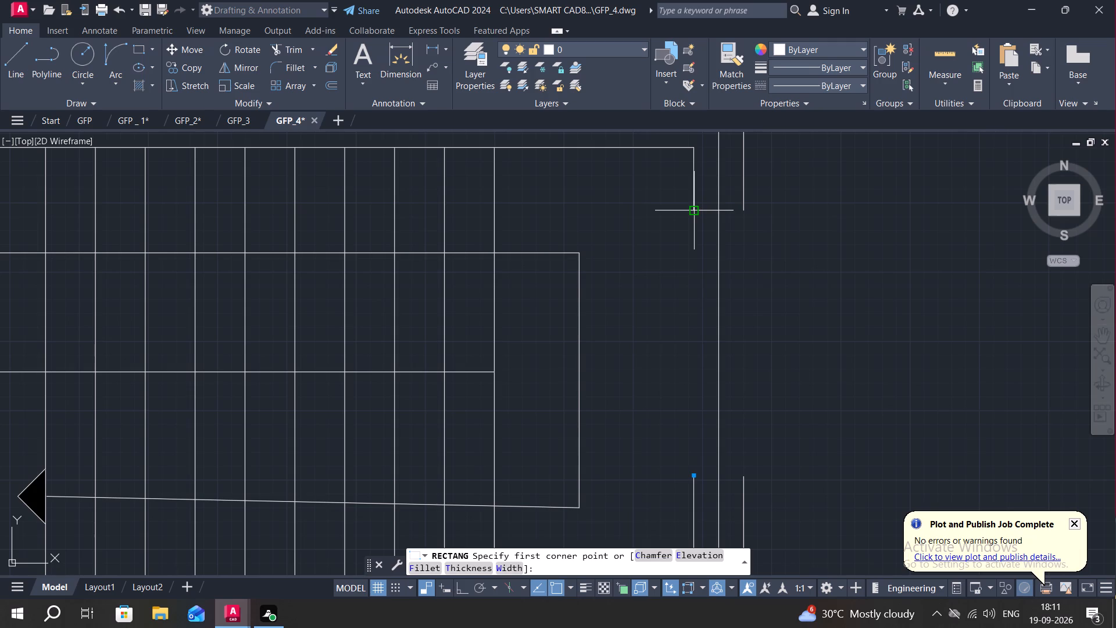
{"action": "left_click", "coordinate": [692, 208]}
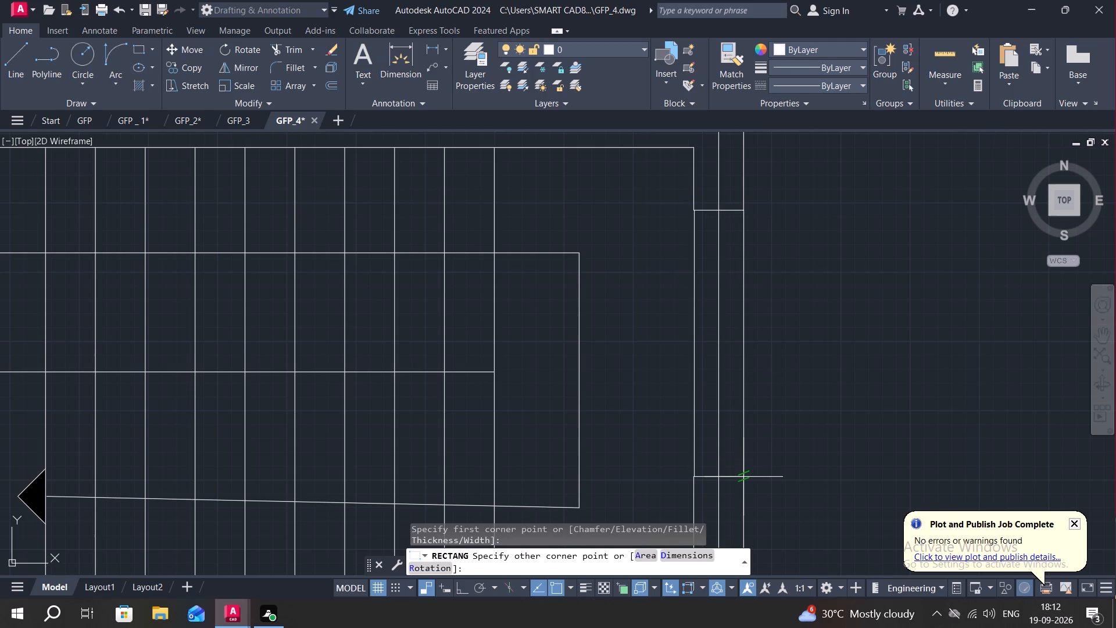
{"action": "left_click", "coordinate": [744, 477]}
Trim the inner and outer east wall lines within the window opening of the room just north of the staircase.
{"action": "scroll", "coordinate": [707, 392], "scroll_direction": "down", "scroll_amount": 3}
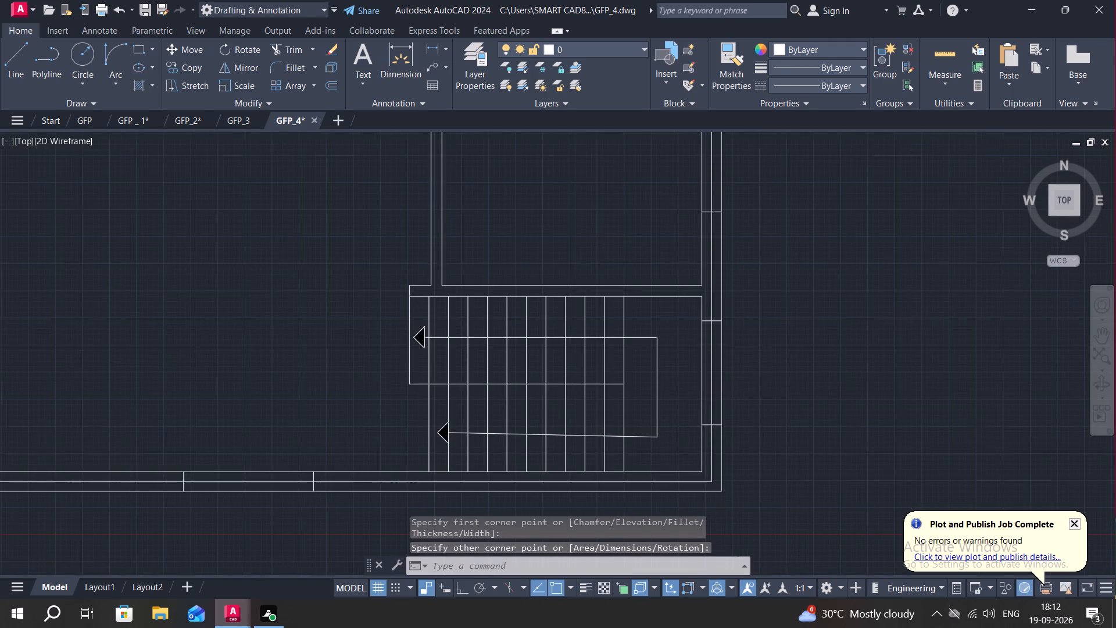
{"action": "scroll", "coordinate": [704, 276], "scroll_direction": "up", "scroll_amount": 2}
{"action": "middle_click_drag", "start_coordinate": [711, 256], "coordinate": [715, 379]}
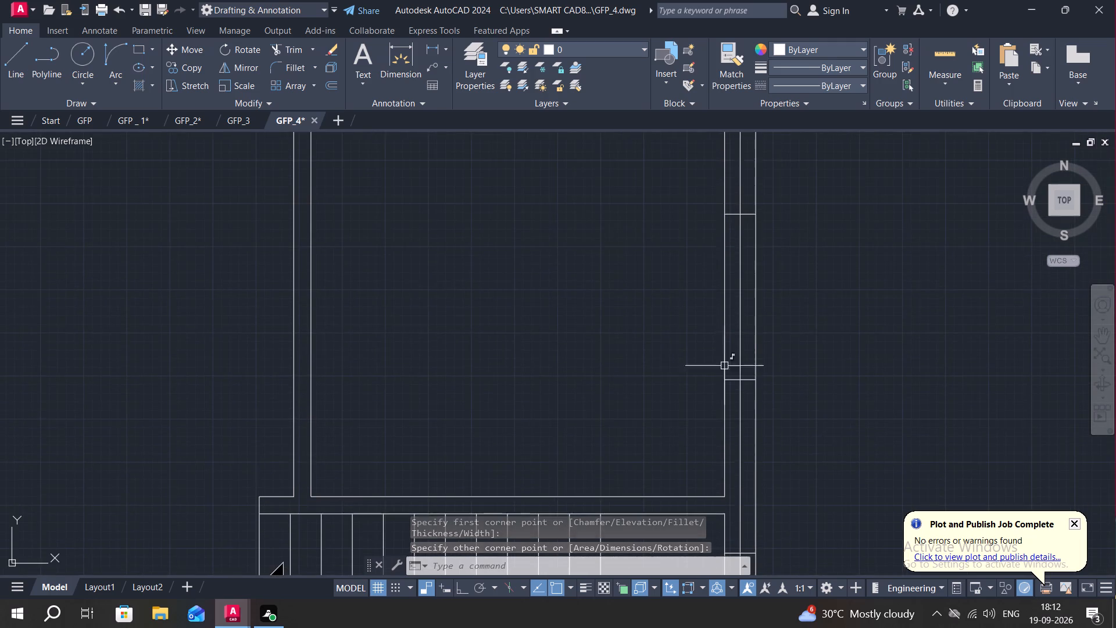
{"action": "scroll", "coordinate": [758, 347], "scroll_direction": "up", "scroll_amount": 1}
{"action": "middle_click_drag", "start_coordinate": [760, 344], "coordinate": [768, 420]}
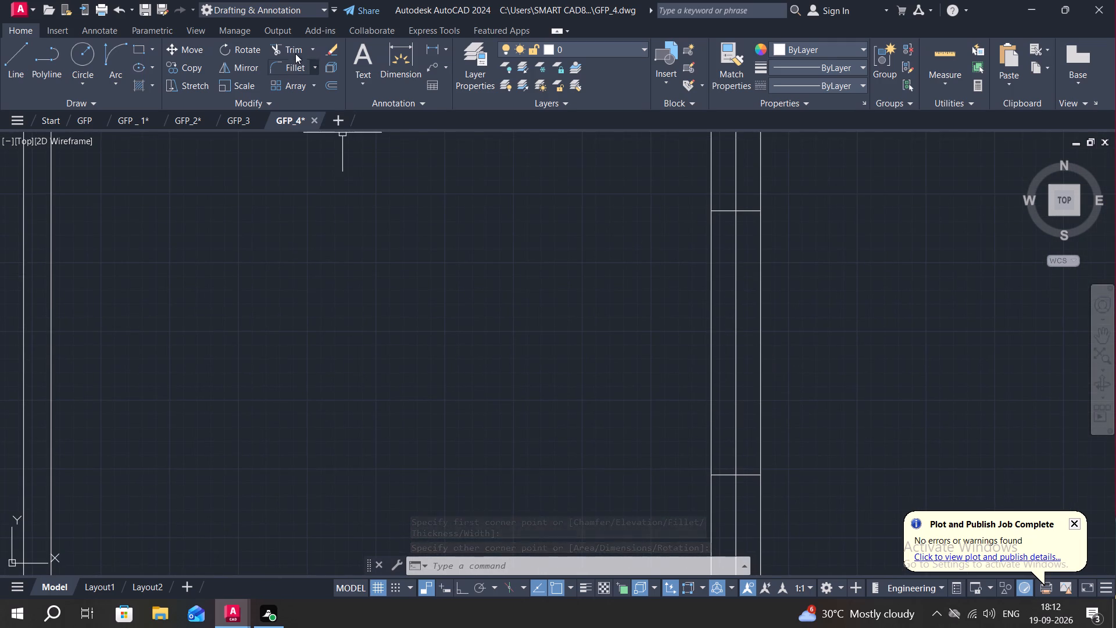
{"action": "left_click", "coordinate": [282, 47]}
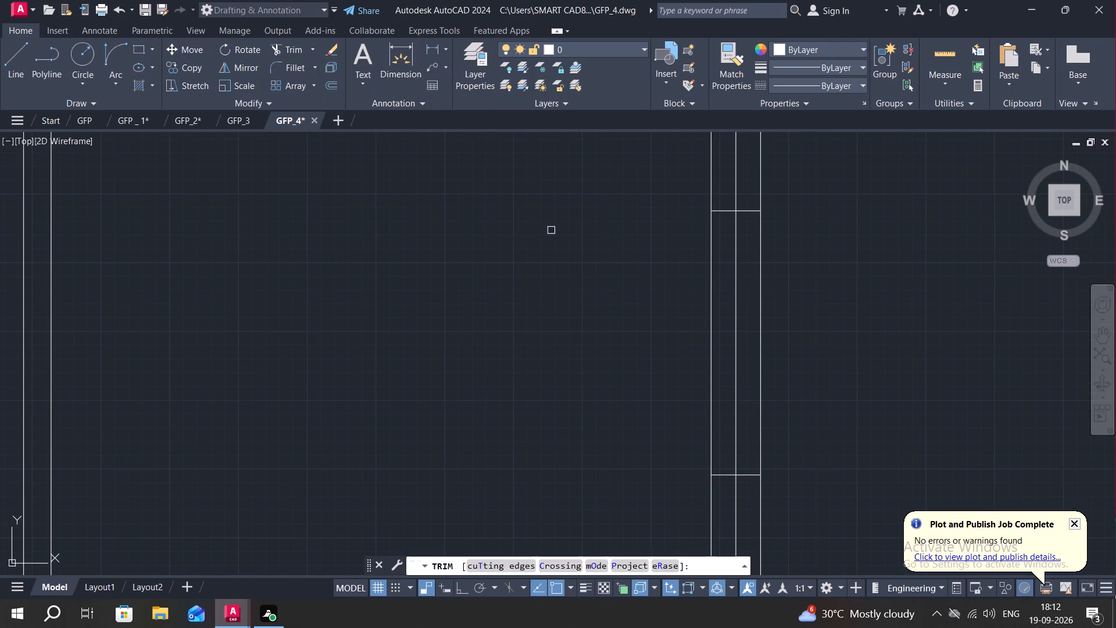
{"action": "left_click", "coordinate": [709, 328]}
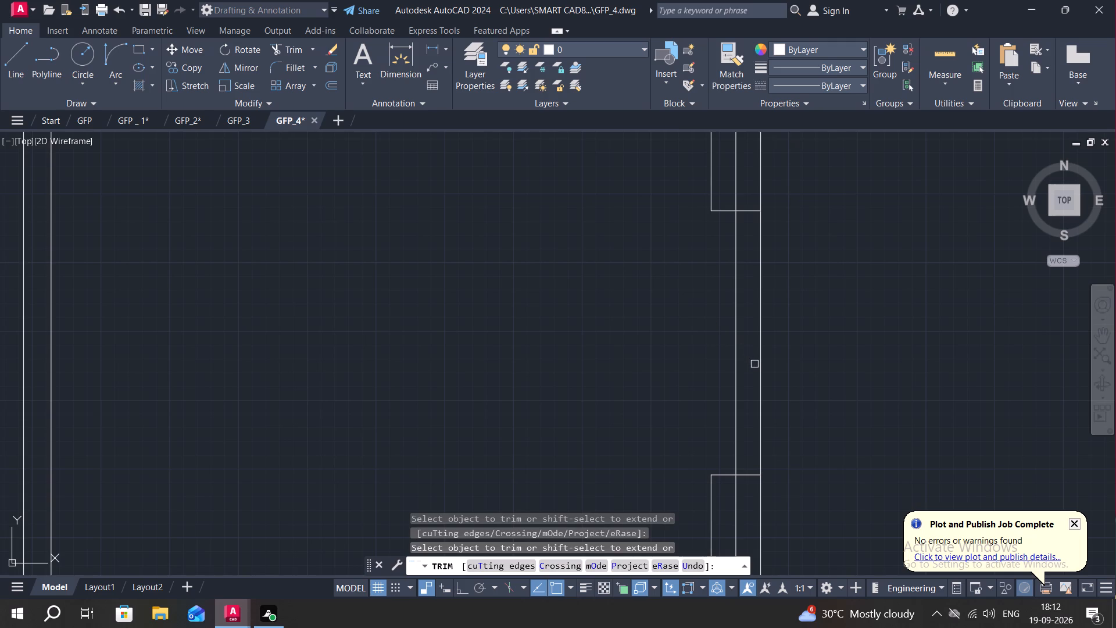
{"action": "left_click", "coordinate": [759, 369]}
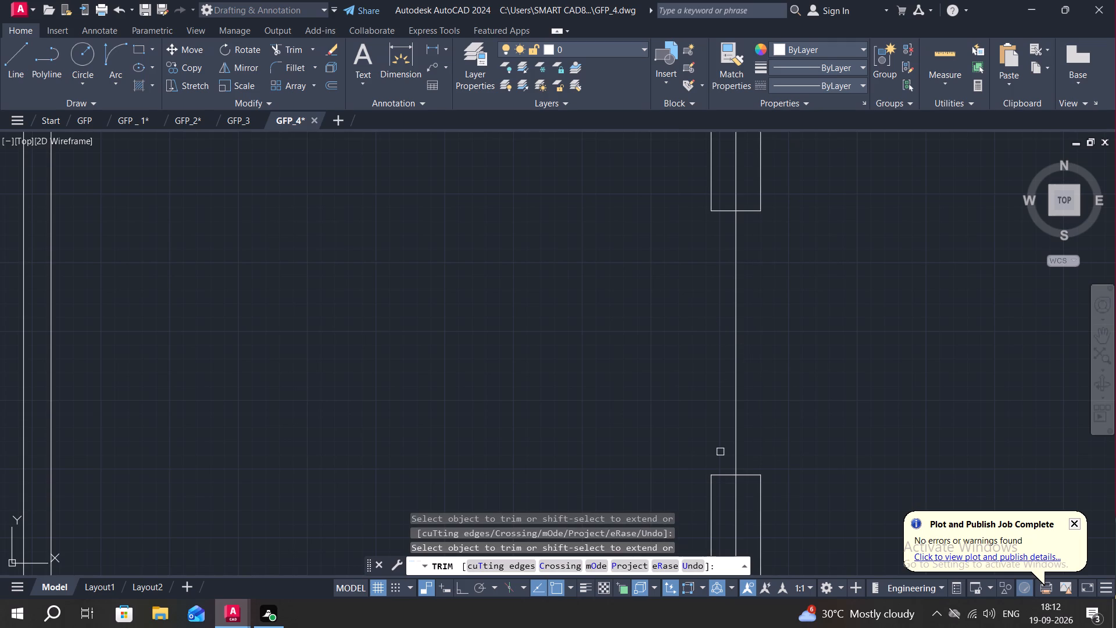
Trim away both end lines of that room's east window opening, keeping the centre line.
{"action": "middle_click_drag", "start_coordinate": [723, 491], "coordinate": [708, 445]}
{"action": "scroll", "coordinate": [708, 445], "scroll_direction": "up", "scroll_amount": 2}
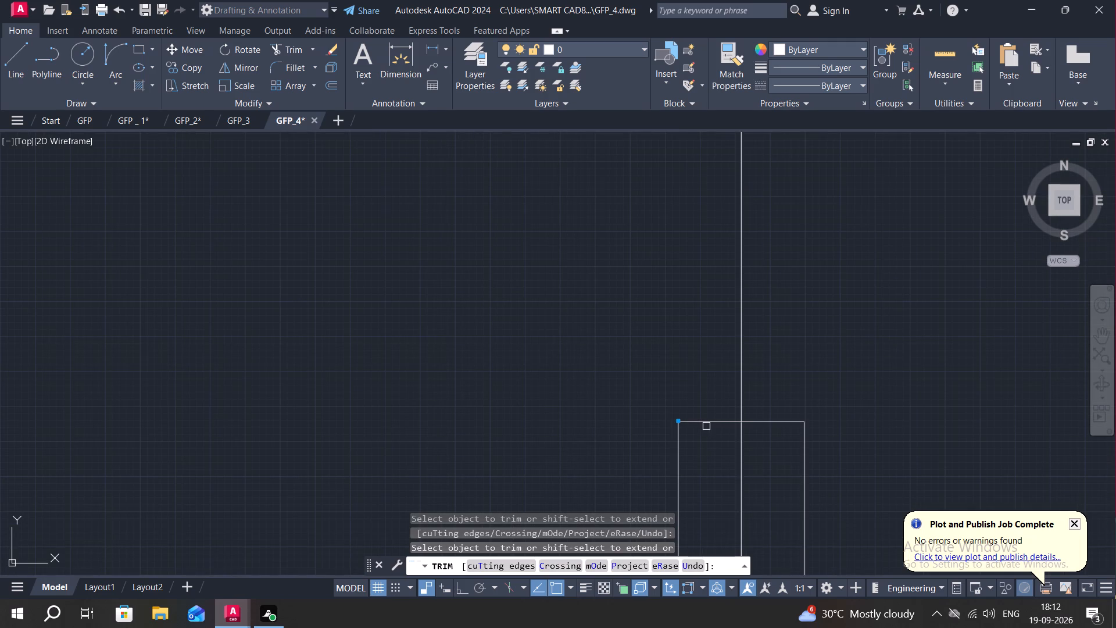
{"action": "left_click", "coordinate": [711, 423]}
{"action": "left_click", "coordinate": [778, 420]}
{"action": "scroll", "coordinate": [692, 383], "scroll_direction": "down", "scroll_amount": 2}
{"action": "middle_click_drag", "start_coordinate": [679, 331], "coordinate": [655, 507]}
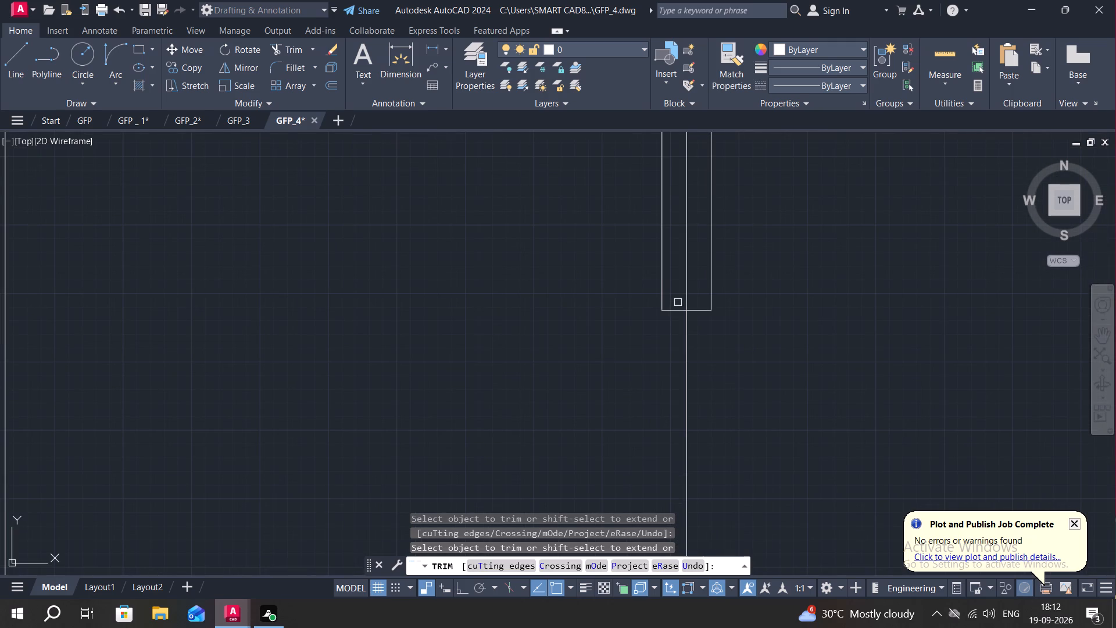
{"action": "left_click", "coordinate": [673, 310]}
{"action": "left_click", "coordinate": [695, 312]}
Draw a rectangle filling the east window opening of the room north of the staircase, between the trimmed wall ends.
{"action": "middle_click_drag", "start_coordinate": [745, 380], "coordinate": [749, 324]}
{"action": "scroll", "coordinate": [750, 306], "scroll_direction": "down", "scroll_amount": 1}
{"action": "middle_click_drag", "start_coordinate": [752, 308], "coordinate": [746, 284]}
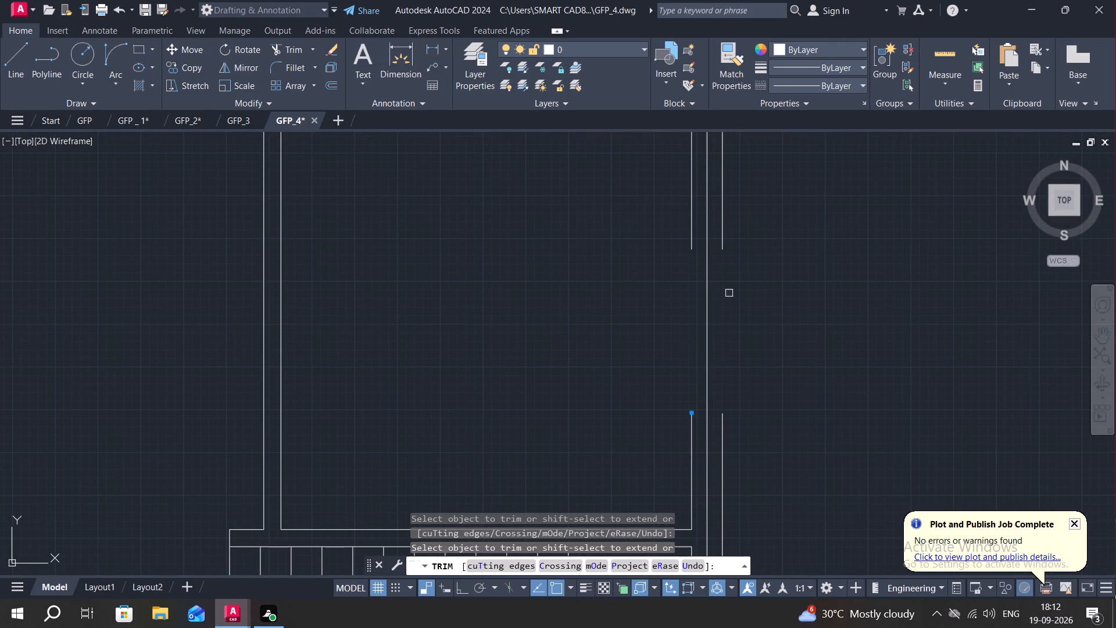
{"action": "left_click", "coordinate": [142, 45]}
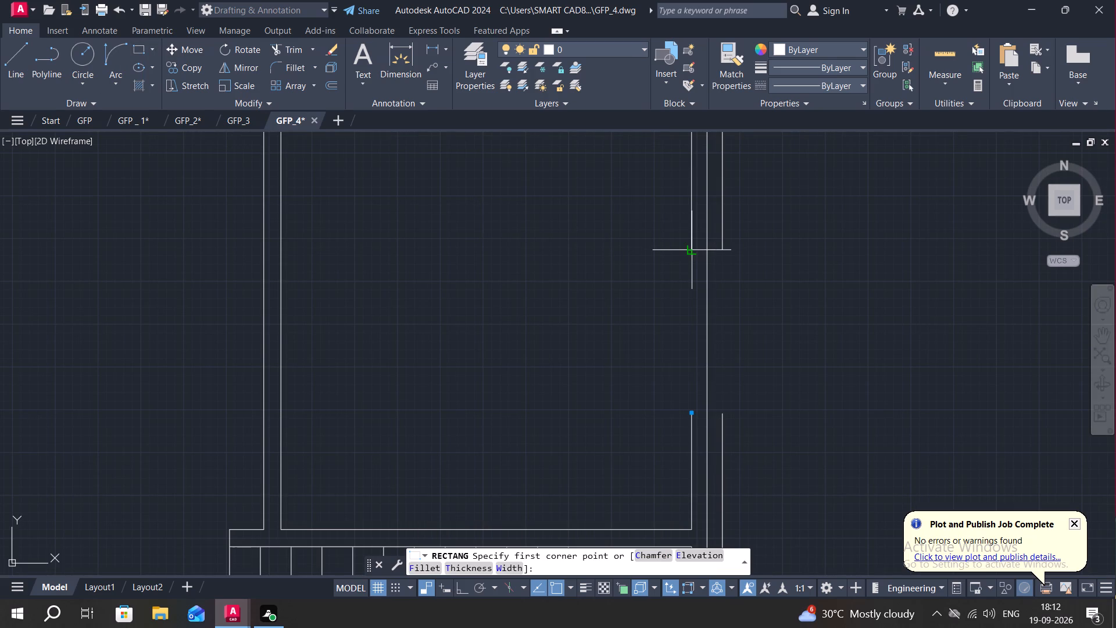
{"action": "left_click", "coordinate": [689, 250]}
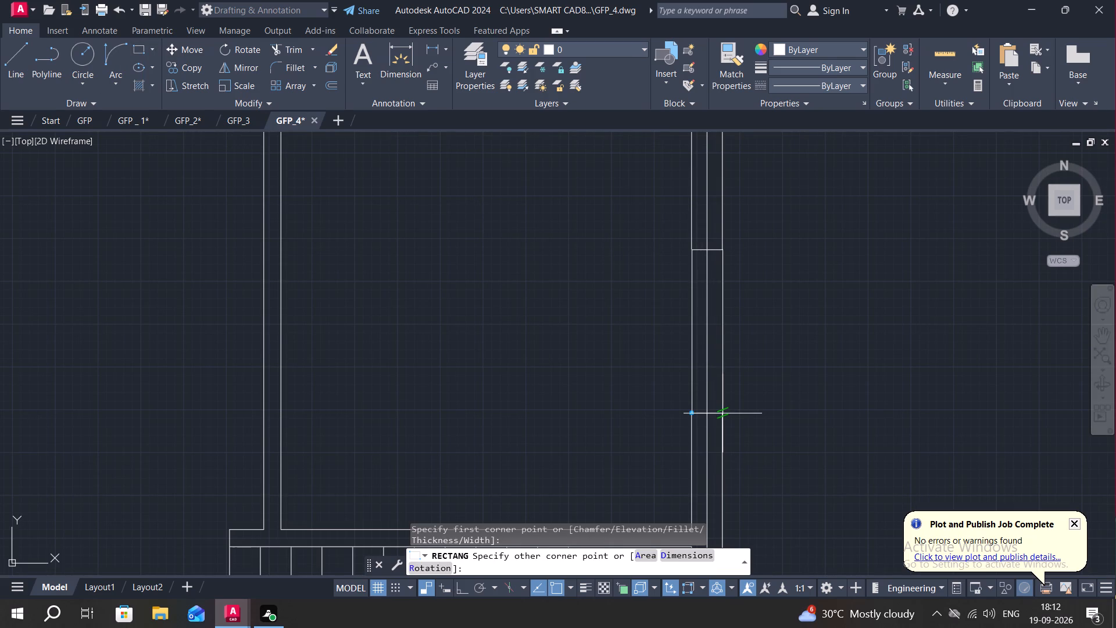
{"action": "left_click", "coordinate": [722, 410]}
Offset the single window line in the small room's east wall 2' to the north, marking the opening's other end.
{"action": "scroll", "coordinate": [667, 340], "scroll_direction": "down", "scroll_amount": 2}
{"action": "middle_click_drag", "start_coordinate": [647, 301], "coordinate": [663, 381]}
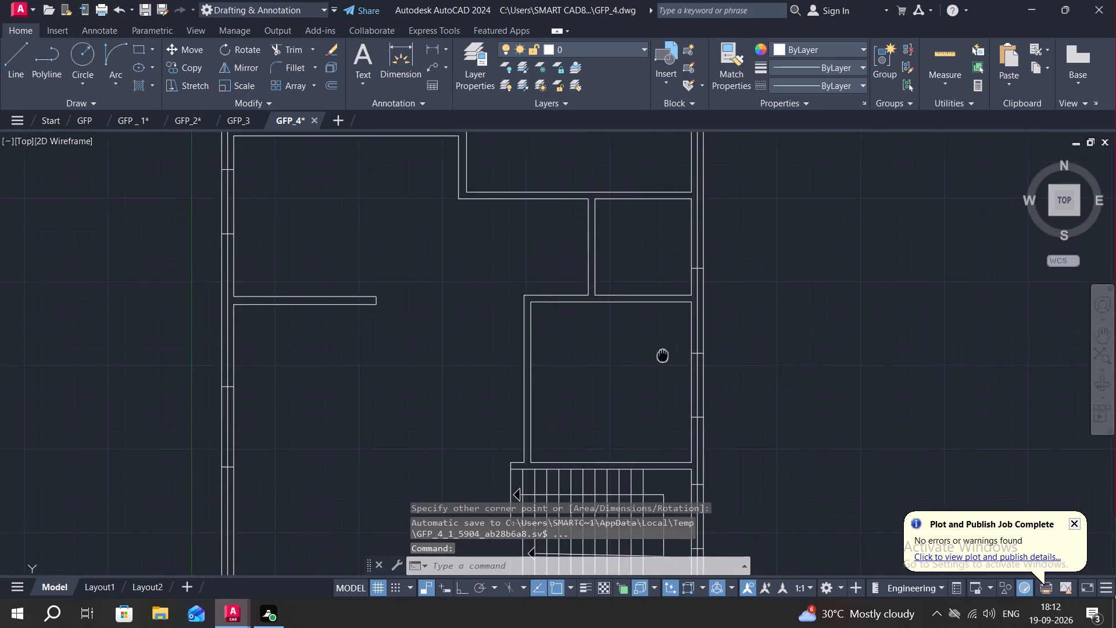
{"action": "middle_click_drag", "start_coordinate": [663, 381], "coordinate": [671, 428]}
{"action": "middle_click_drag", "start_coordinate": [707, 422], "coordinate": [715, 247]}
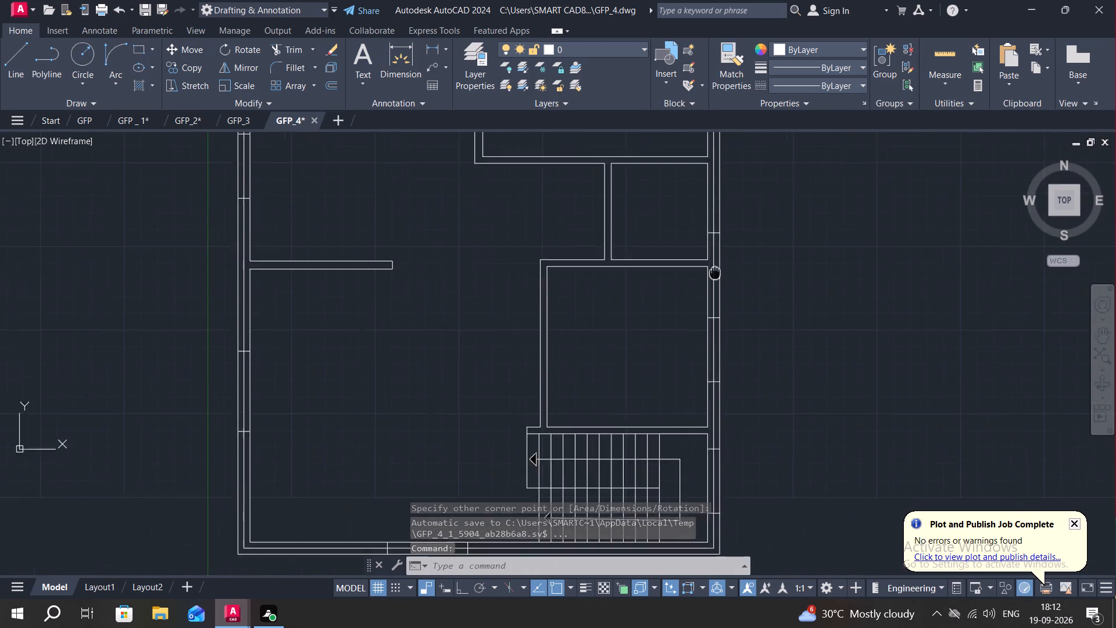
{"action": "middle_click_drag", "start_coordinate": [715, 247], "coordinate": [717, 224]}
{"action": "left_click", "coordinate": [722, 277]}
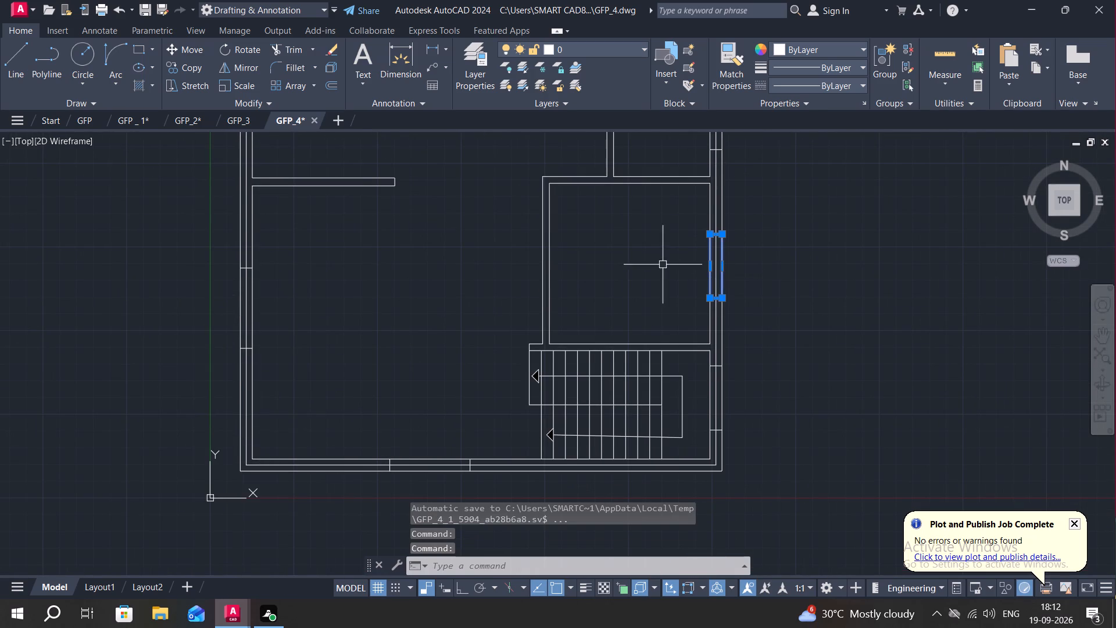
{"action": "middle_click_drag", "start_coordinate": [658, 248], "coordinate": [610, 479]}
{"action": "scroll", "coordinate": [684, 336], "scroll_direction": "up", "scroll_amount": 2}
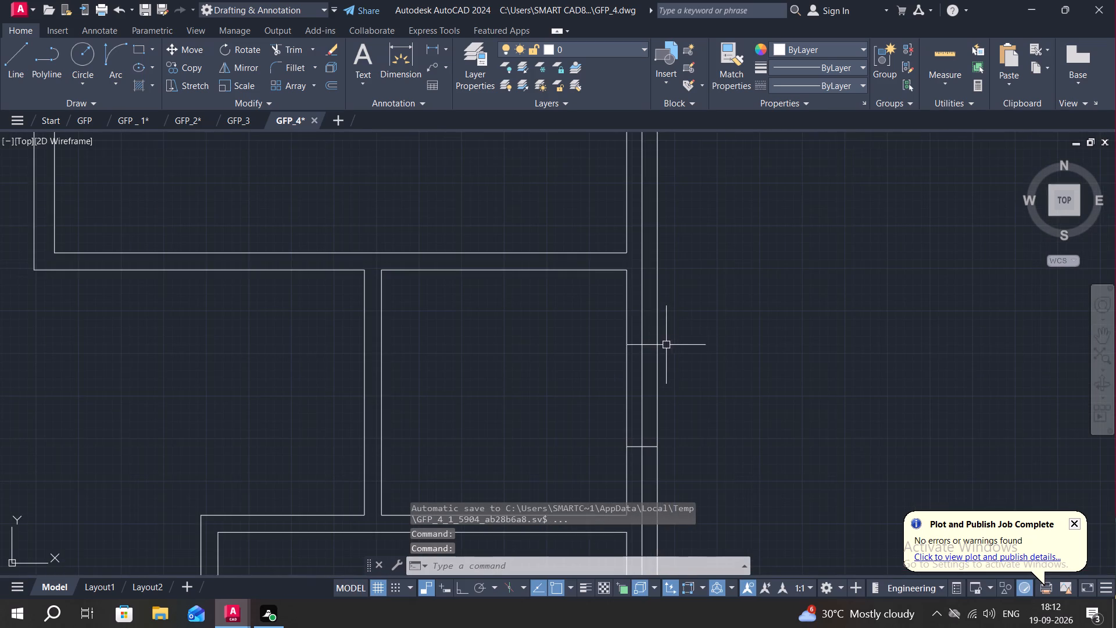
{"action": "middle_click_drag", "start_coordinate": [675, 347], "coordinate": [740, 342]}
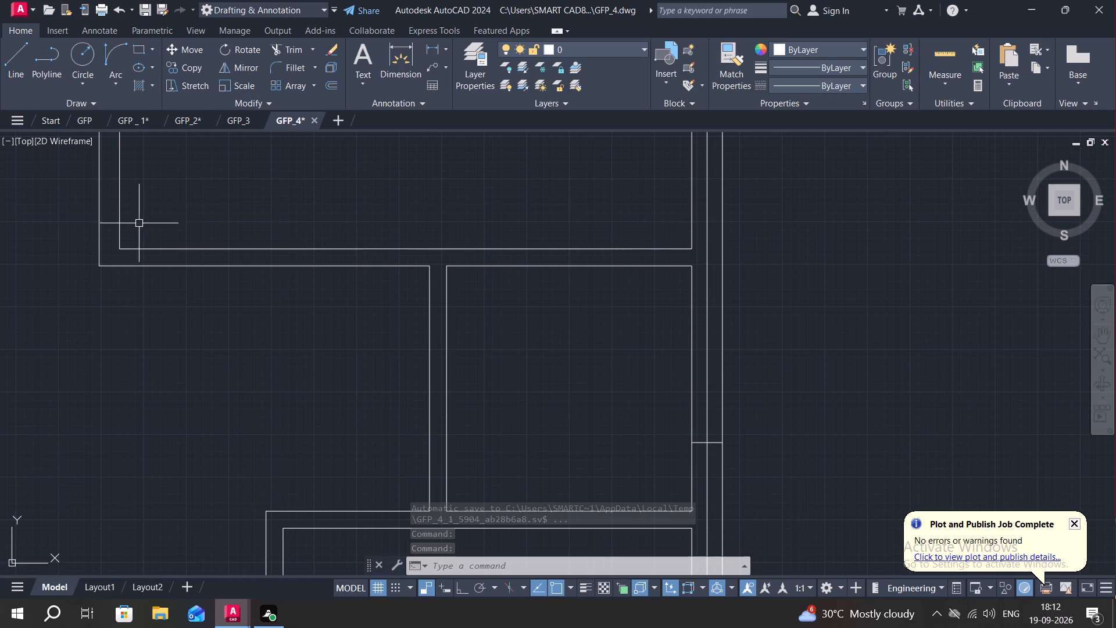
{"action": "type", "text": "O"}
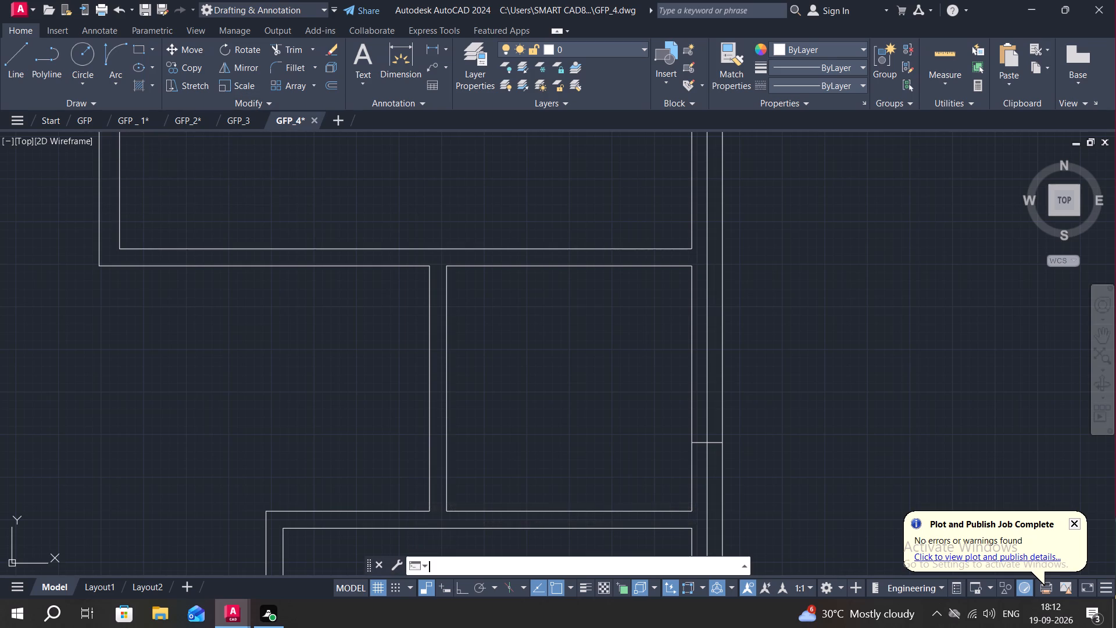
{"action": "key", "text": "space"}
{"action": "key", "text": "2"}
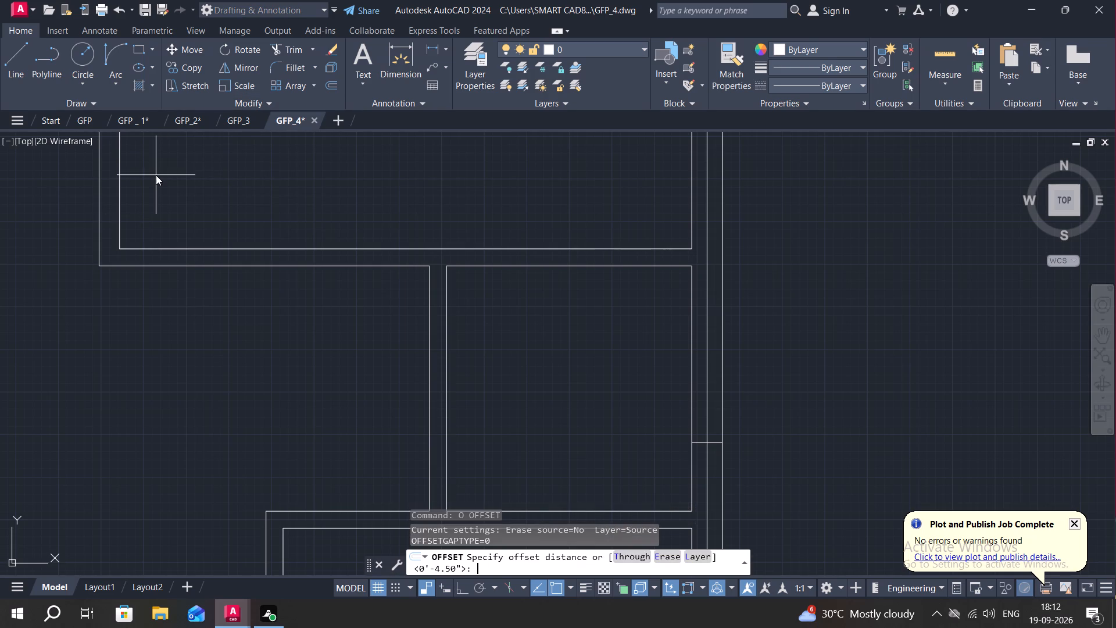
{"action": "key", "text": "apostrophe"}
{"action": "key", "text": "Return"}
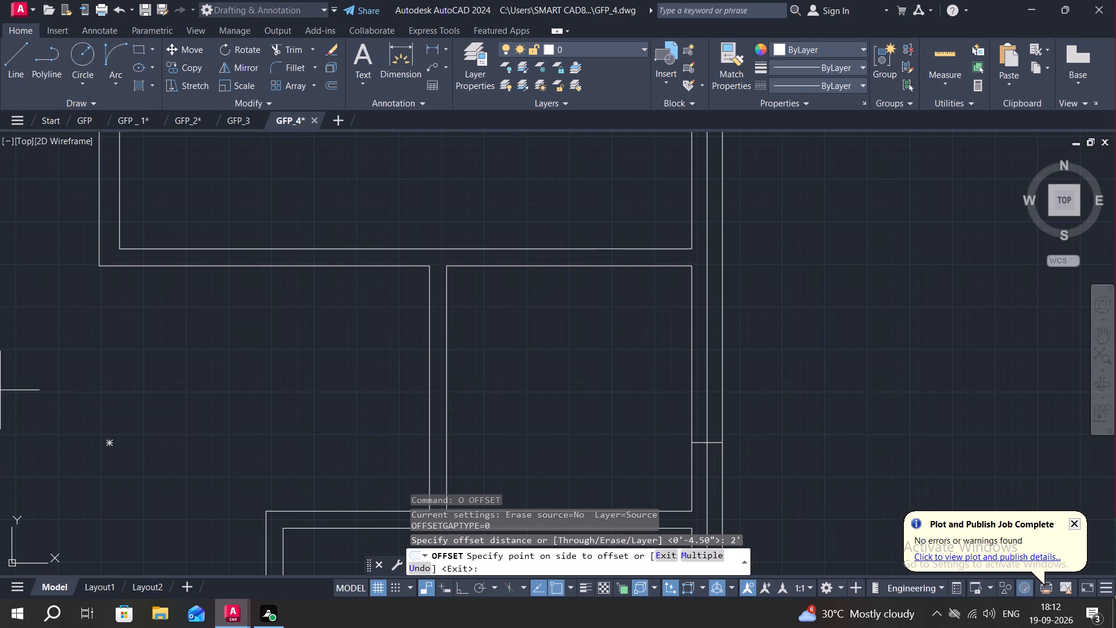
{"action": "key", "text": "space"}
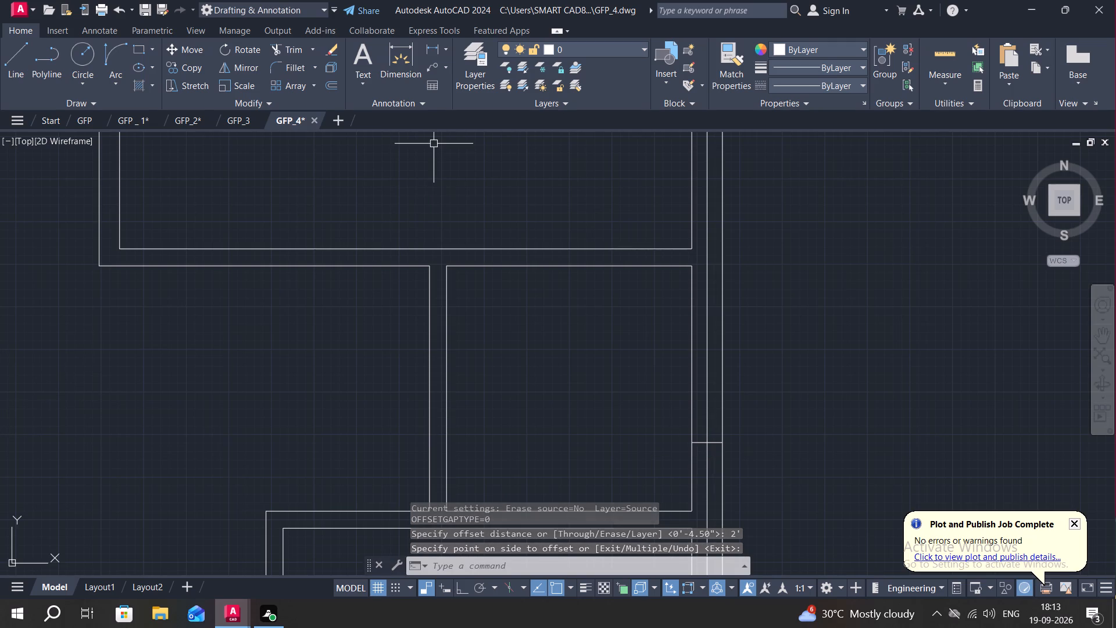
{"action": "key", "text": "space"}
{"action": "key", "text": "space"}
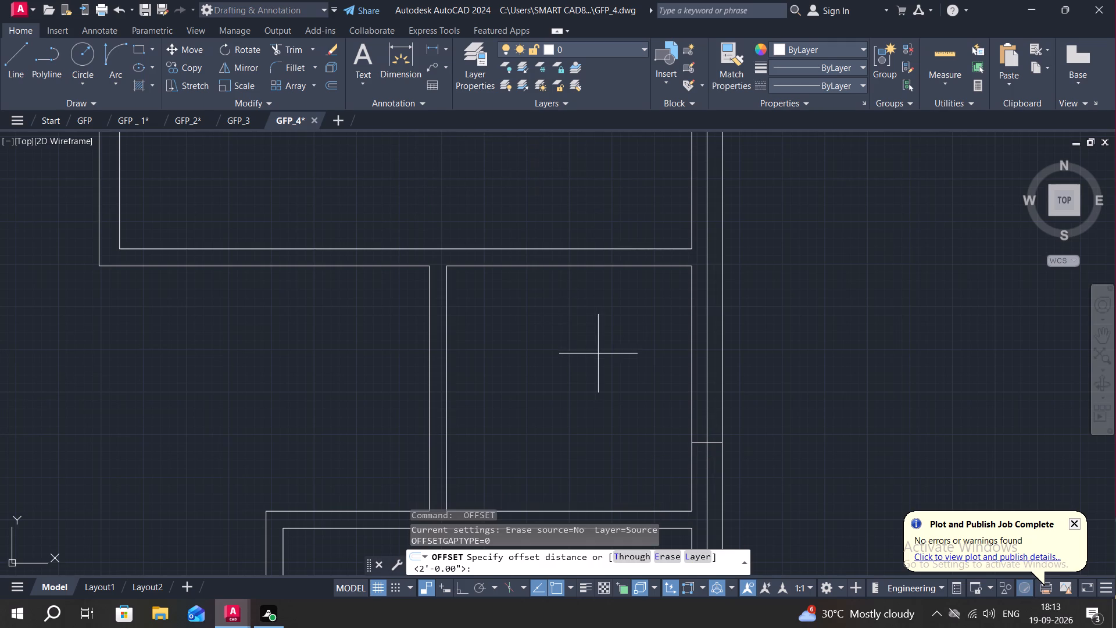
{"action": "left_click", "coordinate": [715, 441]}
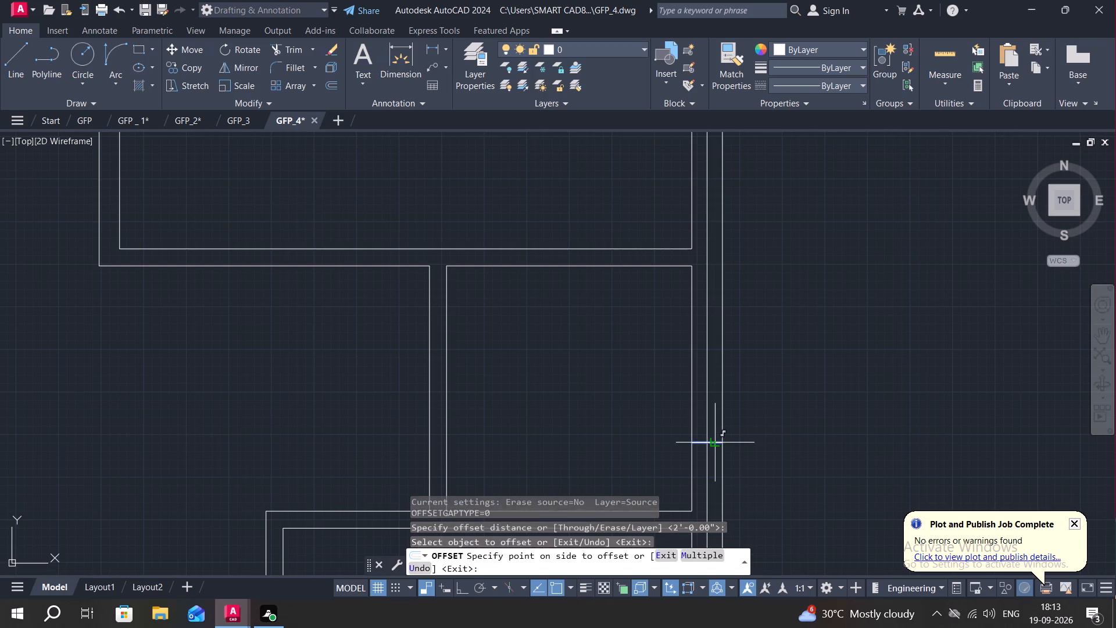
{"action": "left_click", "coordinate": [708, 347]}
{"action": "key", "text": "Escape"}
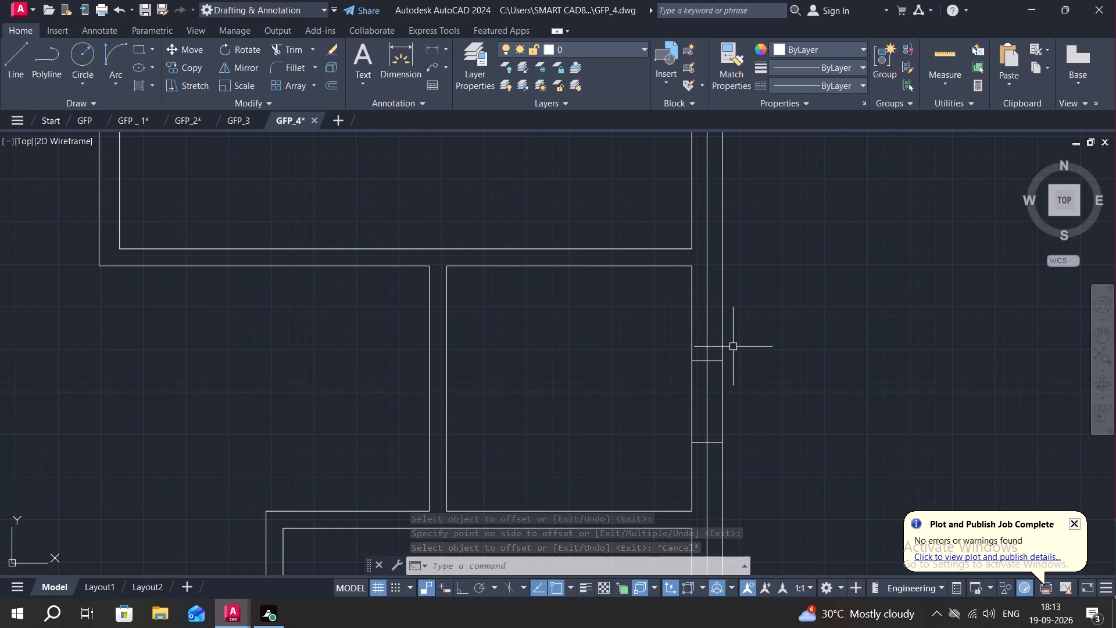
Trim the outer and inner east wall lines within the small room's window opening.
{"action": "key", "text": "t"}
{"action": "key", "text": "r"}
{"action": "key", "text": "space"}
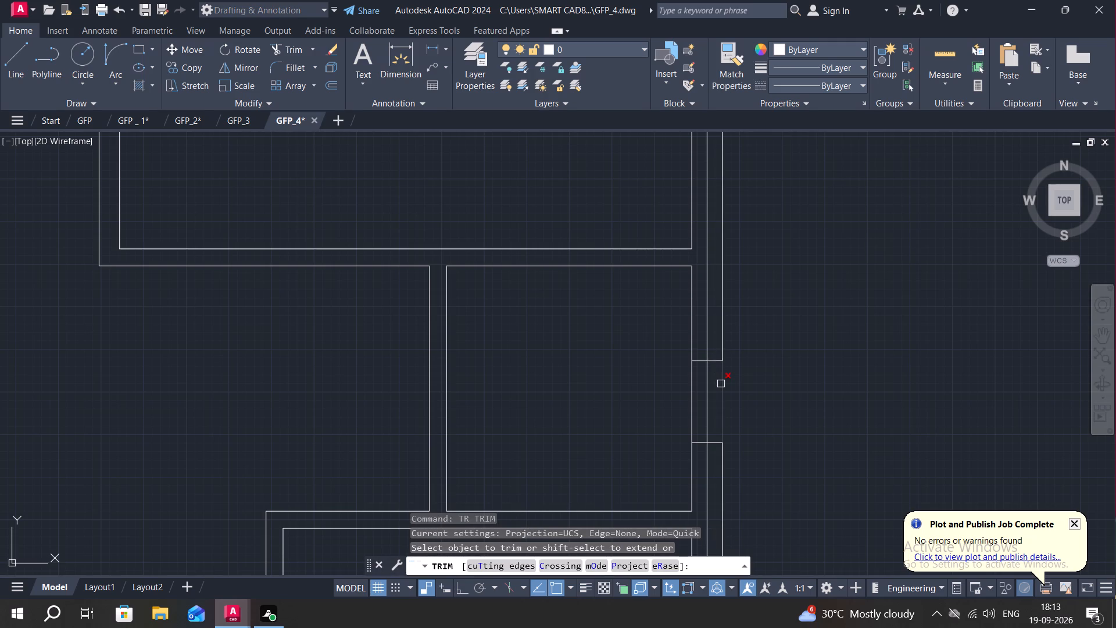
{"action": "left_click", "coordinate": [722, 385]}
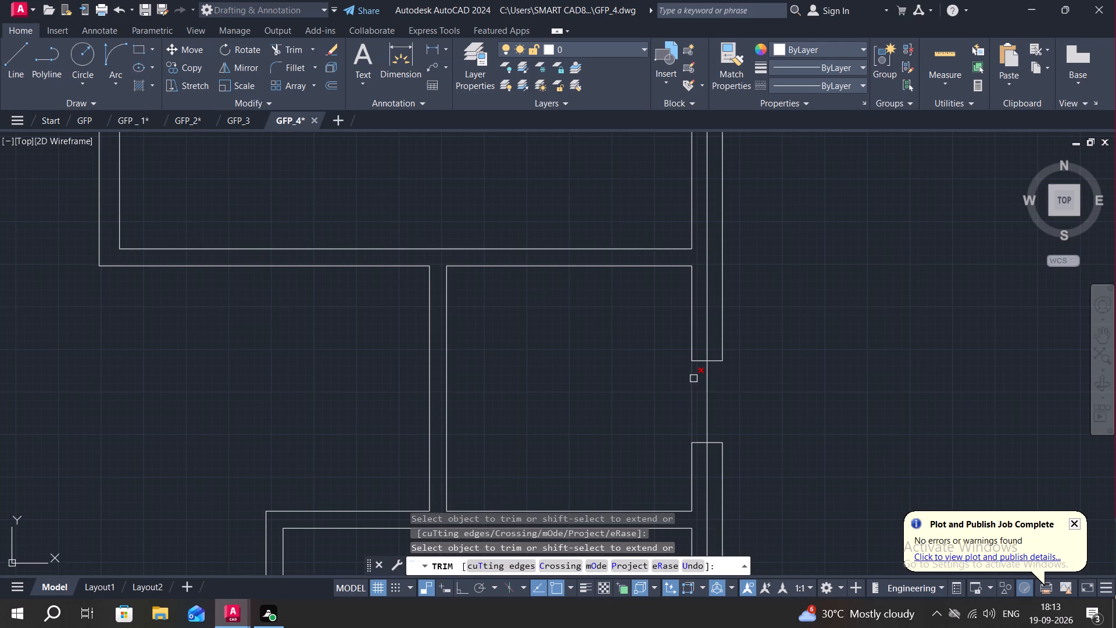
{"action": "left_click", "coordinate": [693, 379]}
Trim away both end lines of the small room's east window opening, keeping the centre line.
{"action": "scroll", "coordinate": [699, 445], "scroll_direction": "up", "scroll_amount": 2}
{"action": "left_click", "coordinate": [699, 441]}
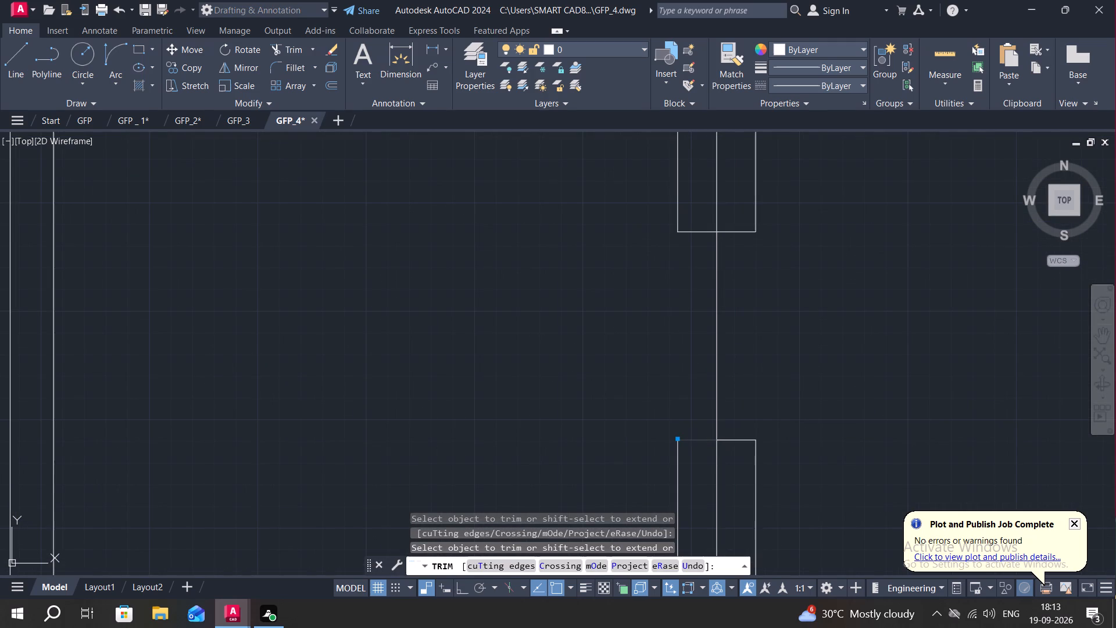
{"action": "left_click", "coordinate": [735, 441]}
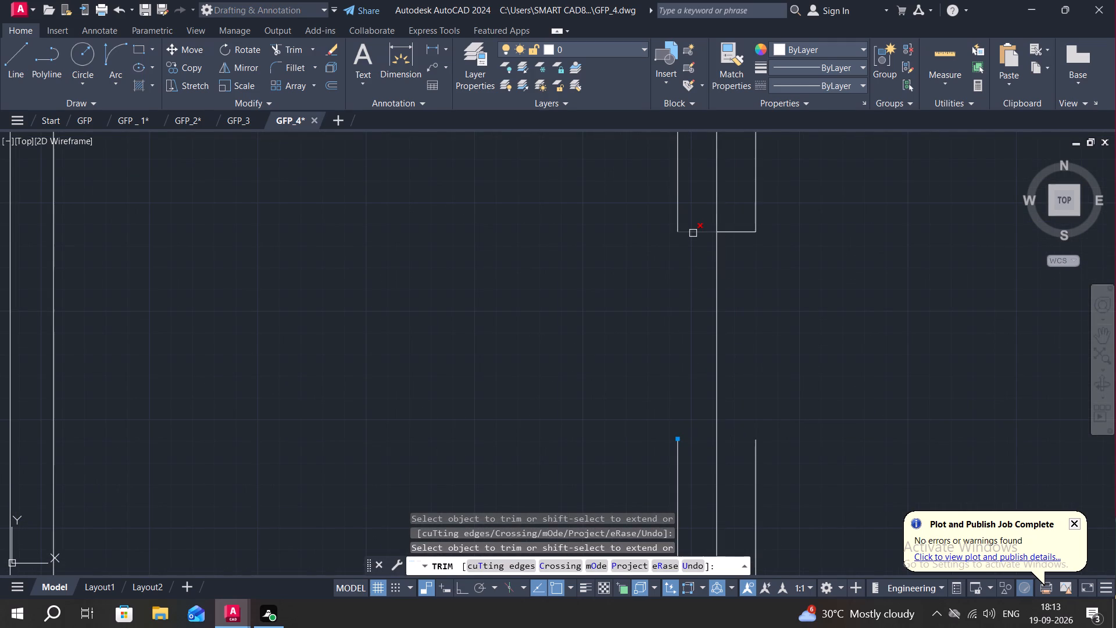
{"action": "left_click", "coordinate": [693, 233]}
{"action": "left_click", "coordinate": [739, 231]}
Draw a rectangle filling the small room's east window opening, corner to corner between the trimmed wall ends.
{"action": "left_click", "coordinate": [138, 42]}
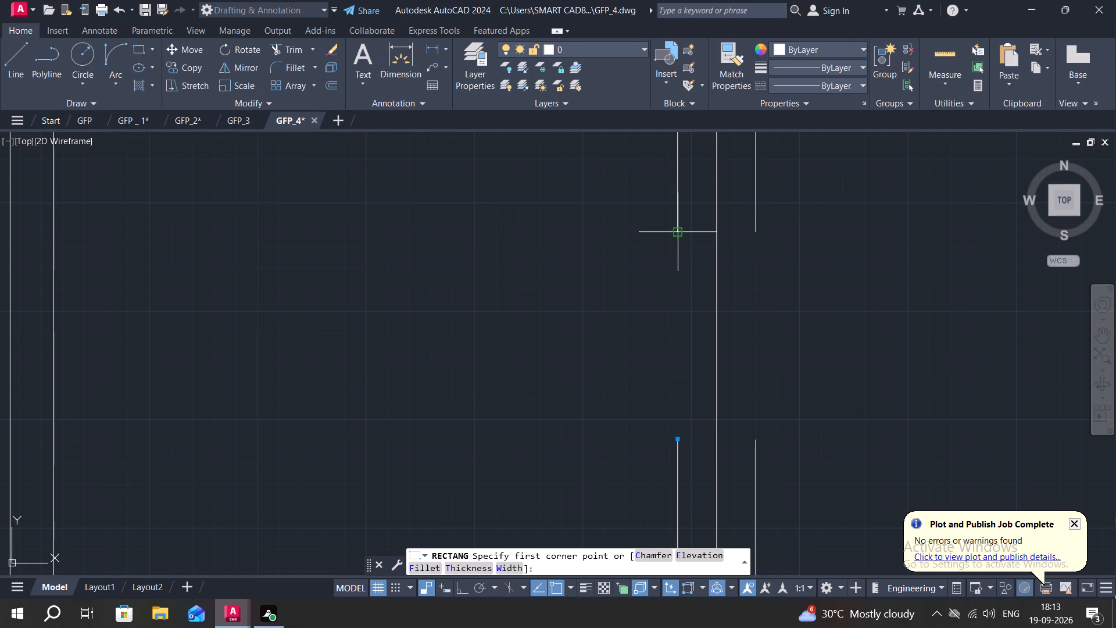
{"action": "left_click", "coordinate": [680, 233]}
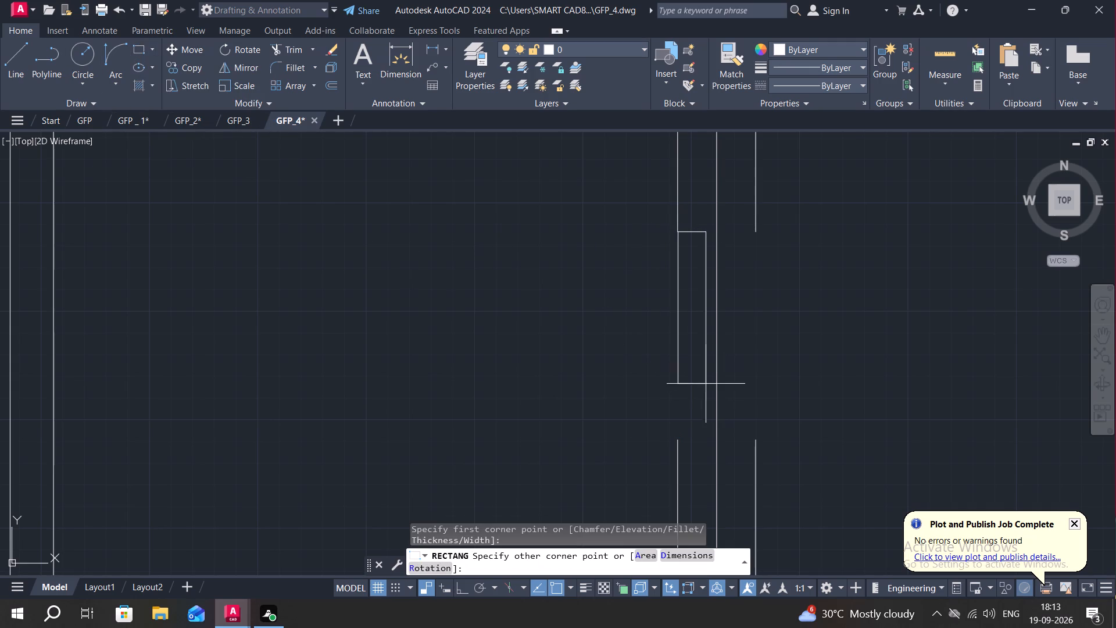
{"action": "left_click", "coordinate": [756, 437]}
Trim the outer and inner east wall lines within the window opening of the large northeast room.
{"action": "scroll", "coordinate": [709, 389], "scroll_direction": "down", "scroll_amount": 2}
{"action": "scroll", "coordinate": [643, 333], "scroll_direction": "down", "scroll_amount": 1}
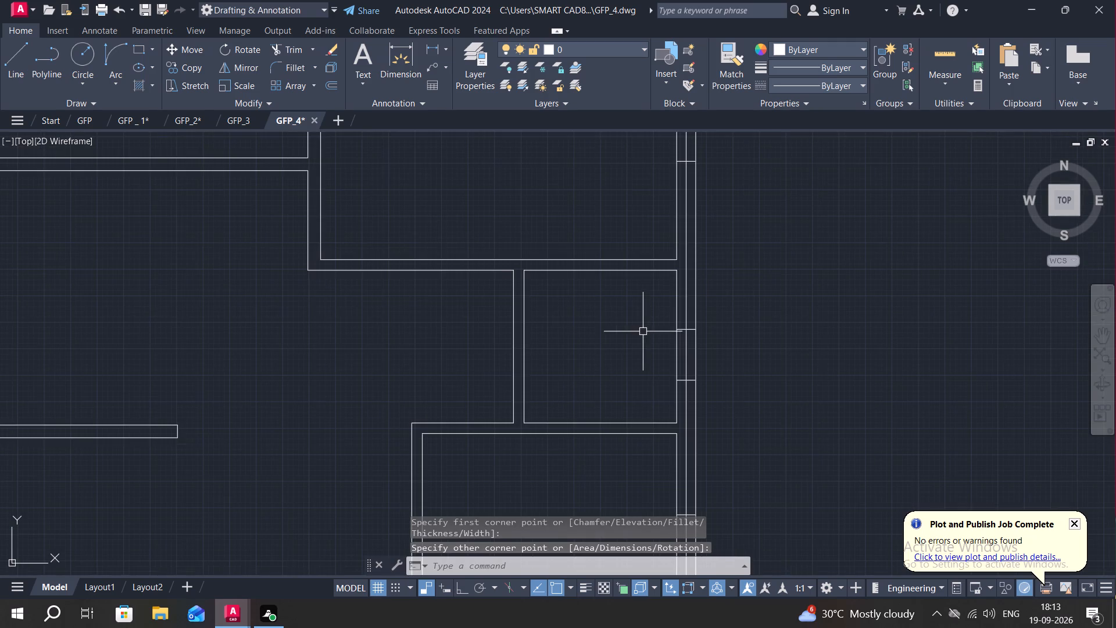
{"action": "middle_click_drag", "start_coordinate": [643, 330], "coordinate": [664, 454]}
{"action": "middle_click_drag", "start_coordinate": [710, 313], "coordinate": [661, 381]}
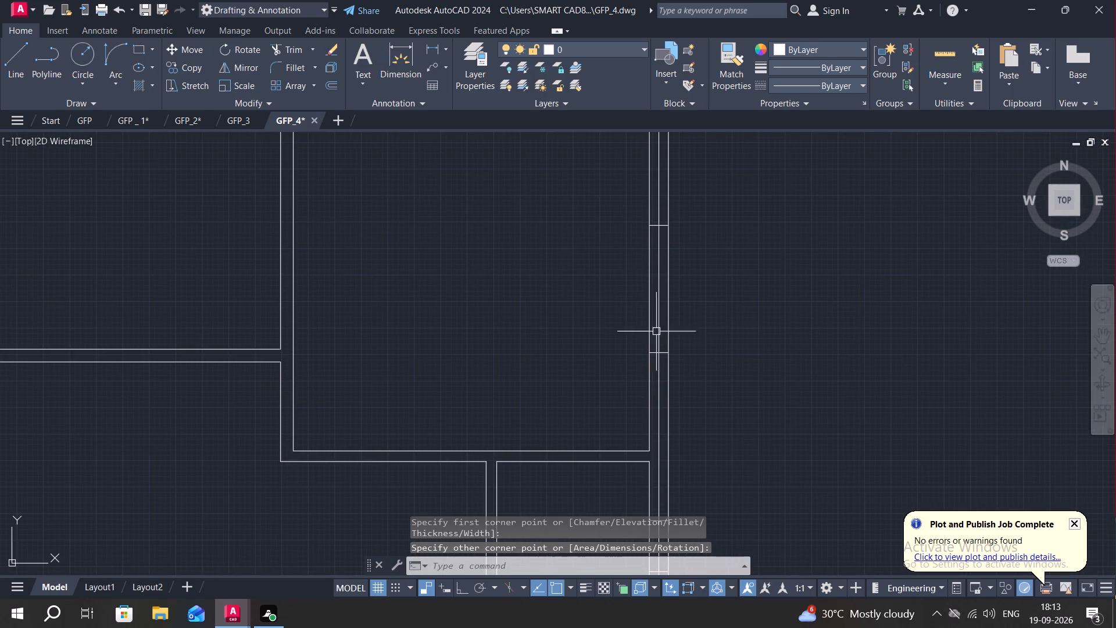
{"action": "left_click", "coordinate": [276, 45]}
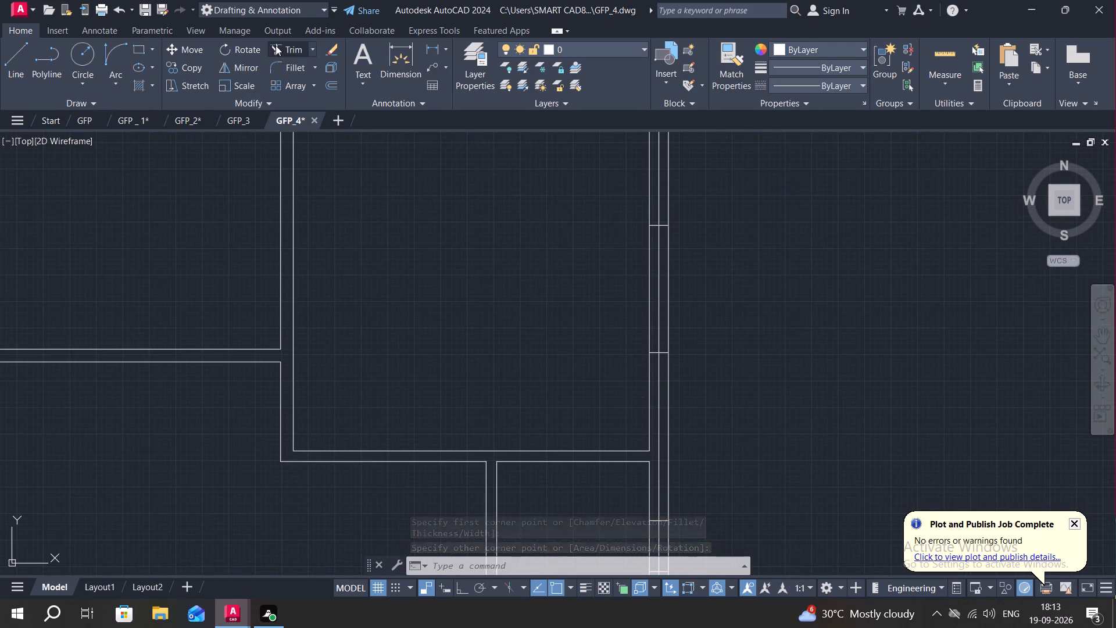
{"action": "left_click", "coordinate": [670, 252]}
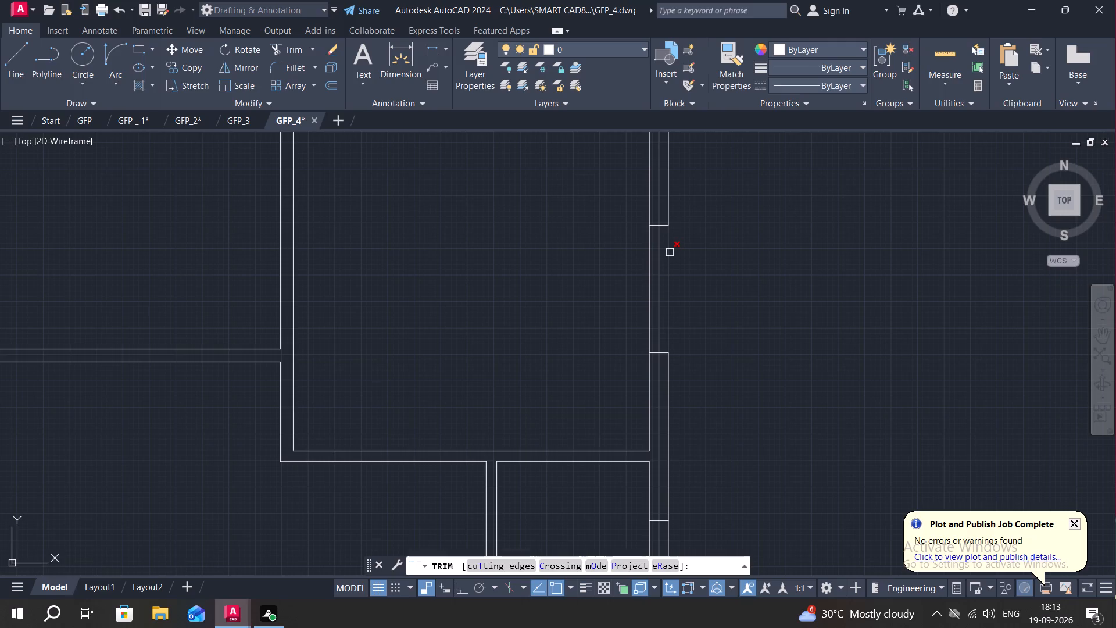
{"action": "left_click", "coordinate": [649, 278]}
Trim away both end lines of the northeast room's east window opening, keeping the centre line.
{"action": "scroll", "coordinate": [660, 369], "scroll_direction": "up", "scroll_amount": 3}
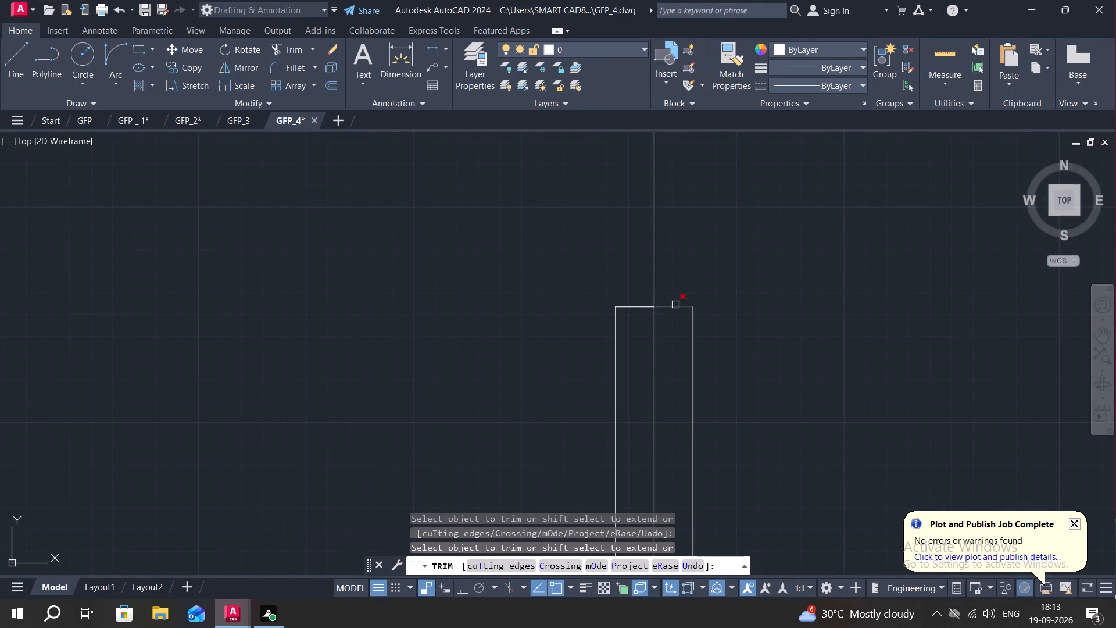
{"action": "left_click", "coordinate": [675, 305]}
{"action": "left_click", "coordinate": [637, 306]}
{"action": "scroll", "coordinate": [523, 279], "scroll_direction": "down", "scroll_amount": 2}
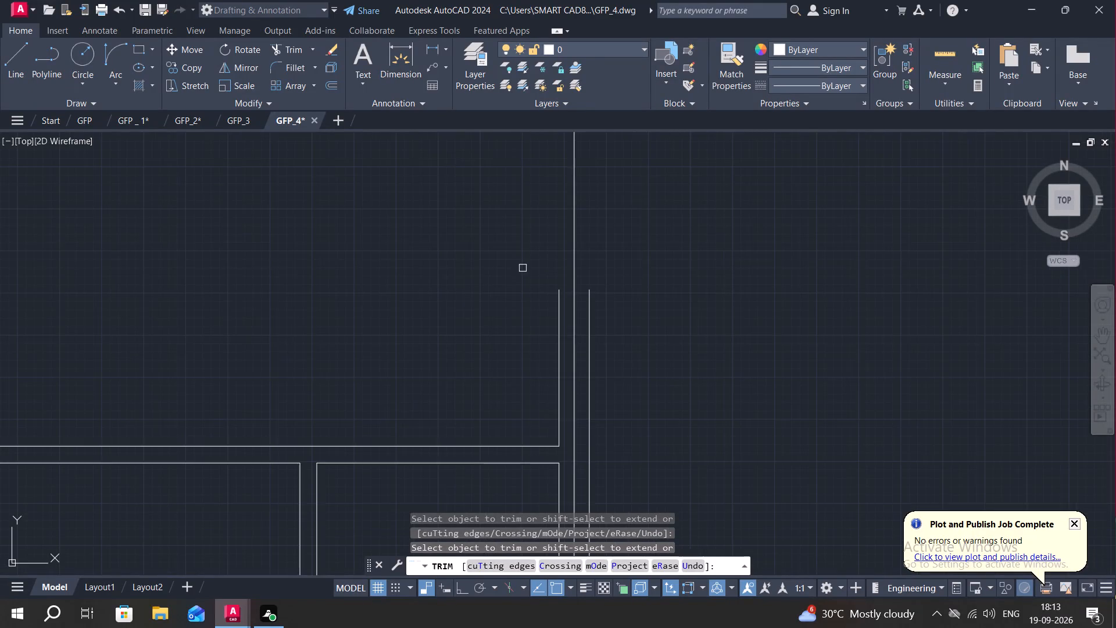
{"action": "middle_click_drag", "start_coordinate": [523, 267], "coordinate": [542, 512]}
{"action": "left_click", "coordinate": [585, 332]}
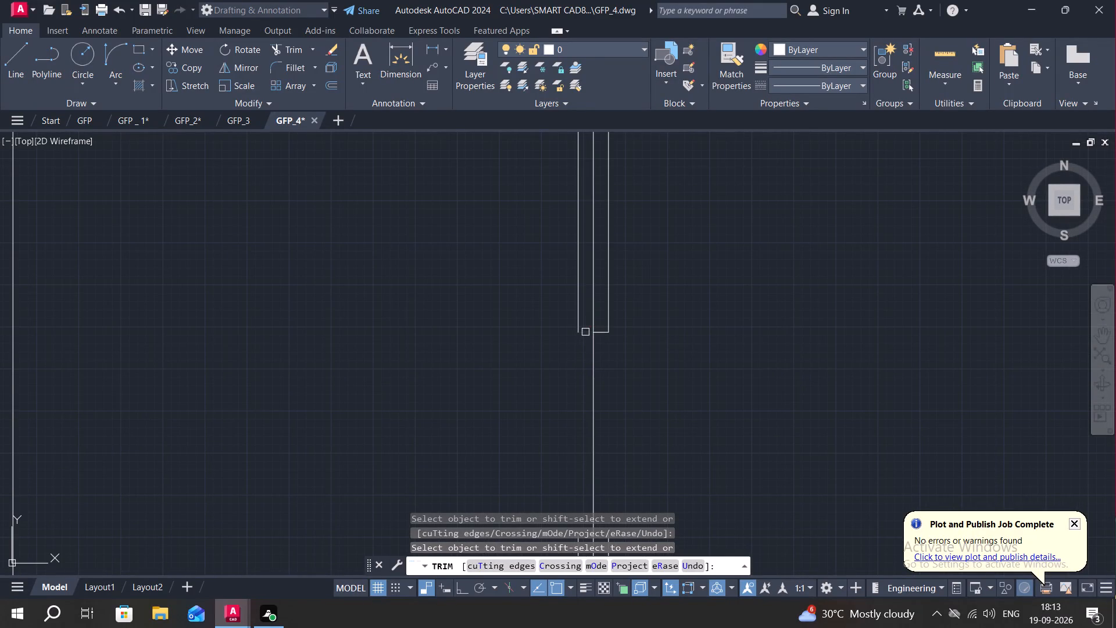
{"action": "left_click", "coordinate": [602, 333]}
Draw a rectangle filling the northeast room's east window opening, corner to corner between the trimmed wall ends.
{"action": "left_click", "coordinate": [135, 43]}
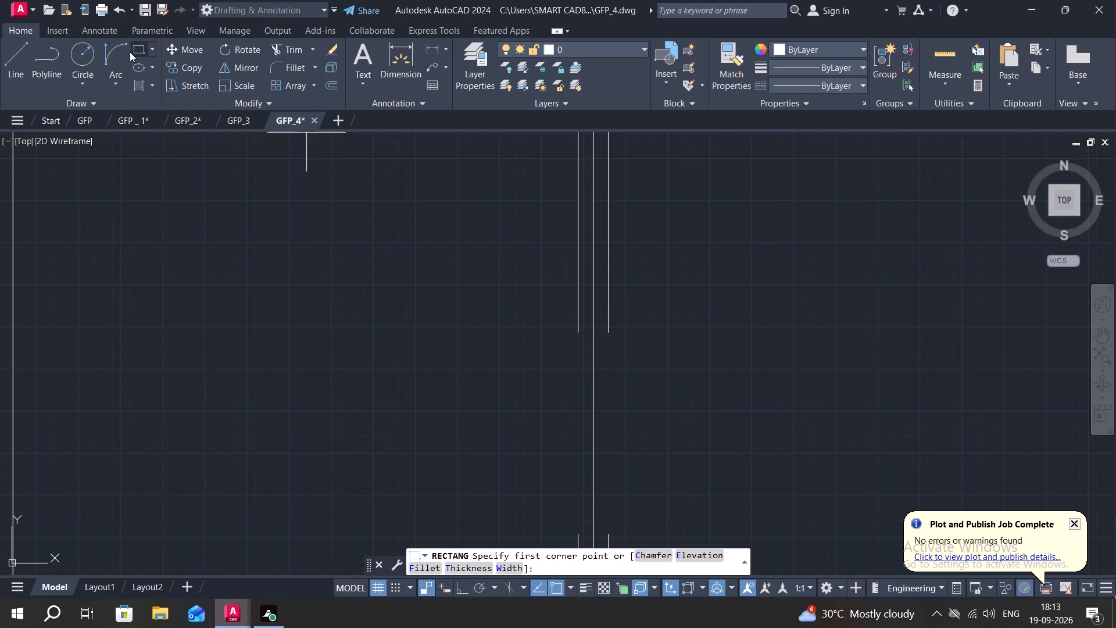
{"action": "left_click", "coordinate": [578, 330]}
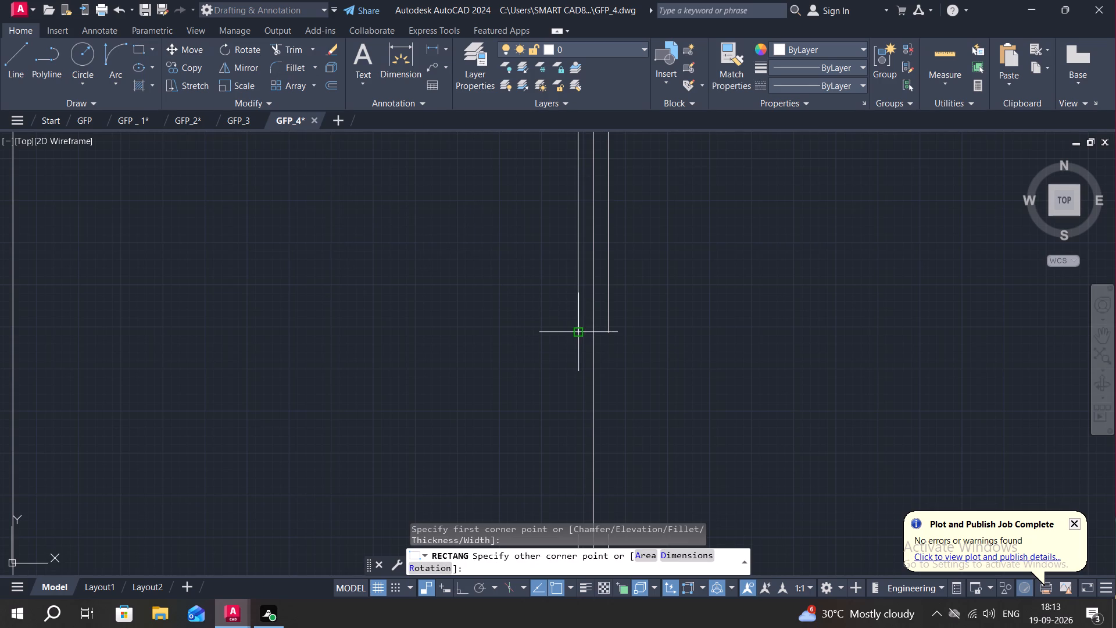
{"action": "middle_click_drag", "start_coordinate": [635, 411], "coordinate": [611, 301]}
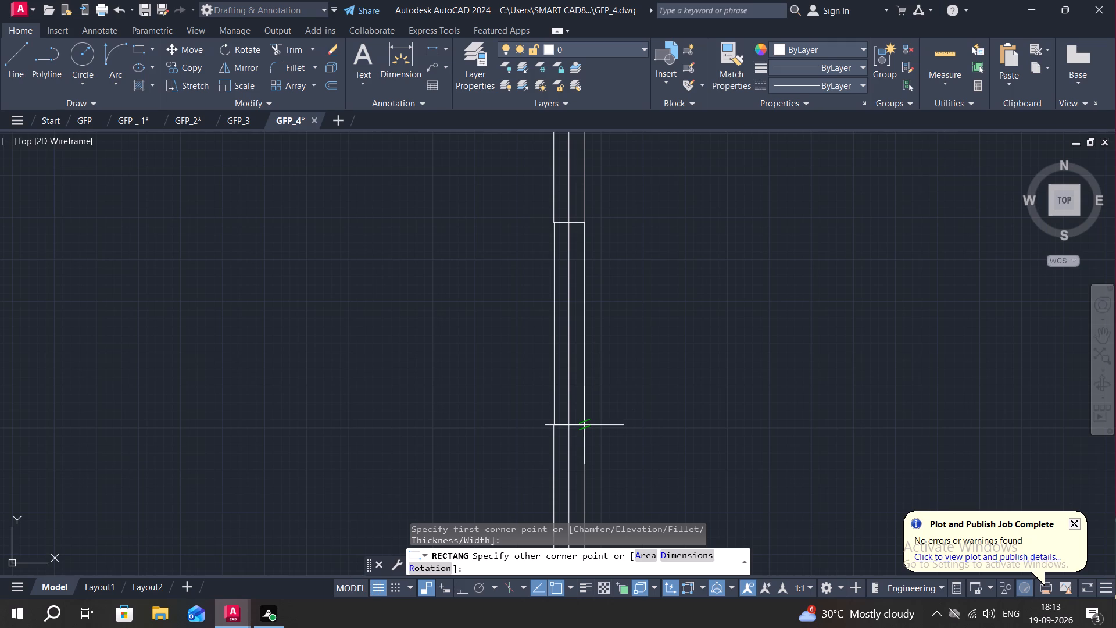
{"action": "left_click", "coordinate": [586, 425]}
Trim the outer and inner north wall lines within the northeast room's north window opening.
{"action": "middle_click_drag", "start_coordinate": [607, 362], "coordinate": [653, 529]}
{"action": "scroll", "coordinate": [655, 438], "scroll_direction": "down", "scroll_amount": 2}
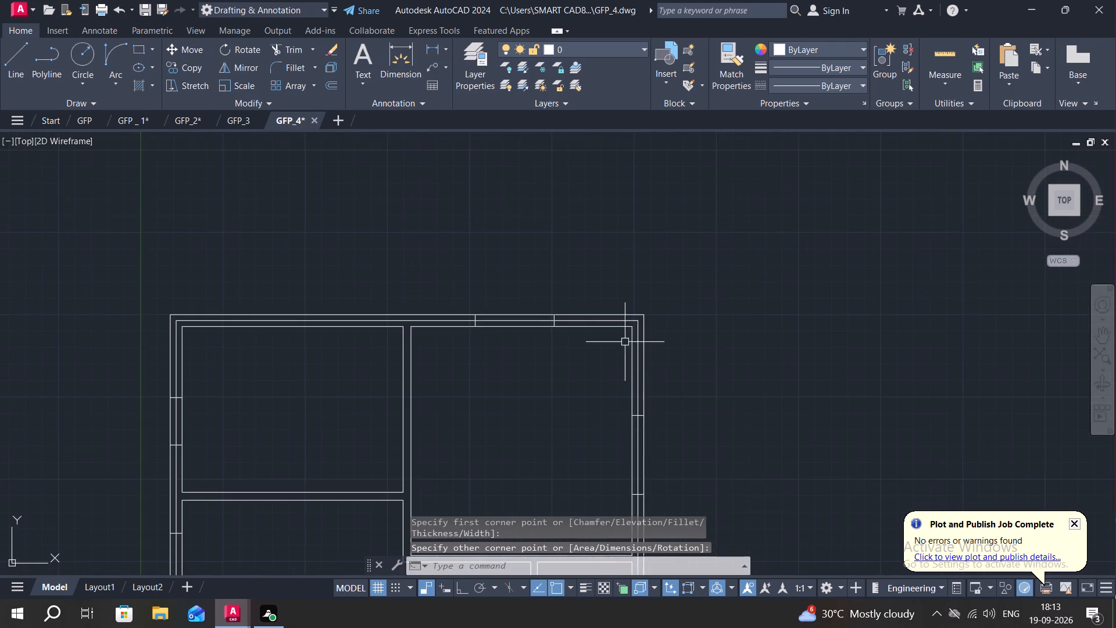
{"action": "middle_click_drag", "start_coordinate": [636, 343], "coordinate": [727, 375]}
{"action": "scroll", "coordinate": [619, 368], "scroll_direction": "up", "scroll_amount": 2}
{"action": "middle_click_drag", "start_coordinate": [631, 364], "coordinate": [720, 375]}
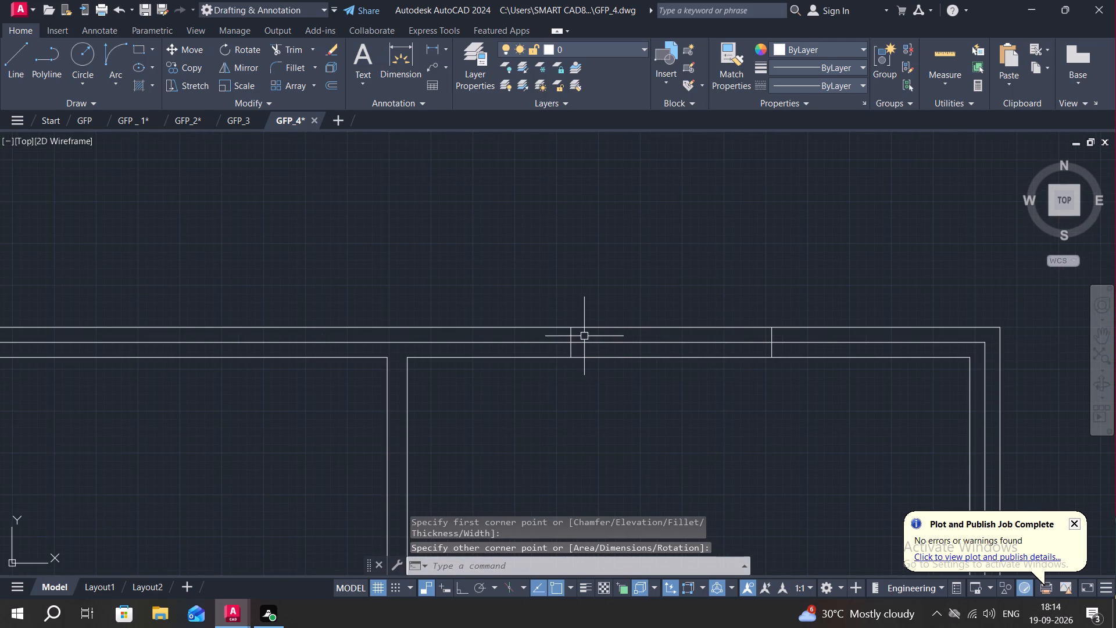
{"action": "middle_click_drag", "start_coordinate": [586, 351], "coordinate": [518, 271]}
{"action": "scroll", "coordinate": [528, 285], "scroll_direction": "up", "scroll_amount": 1}
{"action": "middle_click_drag", "start_coordinate": [553, 315], "coordinate": [535, 319]}
{"action": "left_click", "coordinate": [291, 46]}
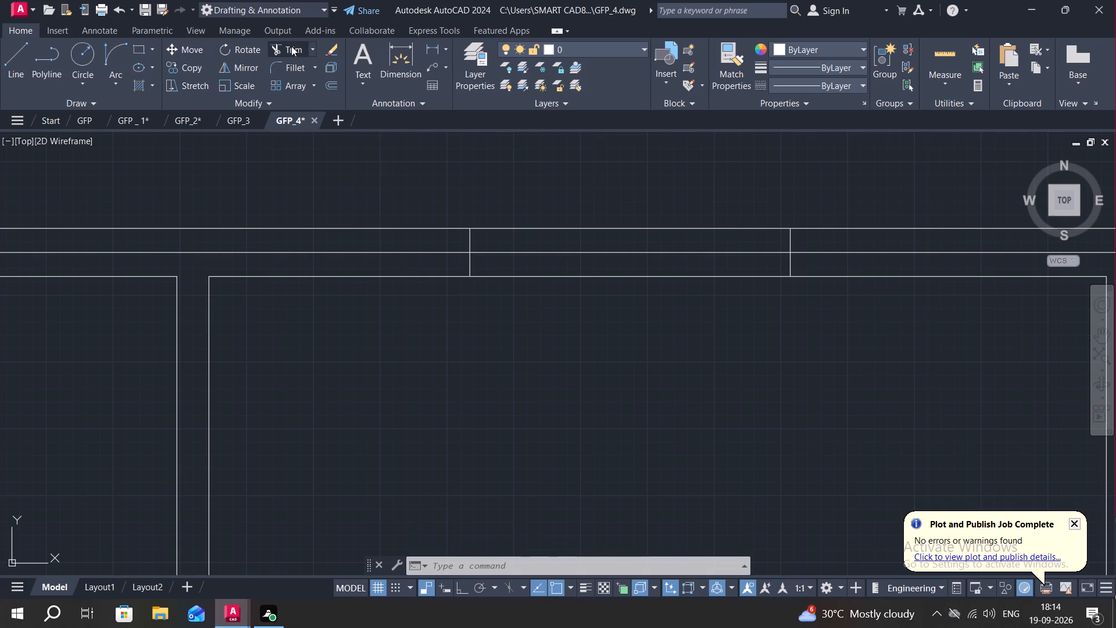
{"action": "left_click", "coordinate": [567, 227]}
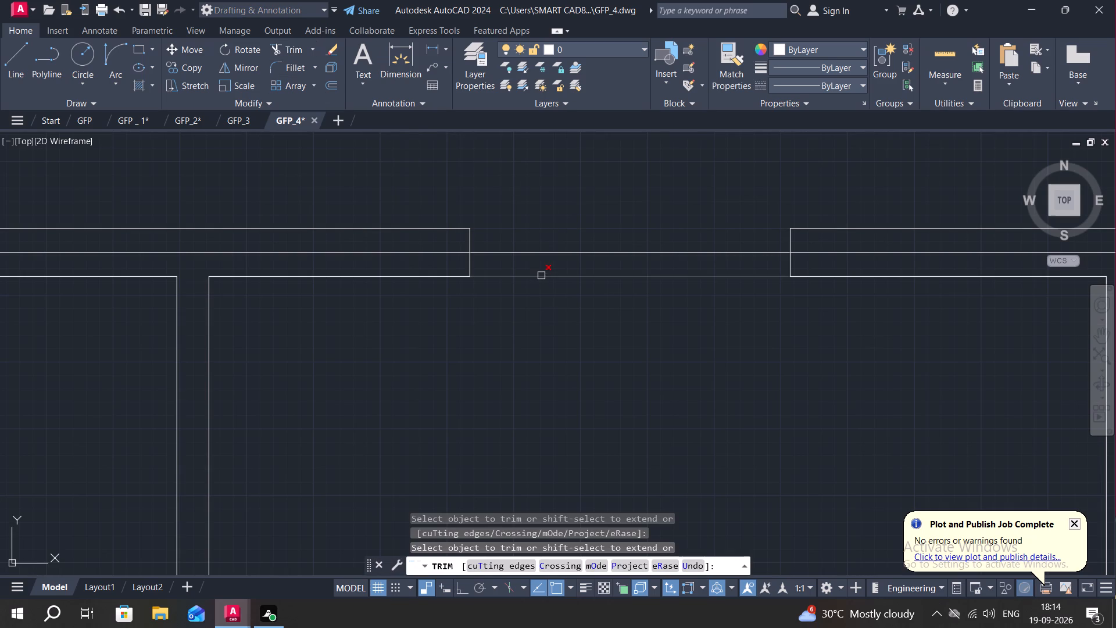
{"action": "left_click", "coordinate": [541, 276]}
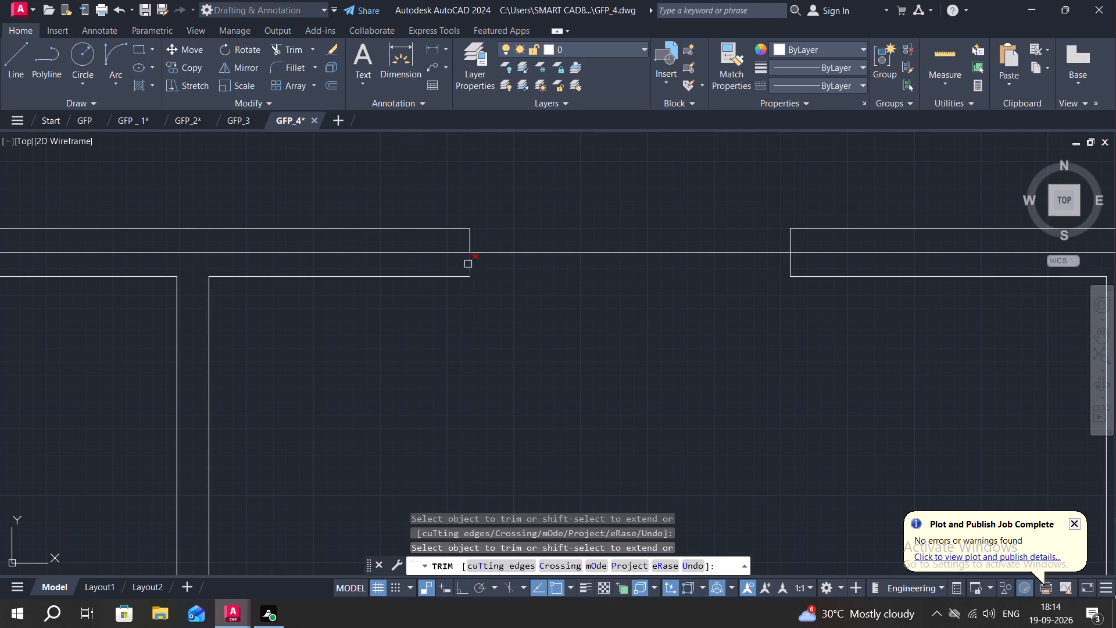
Trim away both end lines of the northeast room's north window opening, keeping the centre line.
{"action": "left_click", "coordinate": [468, 265]}
{"action": "left_click", "coordinate": [467, 243]}
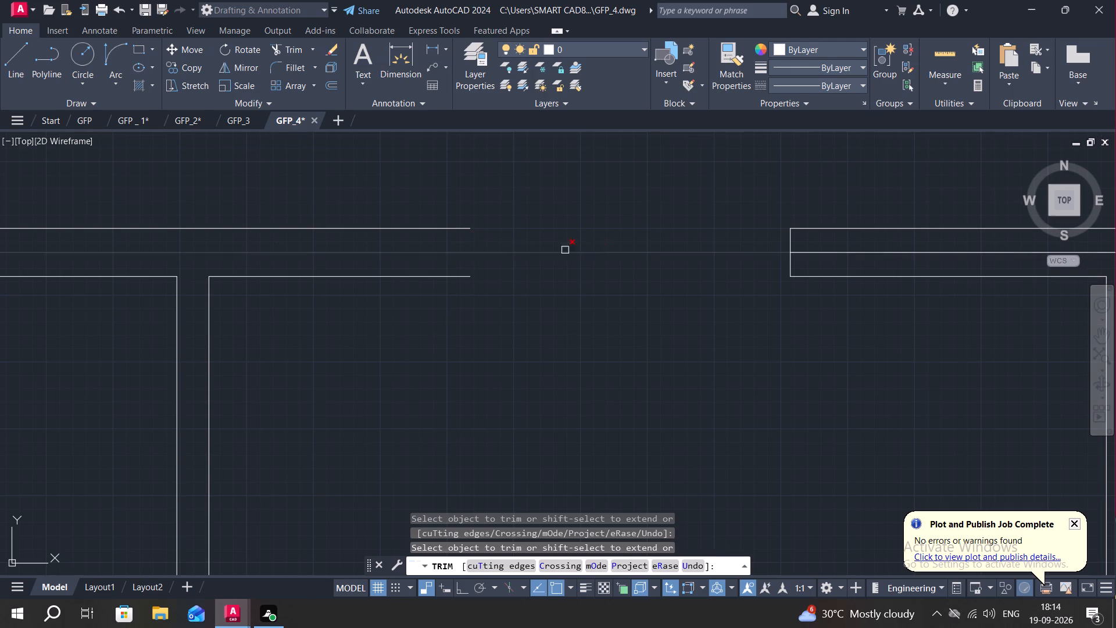
{"action": "left_click", "coordinate": [791, 262]}
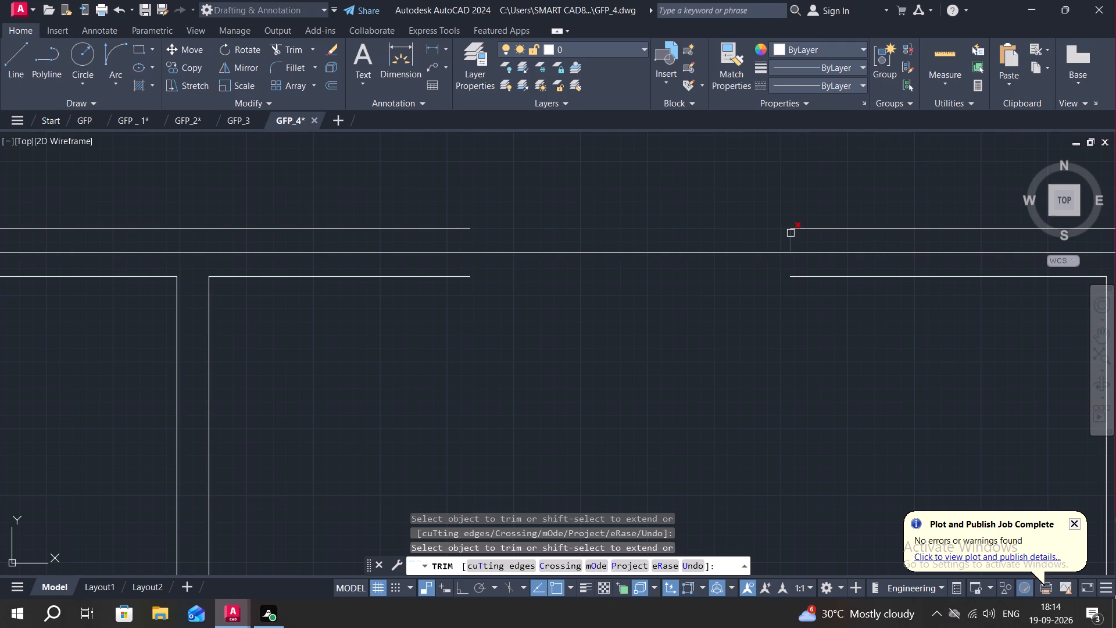
{"action": "left_click", "coordinate": [788, 240]}
Draw a rectangle filling the northeast room's north window opening, corner to corner between the trimmed wall ends.
{"action": "left_click", "coordinate": [142, 43]}
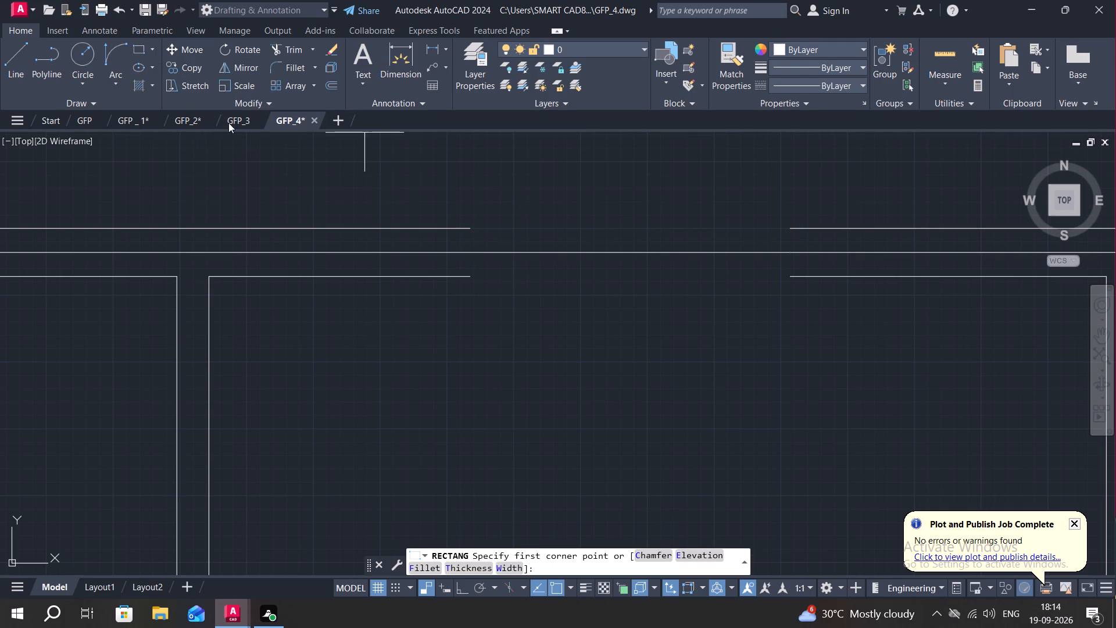
{"action": "left_click", "coordinate": [466, 226]}
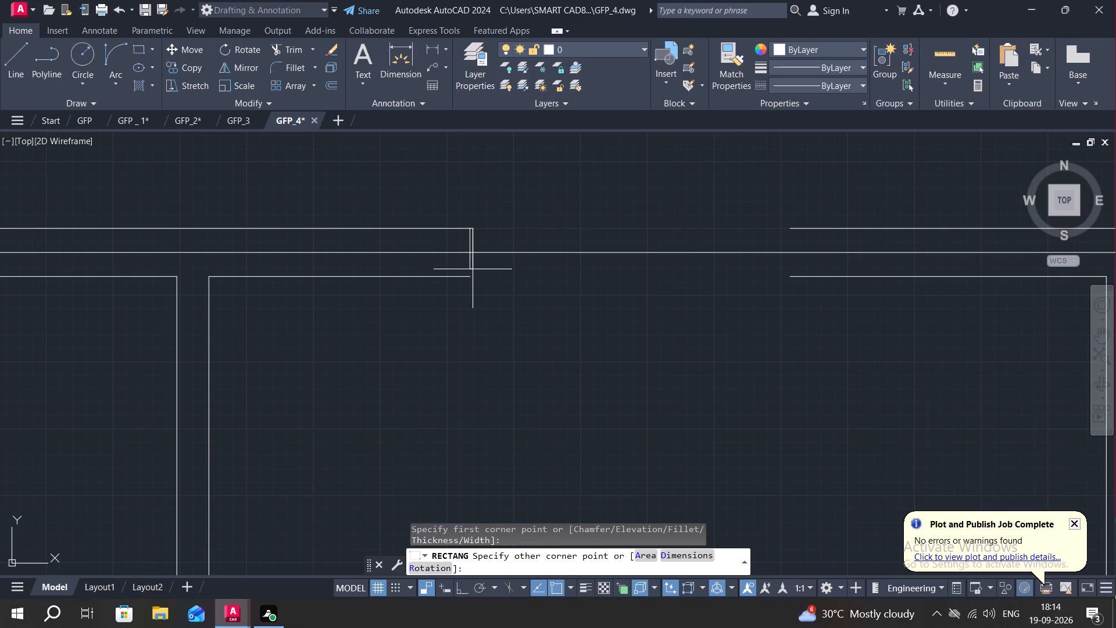
{"action": "left_click", "coordinate": [788, 278]}
{"action": "scroll", "coordinate": [675, 309], "scroll_direction": "down", "scroll_amount": 2}
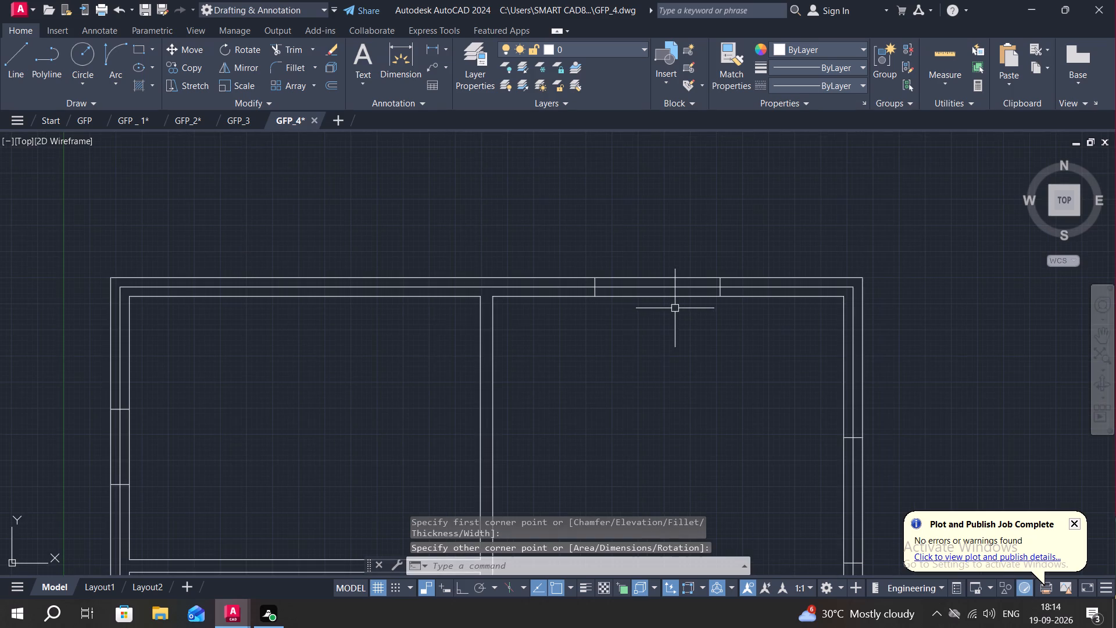
Delete the northern end line of the northwest room's west window.
{"action": "middle_click_drag", "start_coordinate": [468, 319], "coordinate": [659, 315]}
{"action": "middle_click_drag", "start_coordinate": [517, 304], "coordinate": [690, 176]}
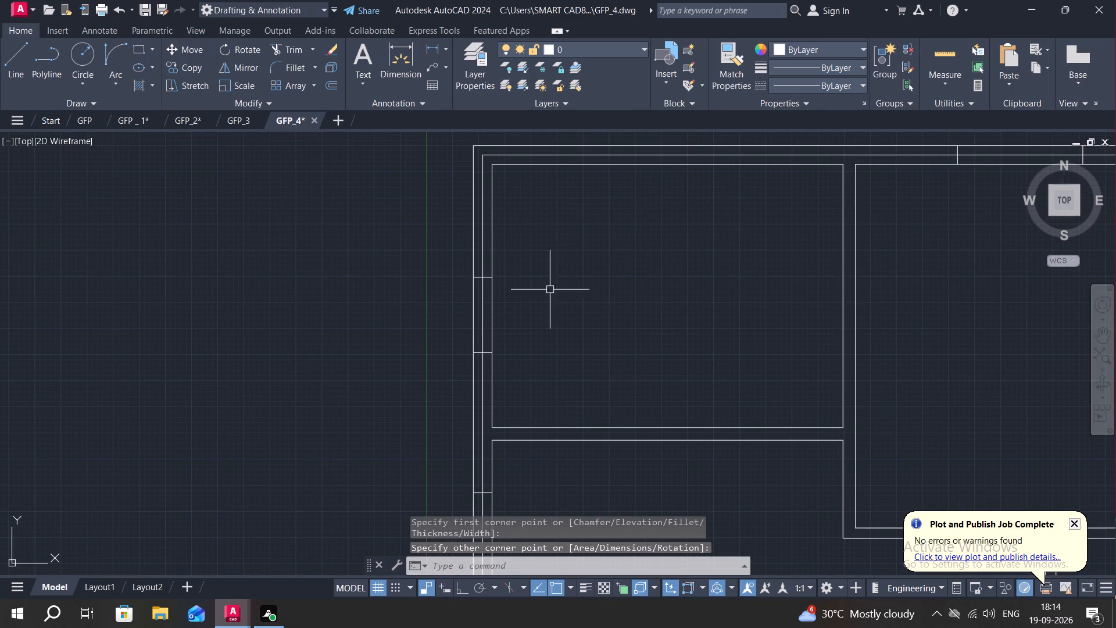
{"action": "middle_click_drag", "start_coordinate": [482, 320], "coordinate": [481, 240]}
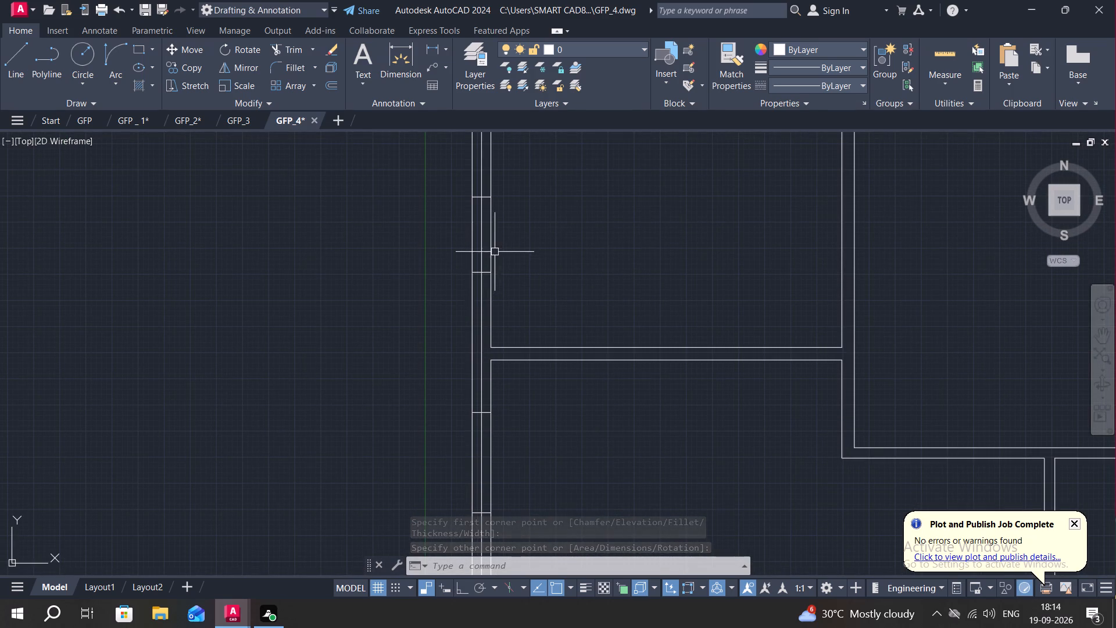
{"action": "middle_click_drag", "start_coordinate": [495, 252], "coordinate": [480, 351]}
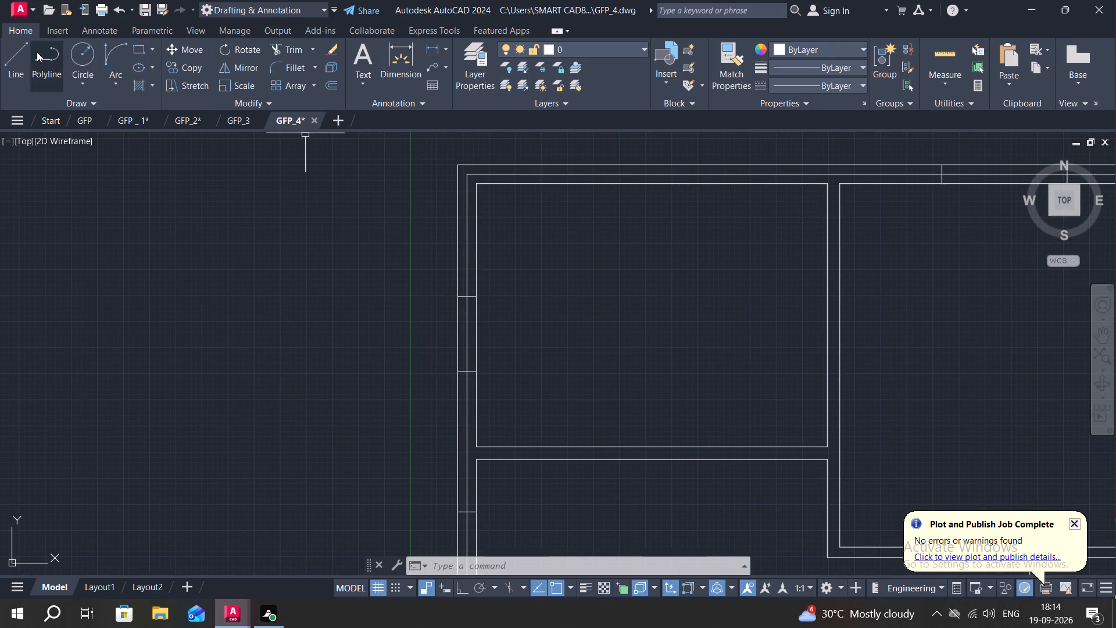
{"action": "left_click", "coordinate": [139, 42]}
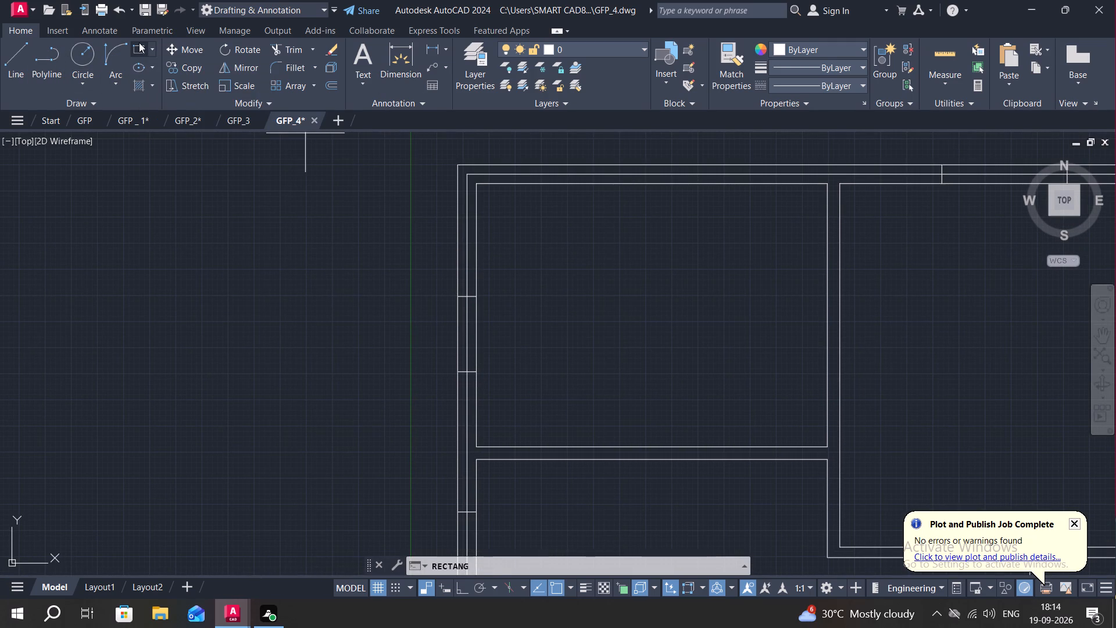
{"action": "key", "text": "Escape"}
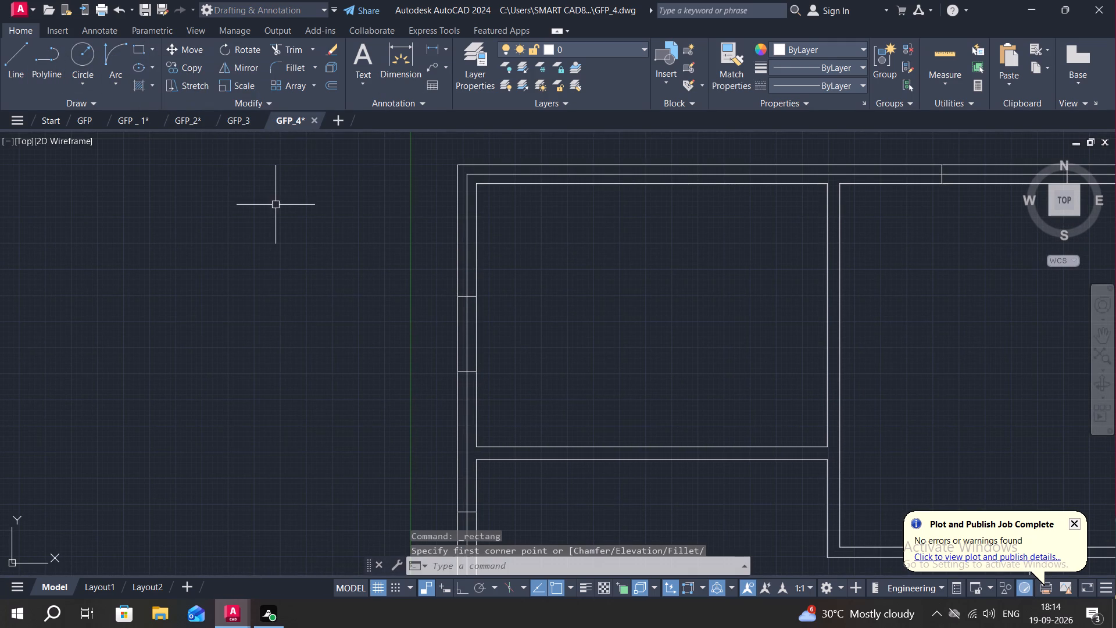
{"action": "left_click", "coordinate": [471, 295]}
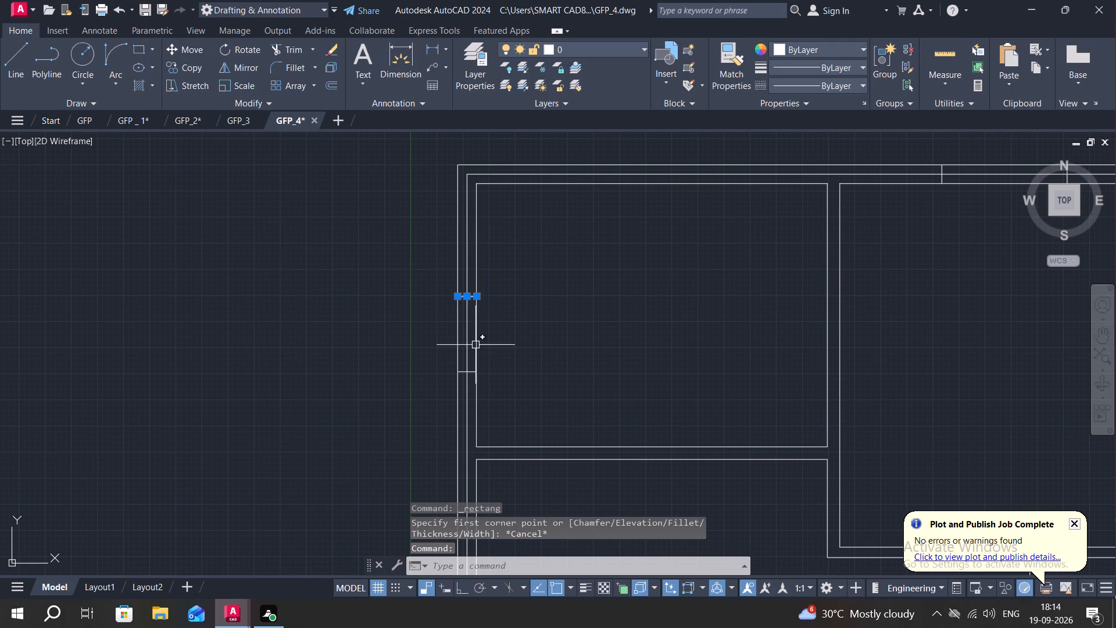
{"action": "key", "text": "Escape"}
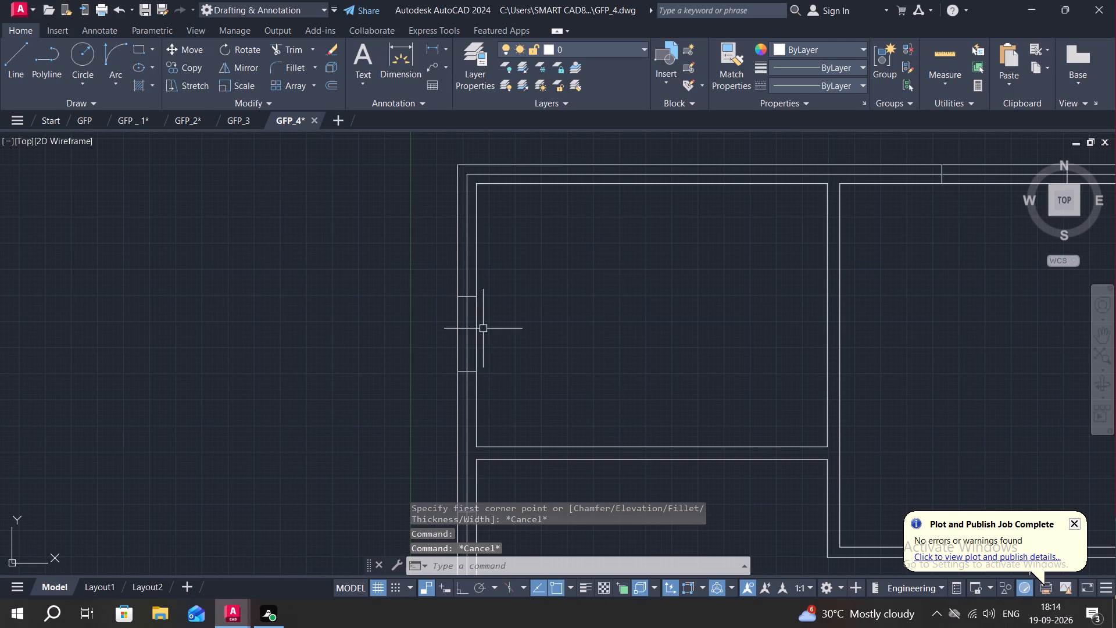
{"action": "left_click", "coordinate": [471, 296]}
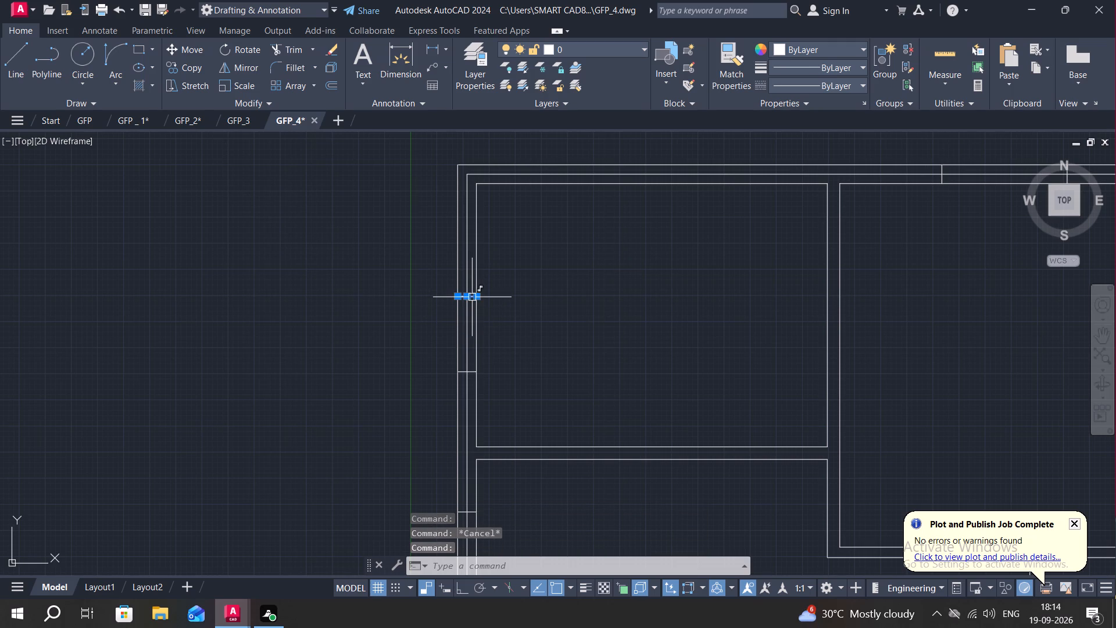
{"action": "key", "text": "Delete"}
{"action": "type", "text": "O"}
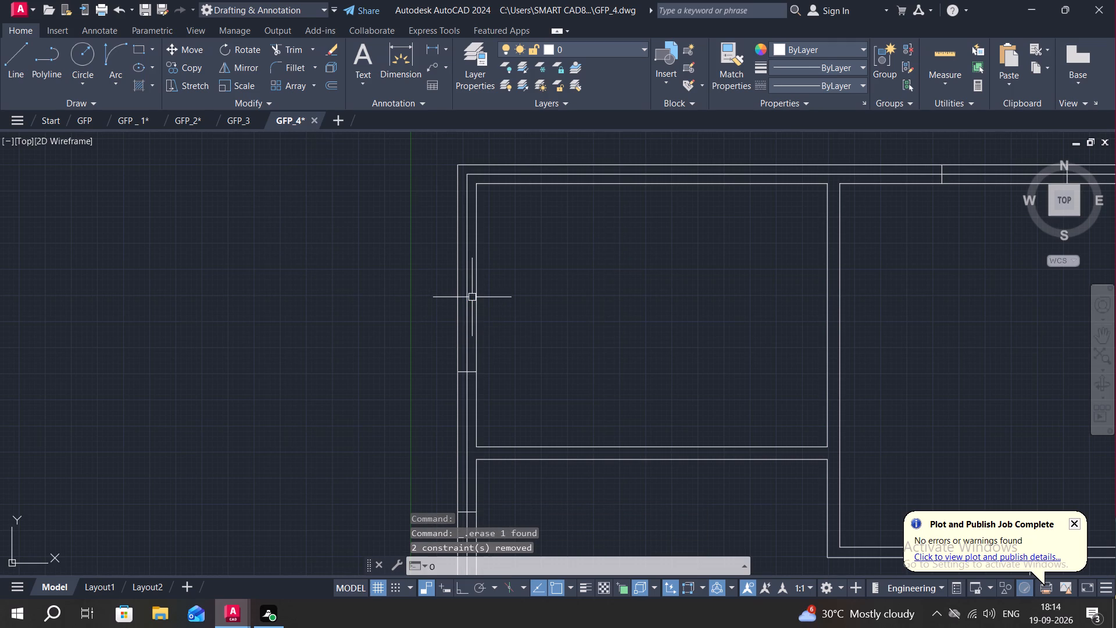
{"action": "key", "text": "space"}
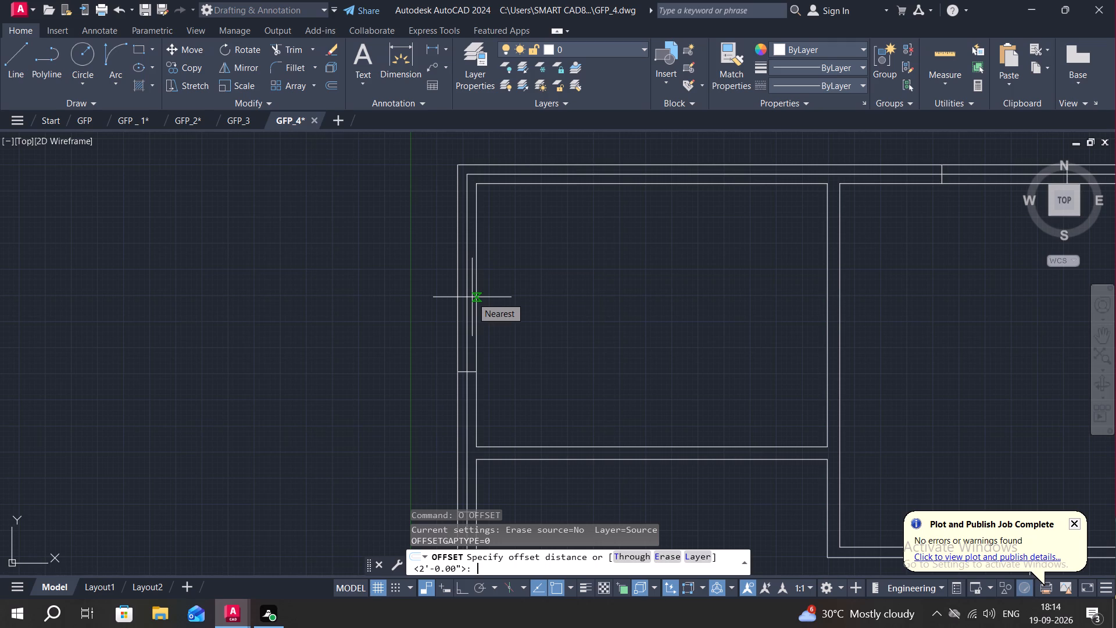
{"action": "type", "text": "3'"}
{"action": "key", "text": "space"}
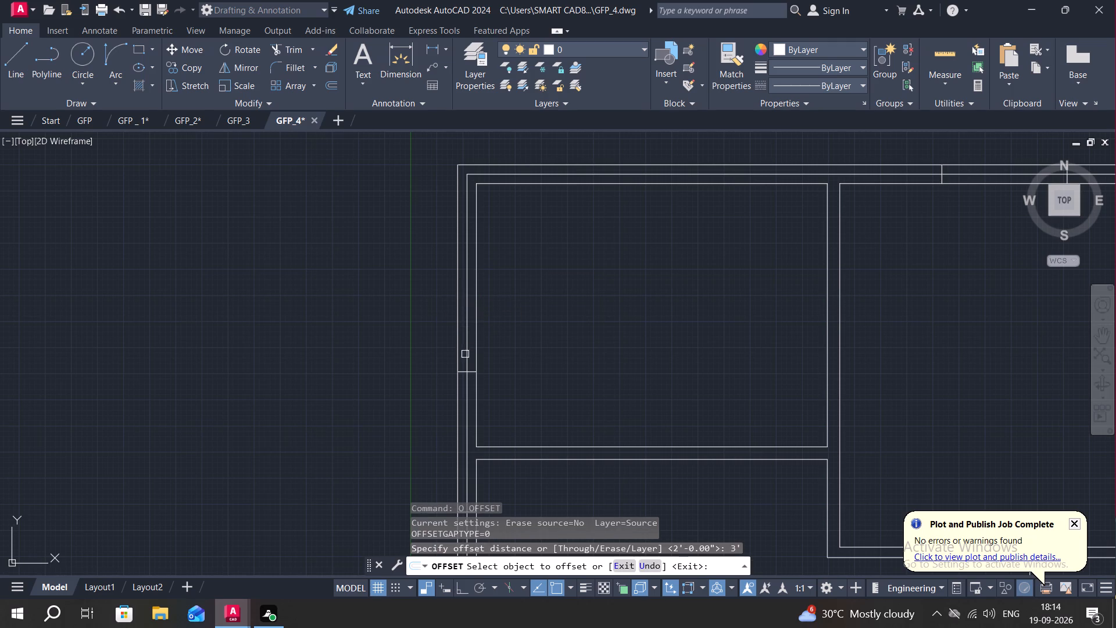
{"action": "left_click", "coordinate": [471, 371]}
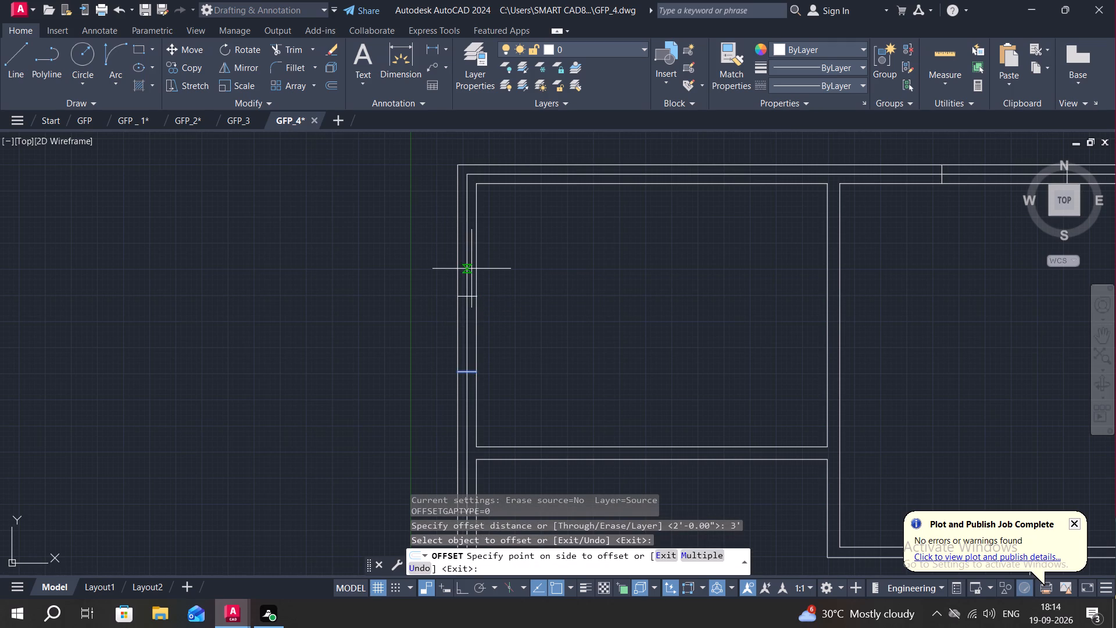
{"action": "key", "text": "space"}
Offset the remaining southern end line of the northwest room's west window 4' to the north.
{"action": "type", "text": "O"}
{"action": "key", "text": "space"}
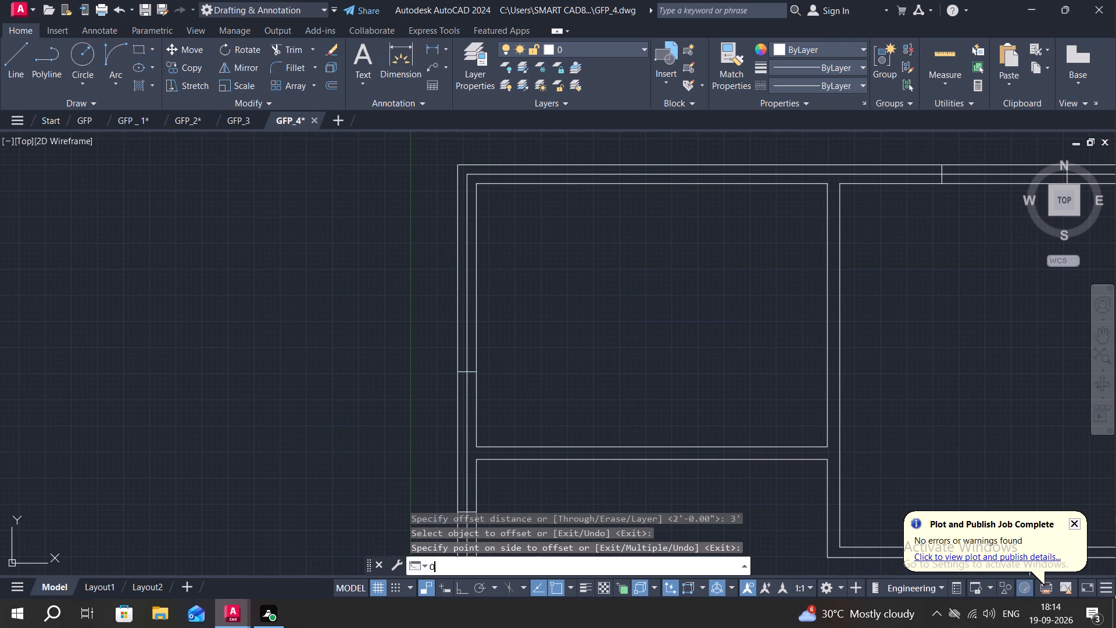
{"action": "key", "text": "4"}
{"action": "type", "text": "'"}
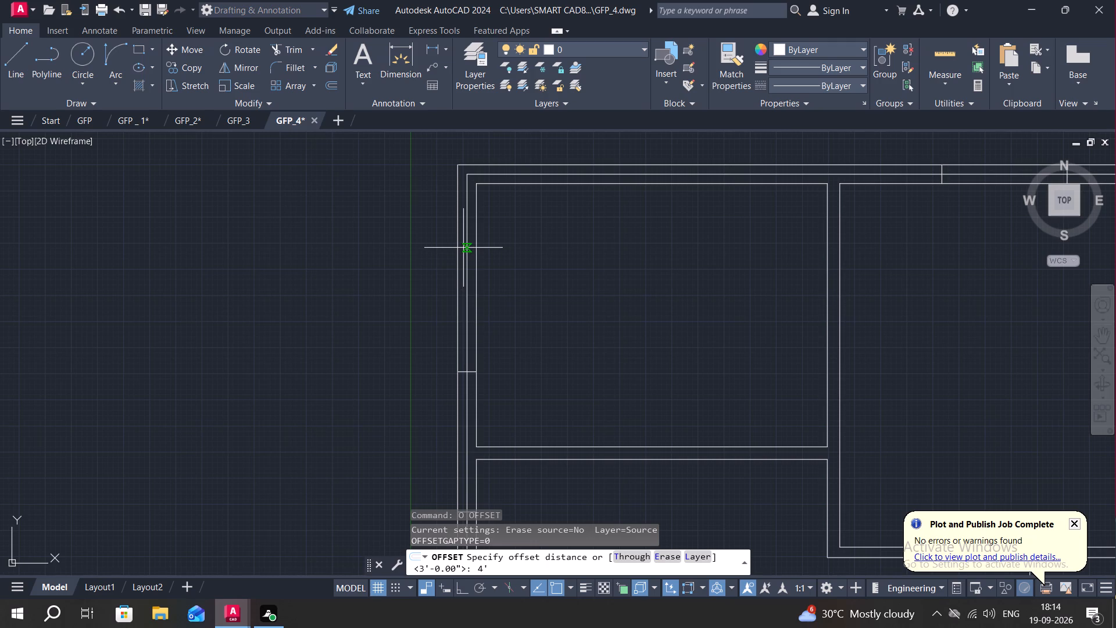
{"action": "key", "text": "space"}
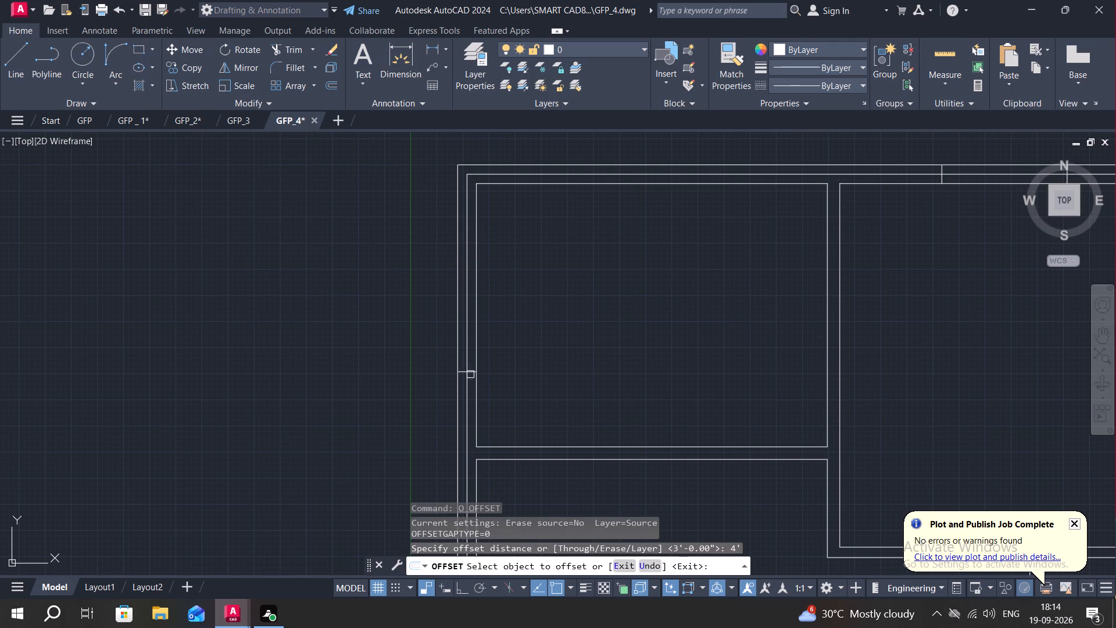
{"action": "left_click", "coordinate": [472, 373]}
{"action": "left_click", "coordinate": [472, 279]}
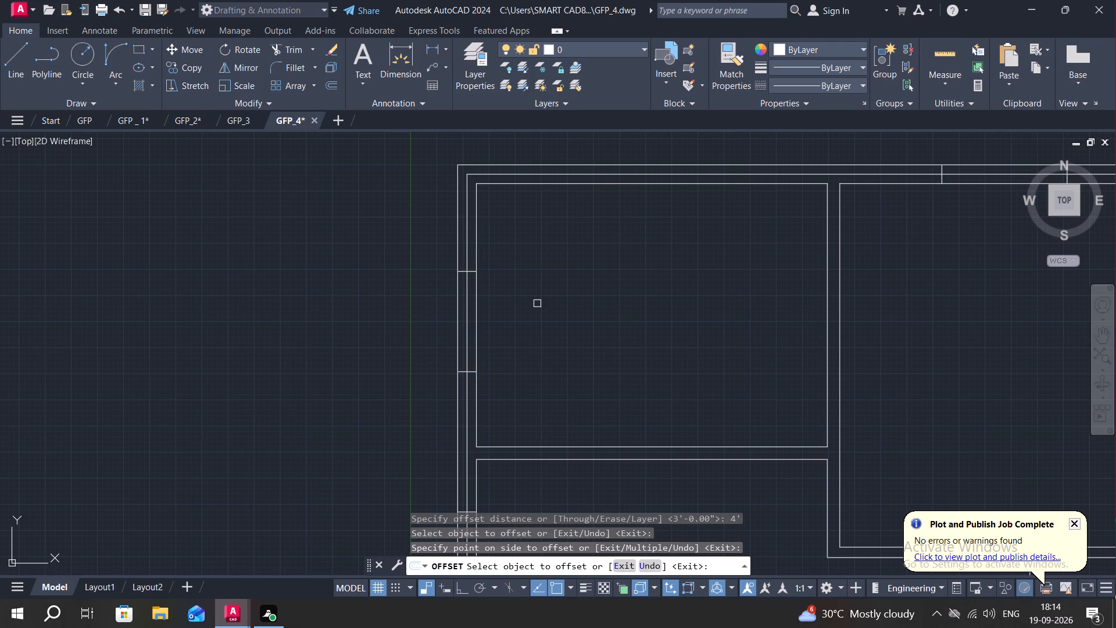
{"action": "key", "text": "Escape"}
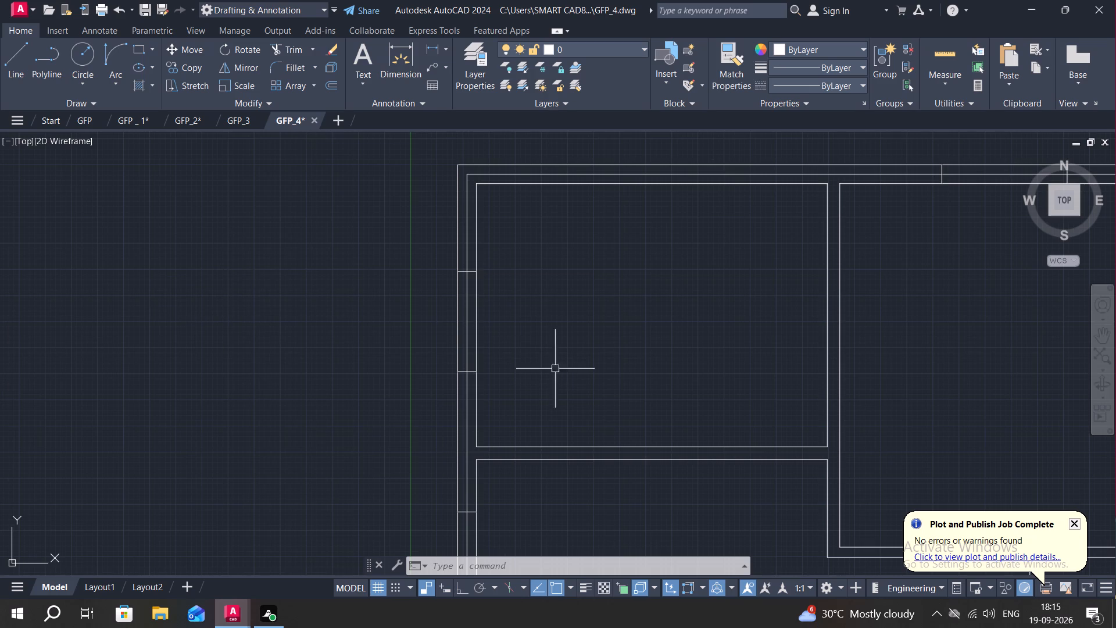
Trim the outer and inner west wall lines within the northwest room's west window opening.
{"action": "key", "text": "t"}
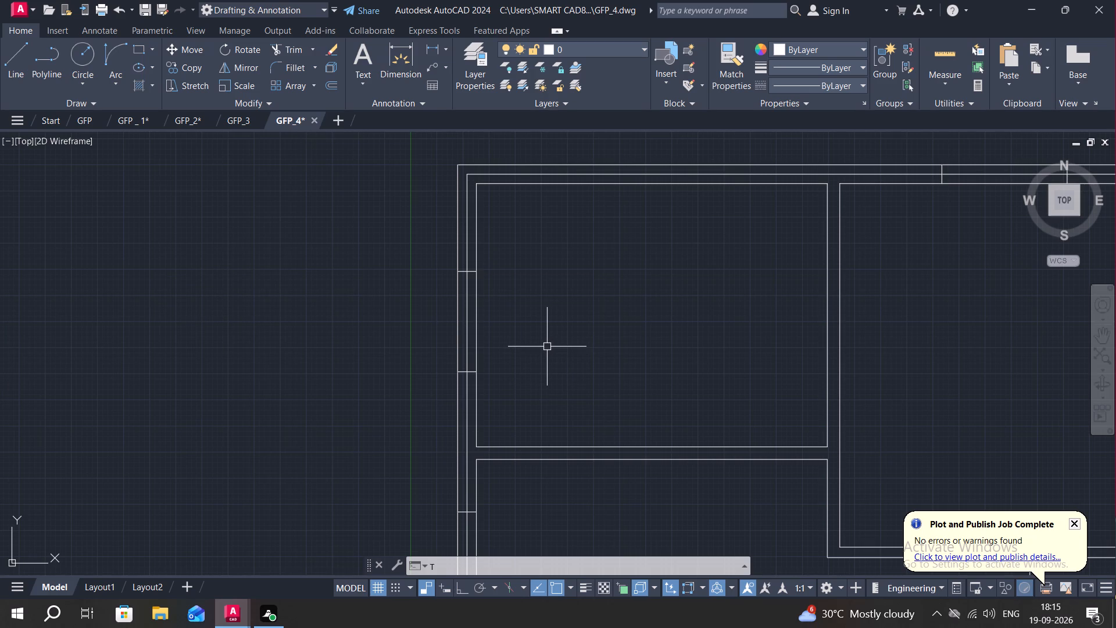
{"action": "key", "text": "r"}
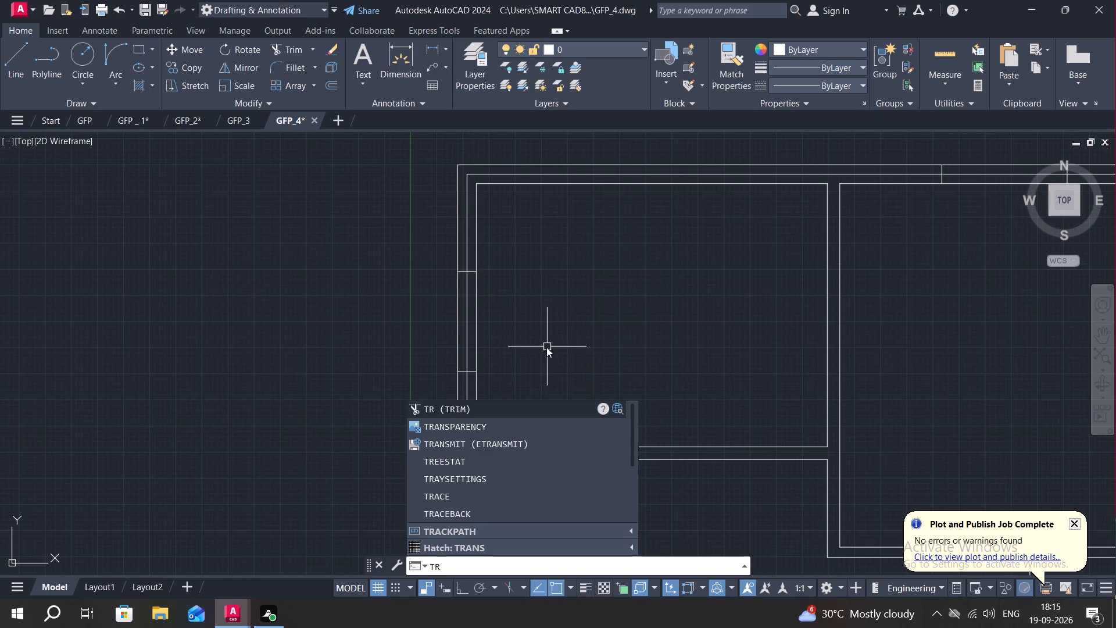
{"action": "key", "text": "Escape"}
{"action": "type", "text": "TR"}
{"action": "key", "text": "space"}
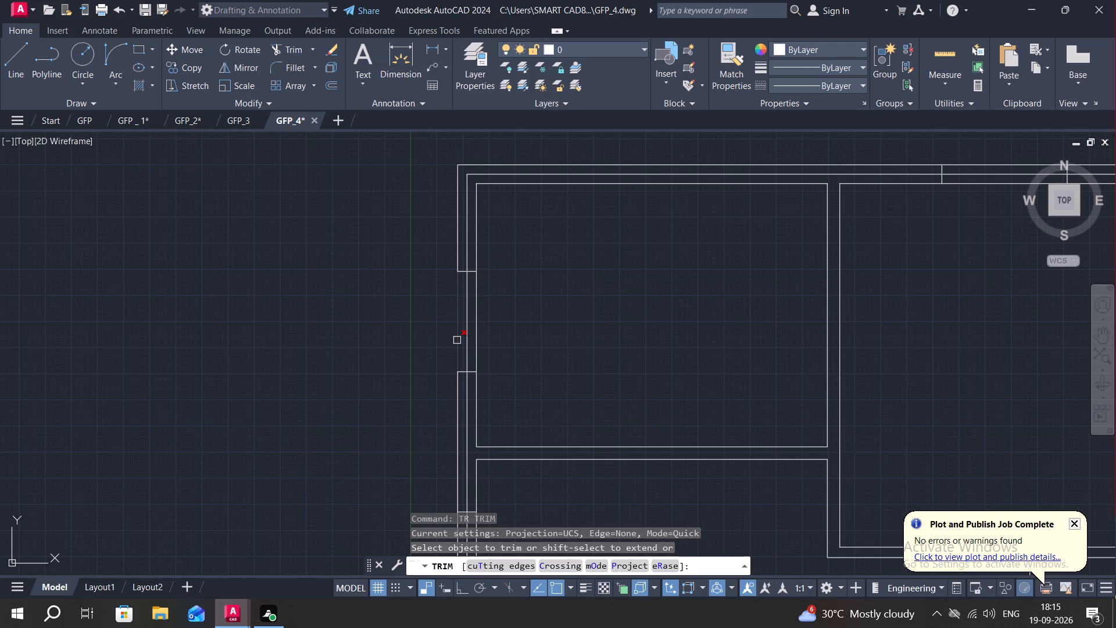
{"action": "left_click", "coordinate": [457, 340]}
{"action": "left_click", "coordinate": [478, 334]}
Trim away both end lines of the northwest room's west window opening, keeping the centre line.
{"action": "scroll", "coordinate": [462, 367], "scroll_direction": "up", "scroll_amount": 2}
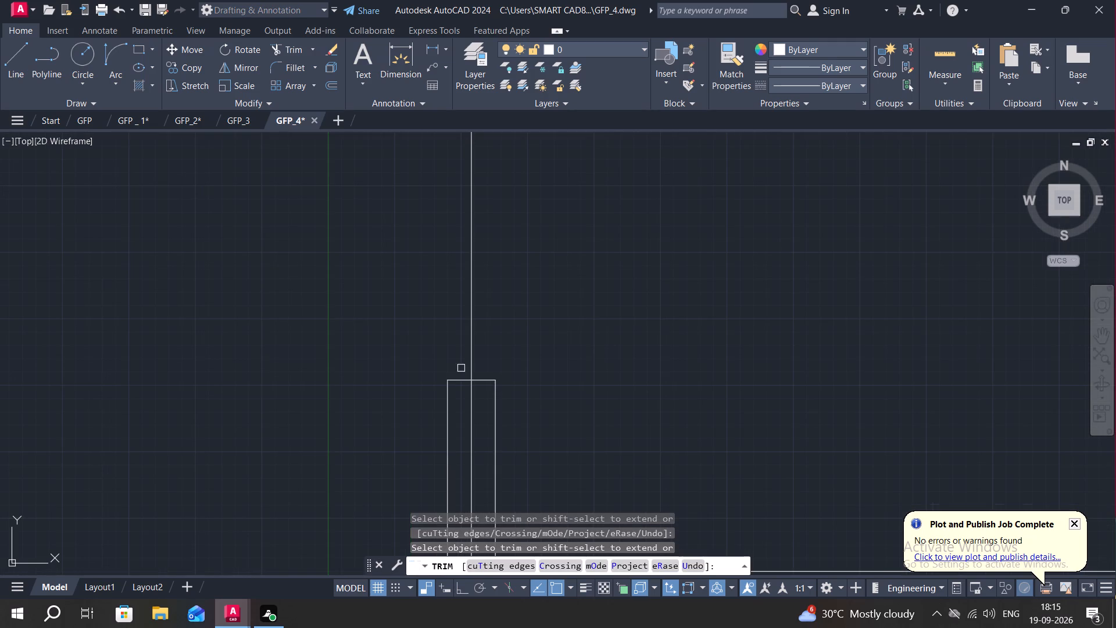
{"action": "left_click", "coordinate": [460, 379]}
{"action": "left_click", "coordinate": [479, 381]}
{"action": "scroll", "coordinate": [435, 365], "scroll_direction": "down", "scroll_amount": 2}
{"action": "scroll", "coordinate": [414, 294], "scroll_direction": "up", "scroll_amount": 2}
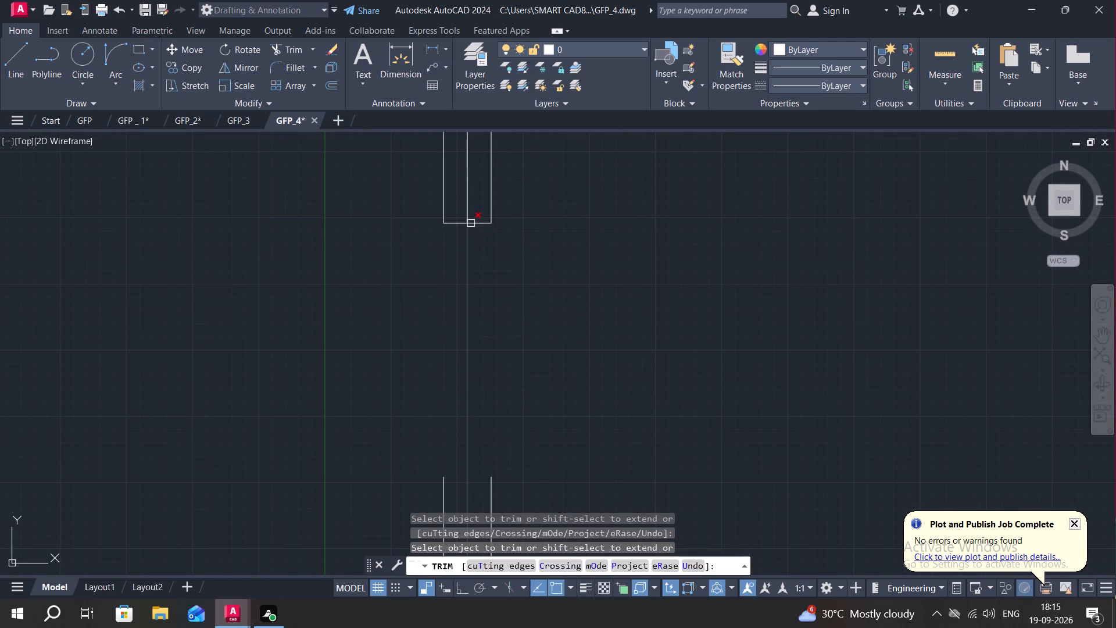
{"action": "left_click", "coordinate": [452, 226]}
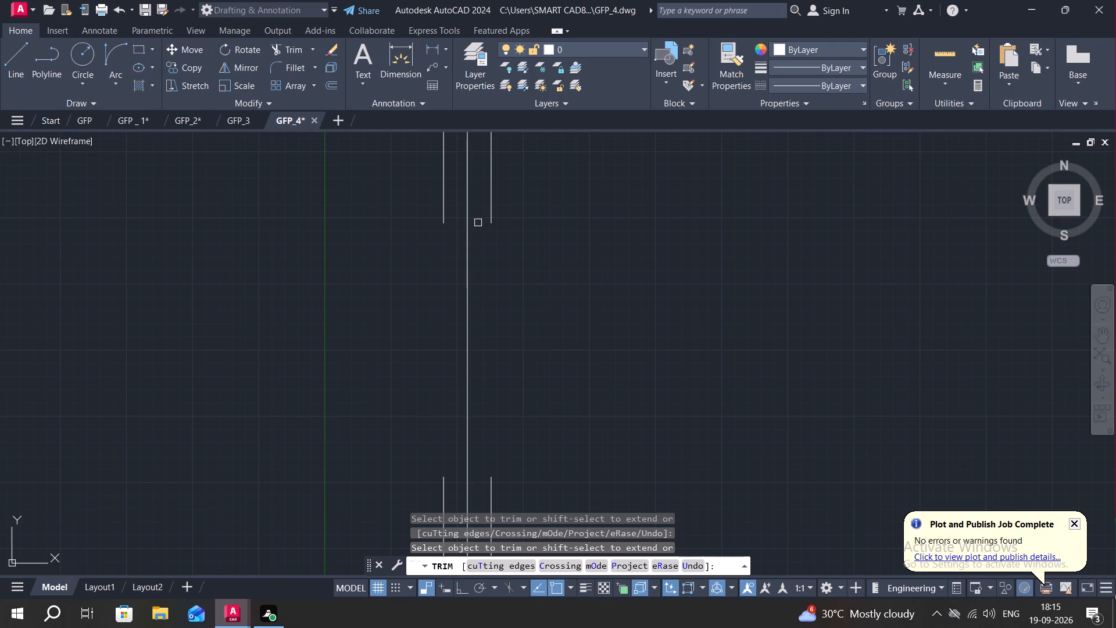
{"action": "left_click", "coordinate": [478, 223]}
{"action": "key", "text": "Escape"}
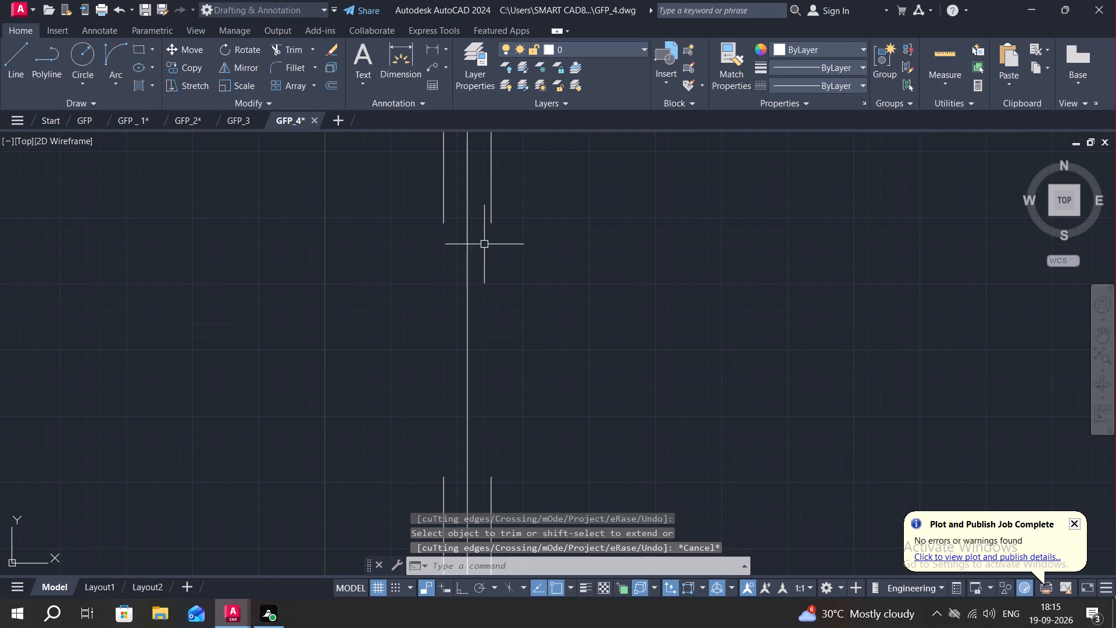
Draw a rectangle filling the northwest room's west window opening, corner to corner between the trimmed wall ends.
{"action": "type", "text": "REC"}
{"action": "key", "text": "space"}
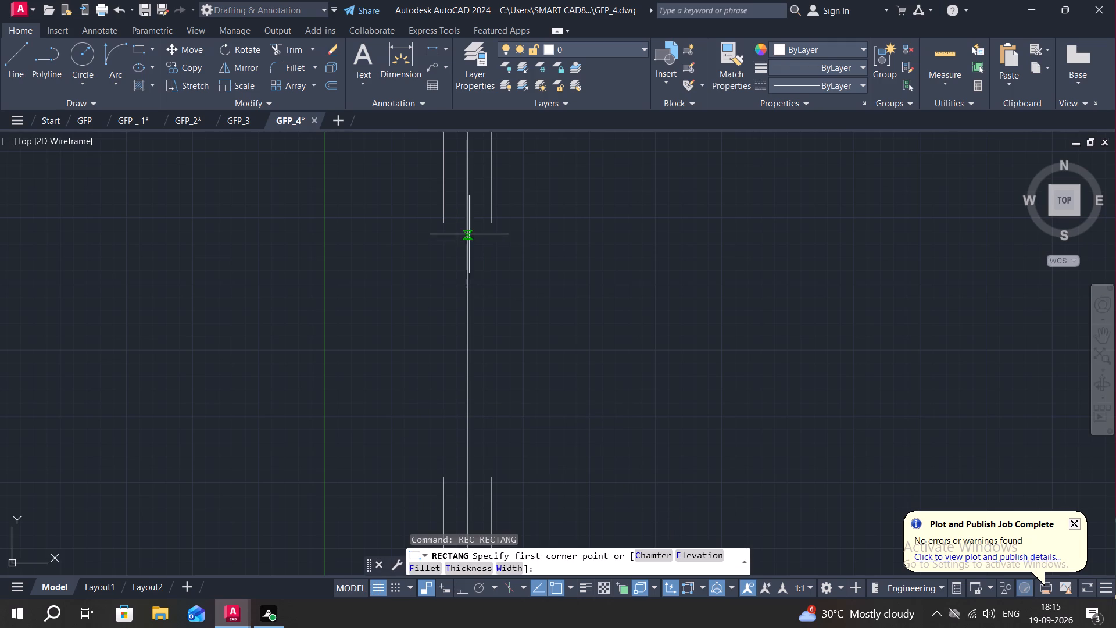
{"action": "left_click", "coordinate": [443, 222]}
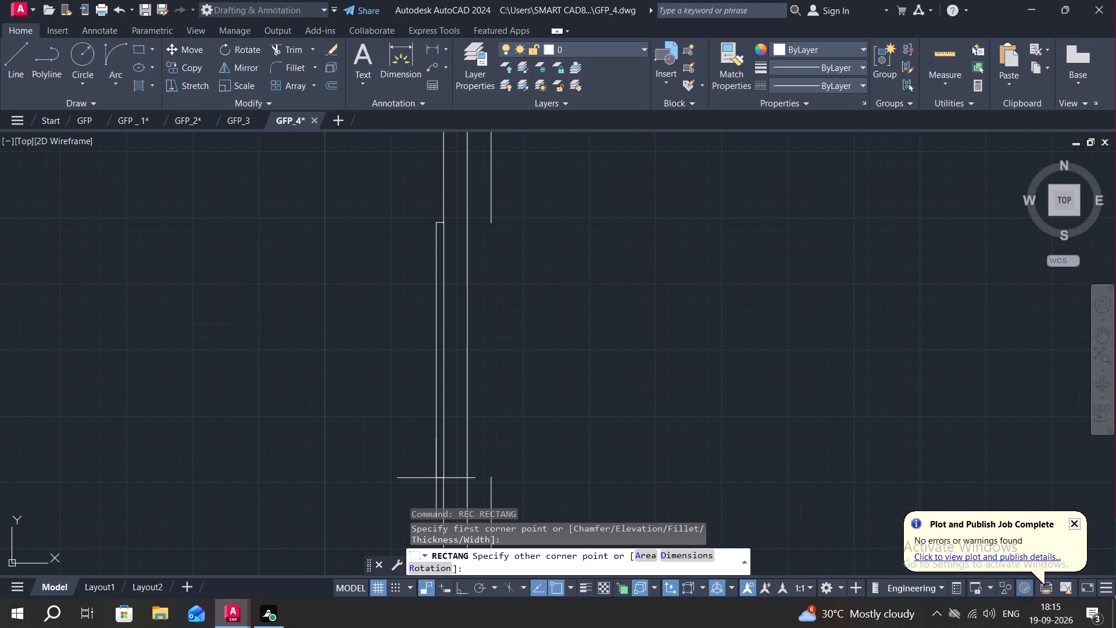
{"action": "left_click", "coordinate": [493, 478]}
Trim the outer and inner west wall lines within the middle west window opening, just south of the northwest room.
{"action": "scroll", "coordinate": [506, 454], "scroll_direction": "down", "scroll_amount": 4}
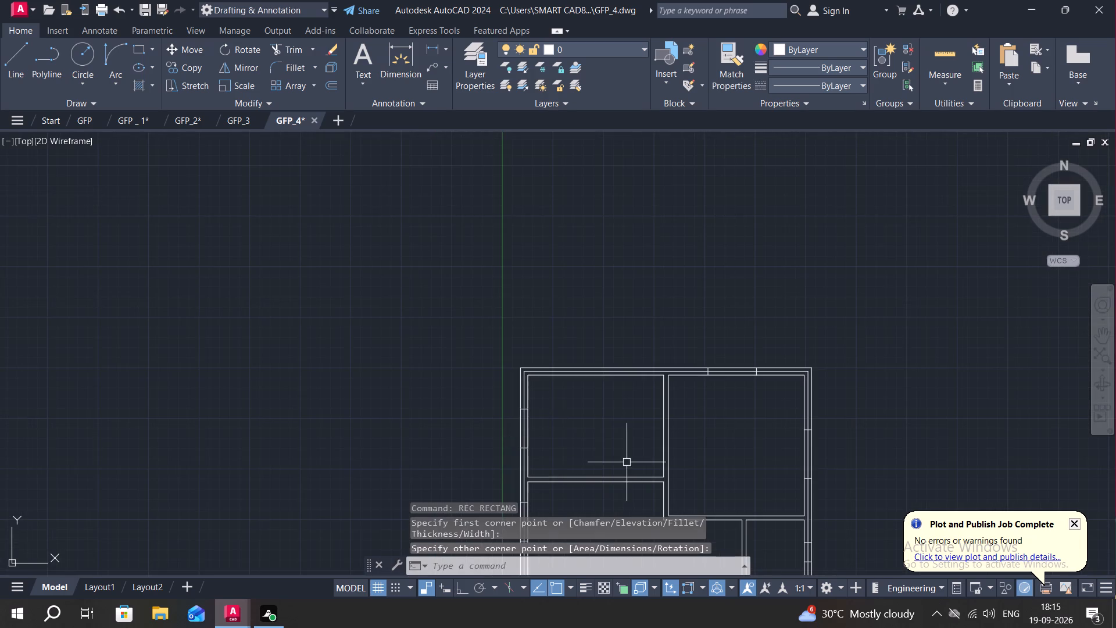
{"action": "middle_click_drag", "start_coordinate": [621, 457], "coordinate": [655, 306]}
{"action": "scroll", "coordinate": [555, 377], "scroll_direction": "up", "scroll_amount": 2}
{"action": "middle_click_drag", "start_coordinate": [556, 415], "coordinate": [533, 342]}
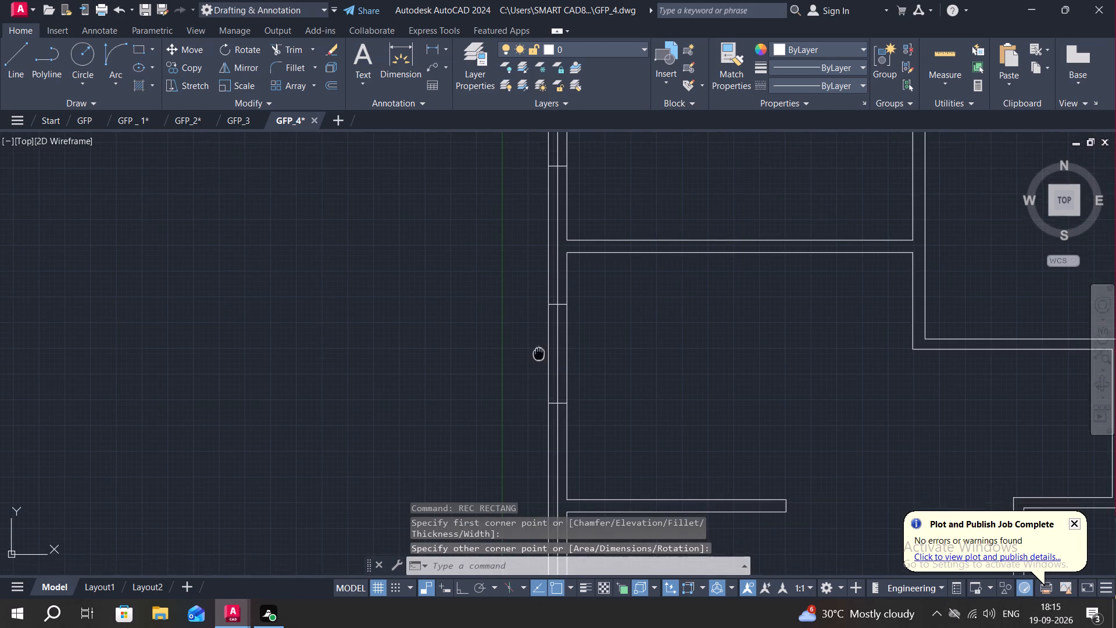
{"action": "scroll", "coordinate": [535, 358], "scroll_direction": "up", "scroll_amount": 2}
{"action": "middle_click_drag", "start_coordinate": [538, 366], "coordinate": [623, 490]}
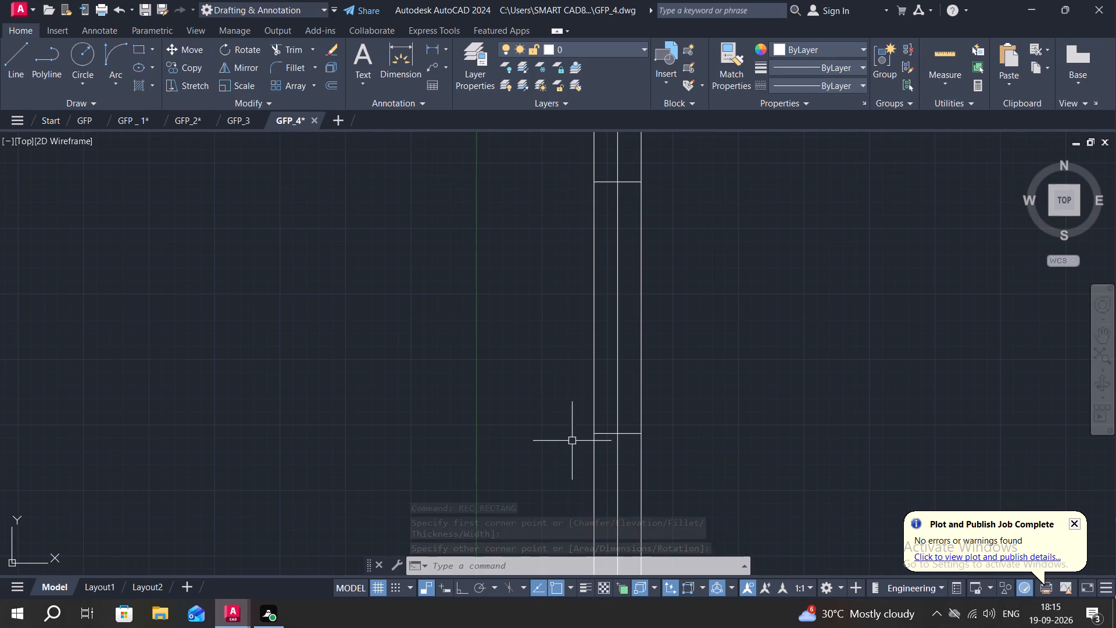
{"action": "type", "text": "TR"}
{"action": "key", "text": "space"}
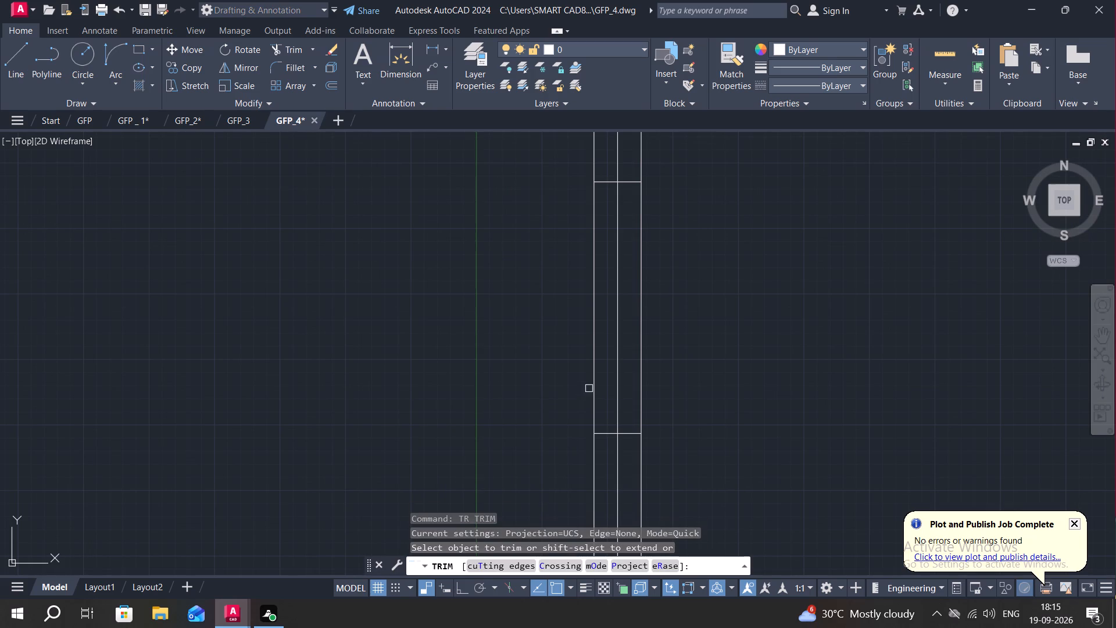
{"action": "left_click", "coordinate": [593, 388]}
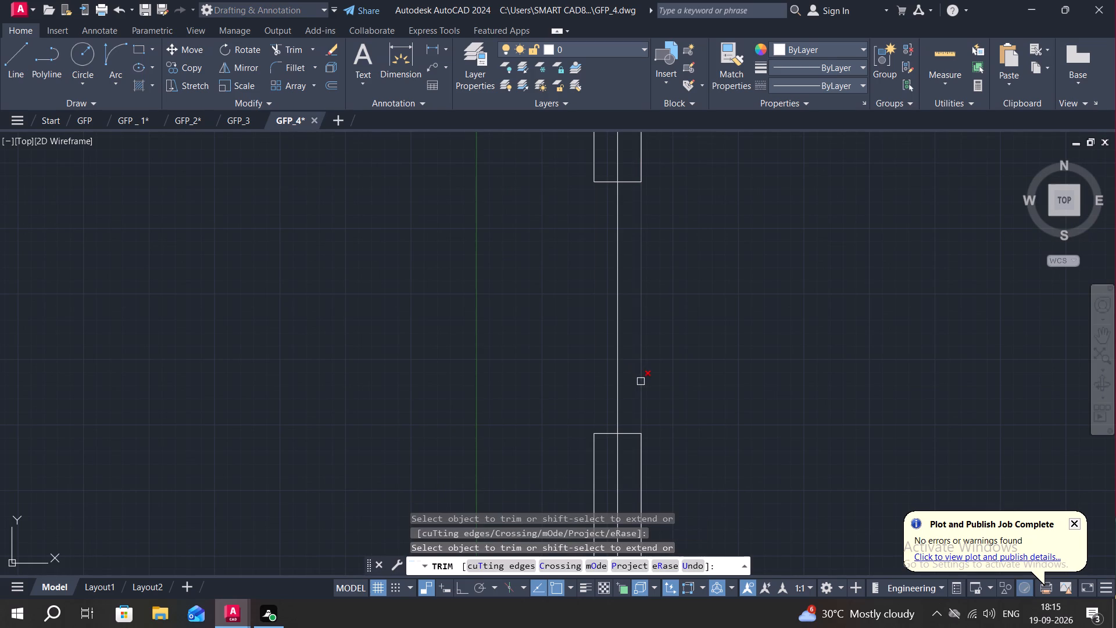
{"action": "left_click", "coordinate": [641, 381]}
Trim away both end lines of the middle west window opening, keeping the centre line.
{"action": "left_click_drag", "start_coordinate": [631, 432], "coordinate": [629, 433]}
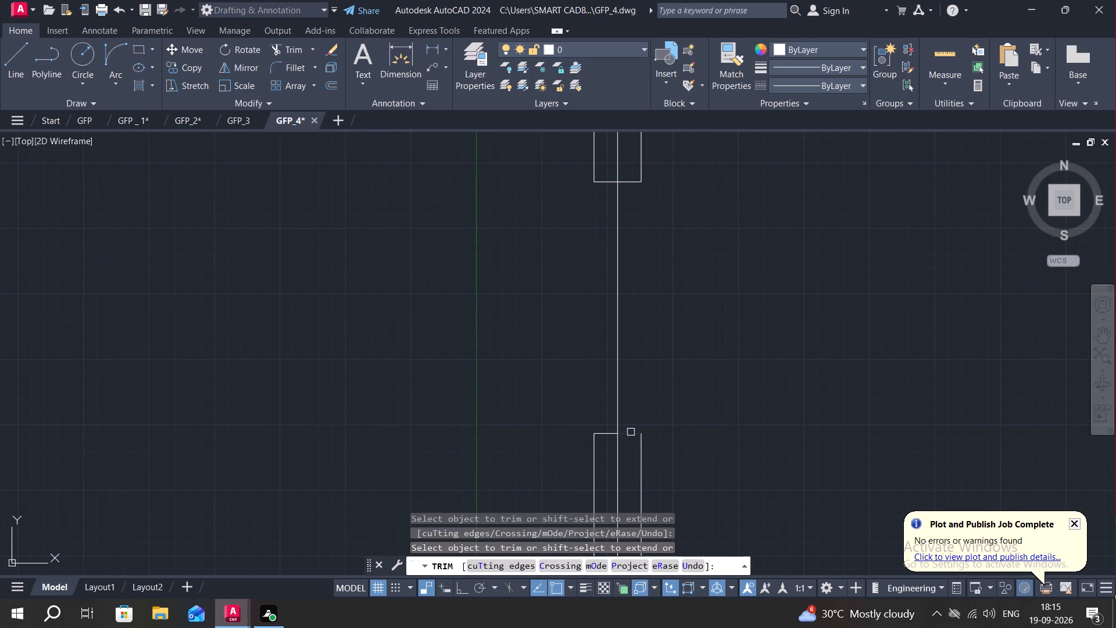
{"action": "left_click_drag", "start_coordinate": [629, 433], "coordinate": [624, 434]}
{"action": "left_click", "coordinate": [607, 431]}
{"action": "left_click", "coordinate": [610, 183]}
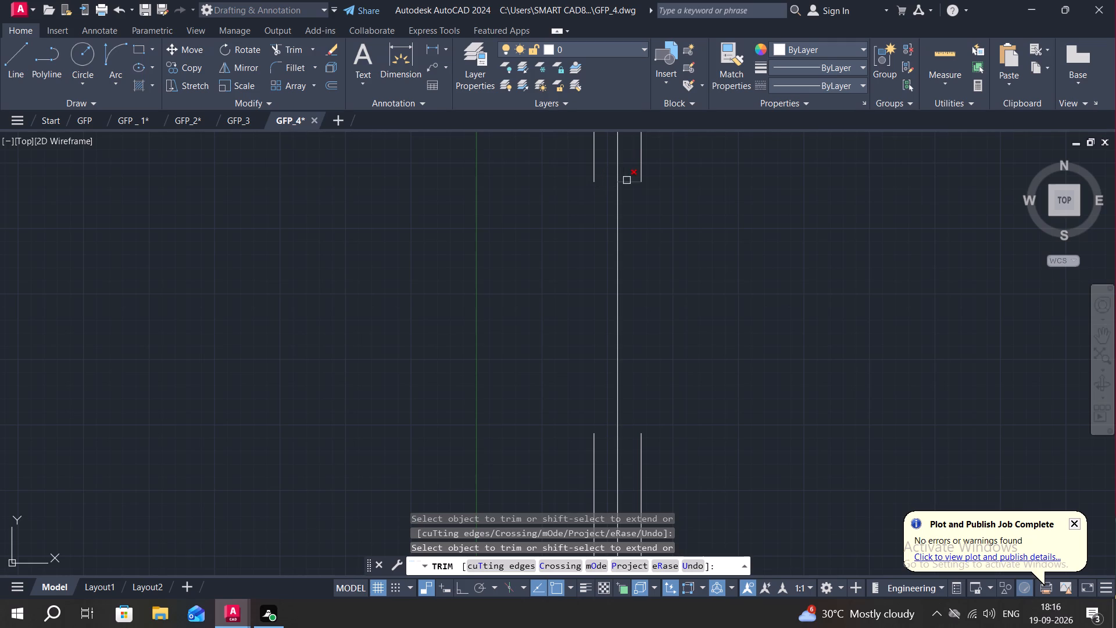
{"action": "left_click", "coordinate": [631, 181]}
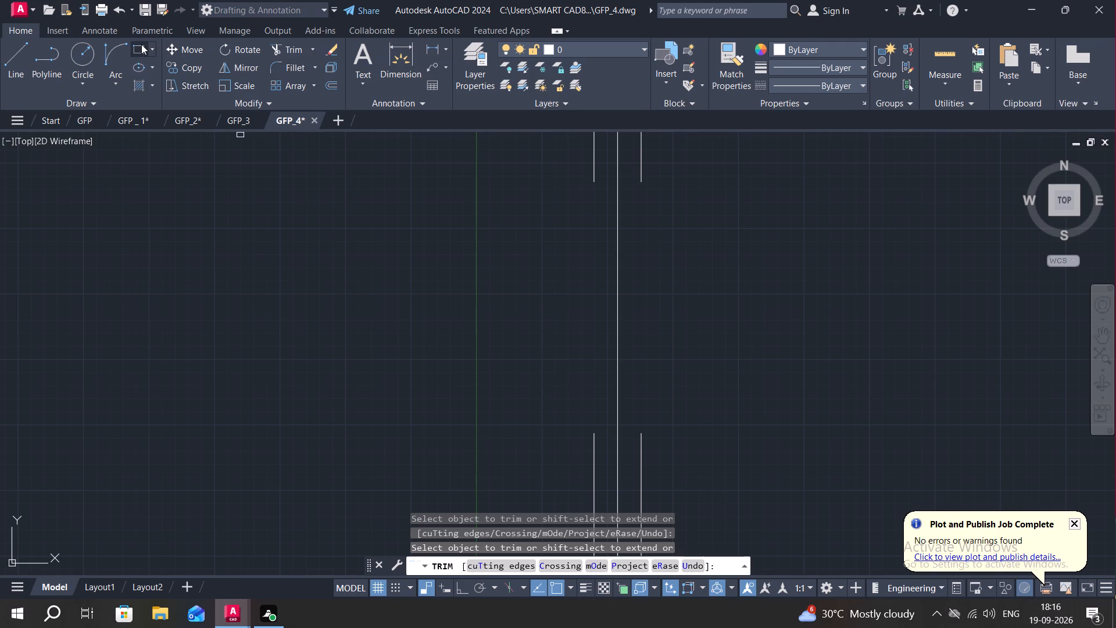
Draw a rectangle filling the middle west window opening, corner to corner between the trimmed wall ends.
{"action": "left_click", "coordinate": [141, 44]}
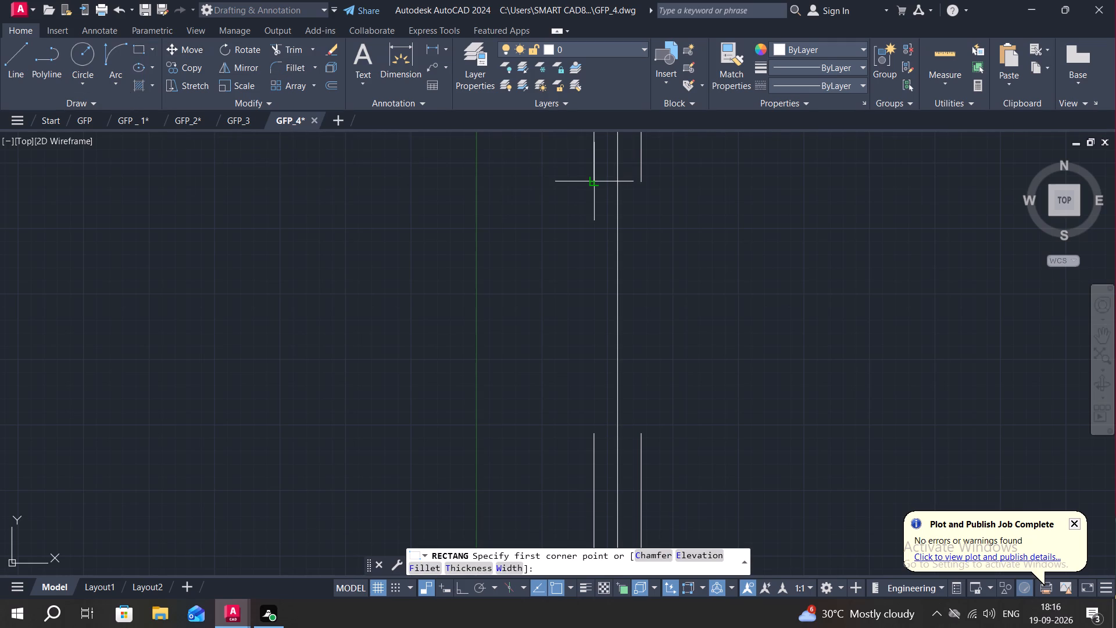
{"action": "left_click", "coordinate": [595, 180]}
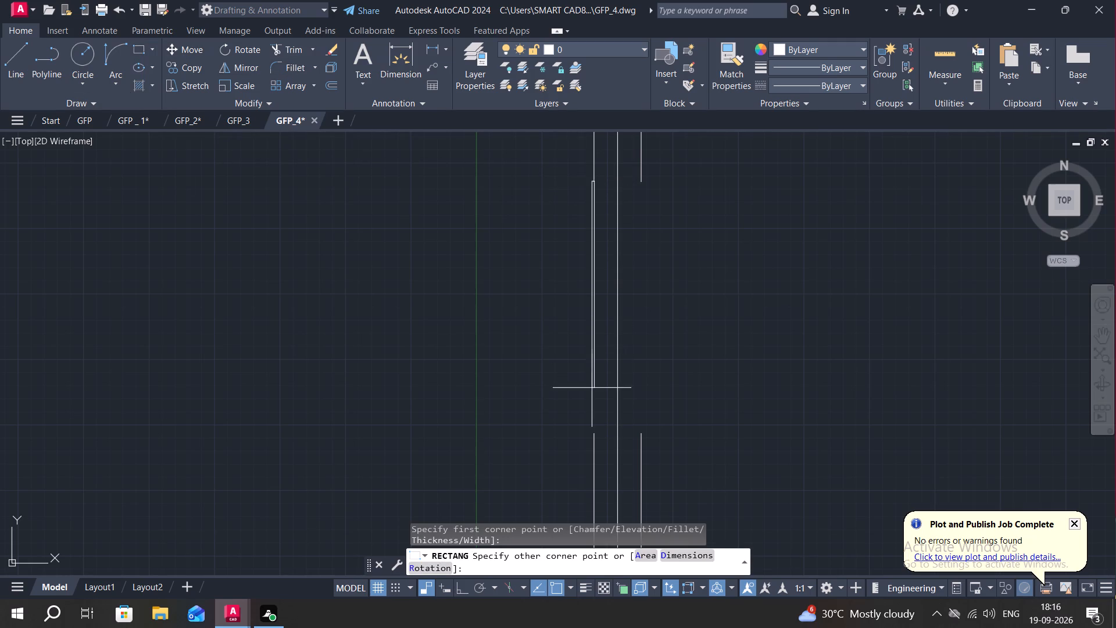
{"action": "left_click", "coordinate": [639, 433]}
Trim the inner and outer west wall lines within the southwest room's west window opening.
{"action": "scroll", "coordinate": [564, 402], "scroll_direction": "down", "scroll_amount": 2}
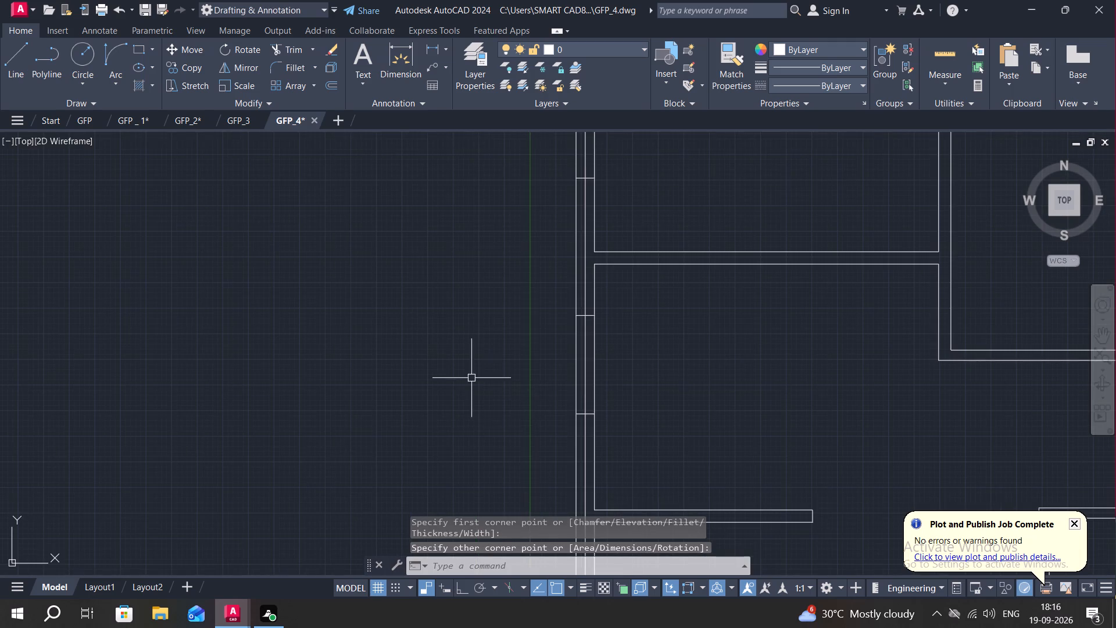
{"action": "middle_click_drag", "start_coordinate": [473, 367], "coordinate": [446, 275]}
{"action": "middle_click_drag", "start_coordinate": [456, 334], "coordinate": [423, 236]}
{"action": "scroll", "coordinate": [429, 269], "scroll_direction": "down", "scroll_amount": 1}
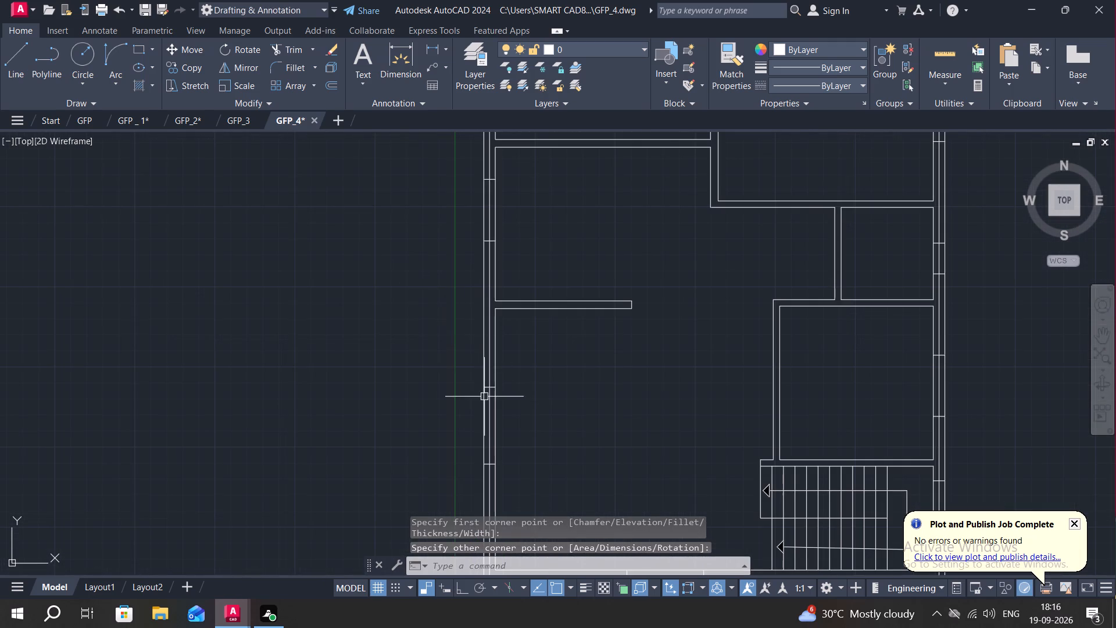
{"action": "middle_click_drag", "start_coordinate": [484, 397], "coordinate": [460, 285]}
{"action": "scroll", "coordinate": [476, 343], "scroll_direction": "up", "scroll_amount": 2}
{"action": "middle_click_drag", "start_coordinate": [470, 367], "coordinate": [507, 341]}
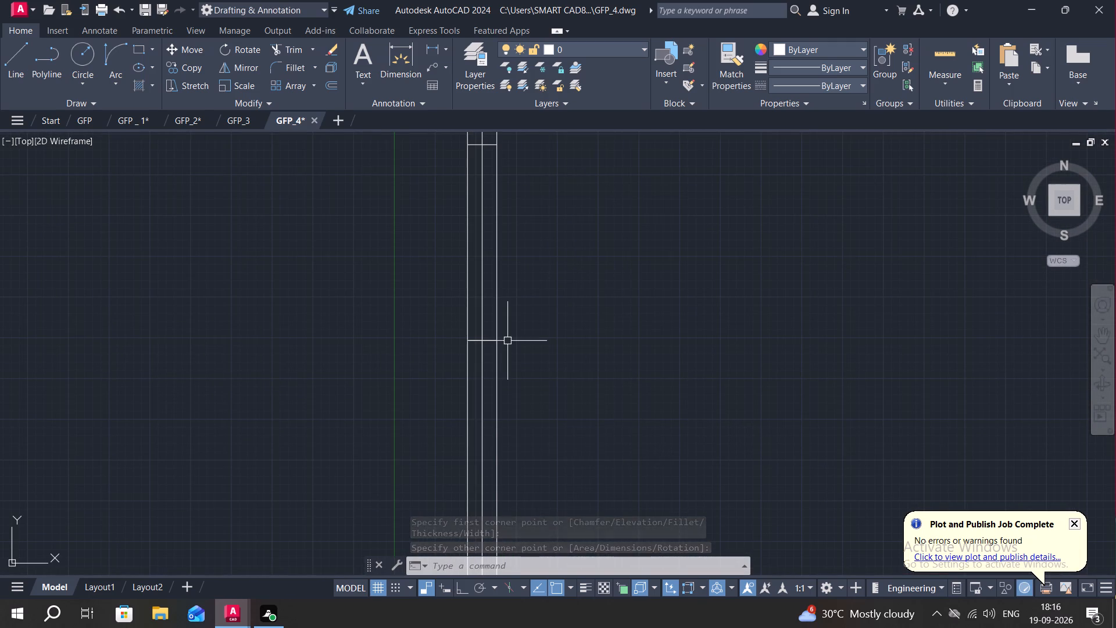
{"action": "type", "text": "TR"}
{"action": "key", "text": "space"}
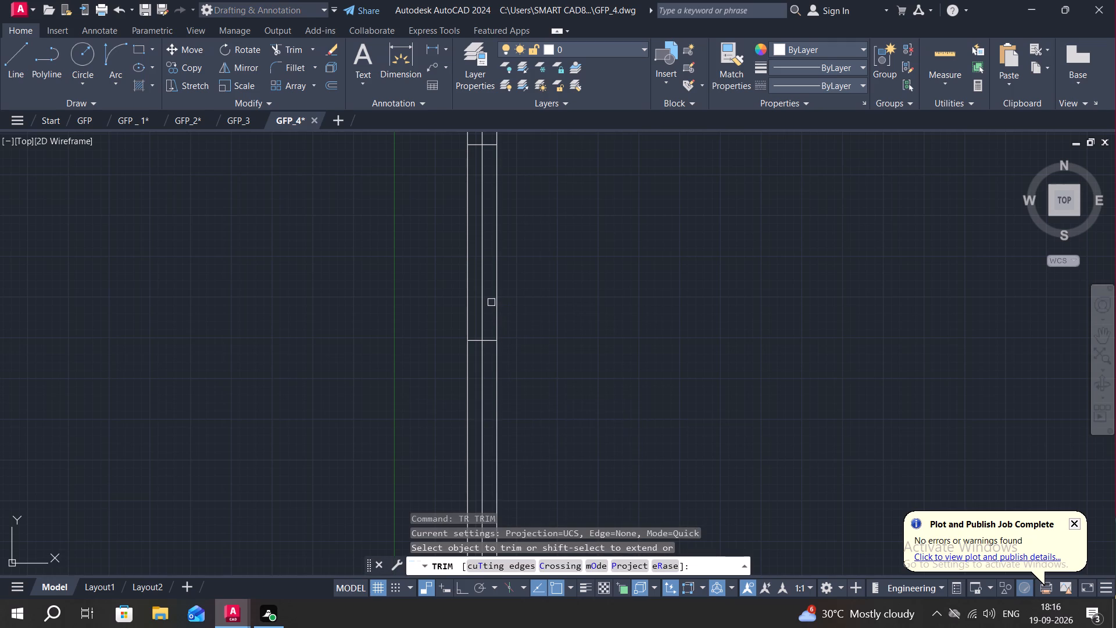
{"action": "left_click", "coordinate": [499, 299]}
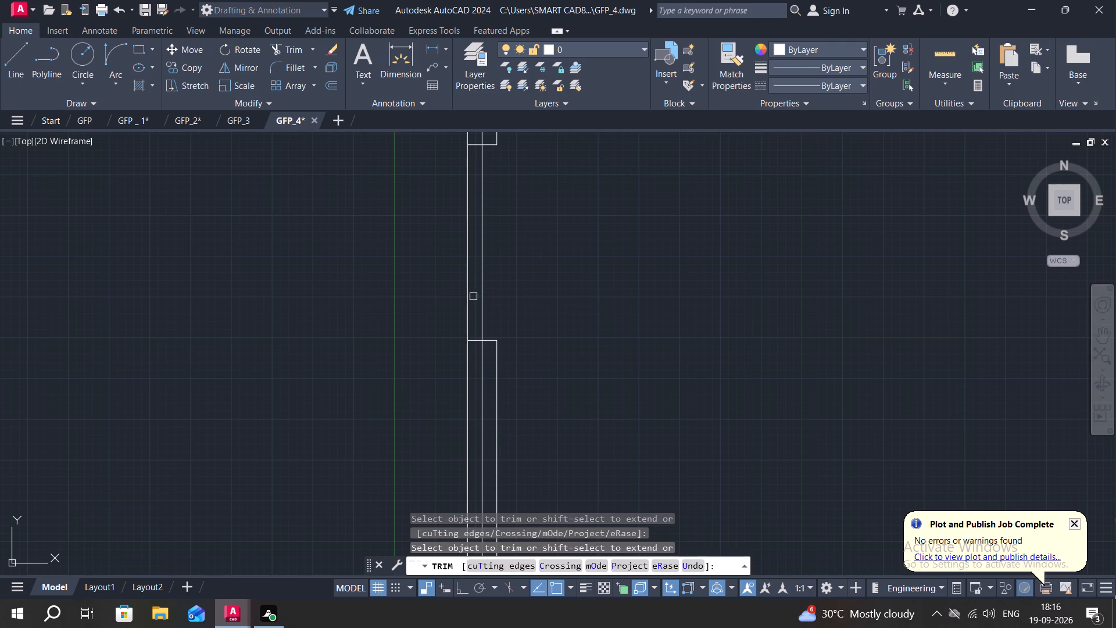
{"action": "left_click", "coordinate": [470, 295]}
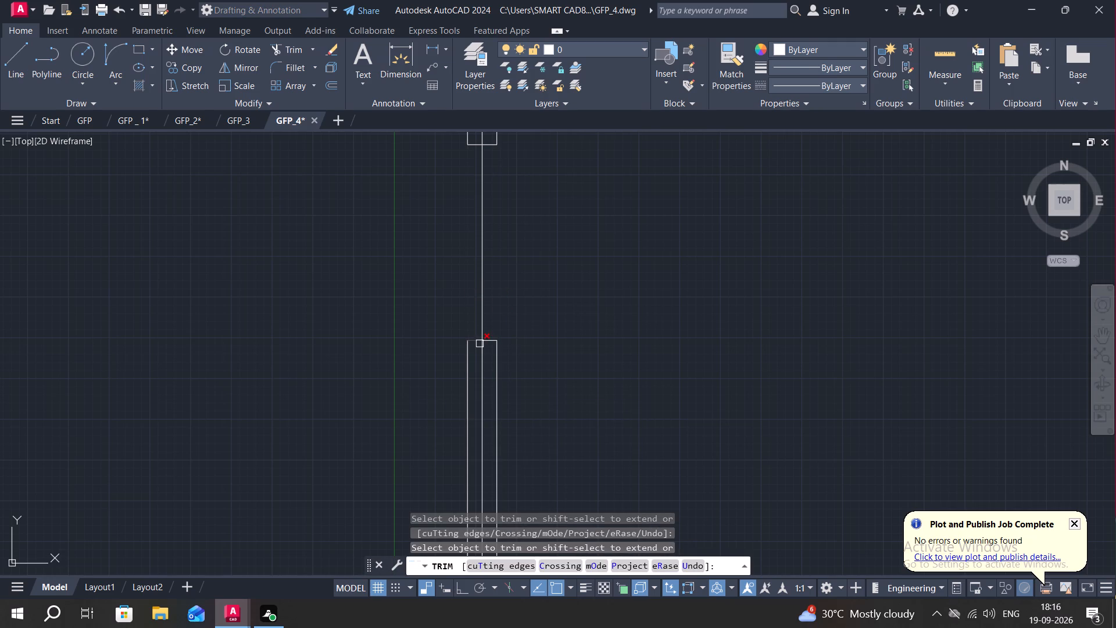
Trim away both end lines of the southwest room's west window opening, keeping the centre line.
{"action": "left_click", "coordinate": [476, 341]}
{"action": "left_click", "coordinate": [487, 341]}
{"action": "middle_click_drag", "start_coordinate": [465, 290], "coordinate": [495, 409]}
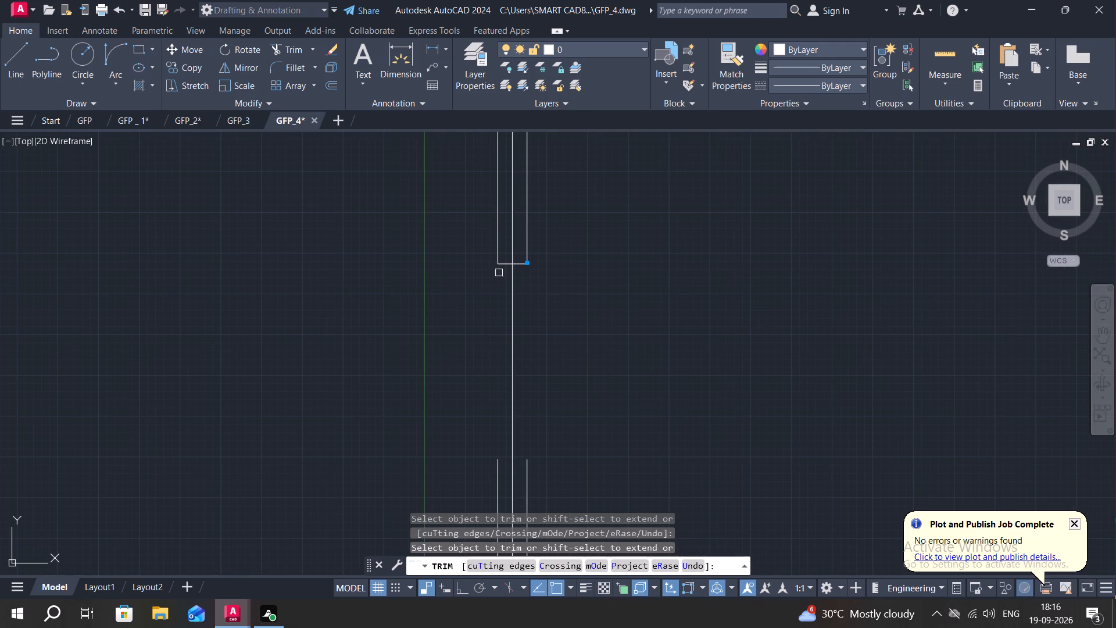
{"action": "left_click", "coordinate": [504, 266]}
{"action": "left_click", "coordinate": [518, 266]}
Draw a rectangle filling the southwest room's west window opening, corner to corner between the trimmed wall ends.
{"action": "left_click", "coordinate": [139, 43]}
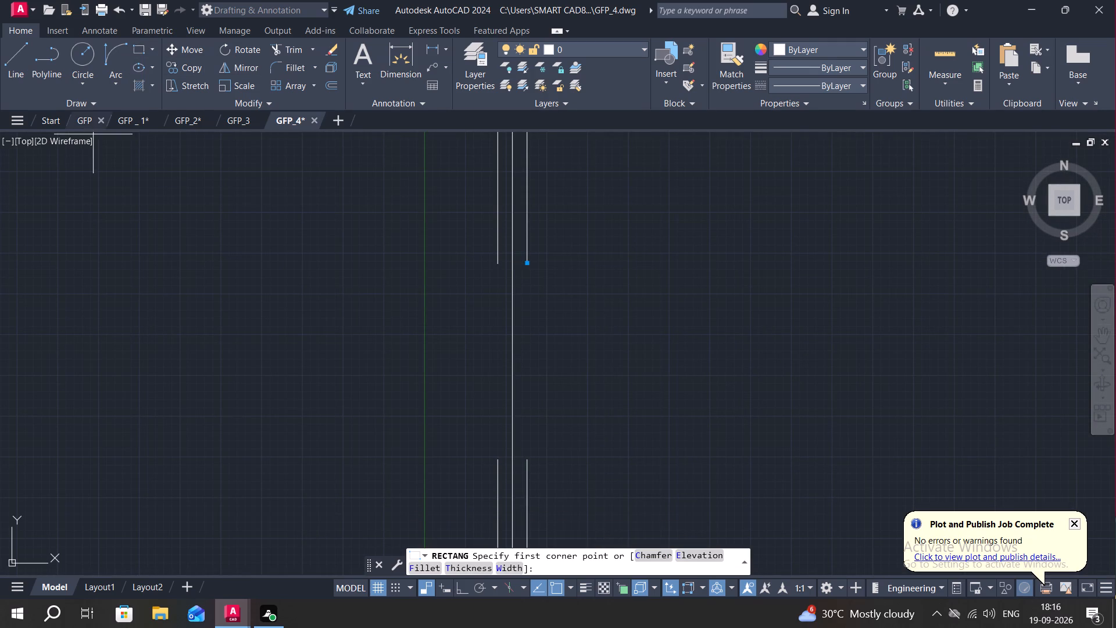
{"action": "left_click", "coordinate": [496, 267]}
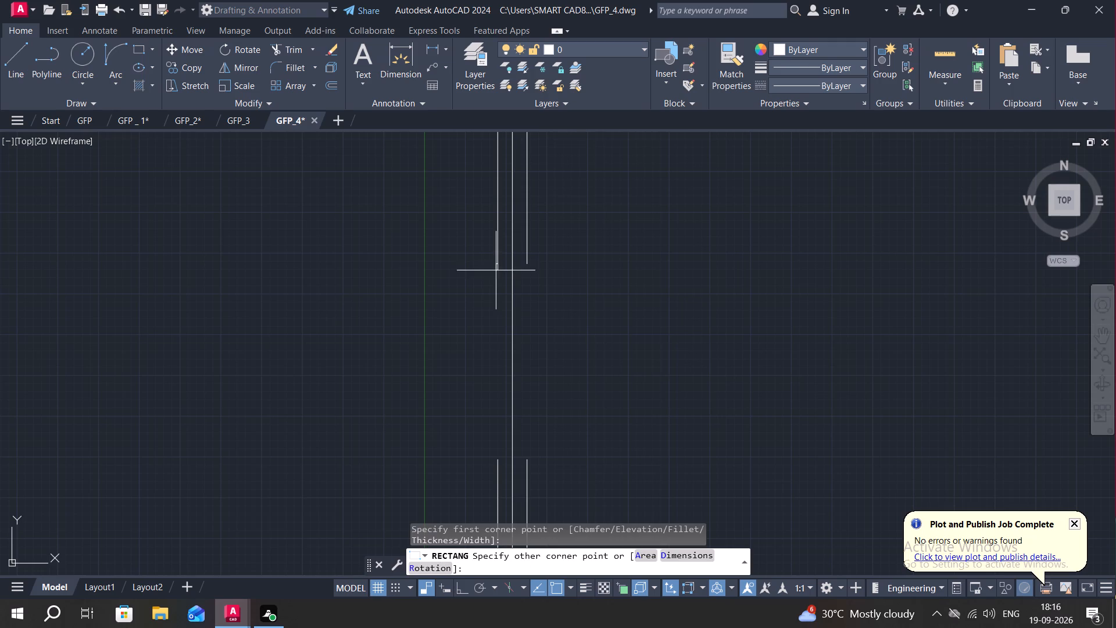
{"action": "left_click", "coordinate": [528, 461]}
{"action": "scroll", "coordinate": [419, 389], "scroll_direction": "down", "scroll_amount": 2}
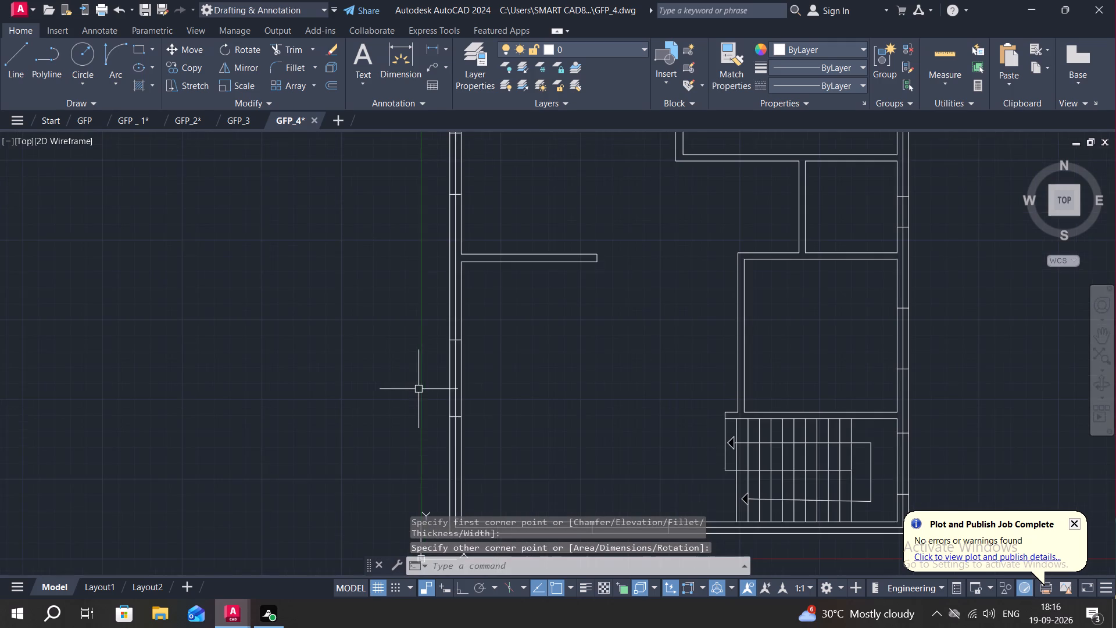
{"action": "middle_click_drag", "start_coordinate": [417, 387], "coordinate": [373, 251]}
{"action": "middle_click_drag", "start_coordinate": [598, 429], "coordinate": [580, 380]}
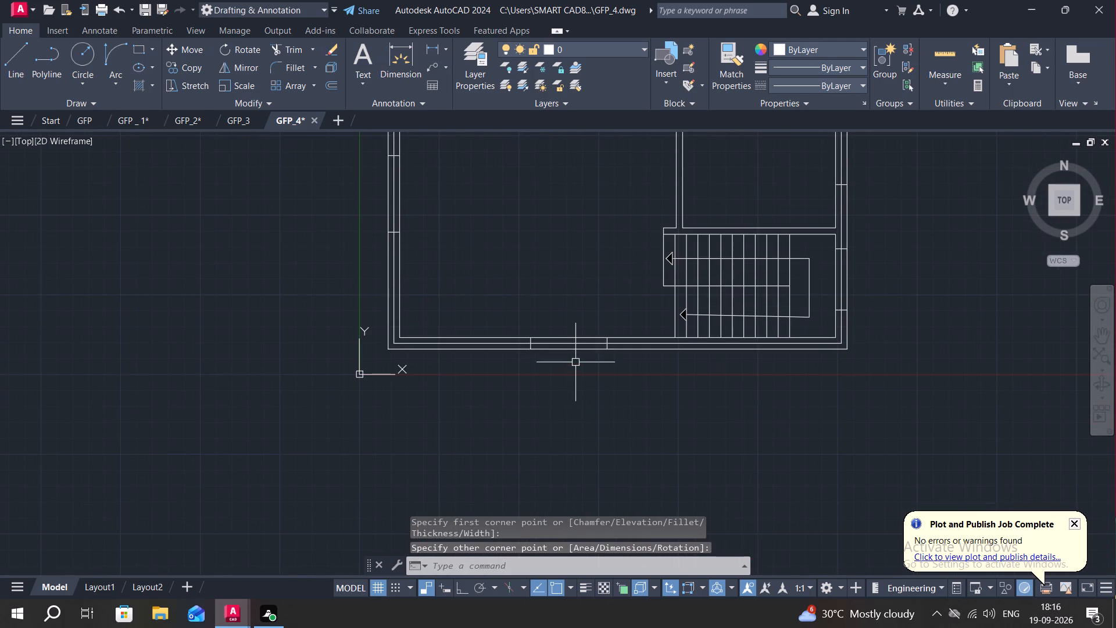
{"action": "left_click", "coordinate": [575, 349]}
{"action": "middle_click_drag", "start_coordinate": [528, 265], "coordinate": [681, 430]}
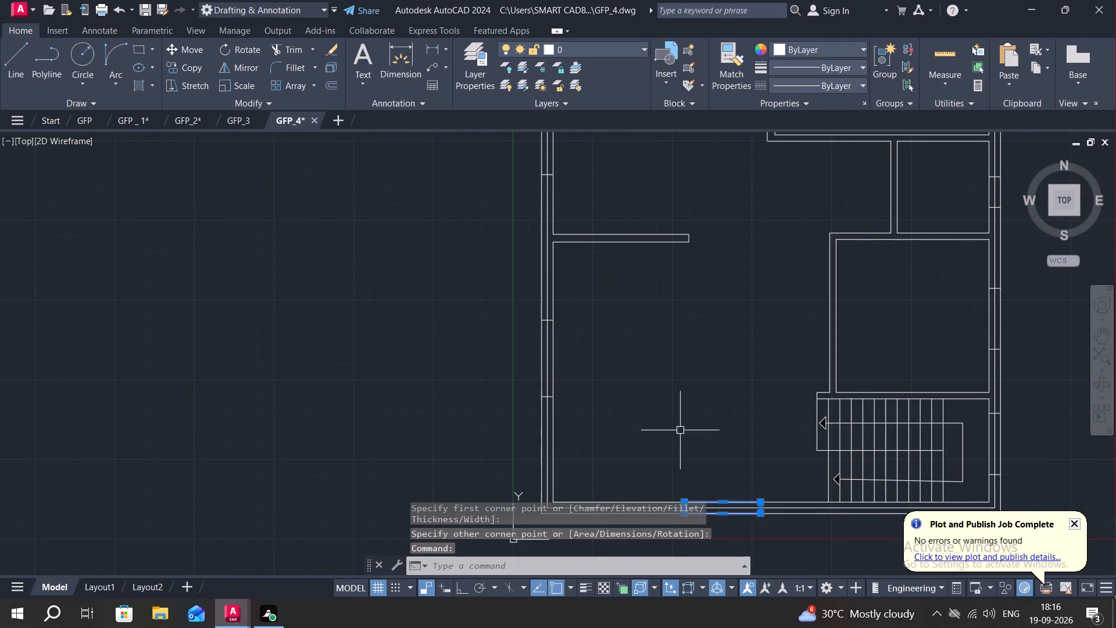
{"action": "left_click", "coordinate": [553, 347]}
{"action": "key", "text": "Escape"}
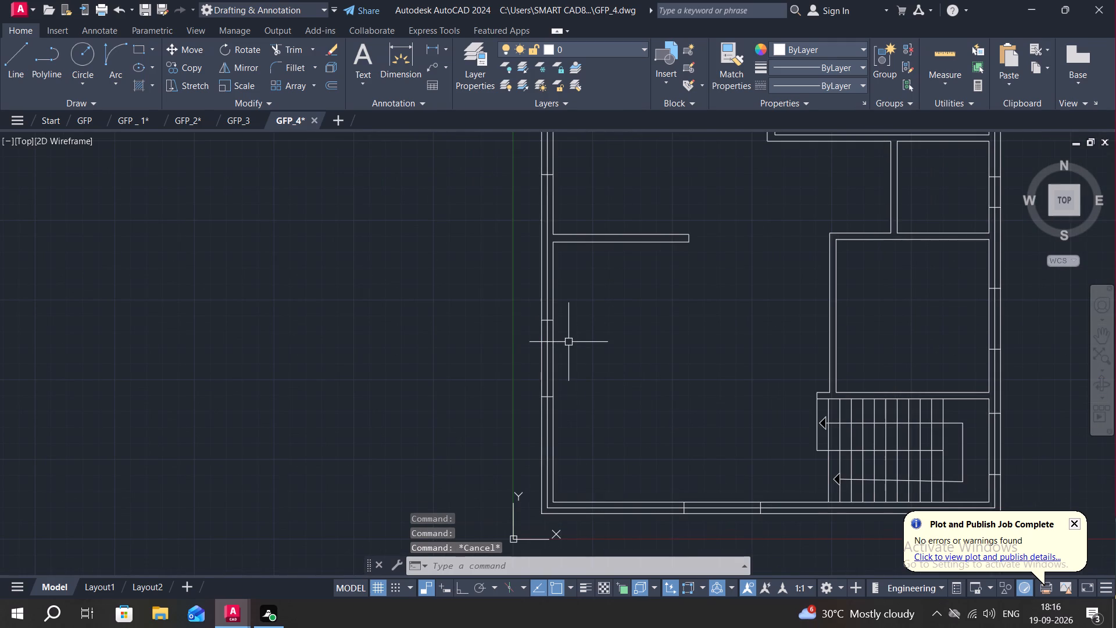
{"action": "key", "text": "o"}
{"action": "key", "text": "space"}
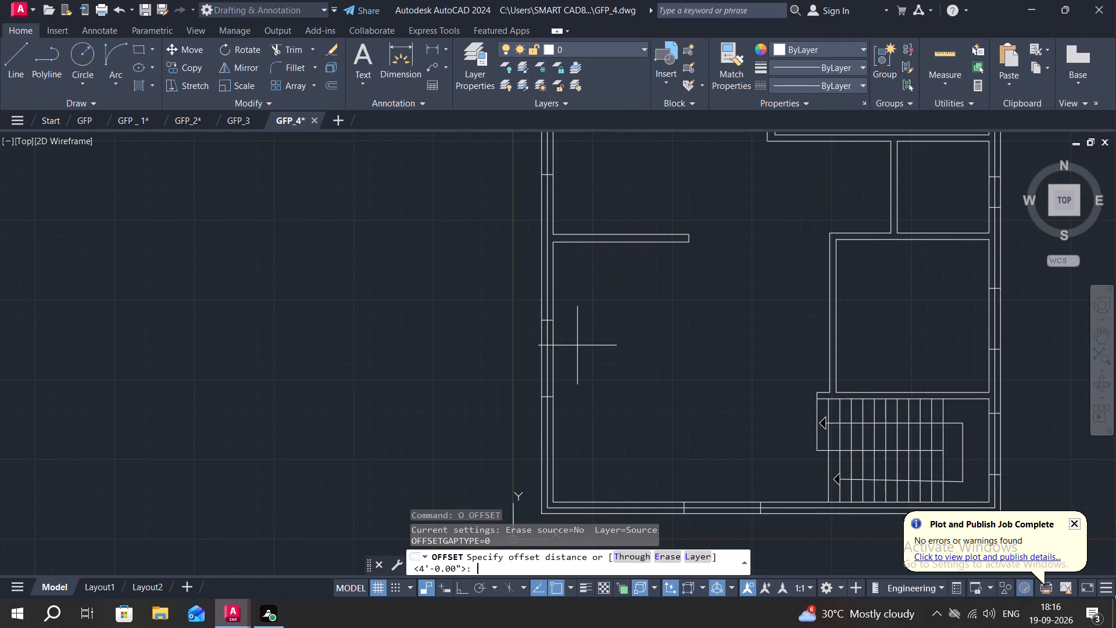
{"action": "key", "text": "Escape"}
Delete the continuous centre line running inside the exterior walls.
{"action": "left_click", "coordinate": [547, 342]}
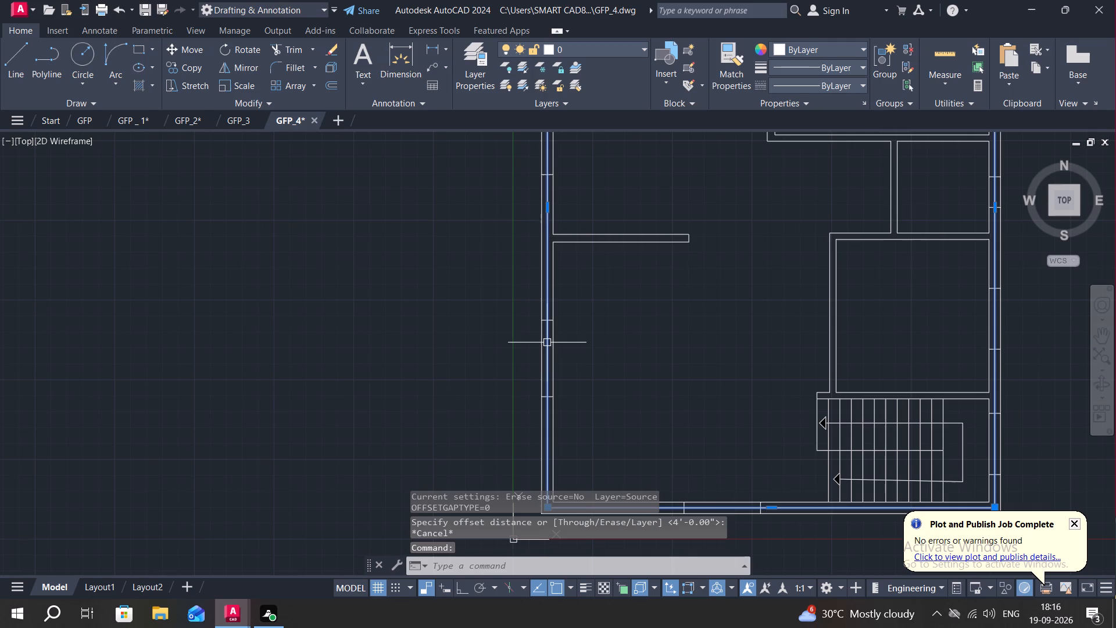
{"action": "key", "text": "Delete"}
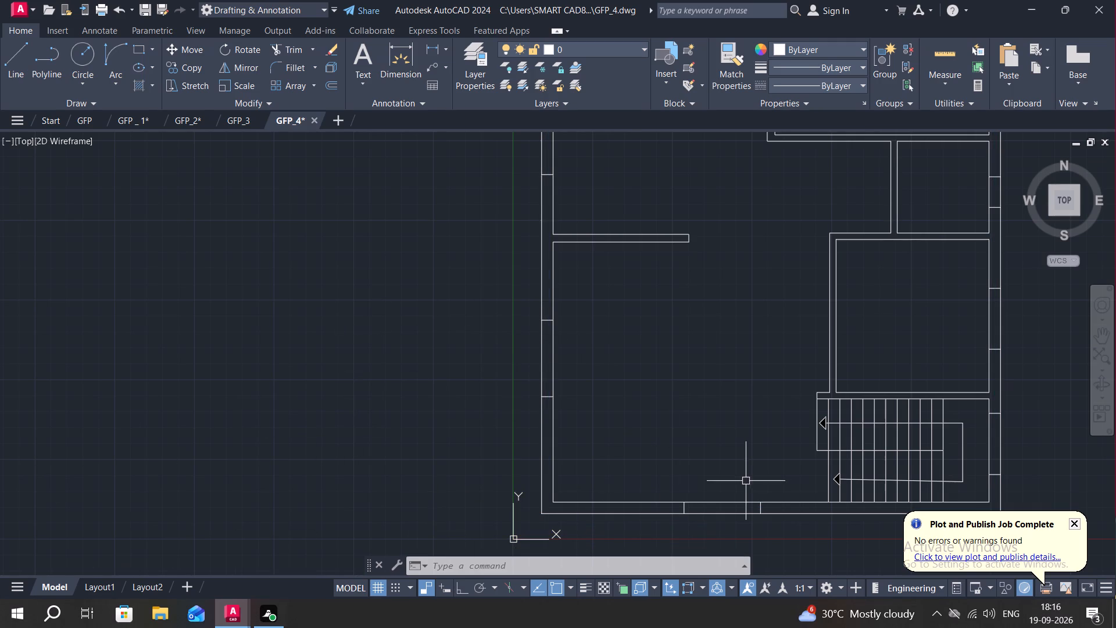
Draw a centre line in the south wall window between the midpoints of its west and east ends.
{"action": "type", "text": "L"}
{"action": "key", "text": "space"}
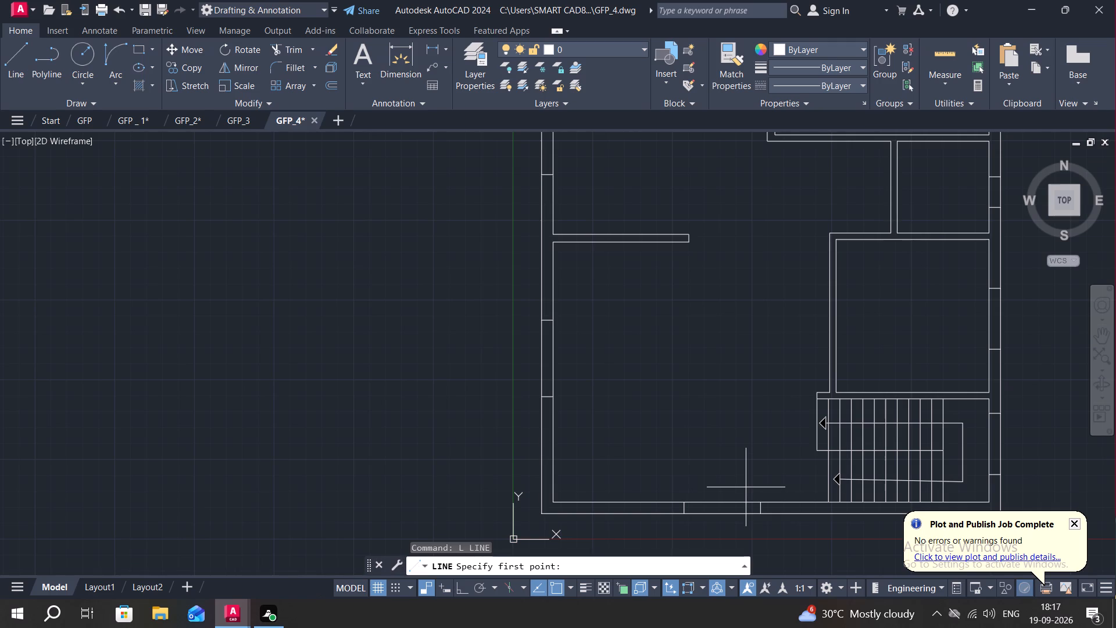
{"action": "left_click", "coordinate": [683, 507]}
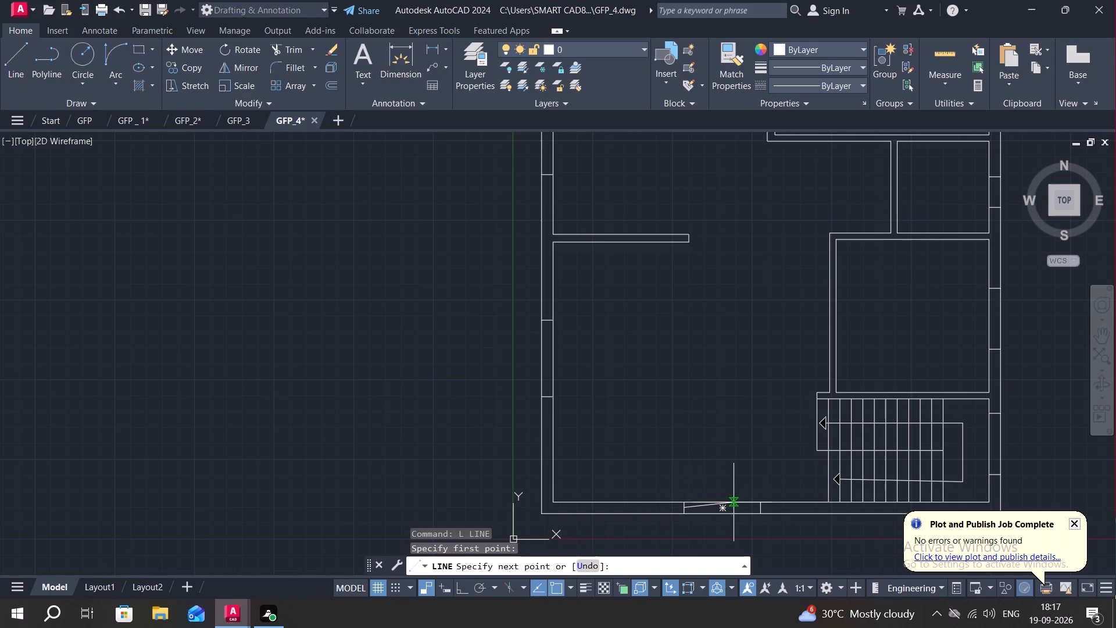
{"action": "left_click", "coordinate": [760, 508]}
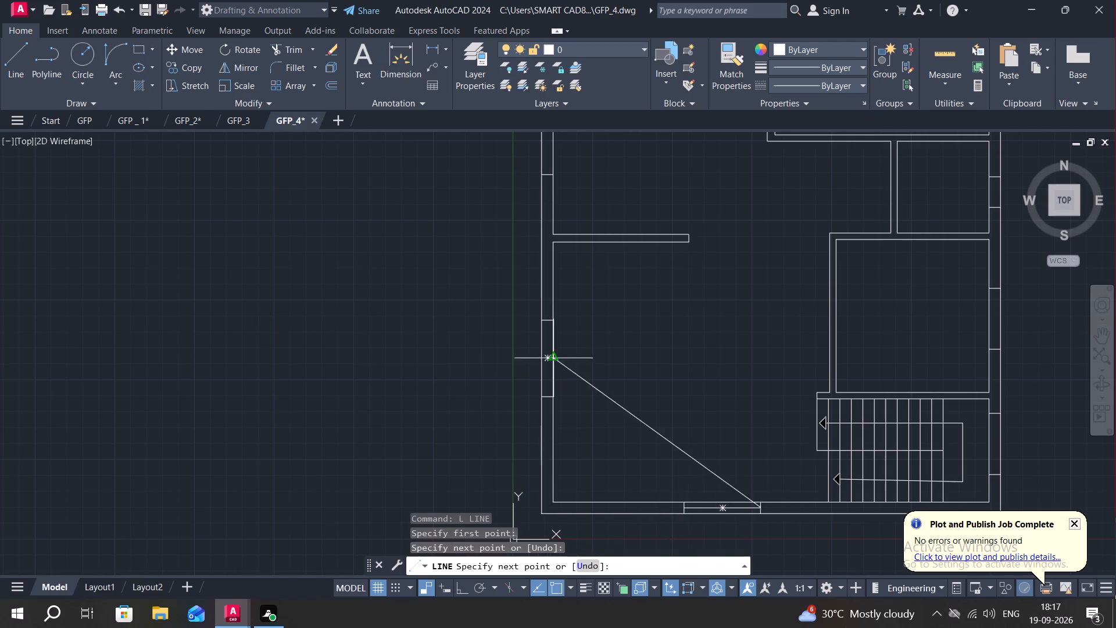
Draw a centre line in the southwest room's west window between the midpoints of its south and north ends.
{"action": "left_click", "coordinate": [19, 42]}
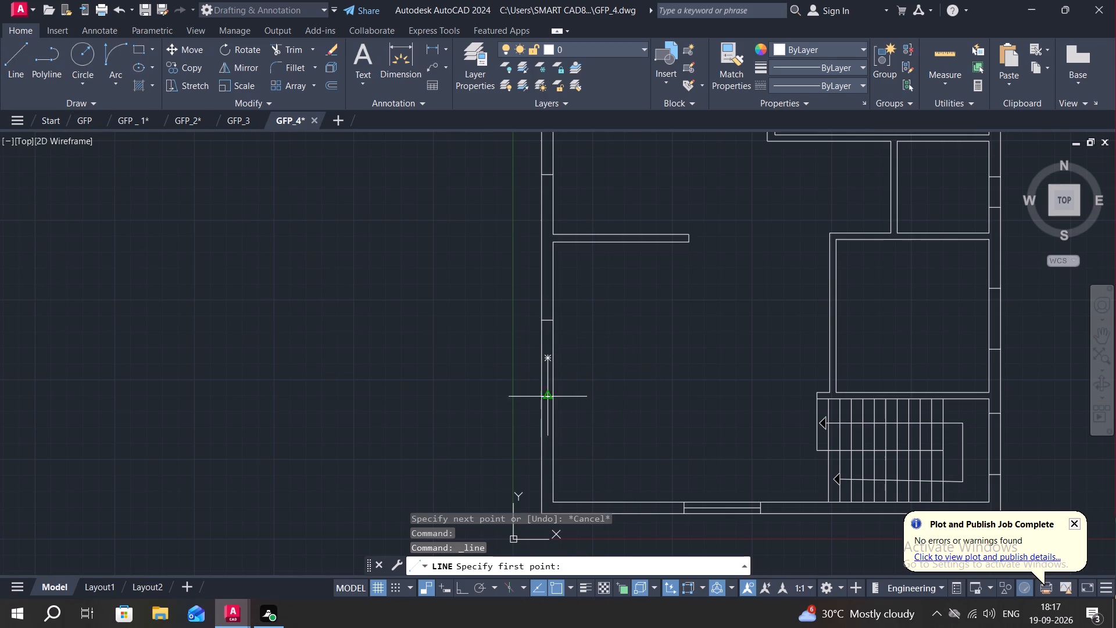
{"action": "scroll", "coordinate": [541, 394], "scroll_direction": "up", "scroll_amount": 3}
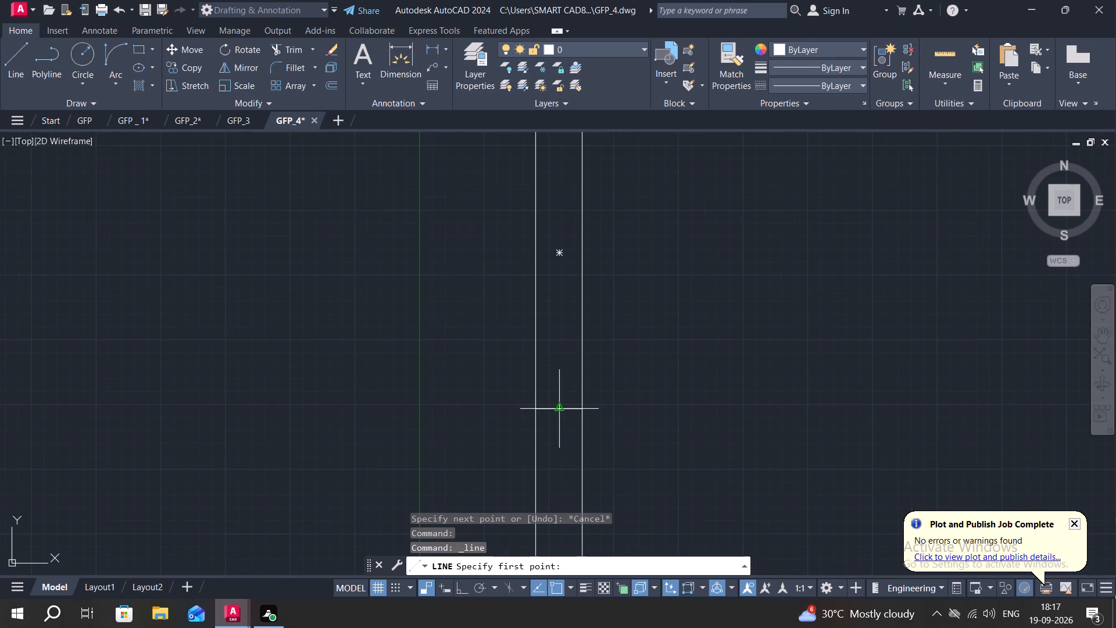
{"action": "left_click", "coordinate": [561, 411]}
{"action": "middle_click_drag", "start_coordinate": [555, 312], "coordinate": [569, 461]}
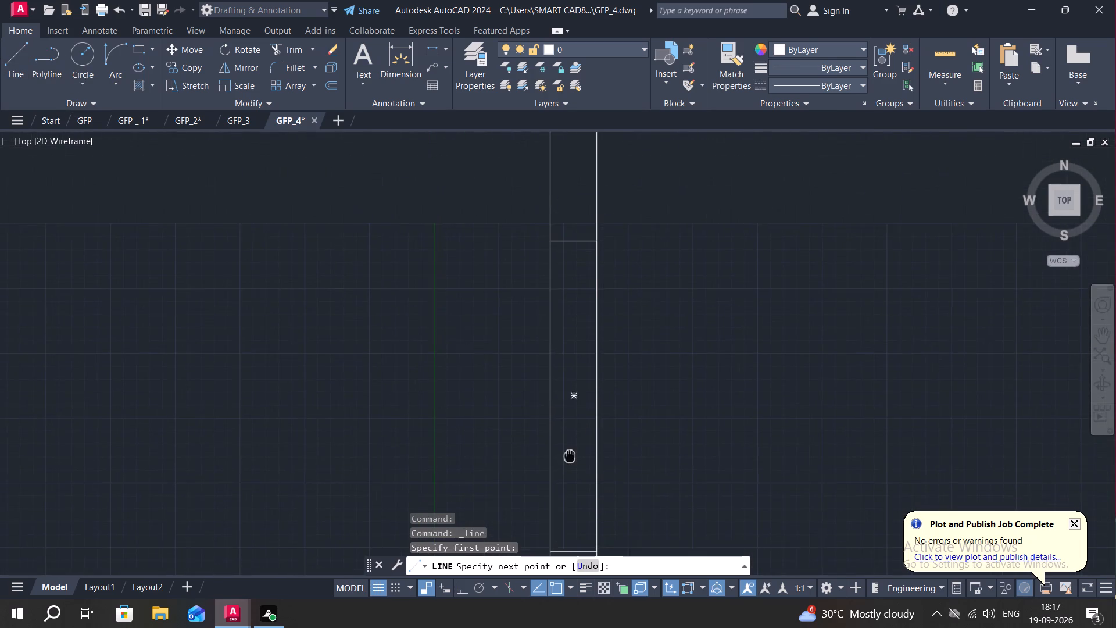
{"action": "left_click", "coordinate": [572, 247]}
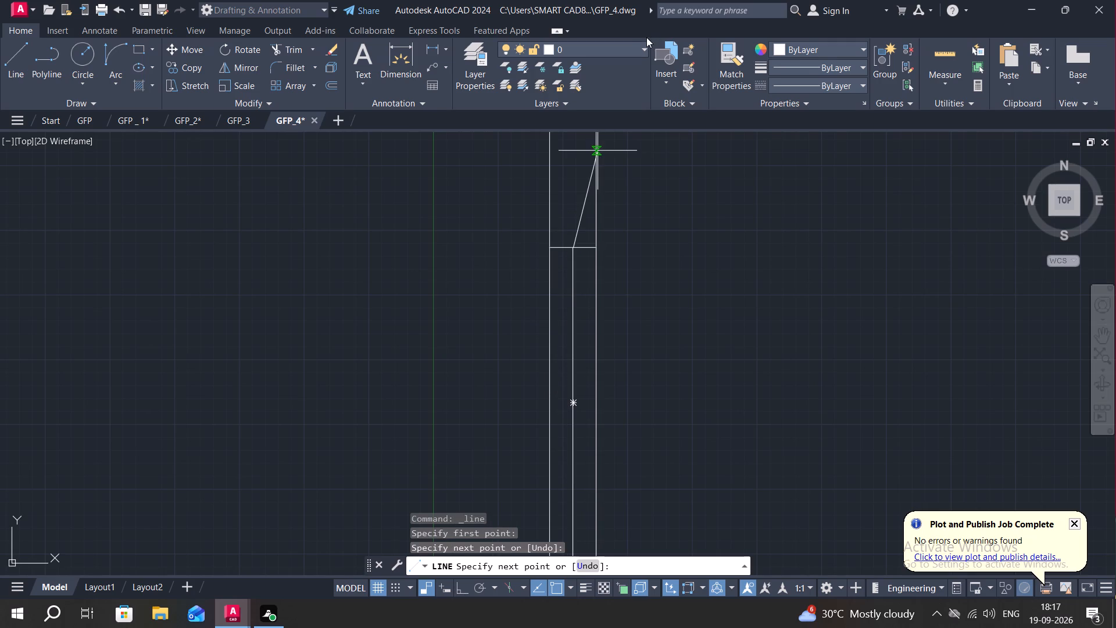
Draw a centre line in the middle west wall window, north of the stub wall, between its end midpoints.
{"action": "left_click", "coordinate": [20, 45]}
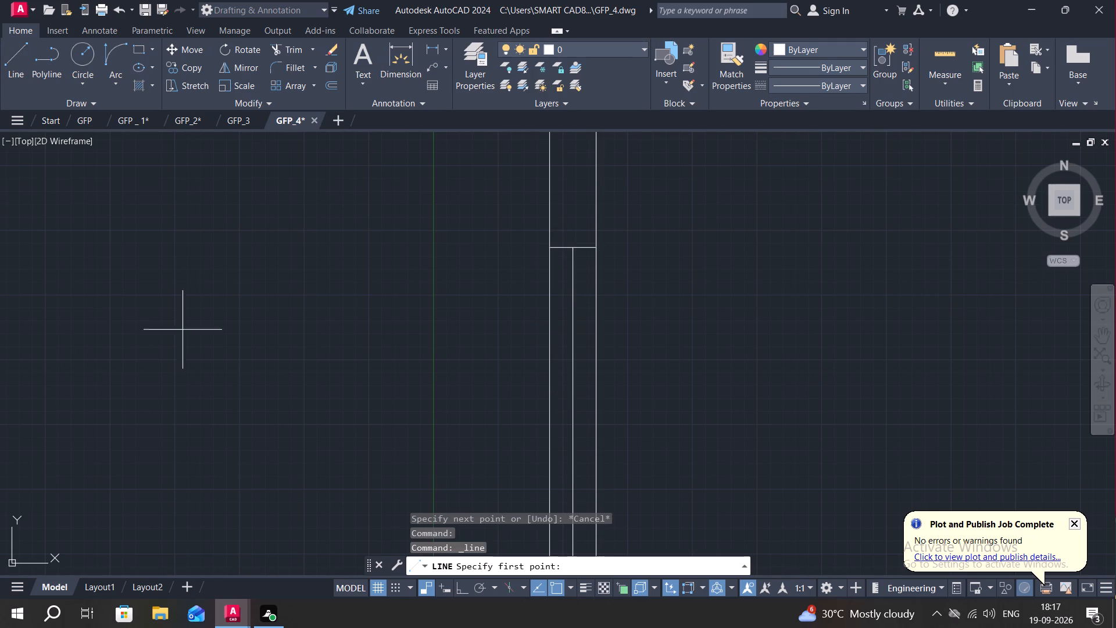
{"action": "scroll", "coordinate": [420, 333], "scroll_direction": "down", "scroll_amount": 2}
{"action": "middle_click_drag", "start_coordinate": [411, 294], "coordinate": [342, 583]}
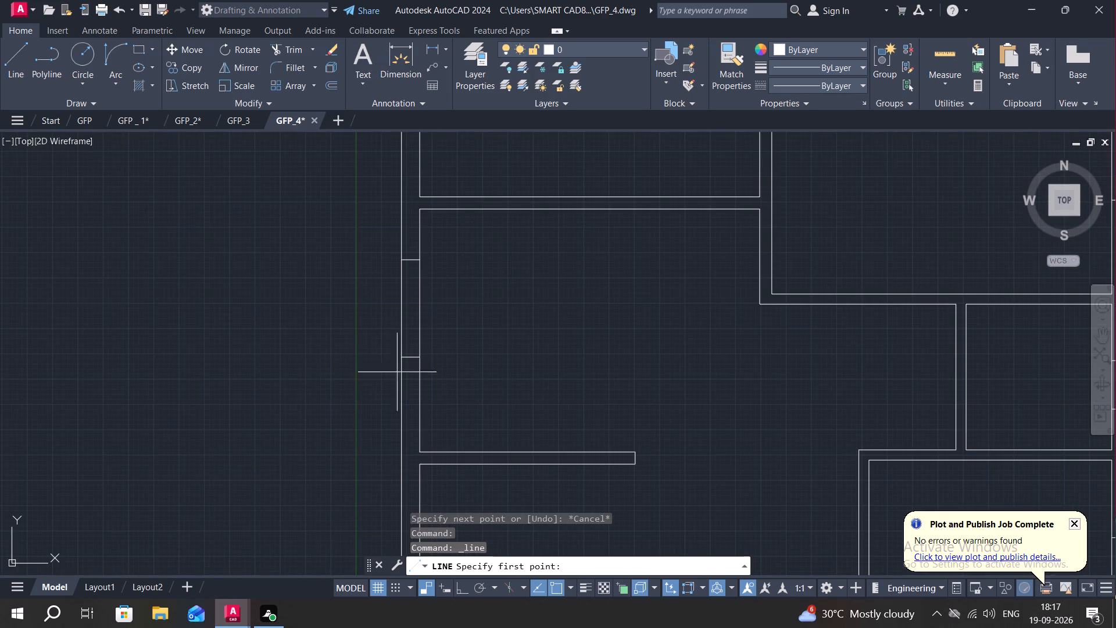
{"action": "left_click", "coordinate": [407, 357]}
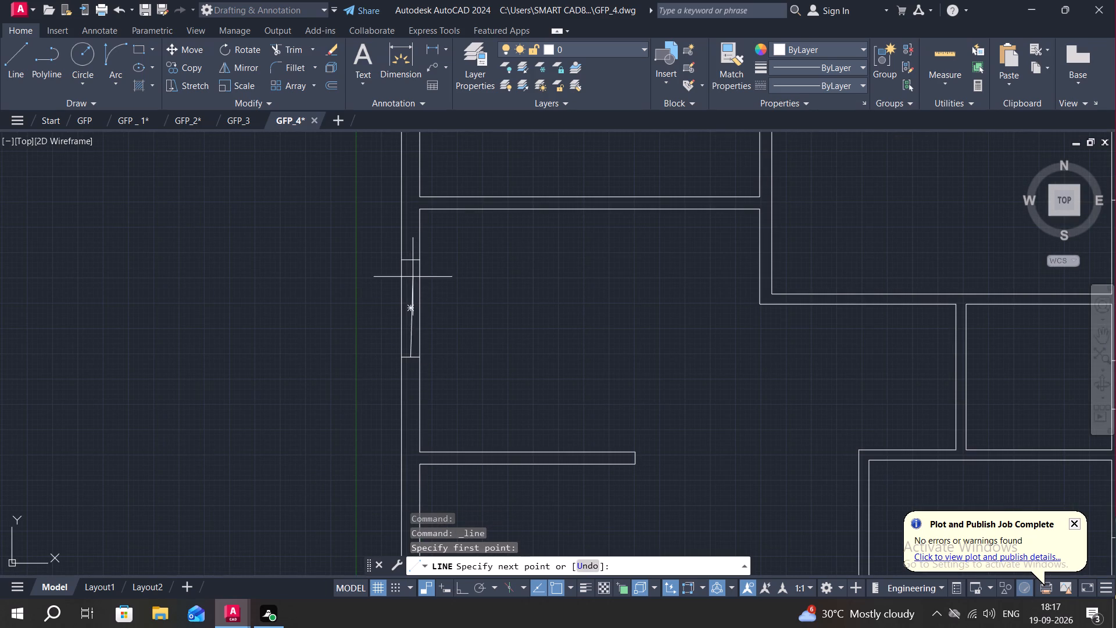
{"action": "left_click", "coordinate": [410, 264]}
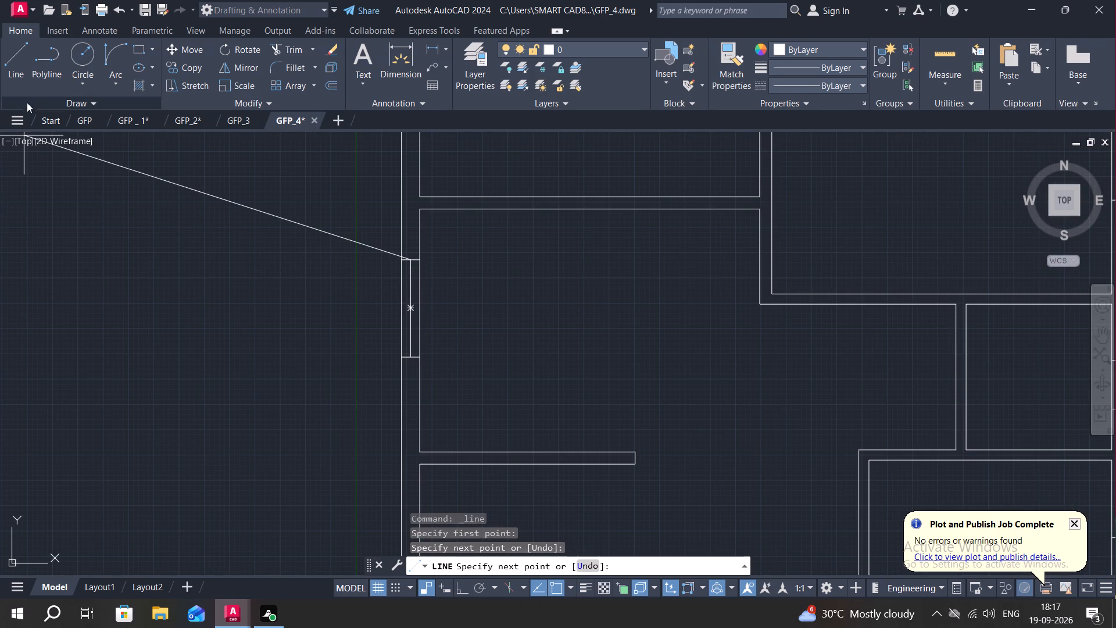
Draw a centre line in the northwest room's west window between the midpoints of its south and north ends.
{"action": "left_click", "coordinate": [17, 46]}
{"action": "scroll", "coordinate": [266, 253], "scroll_direction": "down", "scroll_amount": 1}
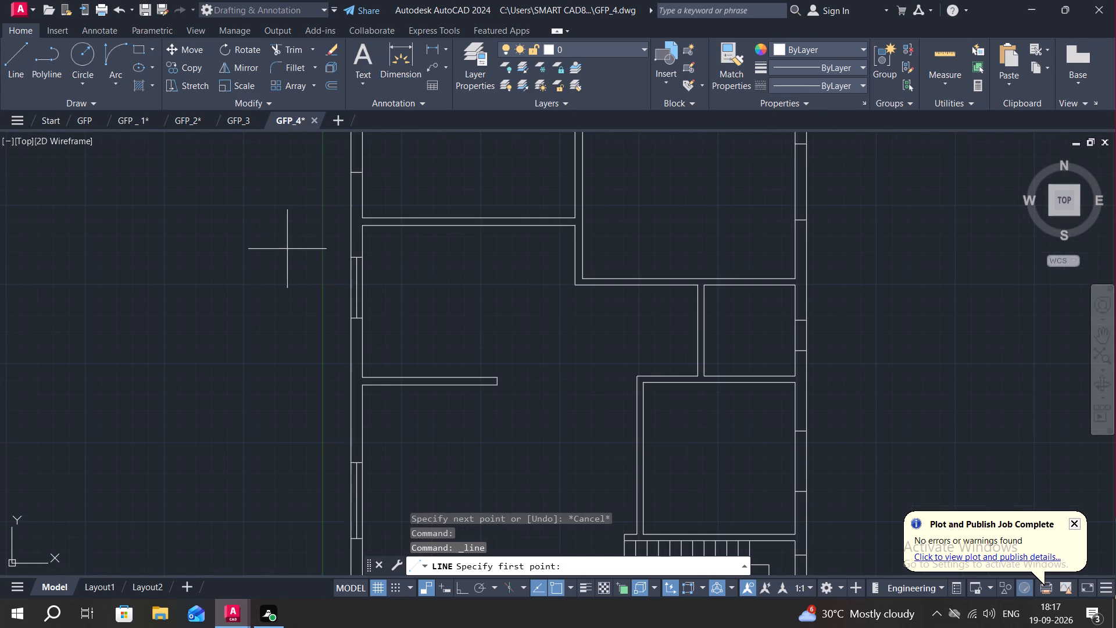
{"action": "middle_click_drag", "start_coordinate": [291, 246], "coordinate": [317, 543]}
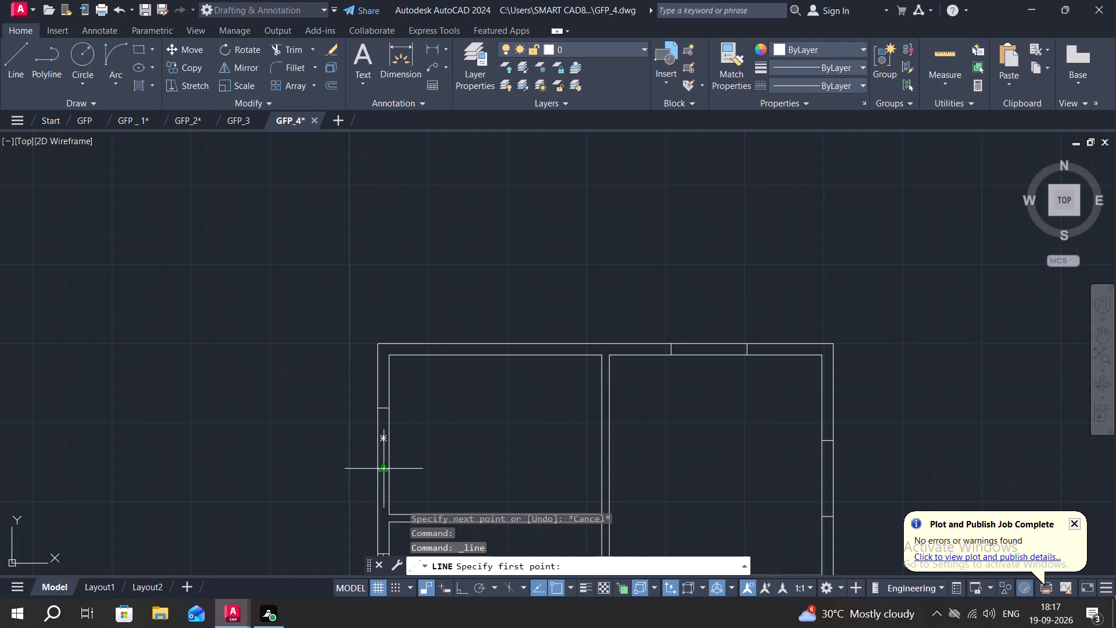
{"action": "left_click", "coordinate": [385, 468]}
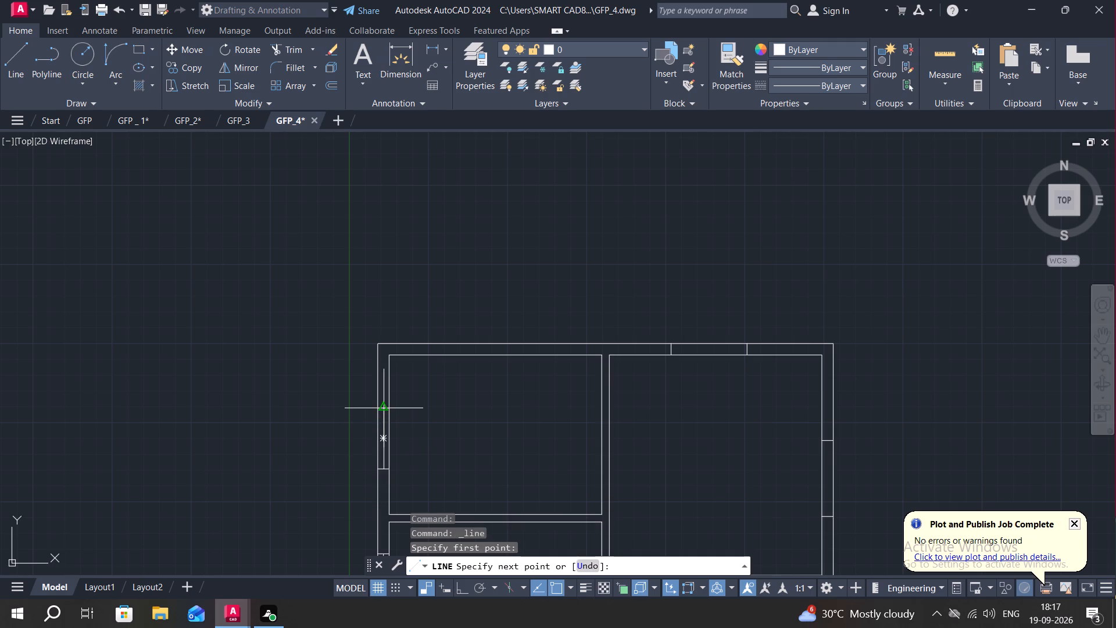
{"action": "left_click", "coordinate": [382, 411]}
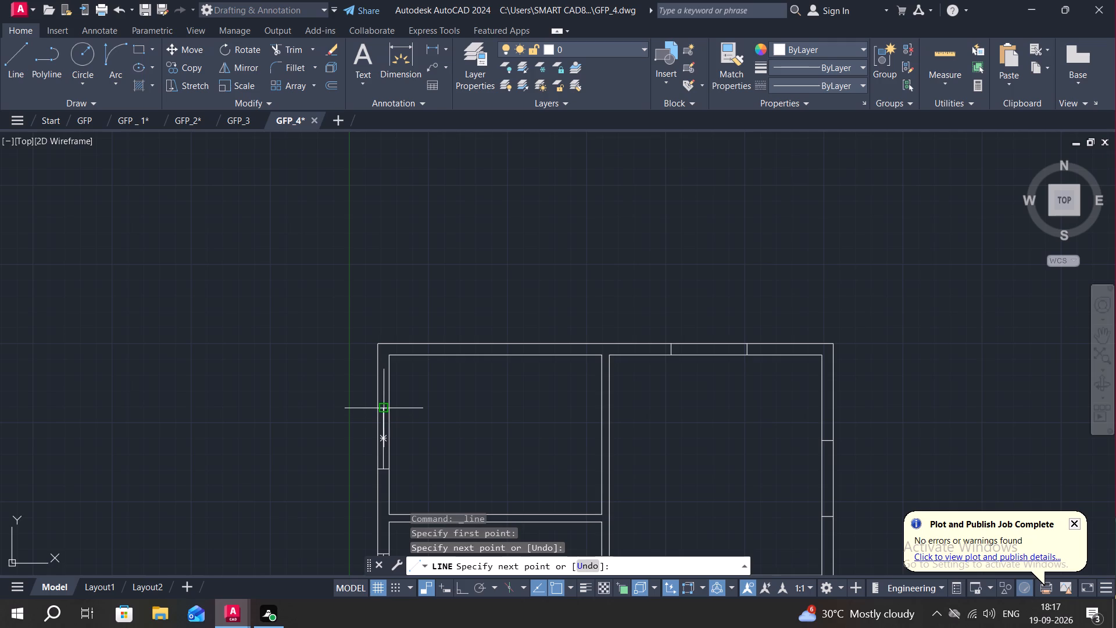
Draw a centre line in the north wall window between the midpoints of its west and east ends.
{"action": "left_click", "coordinate": [13, 53]}
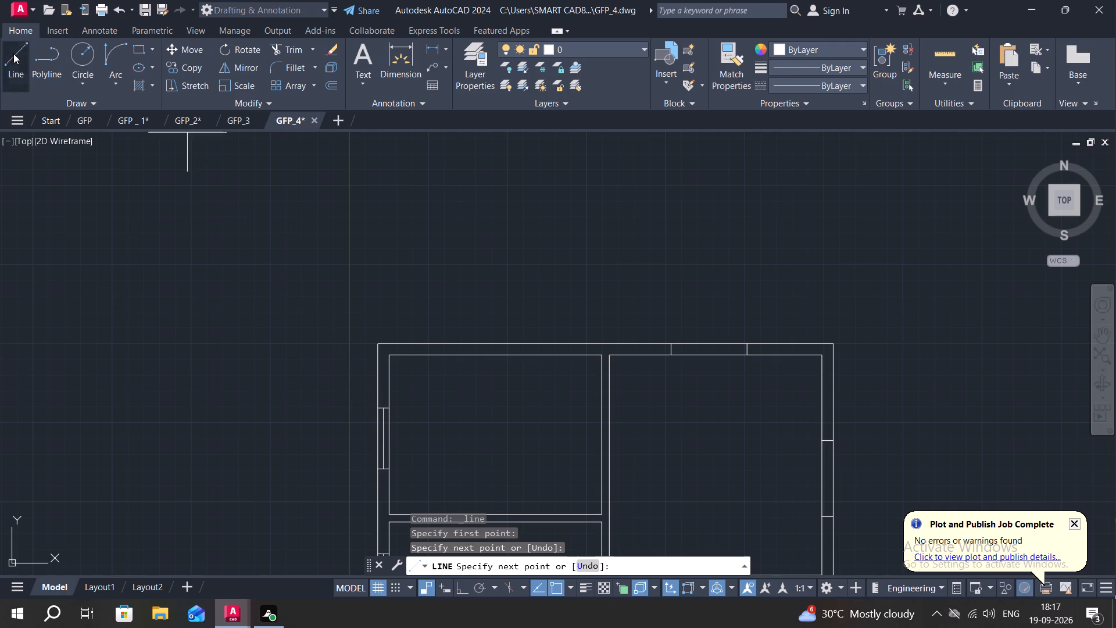
{"action": "middle_click_drag", "start_coordinate": [446, 401], "coordinate": [334, 370]}
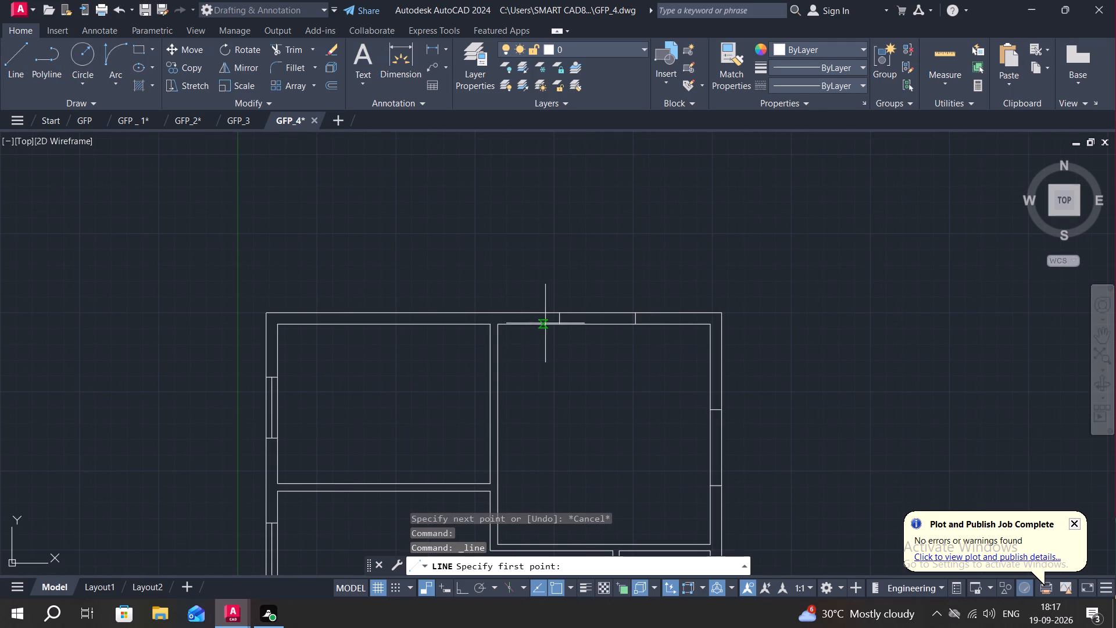
{"action": "left_click", "coordinate": [559, 315]}
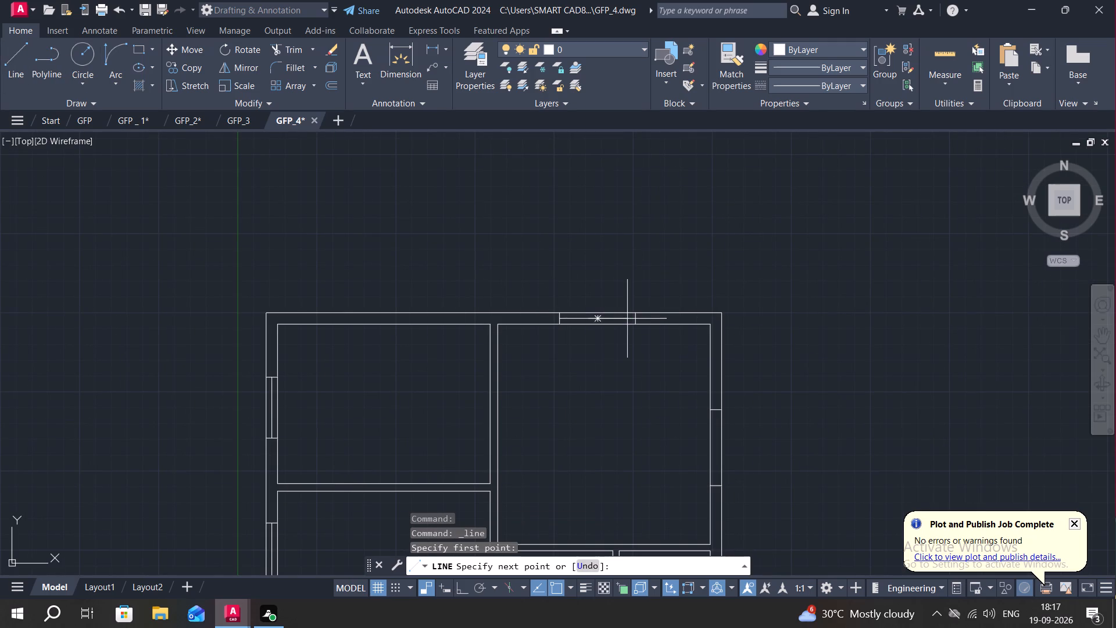
{"action": "left_click", "coordinate": [636, 319]}
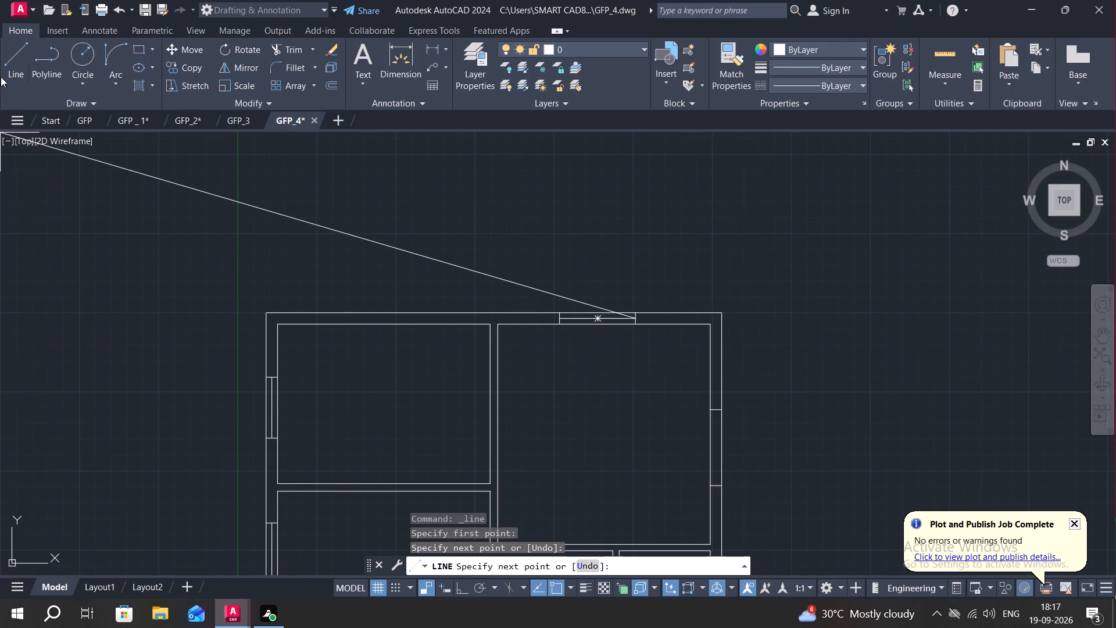
Draw a centre line in the northeast room's east window between the midpoints of its north and south ends.
{"action": "left_click", "coordinate": [16, 47]}
{"action": "middle_click_drag", "start_coordinate": [667, 415], "coordinate": [588, 207]}
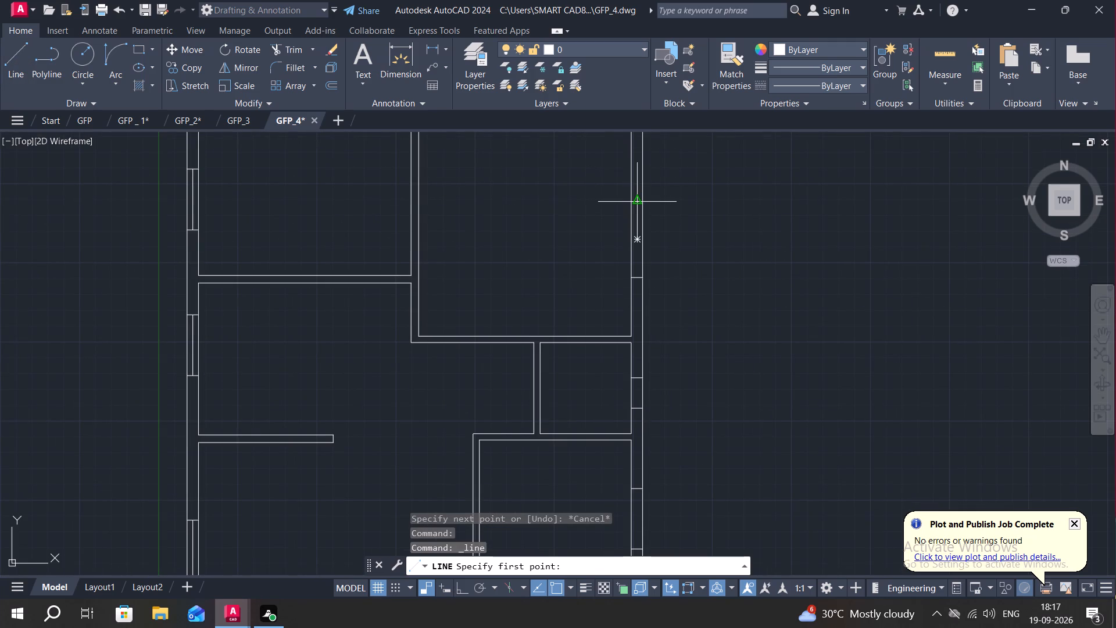
{"action": "left_click", "coordinate": [638, 199]}
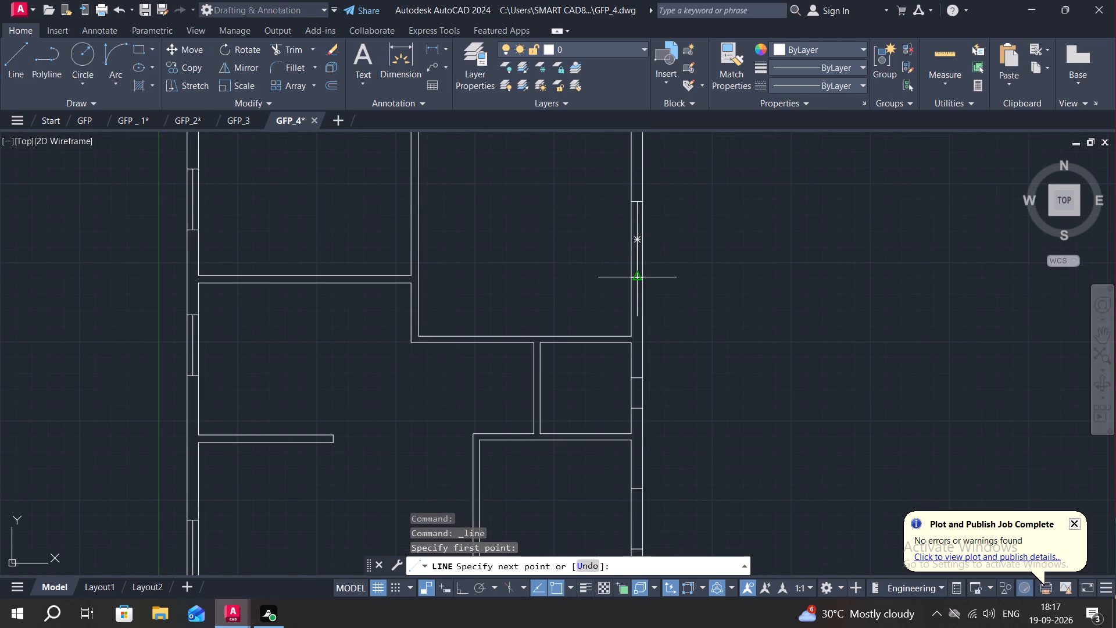
{"action": "left_click", "coordinate": [635, 278]}
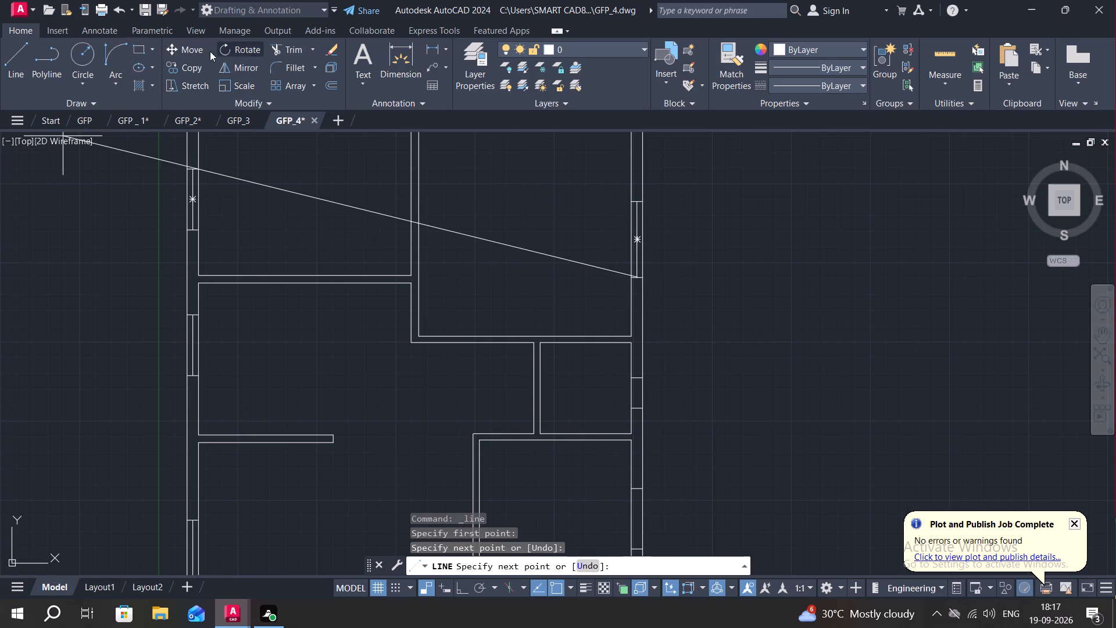
Draw one line inside the east wall from the small room window's north end midpoint to the staircase window's south end midpoint.
{"action": "left_click", "coordinate": [17, 45]}
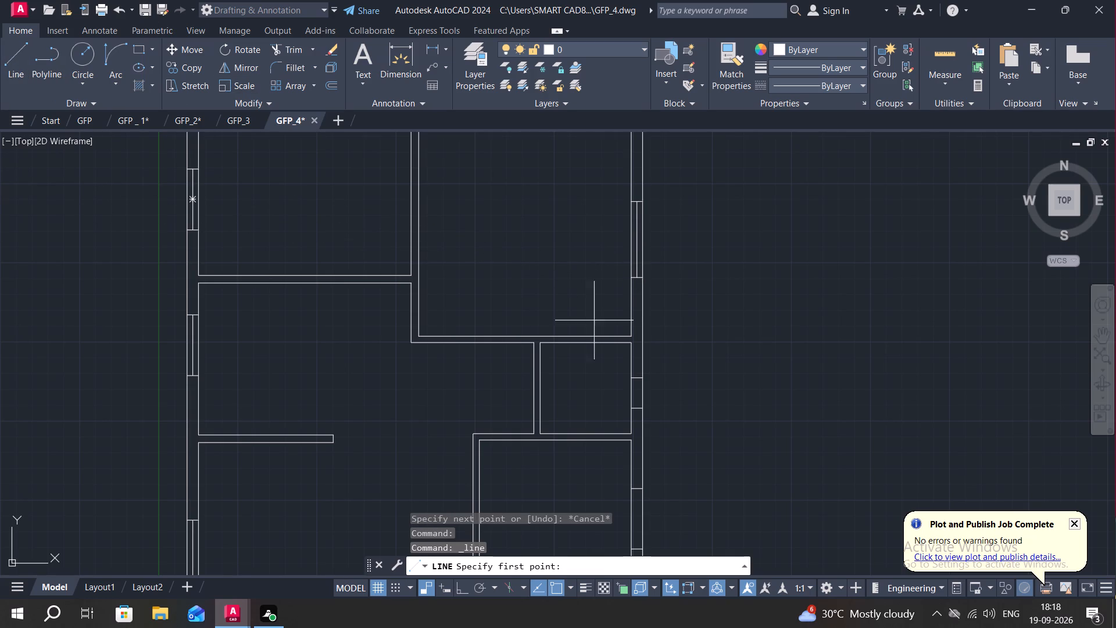
{"action": "middle_click_drag", "start_coordinate": [622, 433], "coordinate": [613, 304]}
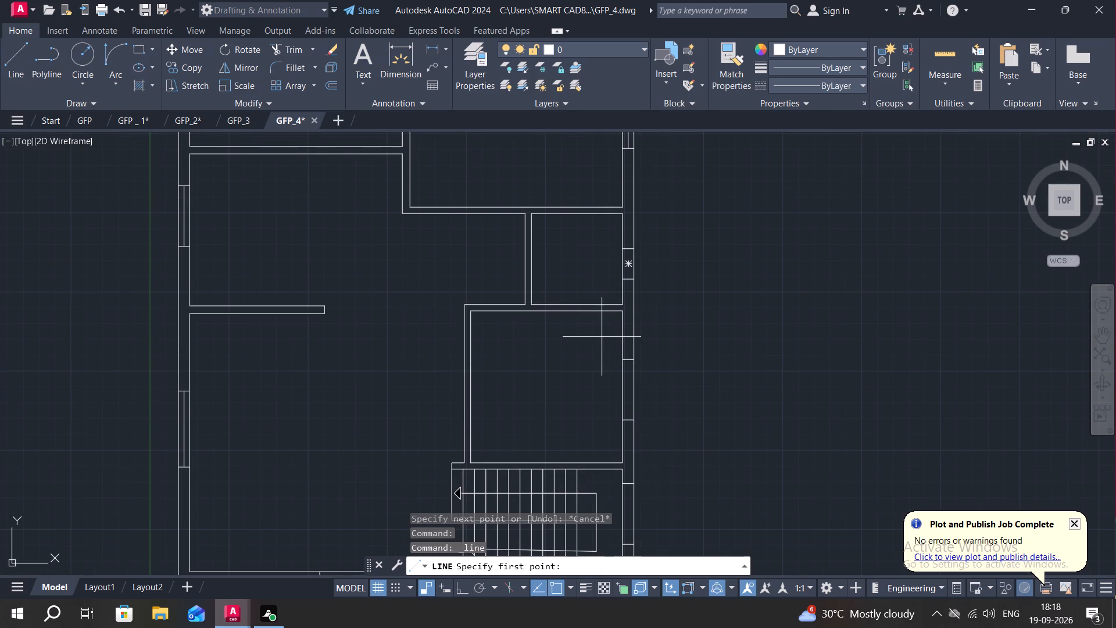
{"action": "left_click", "coordinate": [630, 249]}
{"action": "middle_click_drag", "start_coordinate": [627, 438], "coordinate": [608, 326]}
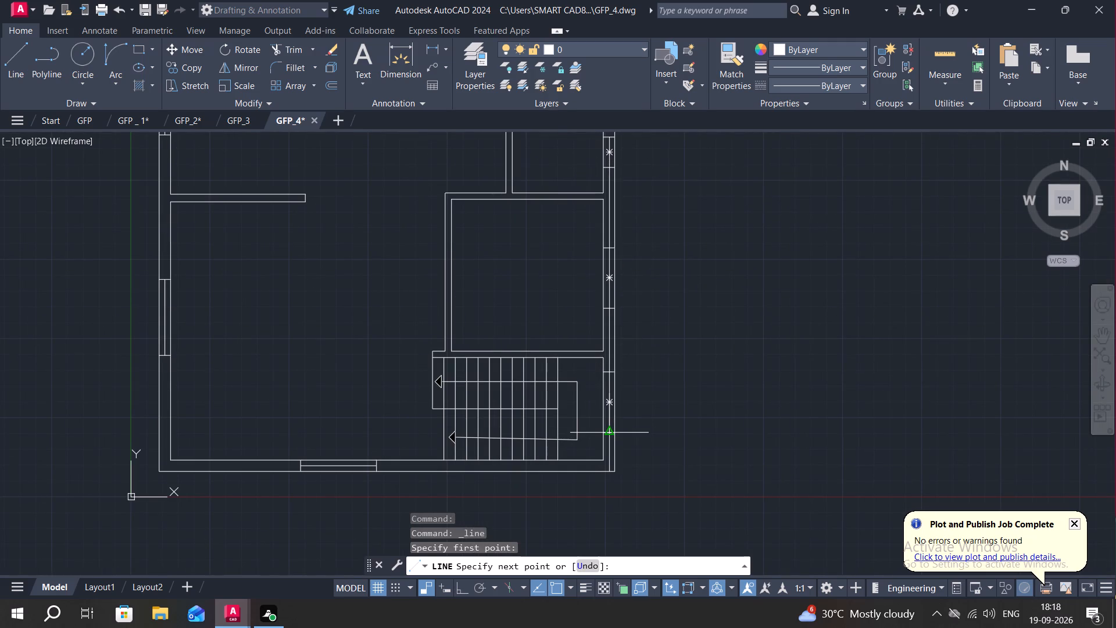
{"action": "left_click", "coordinate": [610, 434]}
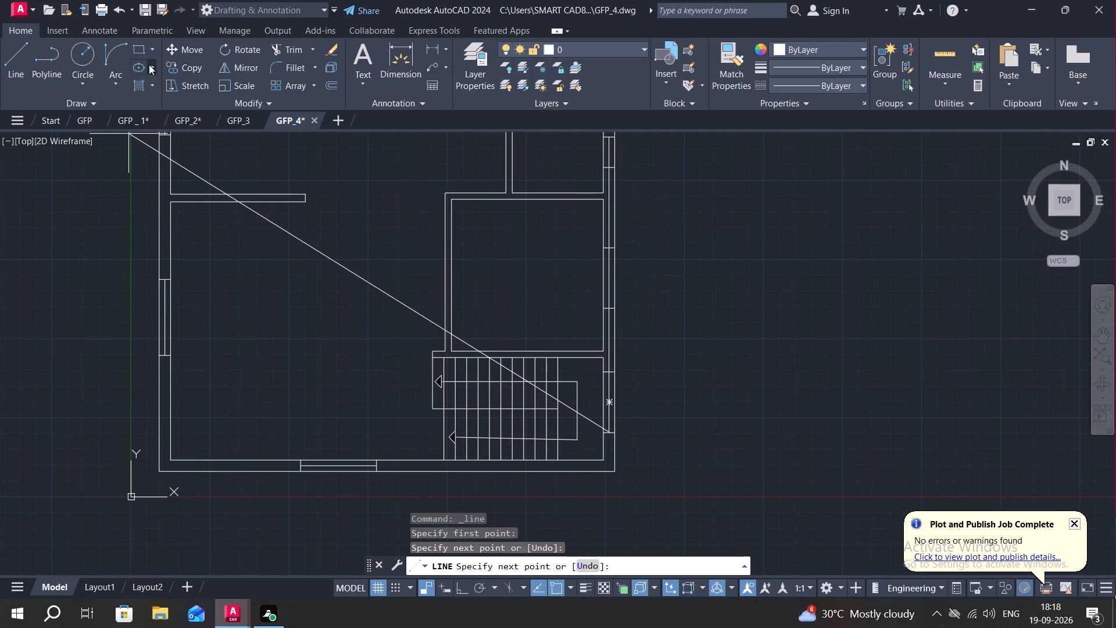
Trim the east wall line between the three lower windows, leaving a separate centre line inside each window.
{"action": "left_click", "coordinate": [286, 40]}
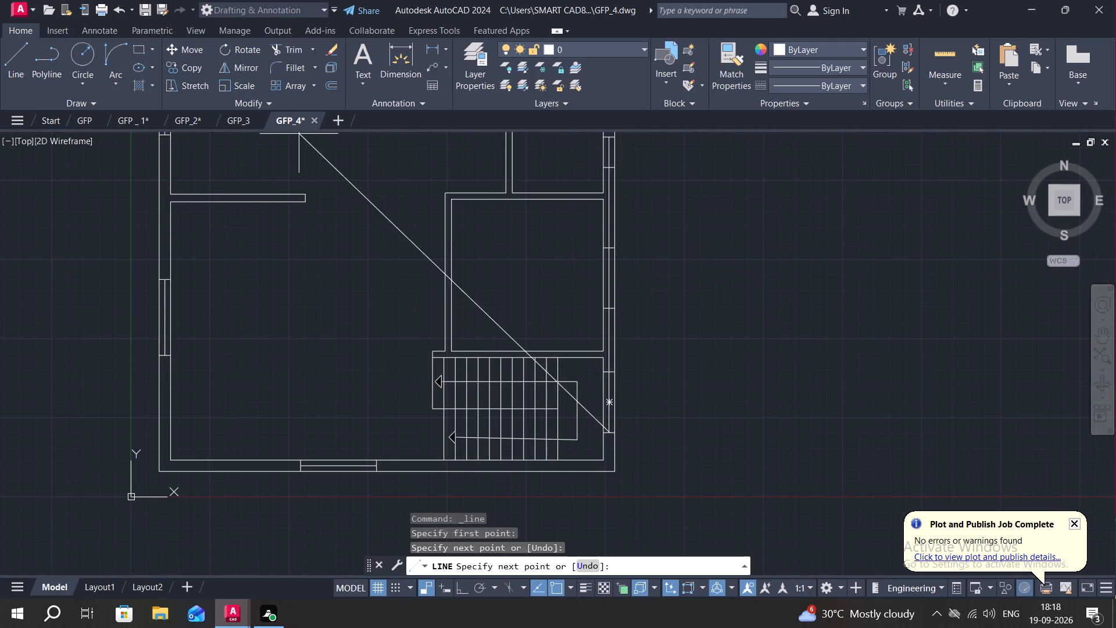
{"action": "left_click", "coordinate": [272, 47]}
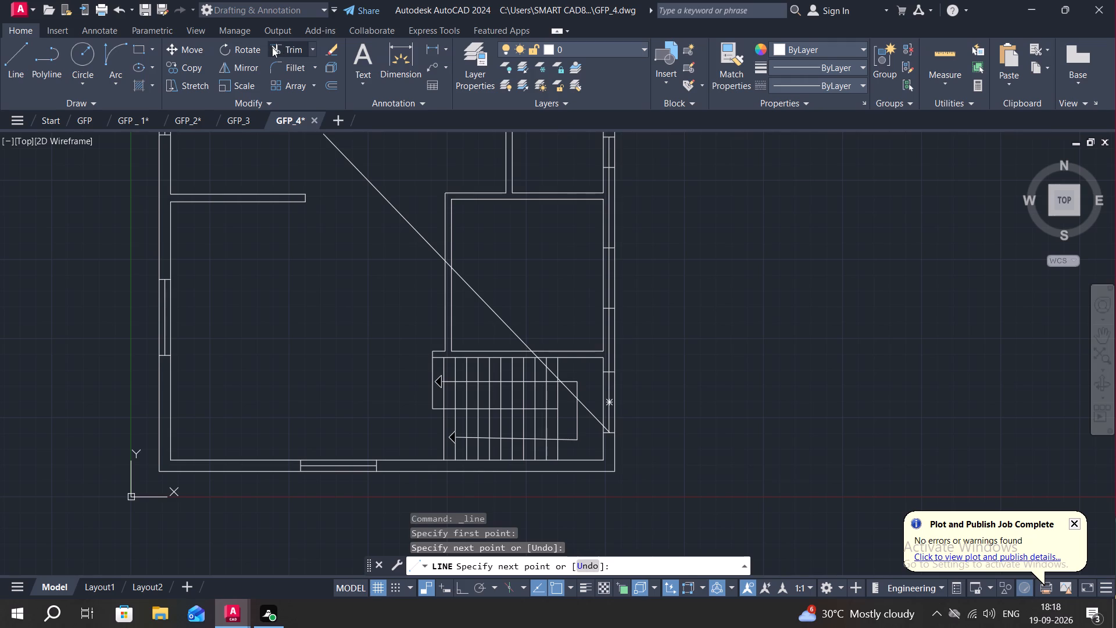
{"action": "left_click", "coordinate": [609, 351]}
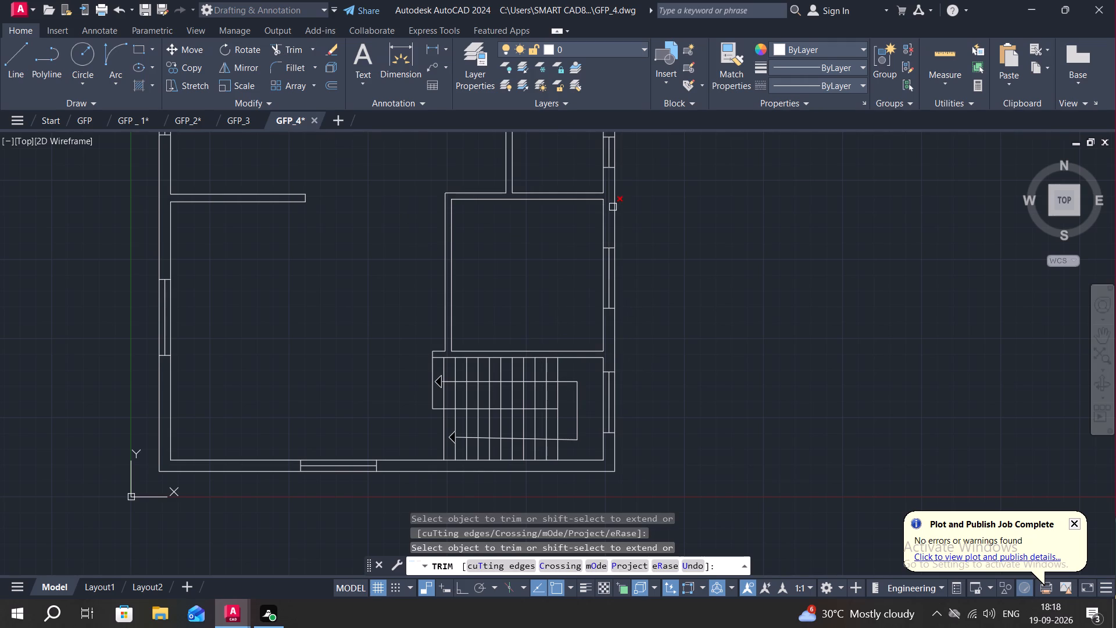
{"action": "left_click", "coordinate": [613, 207]}
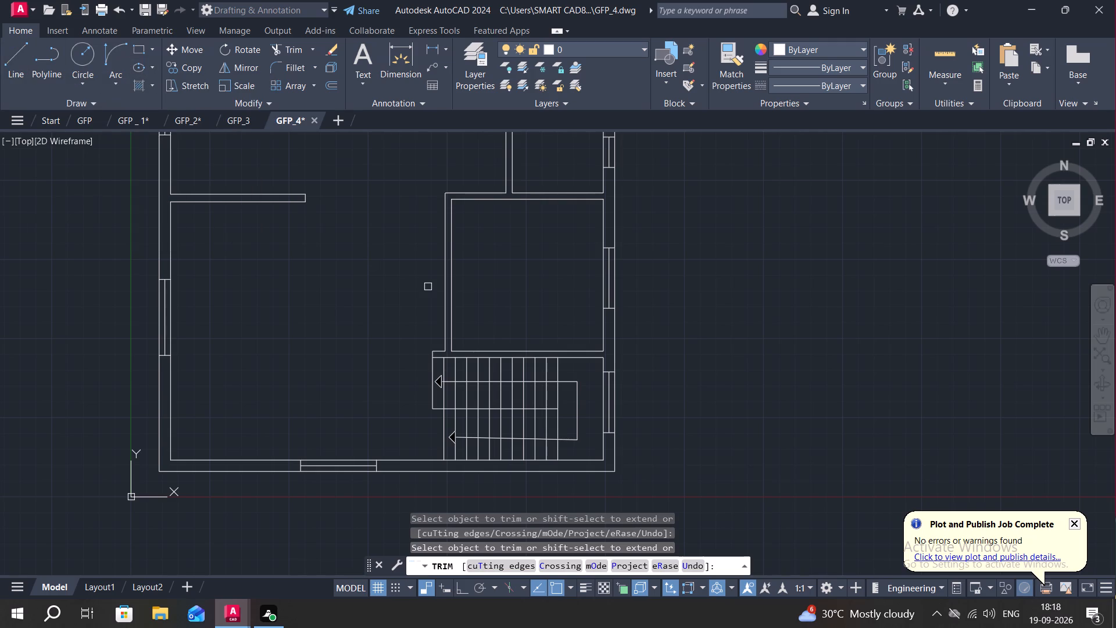
{"action": "key", "text": "Escape"}
Offset the staircase east window's centre line 2" to both sides.
{"action": "type", "text": "O"}
{"action": "key", "text": "space"}
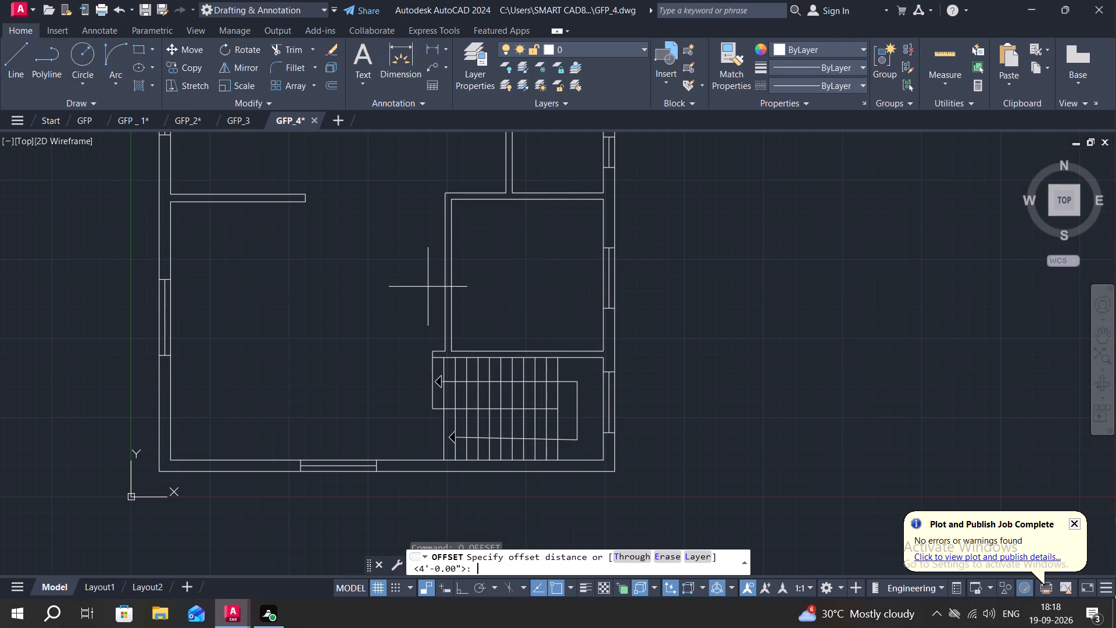
{"action": "key", "text": "3"}
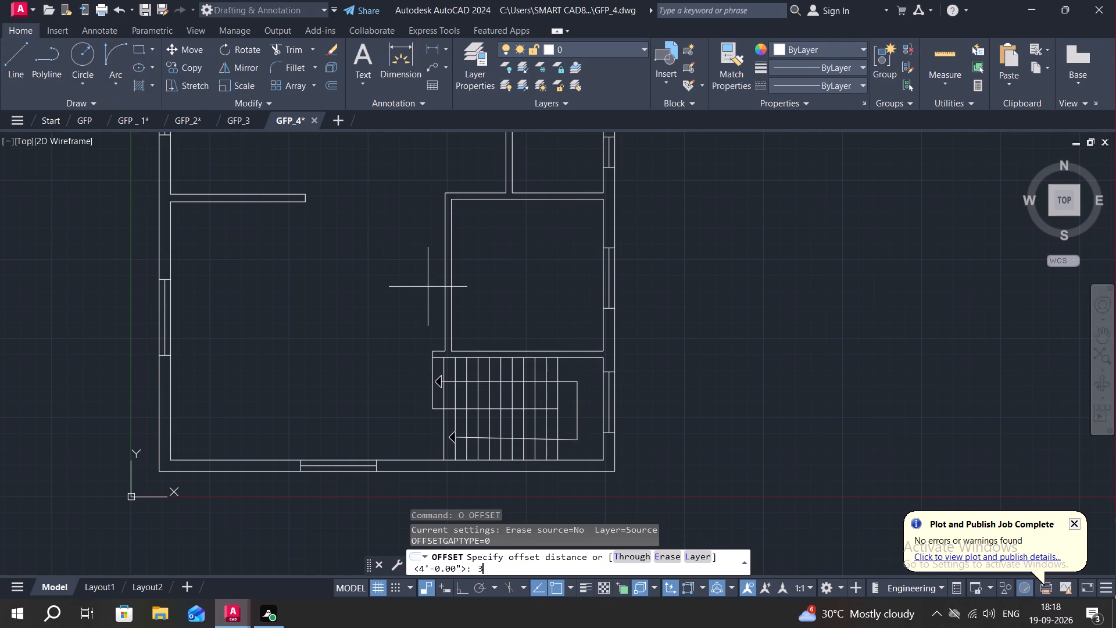
{"action": "key", "text": "BackSpace"}
{"action": "key", "text": "2"}
{"action": "key", "text": "shift+quotedbl"}
{"action": "key", "text": "Return"}
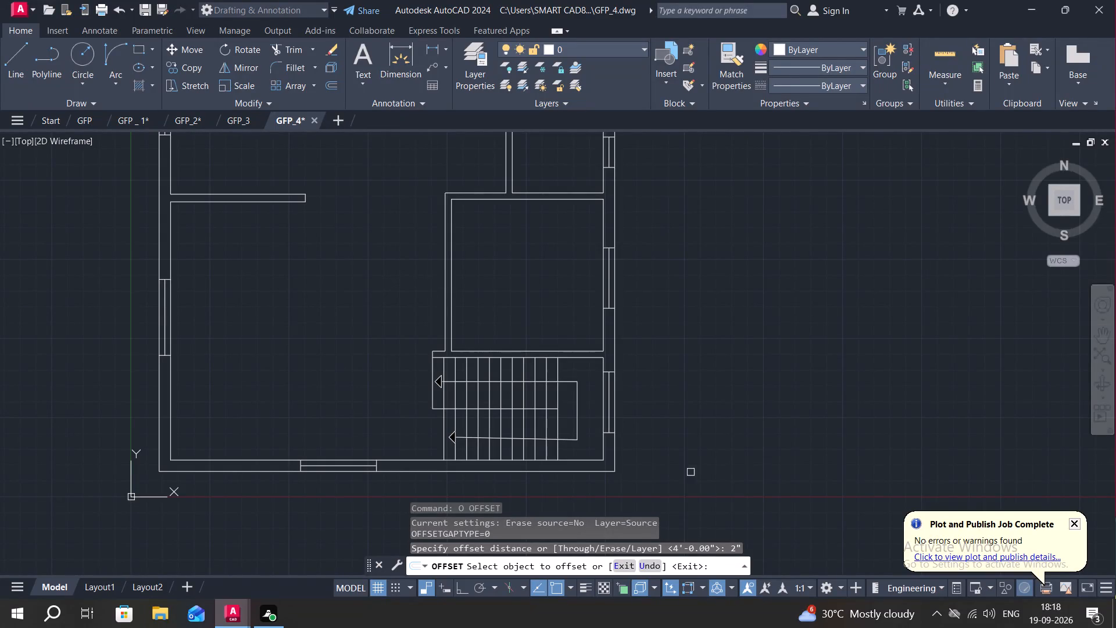
{"action": "scroll", "coordinate": [587, 427], "scroll_direction": "up", "scroll_amount": 2}
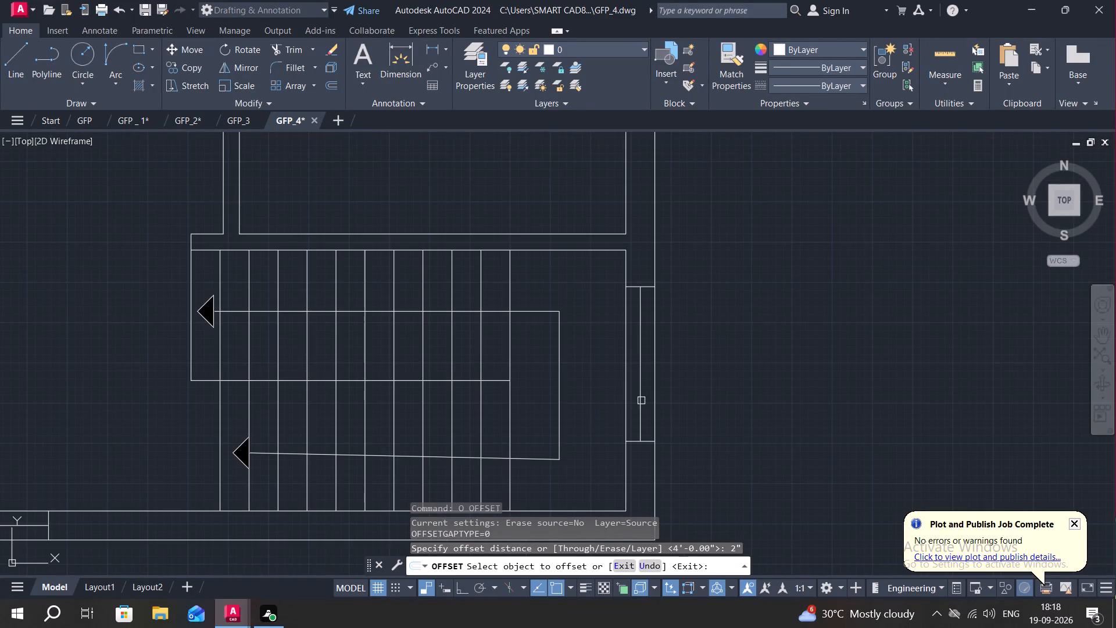
{"action": "left_click", "coordinate": [641, 401]}
{"action": "left_click", "coordinate": [626, 393]}
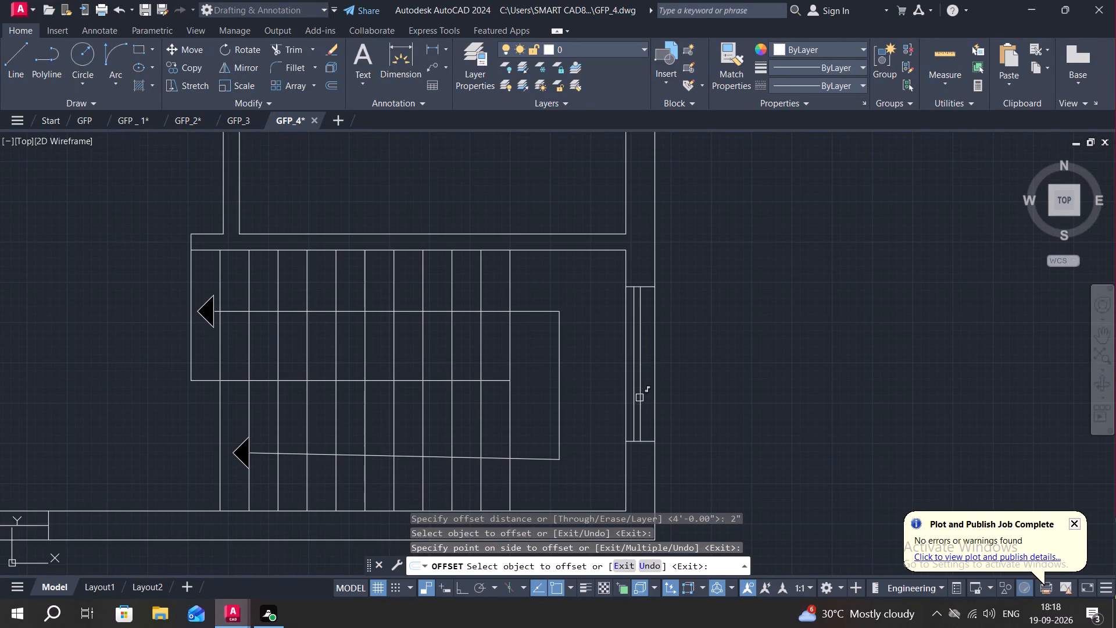
{"action": "left_click", "coordinate": [640, 398]}
{"action": "left_click", "coordinate": [652, 401]}
Offset the centre line of the south wall window 2" to both sides.
{"action": "scroll", "coordinate": [613, 404], "scroll_direction": "down", "scroll_amount": 1}
{"action": "middle_click_drag", "start_coordinate": [612, 403], "coordinate": [634, 330]}
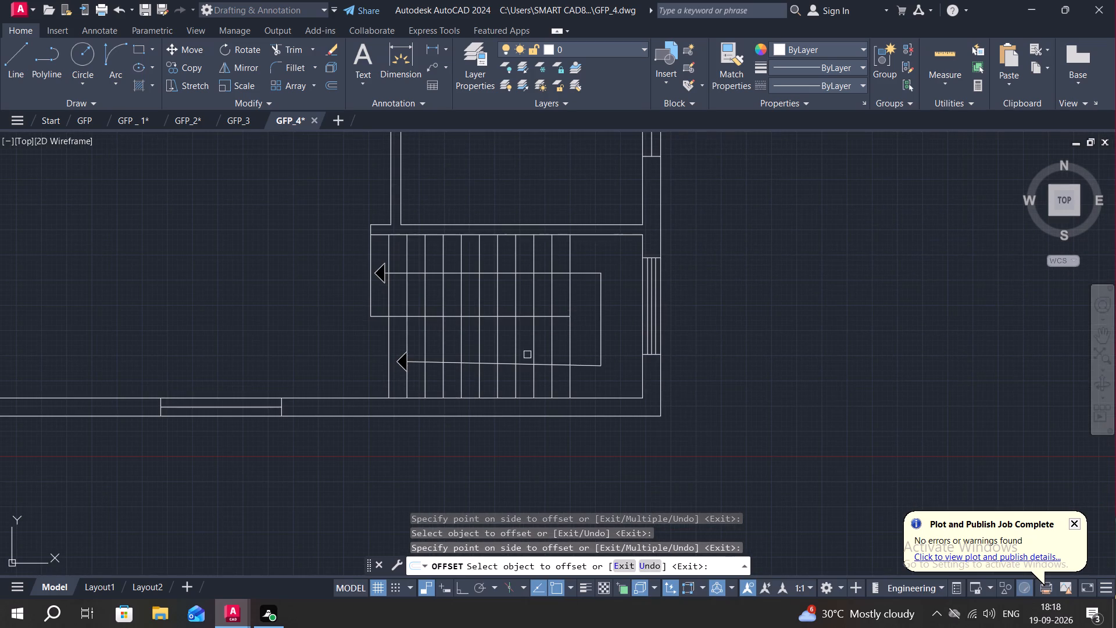
{"action": "scroll", "coordinate": [209, 412], "scroll_direction": "up", "scroll_amount": 2}
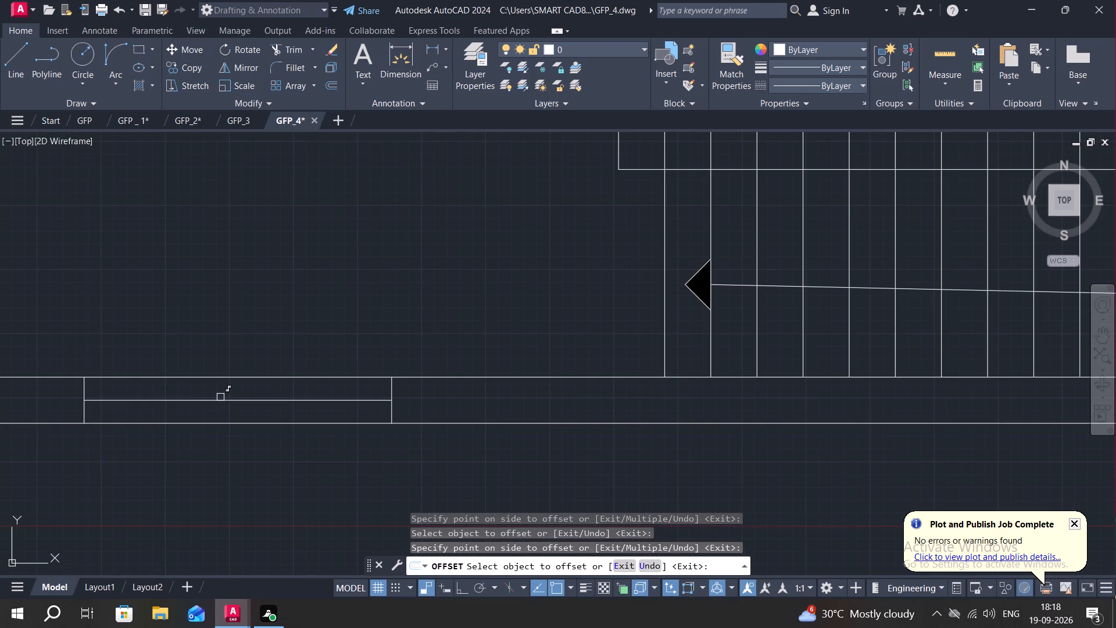
{"action": "left_click", "coordinate": [223, 398]}
{"action": "left_click", "coordinate": [234, 388]}
{"action": "left_click", "coordinate": [241, 401]}
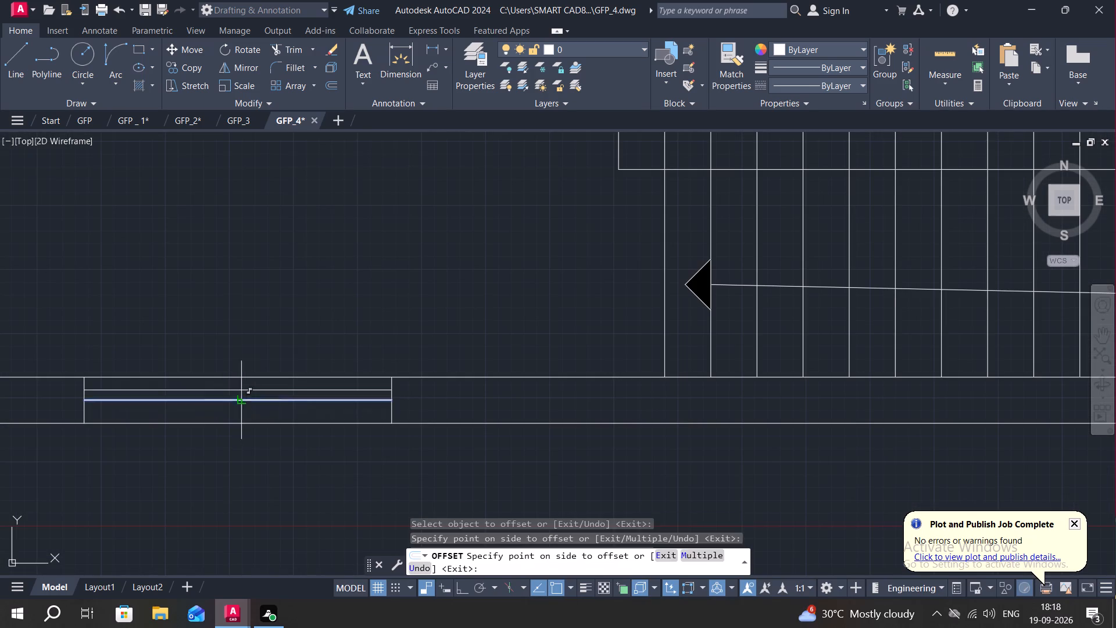
{"action": "left_click", "coordinate": [239, 415]}
Offset the centre line 2" to both sides in the east window of the room just north of the staircase.
{"action": "scroll", "coordinate": [202, 415], "scroll_direction": "down", "scroll_amount": 2}
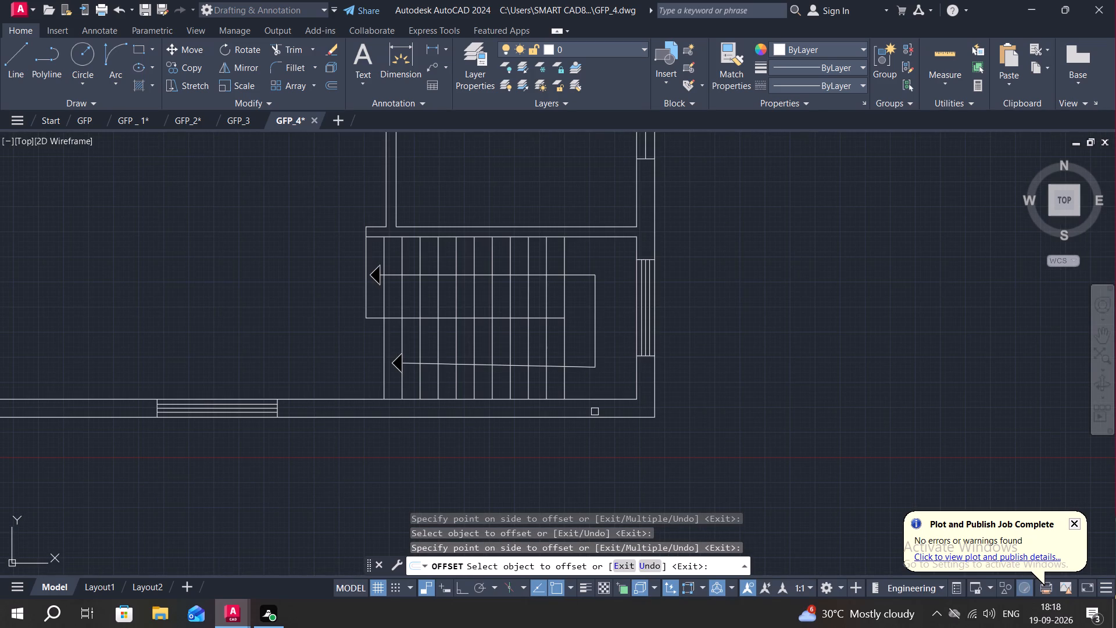
{"action": "middle_click_drag", "start_coordinate": [593, 444], "coordinate": [525, 627]}
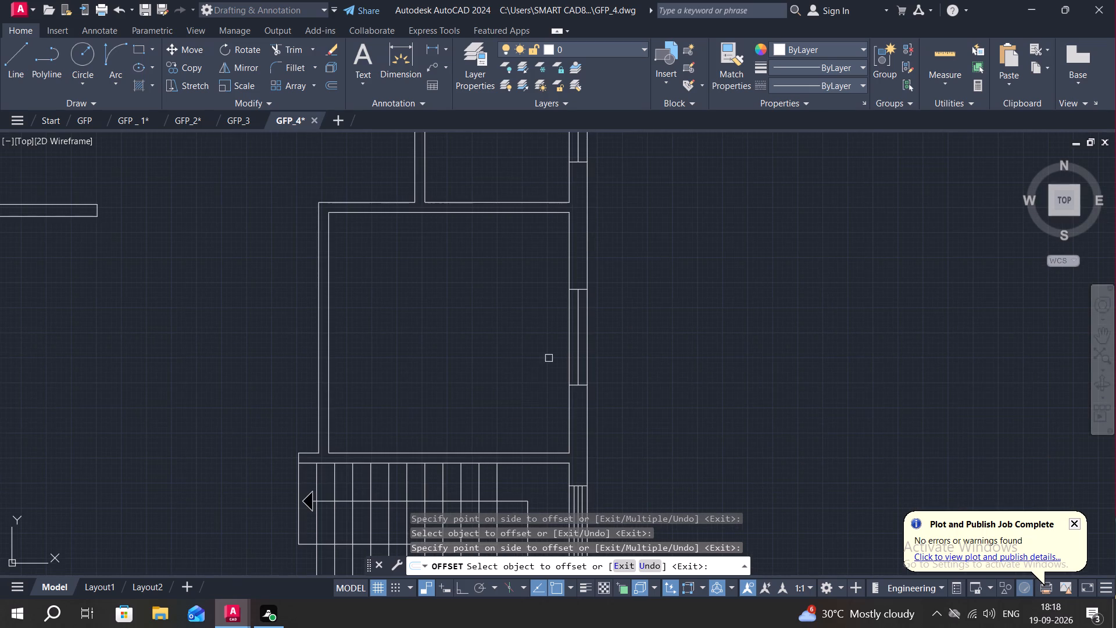
{"action": "scroll", "coordinate": [577, 355], "scroll_direction": "up", "scroll_amount": 2}
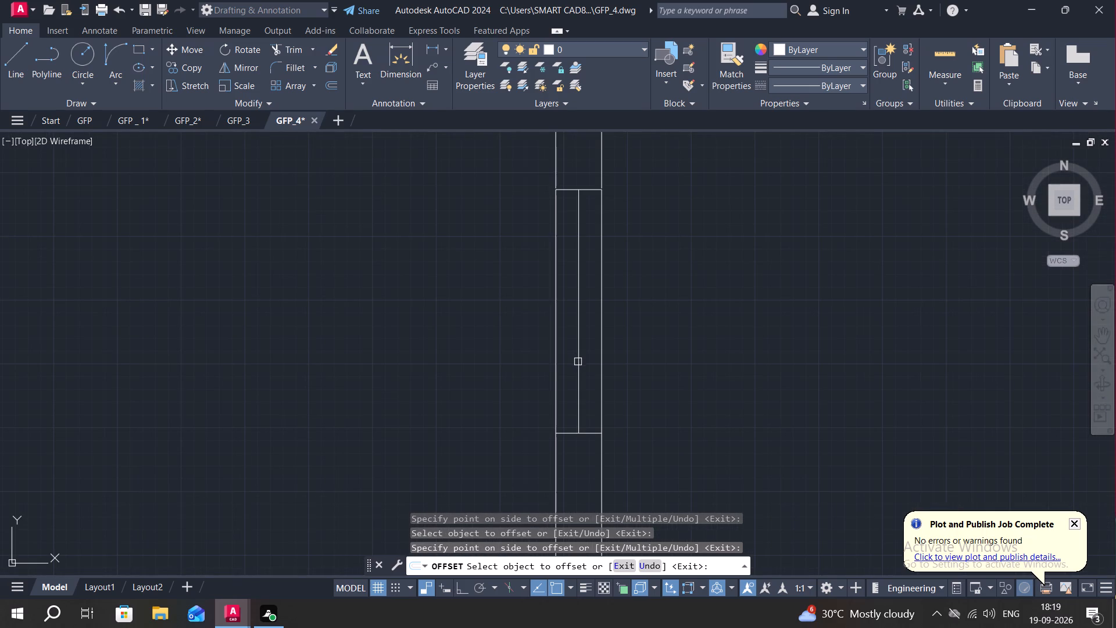
{"action": "left_click", "coordinate": [578, 421]}
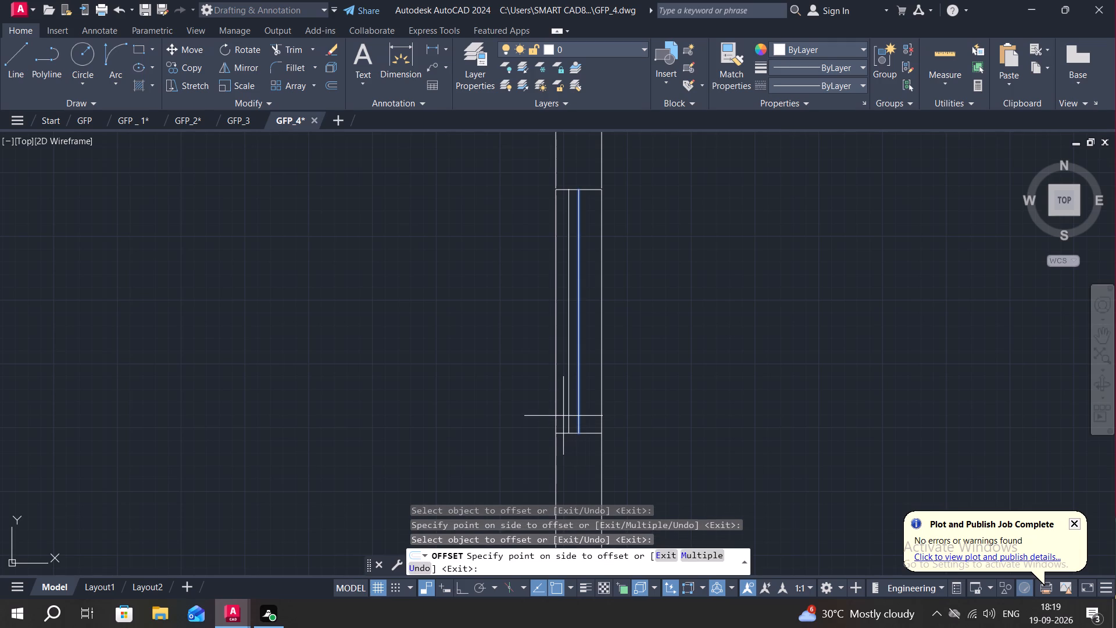
{"action": "left_click", "coordinate": [563, 416]}
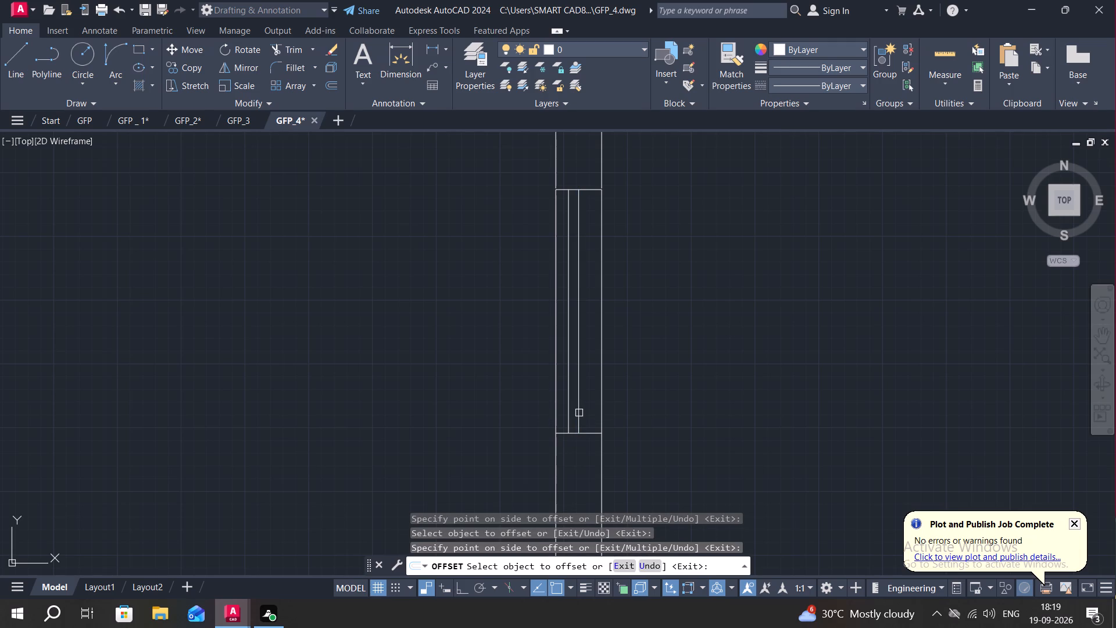
{"action": "left_click", "coordinate": [579, 413]}
{"action": "left_click", "coordinate": [600, 408]}
Offset the centre line of the small room's east window 2" to both sides.
{"action": "scroll", "coordinate": [524, 428], "scroll_direction": "down", "scroll_amount": 2}
{"action": "middle_click_drag", "start_coordinate": [534, 363], "coordinate": [634, 621]}
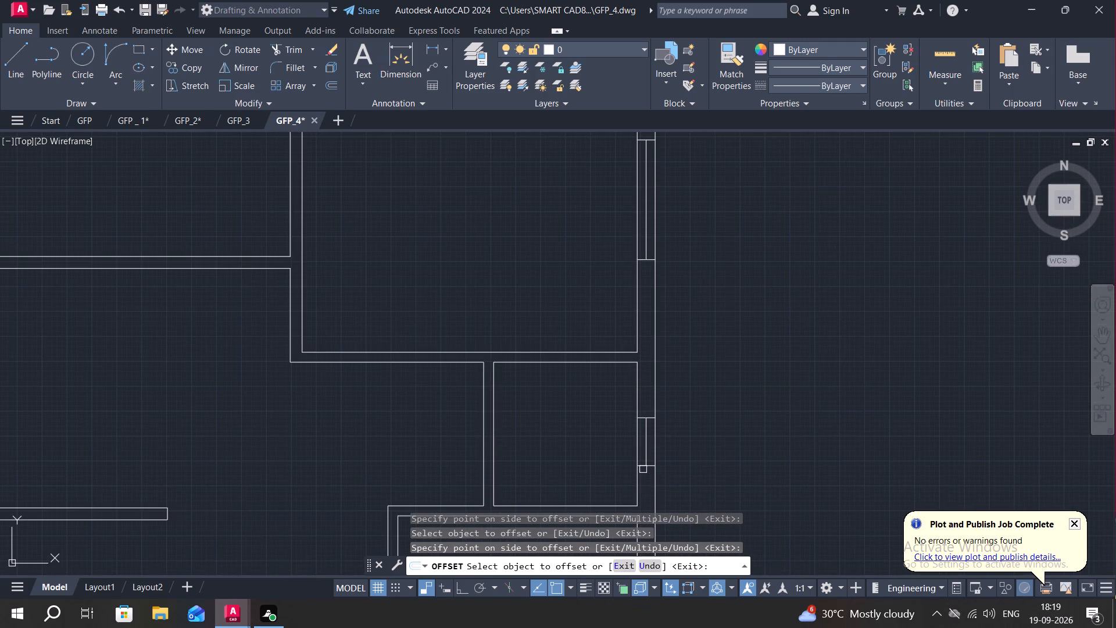
{"action": "scroll", "coordinate": [643, 469], "scroll_direction": "up", "scroll_amount": 2}
{"action": "left_click", "coordinate": [649, 443]}
{"action": "left_click", "coordinate": [635, 437]}
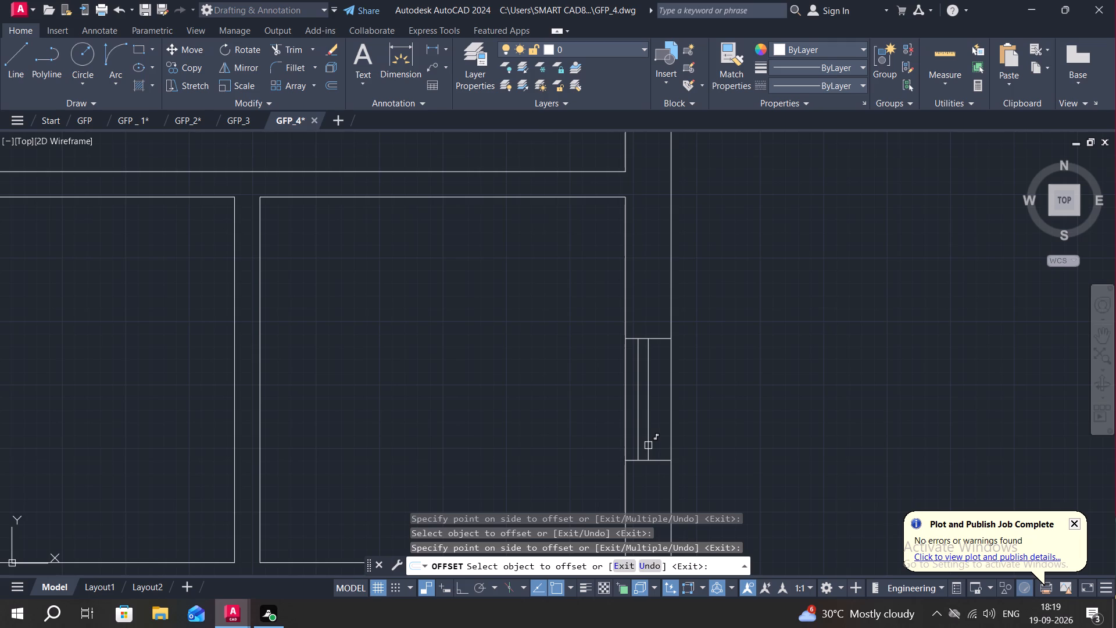
{"action": "left_click", "coordinate": [648, 445]}
{"action": "left_click", "coordinate": [664, 444]}
Offset the centre line of the northeast room's east window 2" to both sides.
{"action": "scroll", "coordinate": [571, 443], "scroll_direction": "down", "scroll_amount": 1}
{"action": "middle_click_drag", "start_coordinate": [573, 402], "coordinate": [595, 608]}
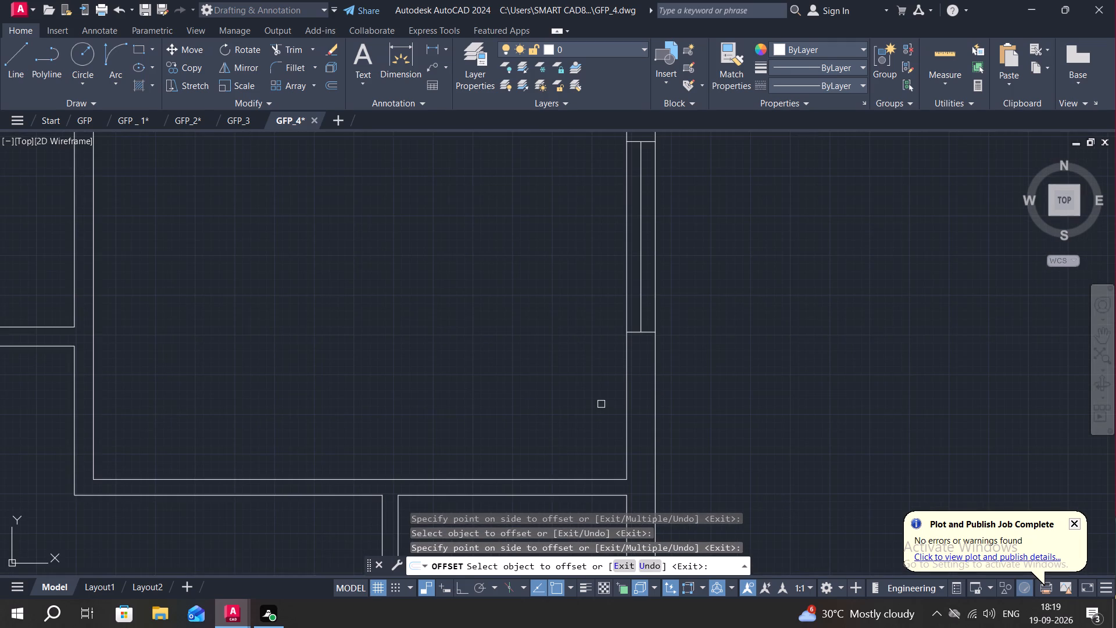
{"action": "middle_click_drag", "start_coordinate": [624, 488], "coordinate": [617, 567]}
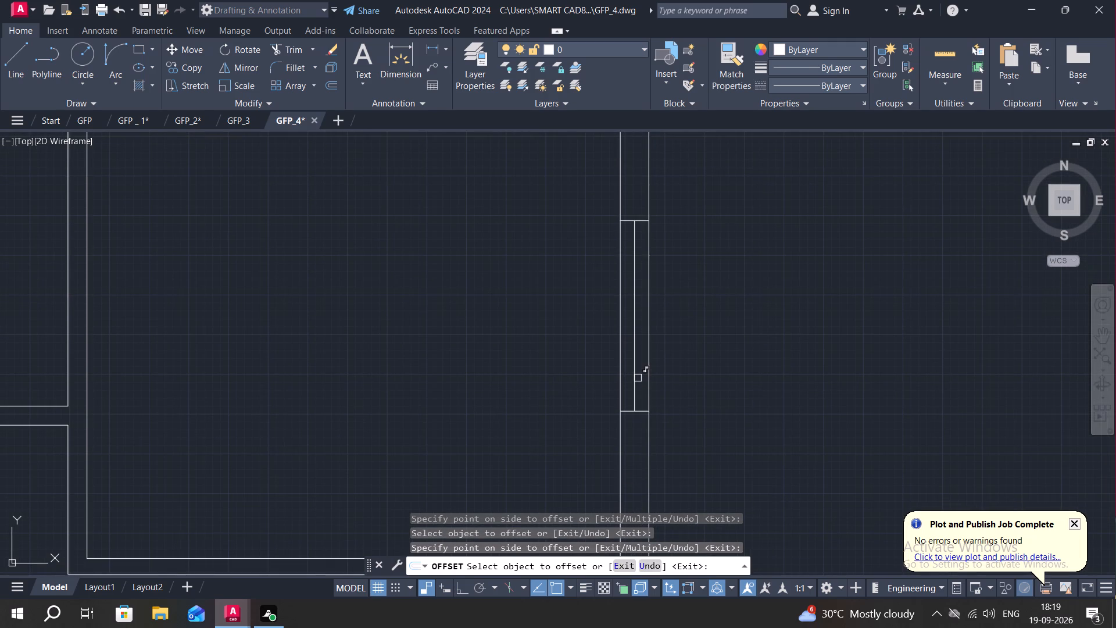
{"action": "left_click", "coordinate": [635, 378]}
{"action": "left_click", "coordinate": [616, 383]}
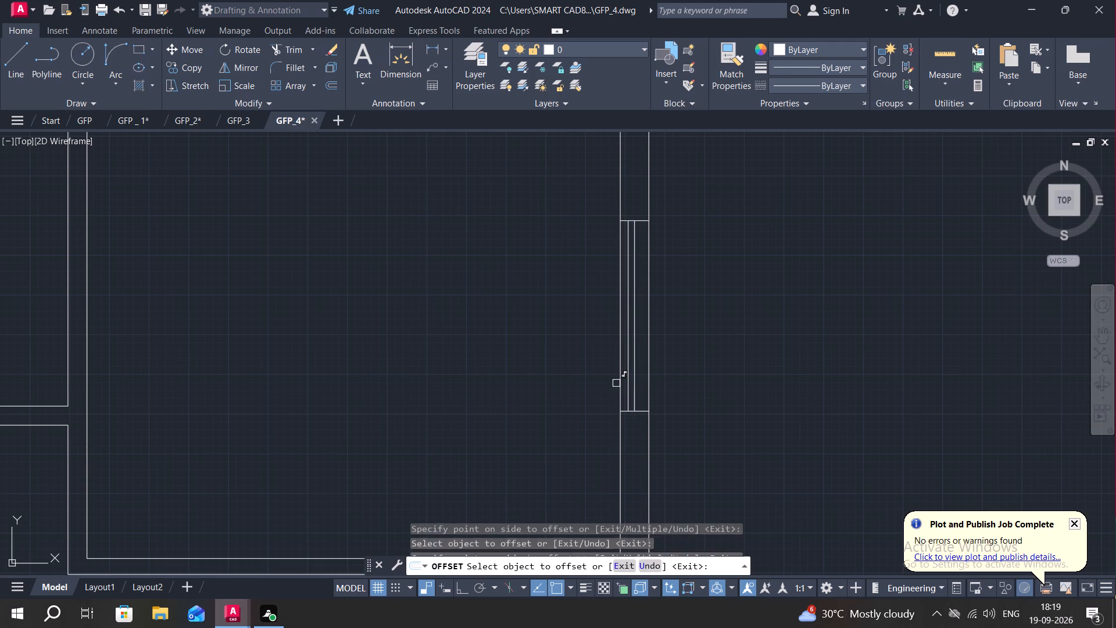
{"action": "left_click", "coordinate": [636, 389]}
{"action": "left_click", "coordinate": [649, 396]}
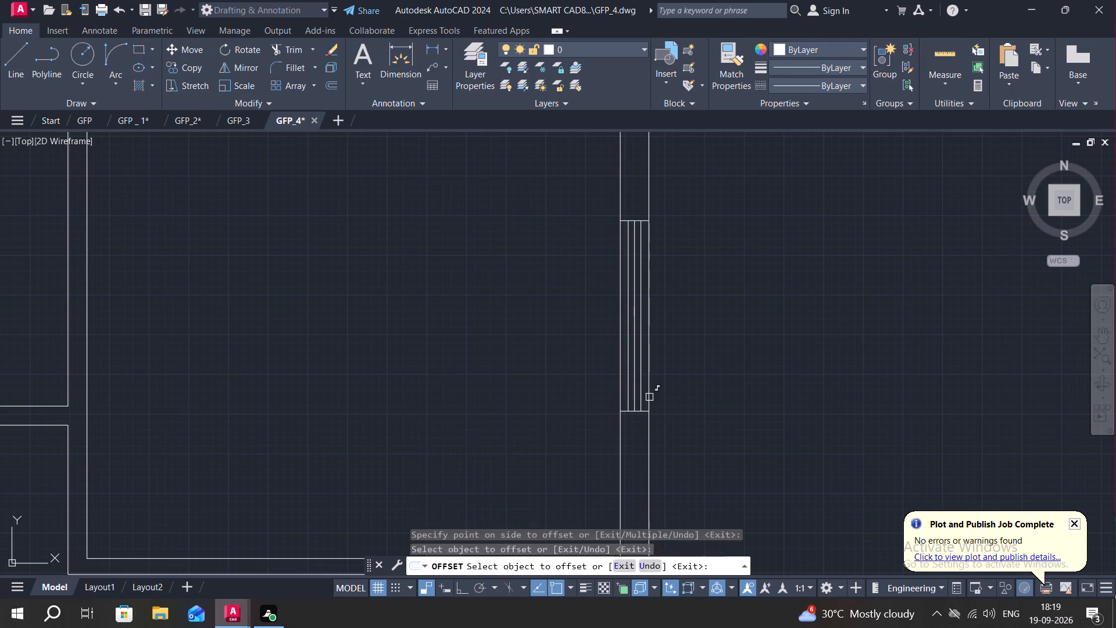
Offset the centre line of the northeast room's north window 2" to both sides.
{"action": "scroll", "coordinate": [553, 438], "scroll_direction": "down", "scroll_amount": 2}
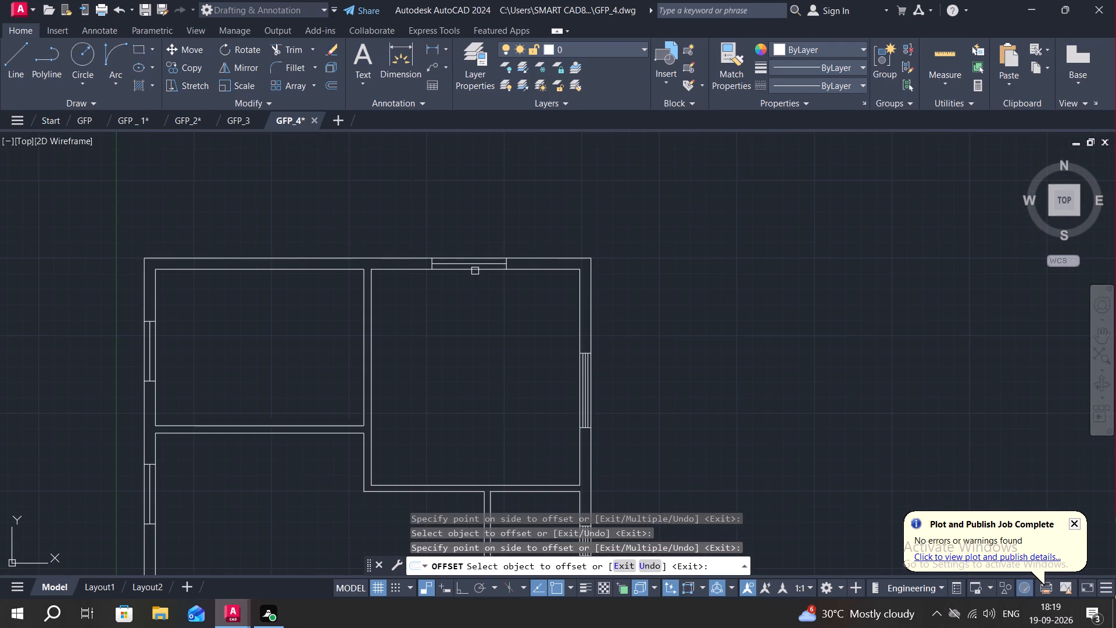
{"action": "scroll", "coordinate": [471, 256], "scroll_direction": "up", "scroll_amount": 4}
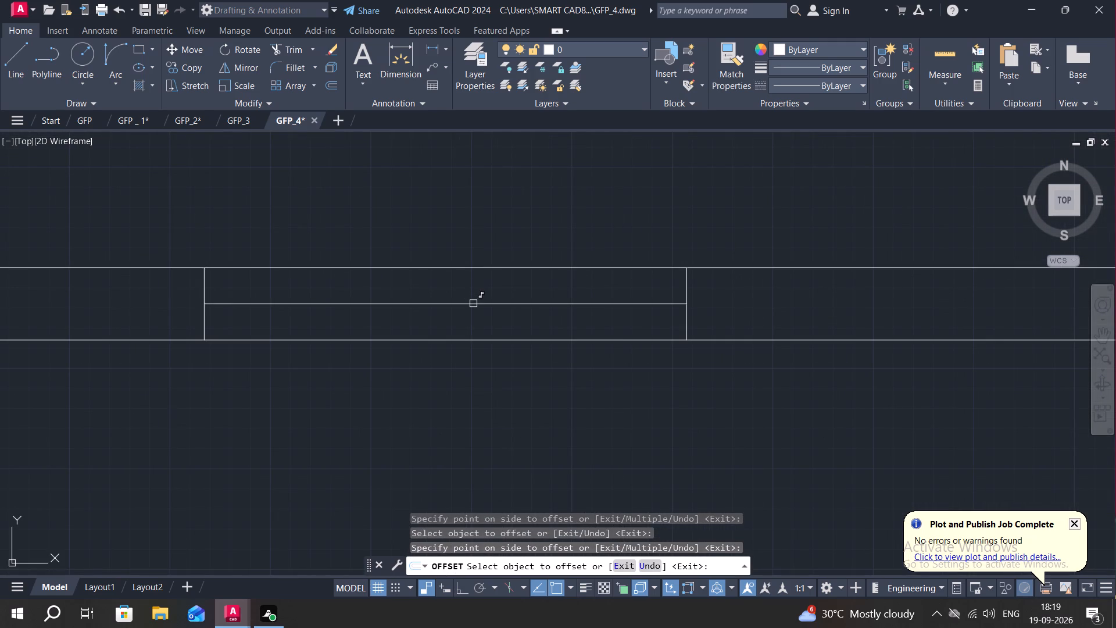
{"action": "left_click", "coordinate": [473, 305]}
{"action": "left_click", "coordinate": [478, 284]}
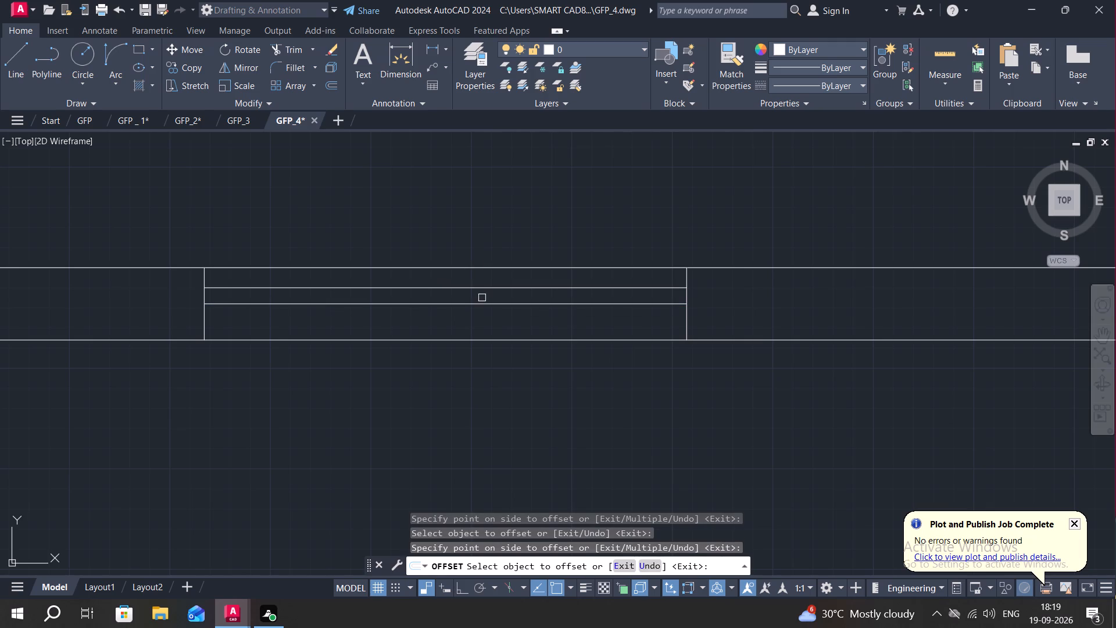
{"action": "left_click", "coordinate": [487, 304]}
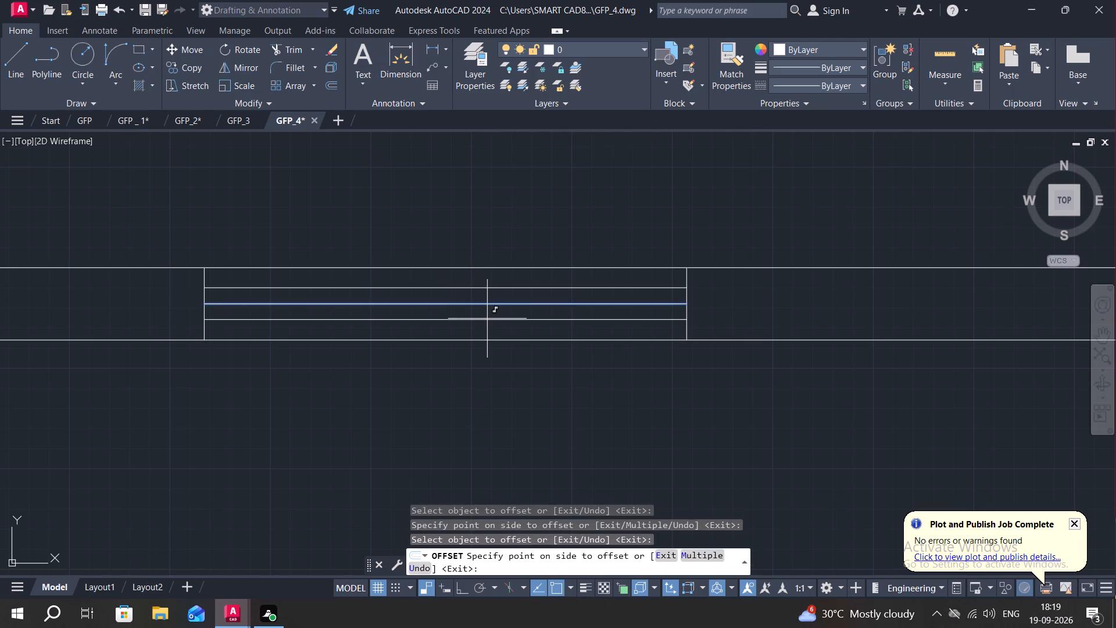
{"action": "left_click", "coordinate": [487, 319]}
Offset the centre line of the northwest room's west window 2" to both sides.
{"action": "scroll", "coordinate": [458, 344], "scroll_direction": "down", "scroll_amount": 2}
{"action": "middle_click_drag", "start_coordinate": [313, 372], "coordinate": [827, 360]}
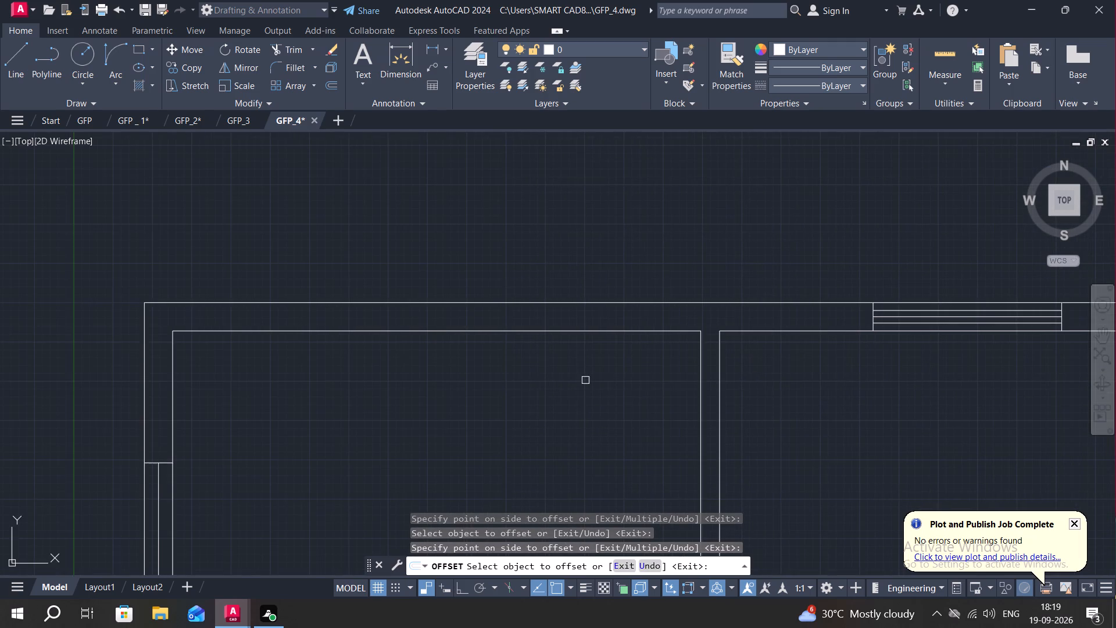
{"action": "middle_click_drag", "start_coordinate": [427, 382], "coordinate": [793, 275]}
{"action": "middle_click_drag", "start_coordinate": [557, 411], "coordinate": [566, 317]}
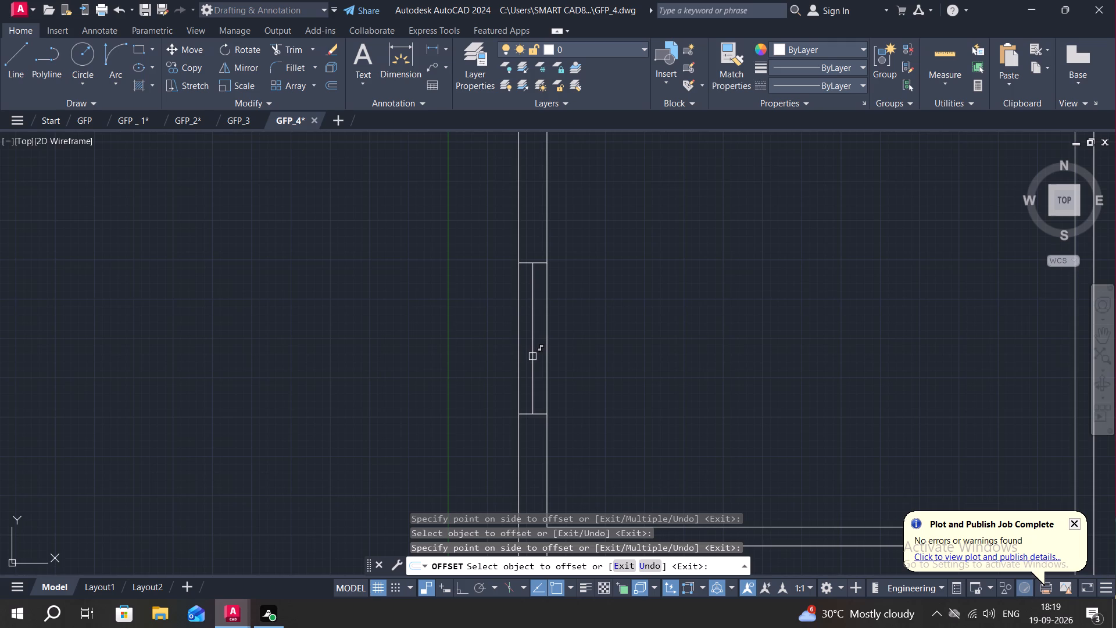
{"action": "left_click", "coordinate": [532, 356]}
{"action": "left_click", "coordinate": [524, 354]}
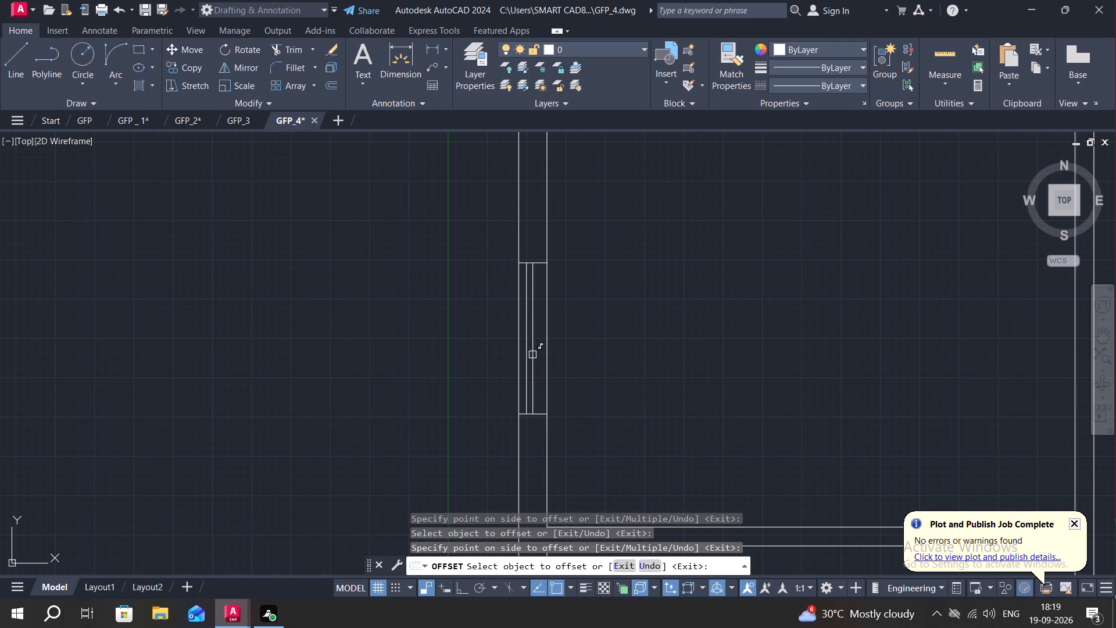
{"action": "left_click", "coordinate": [532, 355]}
{"action": "left_click", "coordinate": [541, 359]}
Offset the centre line of the middle window in the west wall 2" to both sides.
{"action": "scroll", "coordinate": [609, 372], "scroll_direction": "down", "scroll_amount": 2}
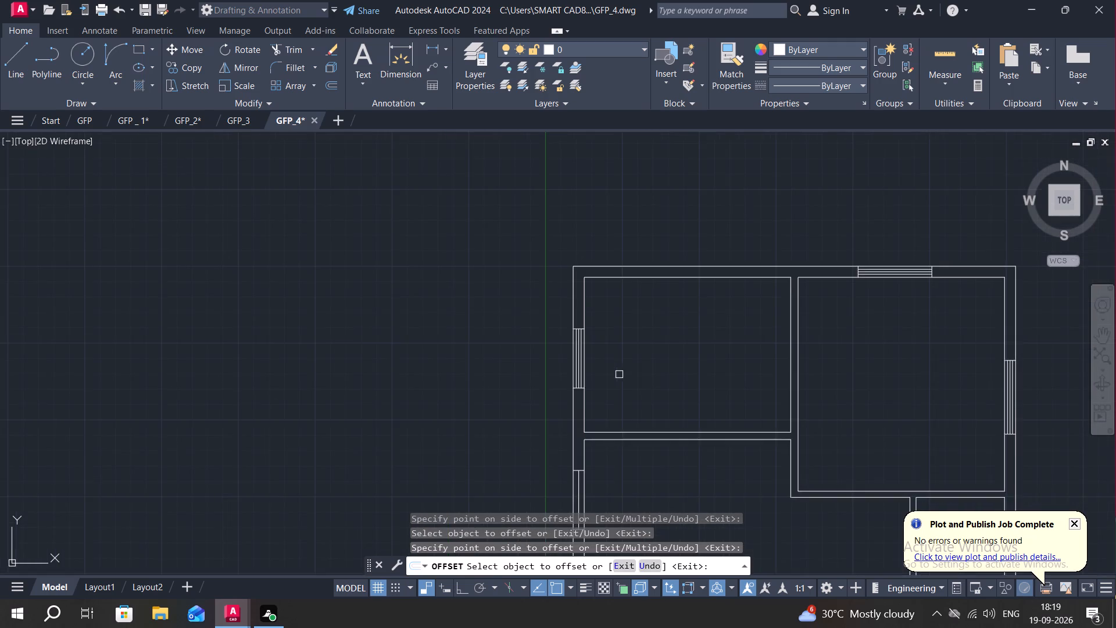
{"action": "middle_click_drag", "start_coordinate": [619, 374], "coordinate": [611, 256]}
{"action": "scroll", "coordinate": [566, 390], "scroll_direction": "up", "scroll_amount": 2}
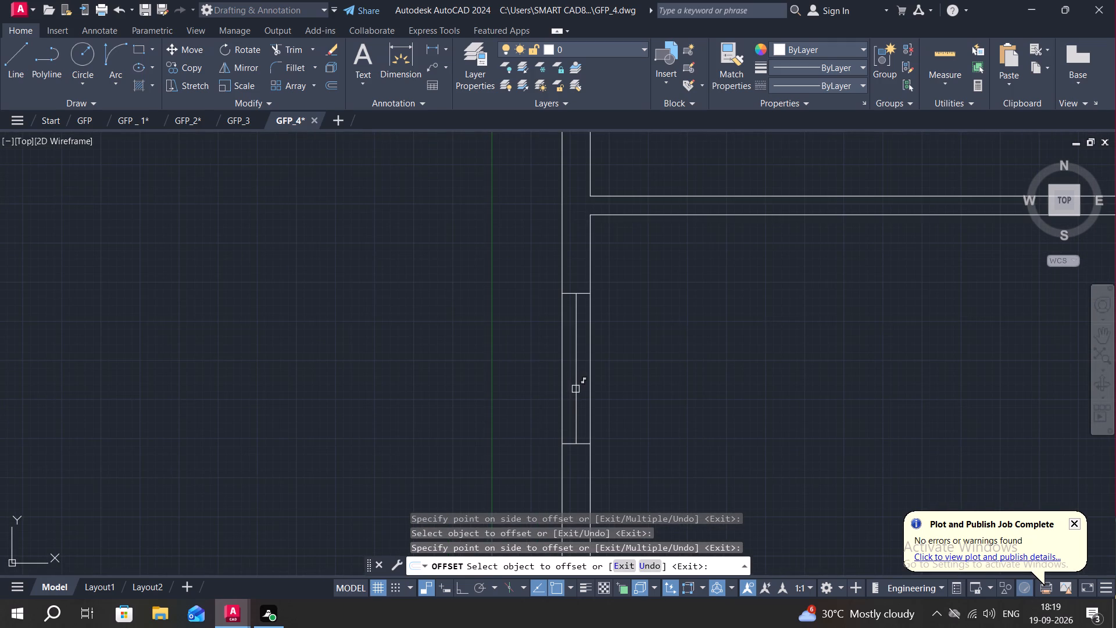
{"action": "left_click", "coordinate": [575, 389]}
{"action": "left_click", "coordinate": [562, 390]}
{"action": "left_click", "coordinate": [578, 390]}
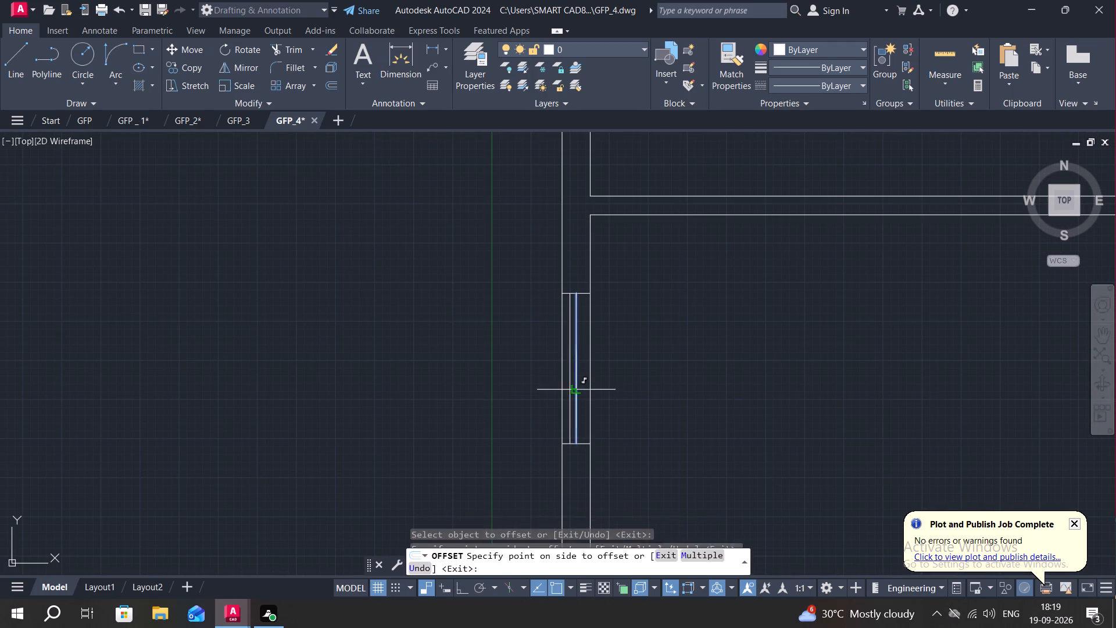
{"action": "left_click", "coordinate": [598, 392]}
Offset the centre line of the southernmost west wall window 2" to both sides and finish the Offset command.
{"action": "scroll", "coordinate": [646, 392], "scroll_direction": "down", "scroll_amount": 1}
{"action": "middle_click_drag", "start_coordinate": [682, 373], "coordinate": [675, 269]}
{"action": "middle_click_drag", "start_coordinate": [690, 366], "coordinate": [672, 293]}
{"action": "middle_click_drag", "start_coordinate": [623, 402], "coordinate": [598, 308]}
{"action": "middle_click_drag", "start_coordinate": [586, 399], "coordinate": [590, 288]}
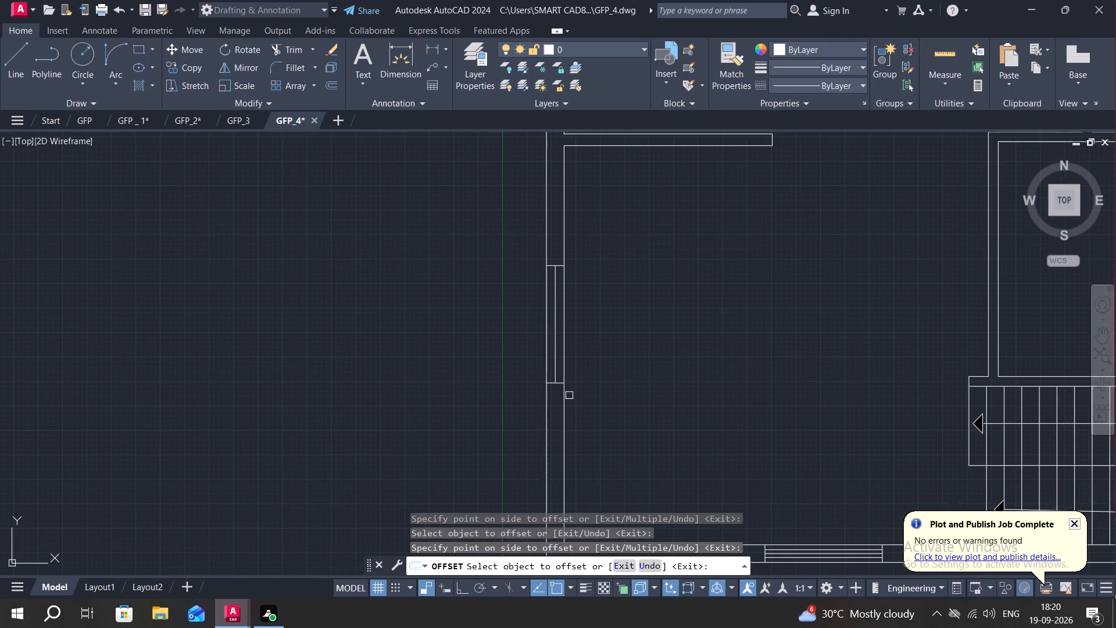
{"action": "middle_click_drag", "start_coordinate": [569, 397], "coordinate": [576, 349]}
{"action": "middle_click_drag", "start_coordinate": [583, 342], "coordinate": [570, 486]}
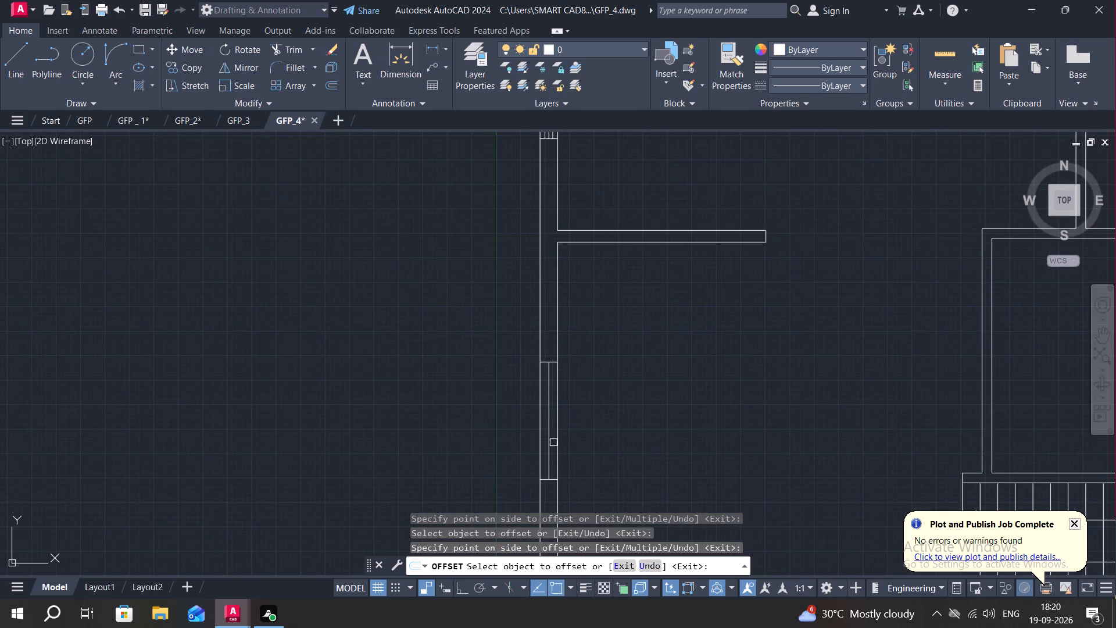
{"action": "scroll", "coordinate": [553, 443], "scroll_direction": "up", "scroll_amount": 1}
{"action": "left_click", "coordinate": [545, 431]}
{"action": "left_click", "coordinate": [530, 437]}
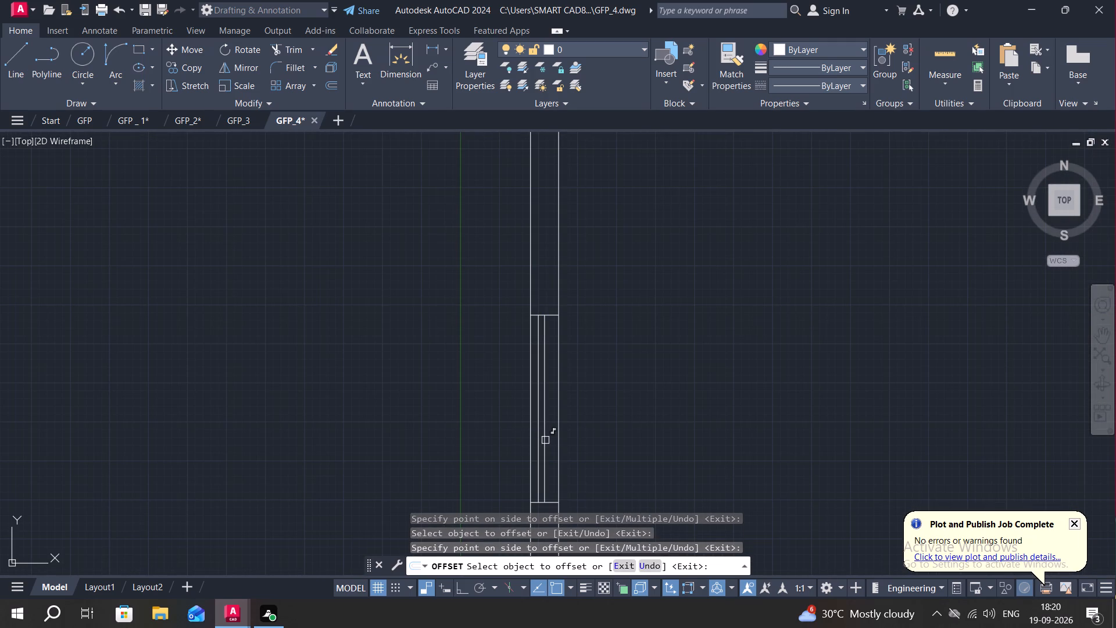
{"action": "left_click", "coordinate": [546, 440]}
{"action": "left_click", "coordinate": [557, 447]}
{"action": "scroll", "coordinate": [628, 444], "scroll_direction": "down", "scroll_amount": 2}
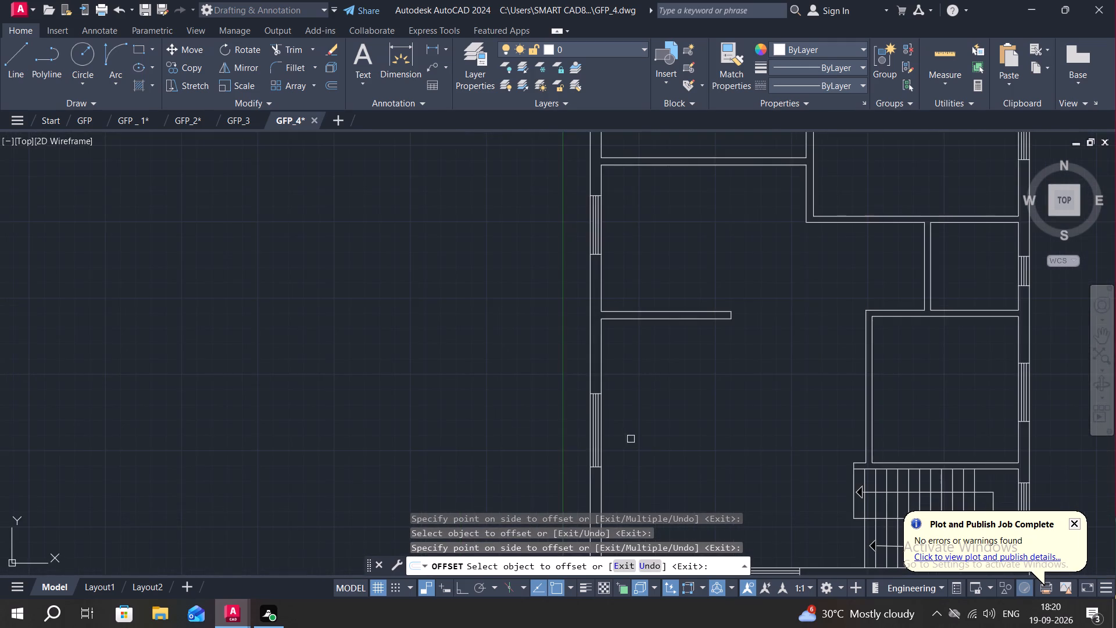
{"action": "scroll", "coordinate": [655, 446], "scroll_direction": "down", "scroll_amount": 3}
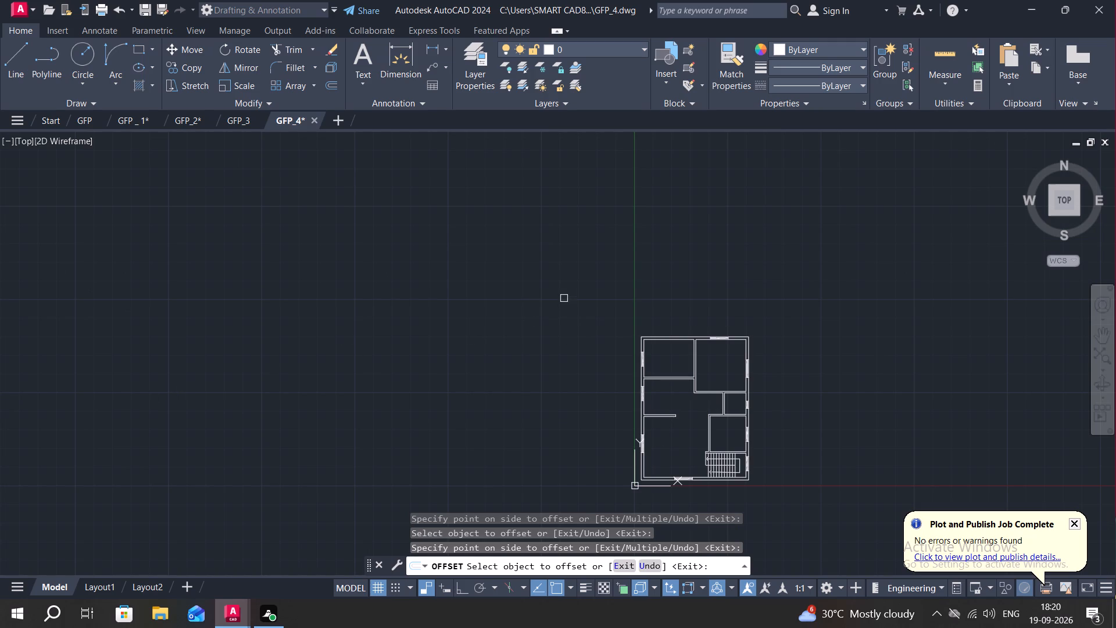
{"action": "key", "text": "Escape"}
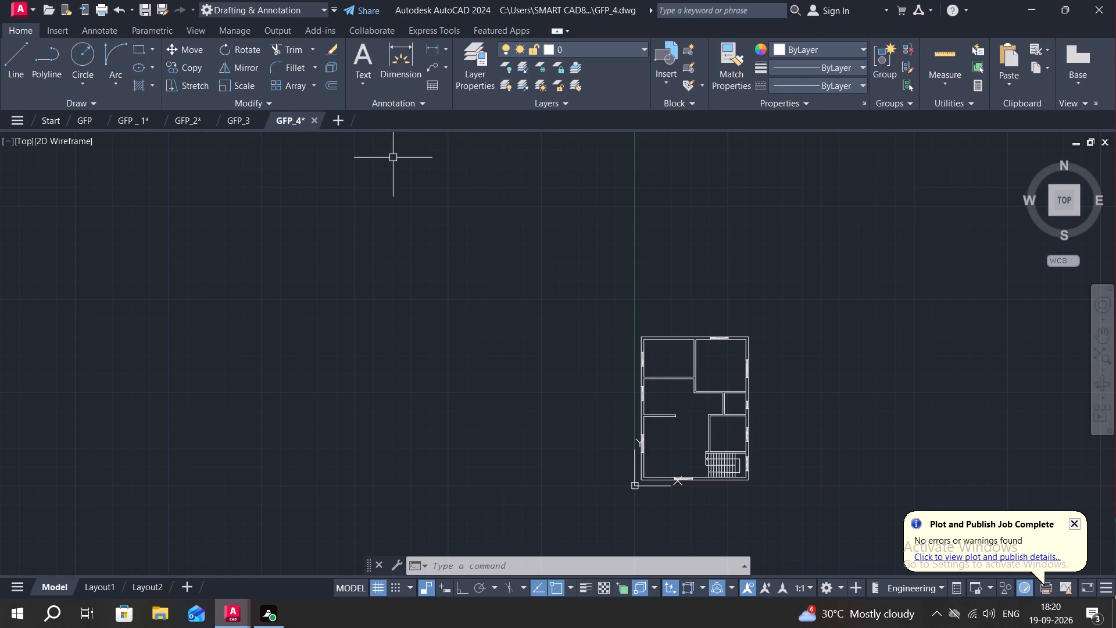
Start the Trim command and remove the centre line of the northwest room's west window.
{"action": "key", "text": "t"}
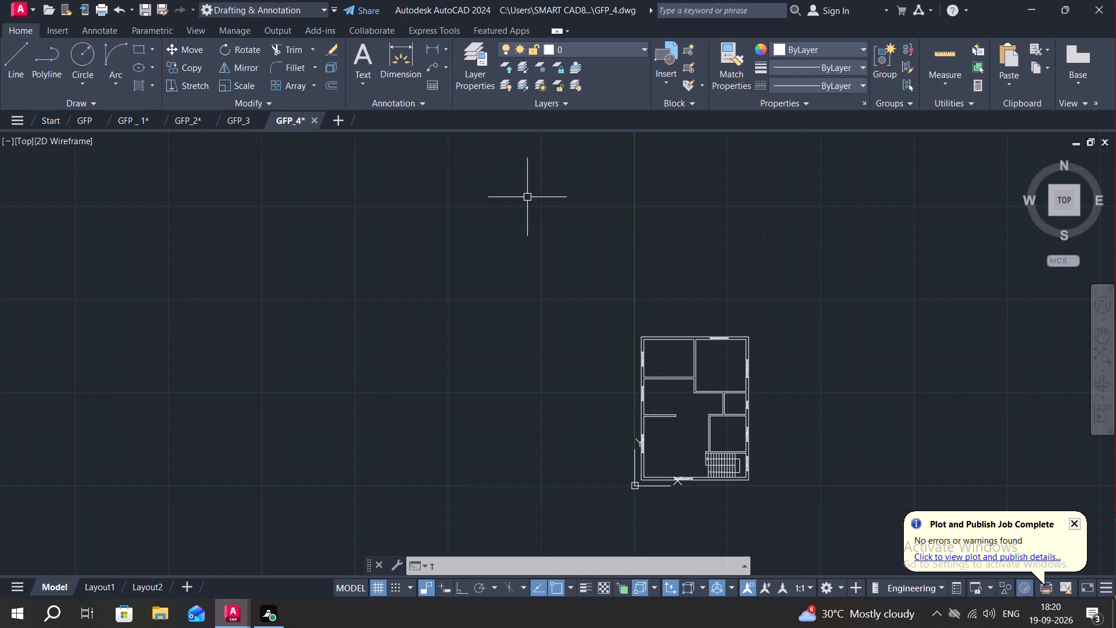
{"action": "key", "text": "r"}
{"action": "key", "text": "space"}
{"action": "middle_click_drag", "start_coordinate": [643, 202], "coordinate": [626, 160]}
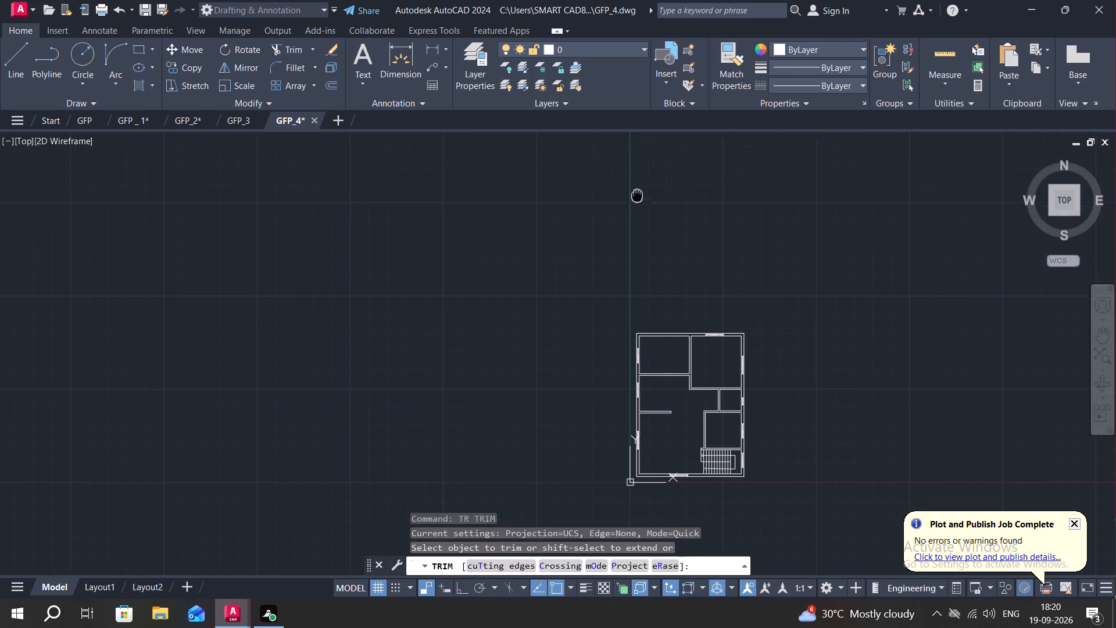
{"action": "middle_click_drag", "start_coordinate": [626, 160], "coordinate": [603, 75]}
{"action": "scroll", "coordinate": [599, 225], "scroll_direction": "up", "scroll_amount": 6}
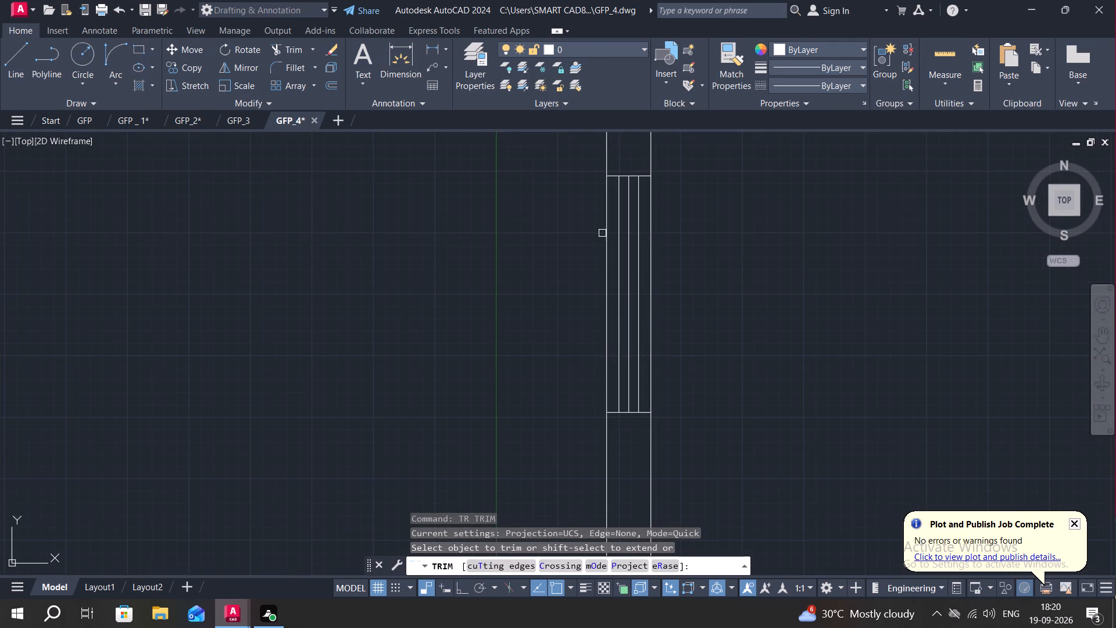
{"action": "left_click", "coordinate": [625, 237]}
Trim away the centre line of the middle window in the west wall.
{"action": "scroll", "coordinate": [572, 247], "scroll_direction": "down", "scroll_amount": 2}
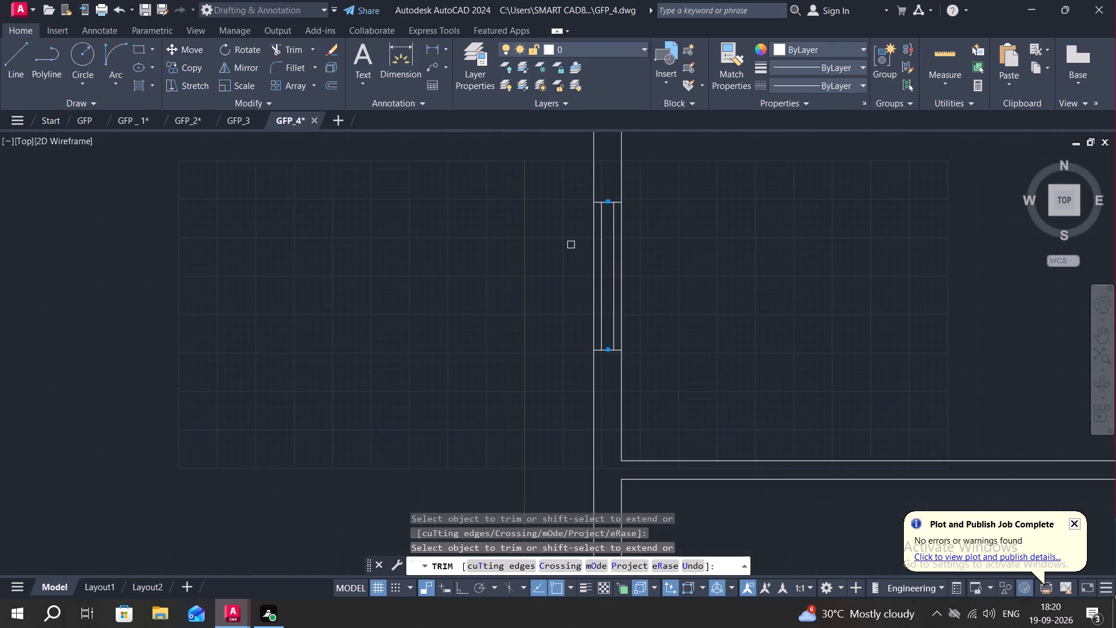
{"action": "middle_click_drag", "start_coordinate": [525, 216], "coordinate": [509, 76]}
{"action": "scroll", "coordinate": [578, 316], "scroll_direction": "up", "scroll_amount": 4}
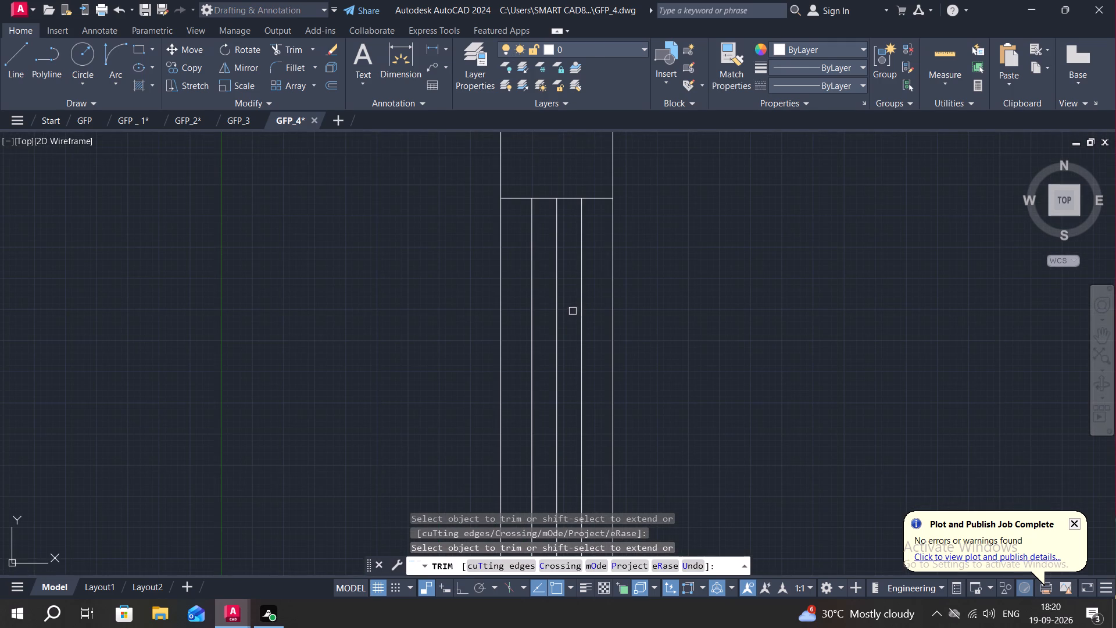
{"action": "left_click", "coordinate": [557, 299]}
Trim away the centre line of the southernmost window in the west wall.
{"action": "scroll", "coordinate": [459, 289], "scroll_direction": "down", "scroll_amount": 2}
{"action": "middle_click_drag", "start_coordinate": [447, 262], "coordinate": [453, 162]}
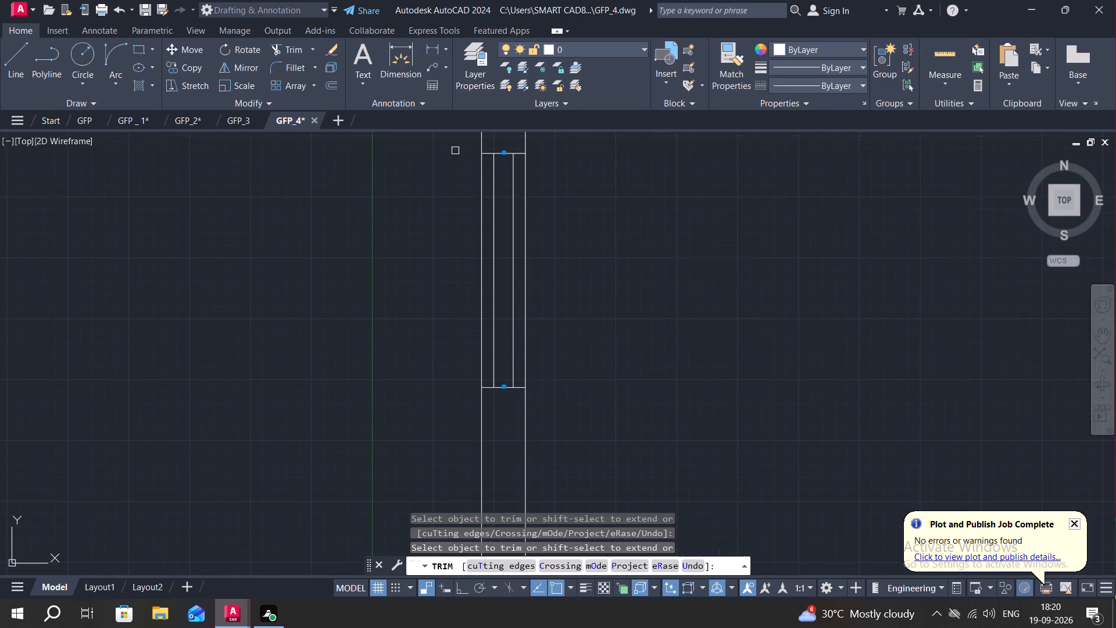
{"action": "middle_click_drag", "start_coordinate": [433, 181], "coordinate": [455, 38]}
{"action": "scroll", "coordinate": [395, 227], "scroll_direction": "down", "scroll_amount": 2}
{"action": "middle_click_drag", "start_coordinate": [400, 242], "coordinate": [423, 117]}
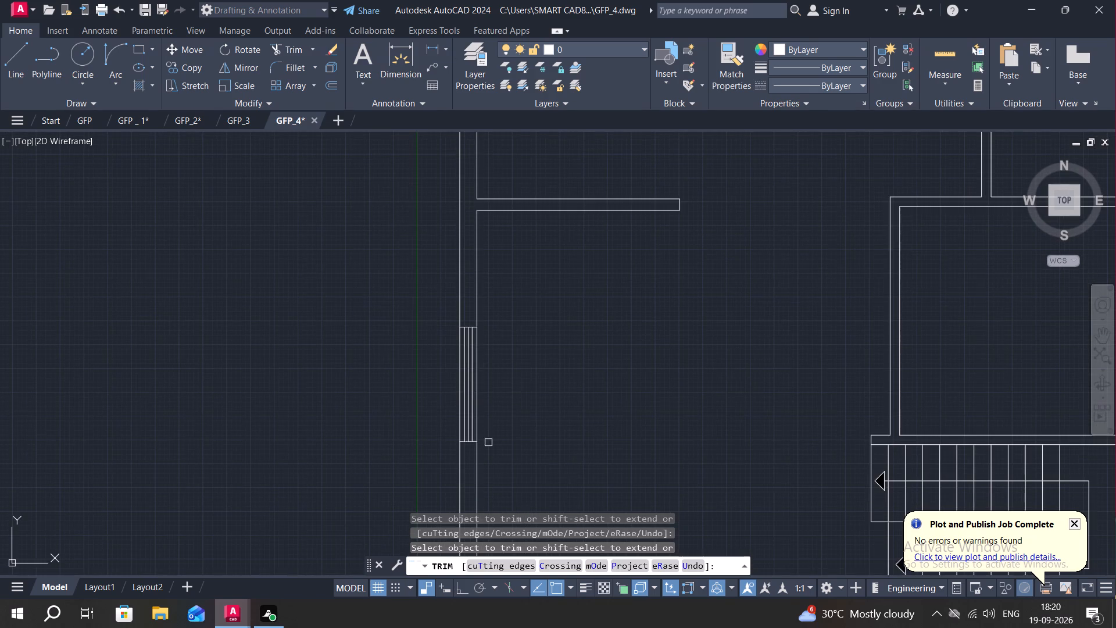
{"action": "scroll", "coordinate": [463, 410], "scroll_direction": "up", "scroll_amount": 2}
{"action": "left_click", "coordinate": [474, 373]}
Trim away the centre line of the window in the south wall.
{"action": "scroll", "coordinate": [355, 374], "scroll_direction": "down", "scroll_amount": 1}
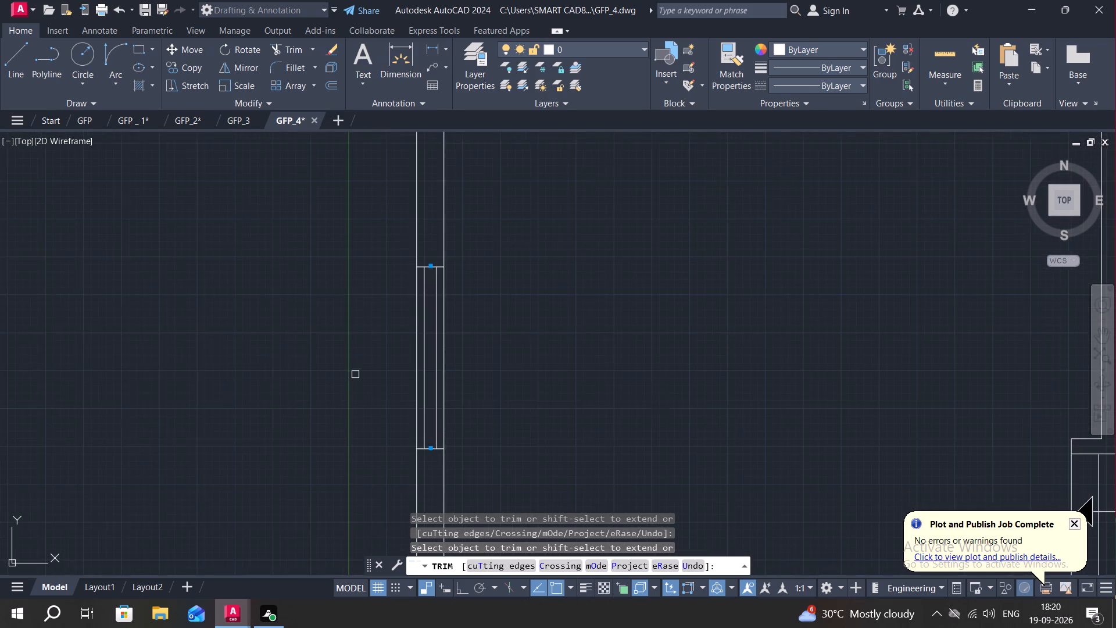
{"action": "middle_click_drag", "start_coordinate": [360, 371], "coordinate": [438, 253]}
{"action": "scroll", "coordinate": [417, 322], "scroll_direction": "up", "scroll_amount": 2}
{"action": "middle_click_drag", "start_coordinate": [417, 322], "coordinate": [444, 266]}
{"action": "middle_click_drag", "start_coordinate": [457, 335], "coordinate": [475, 233]}
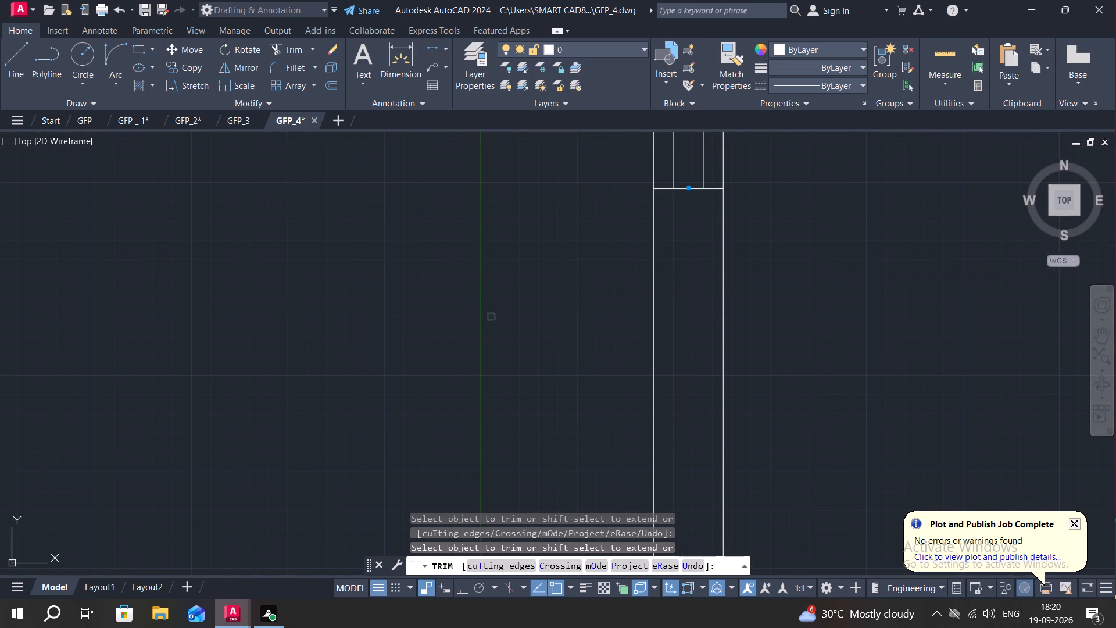
{"action": "scroll", "coordinate": [476, 352], "scroll_direction": "up", "scroll_amount": 4}
{"action": "scroll", "coordinate": [480, 347], "scroll_direction": "down", "scroll_amount": 5}
{"action": "scroll", "coordinate": [484, 344], "scroll_direction": "up", "scroll_amount": 1}
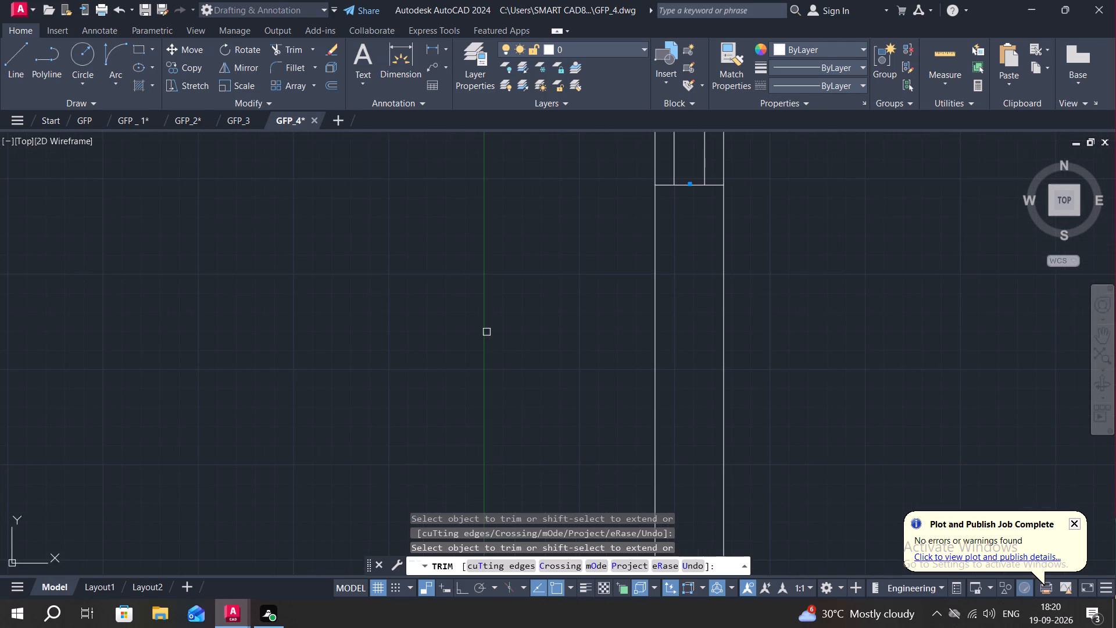
{"action": "scroll", "coordinate": [487, 332], "scroll_direction": "down", "scroll_amount": 5}
{"action": "scroll", "coordinate": [599, 411], "scroll_direction": "up", "scroll_amount": 4}
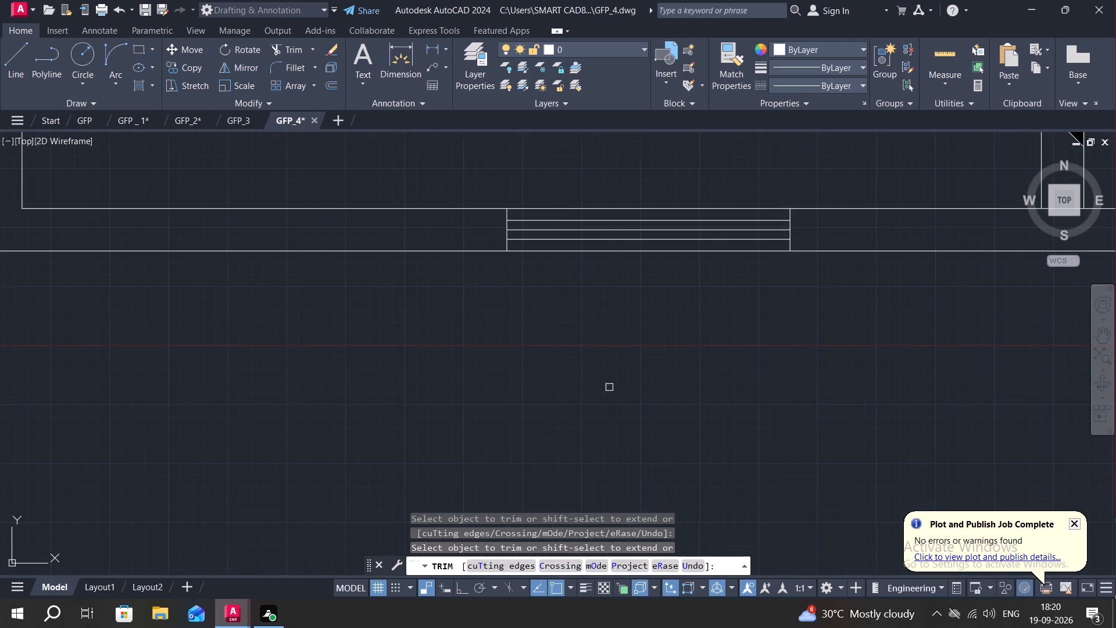
{"action": "left_click", "coordinate": [634, 231]}
Trim away the centre line of the east wall window beside the staircase.
{"action": "scroll", "coordinate": [369, 322], "scroll_direction": "down", "scroll_amount": 5}
{"action": "scroll", "coordinate": [482, 275], "scroll_direction": "up", "scroll_amount": 5}
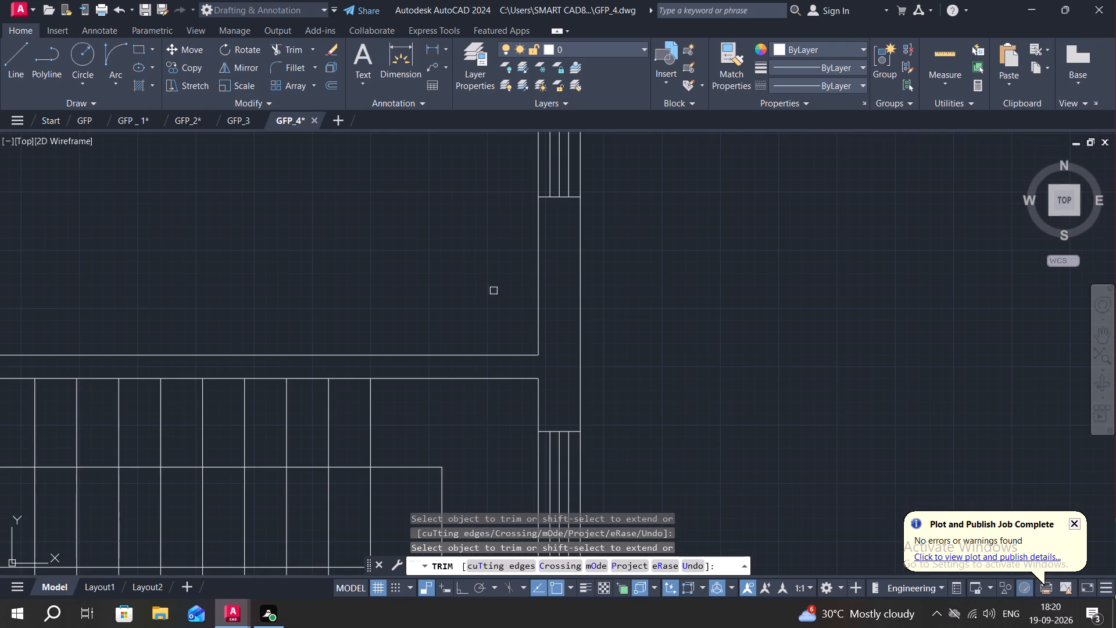
{"action": "left_click", "coordinate": [559, 443]}
Trim away the centre line of the east window in the room just north of the staircase.
{"action": "scroll", "coordinate": [772, 307], "scroll_direction": "down", "scroll_amount": 1}
{"action": "middle_click_drag", "start_coordinate": [733, 249], "coordinate": [799, 455]}
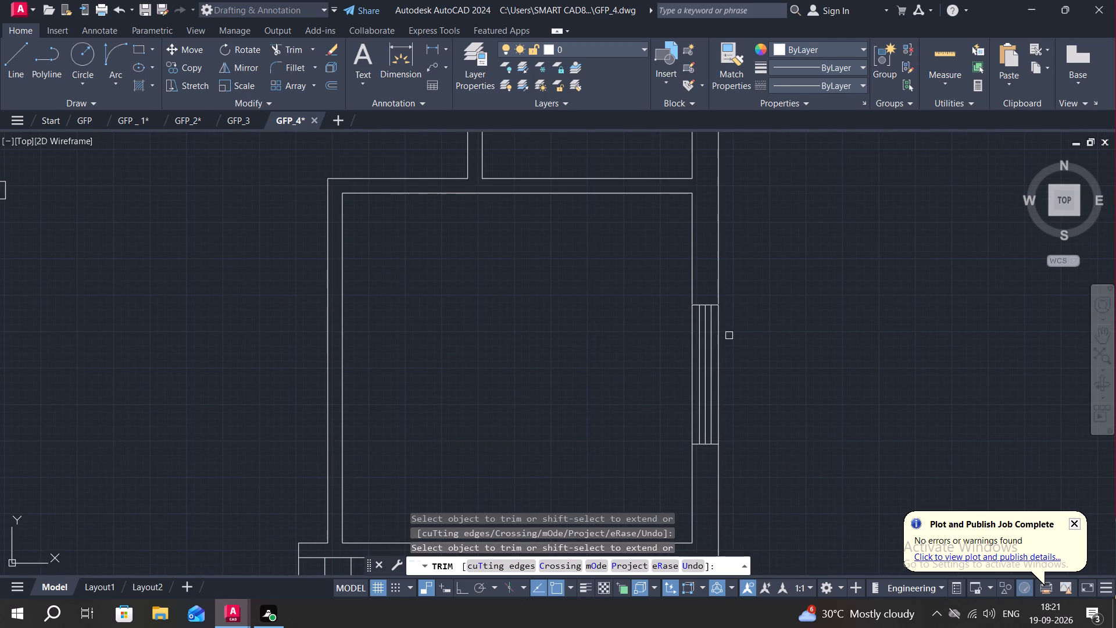
{"action": "scroll", "coordinate": [720, 335], "scroll_direction": "up", "scroll_amount": 2}
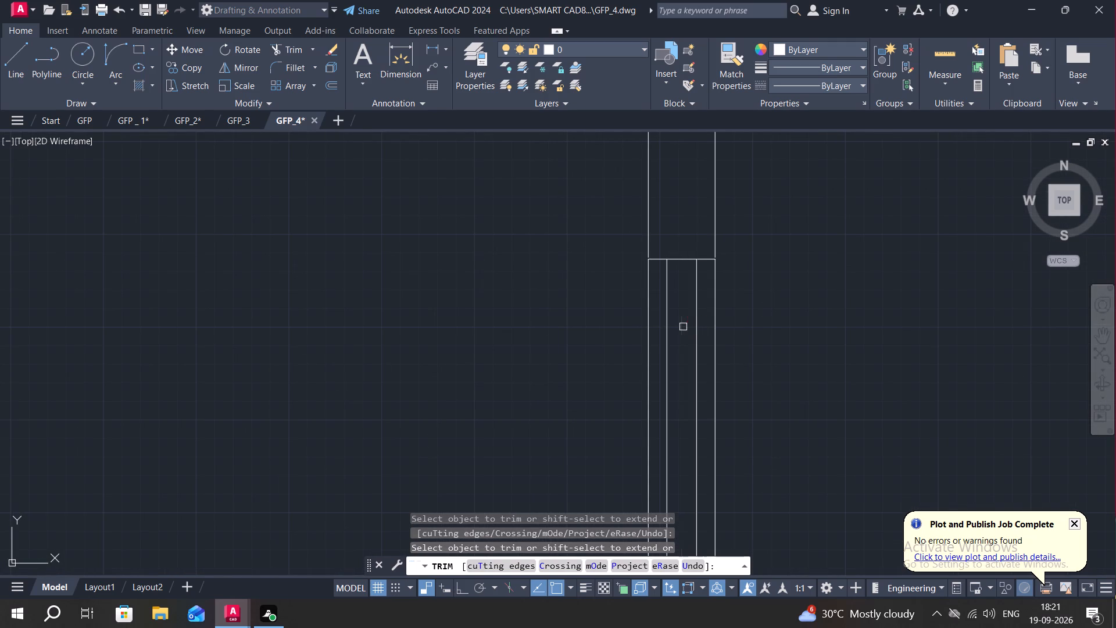
{"action": "left_click", "coordinate": [683, 327]}
Trim away the centre line of the small east room's window, just south of the northeast room.
{"action": "scroll", "coordinate": [786, 327], "scroll_direction": "down", "scroll_amount": 2}
{"action": "middle_click_drag", "start_coordinate": [791, 317], "coordinate": [827, 449]}
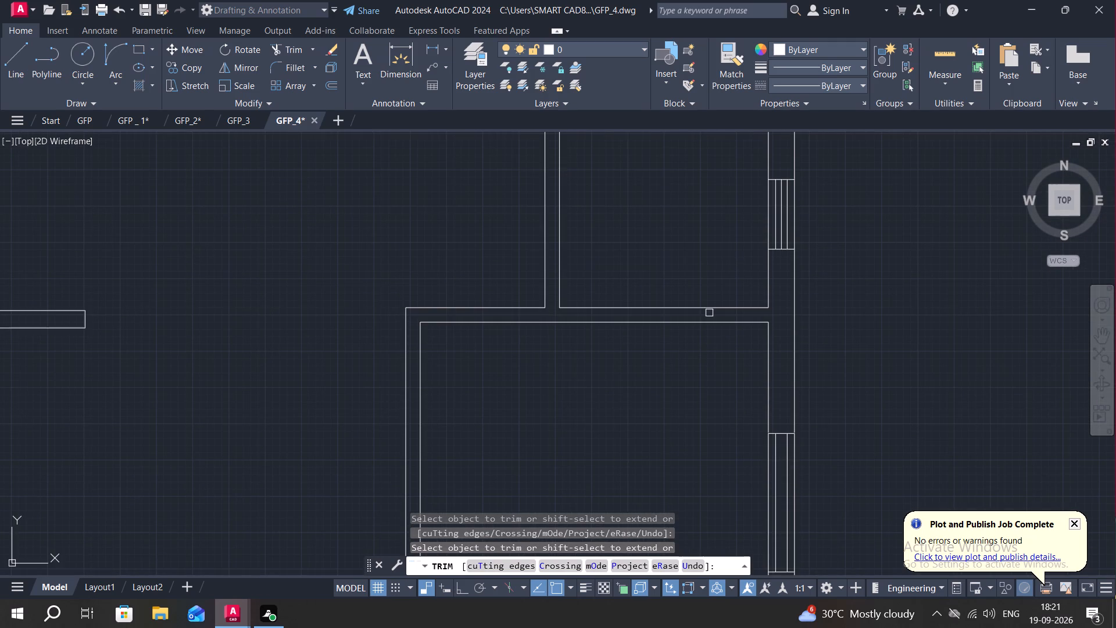
{"action": "middle_click_drag", "start_coordinate": [721, 288], "coordinate": [681, 466]}
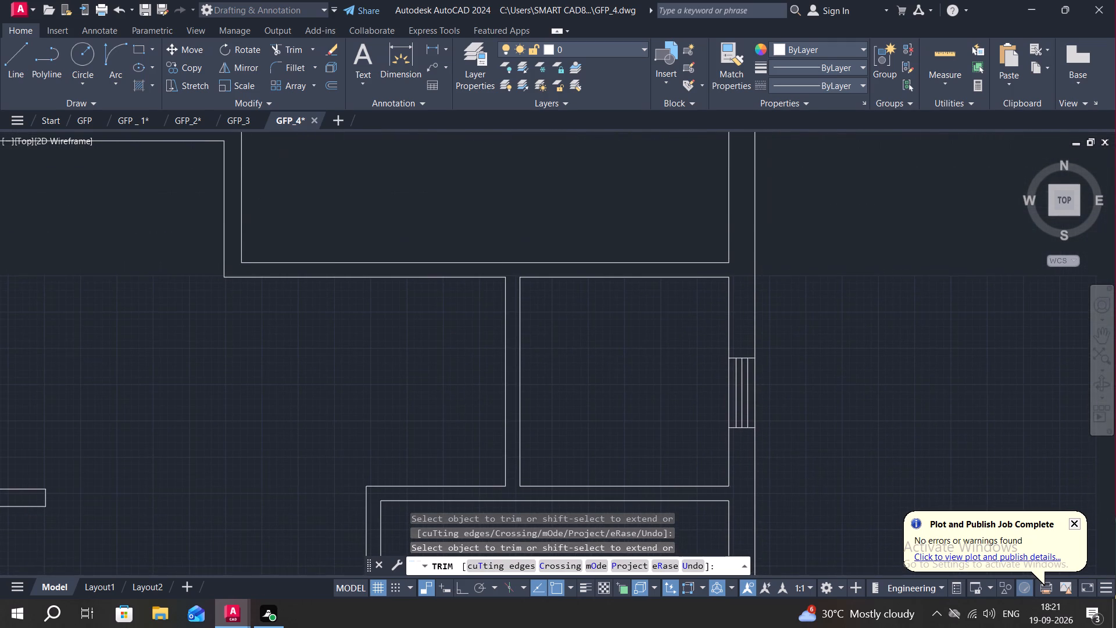
{"action": "scroll", "coordinate": [742, 383], "scroll_direction": "up", "scroll_amount": 2}
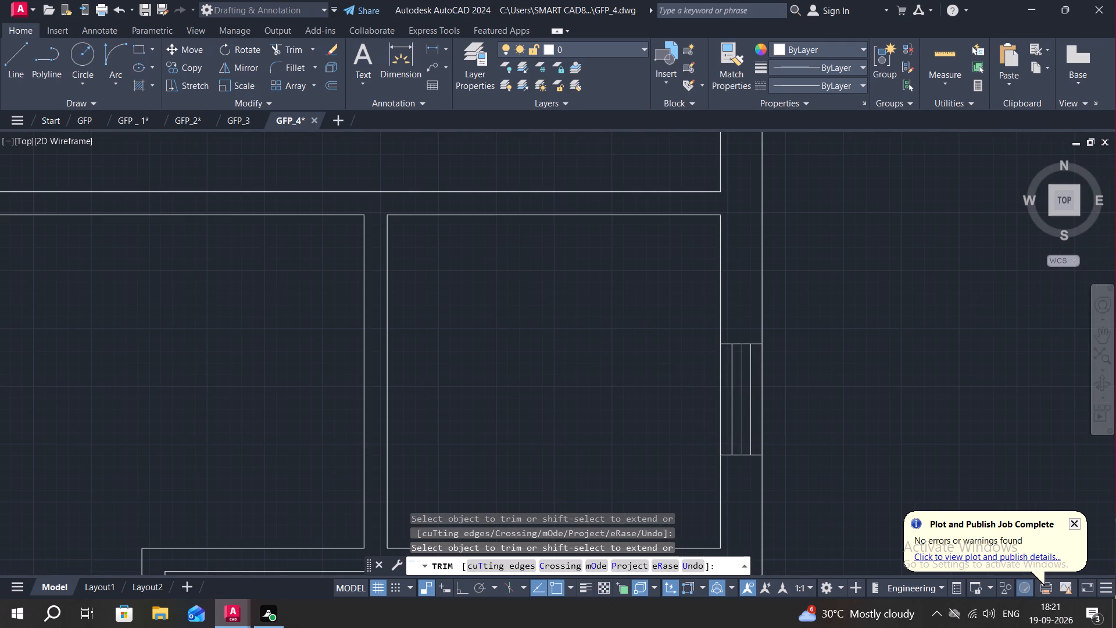
{"action": "left_click", "coordinate": [739, 381]}
Trim away the centre line of the northeast room's east window.
{"action": "scroll", "coordinate": [627, 394], "scroll_direction": "down", "scroll_amount": 2}
{"action": "scroll", "coordinate": [684, 364], "scroll_direction": "down", "scroll_amount": 1}
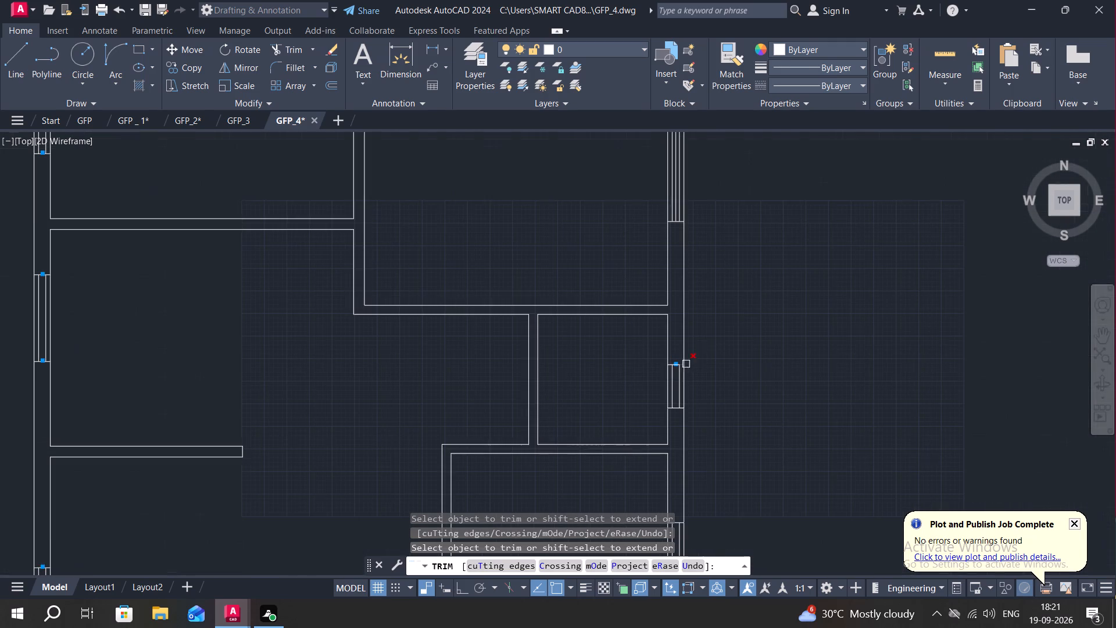
{"action": "middle_click_drag", "start_coordinate": [743, 313], "coordinate": [805, 562]}
{"action": "middle_click", "coordinate": [805, 562]}
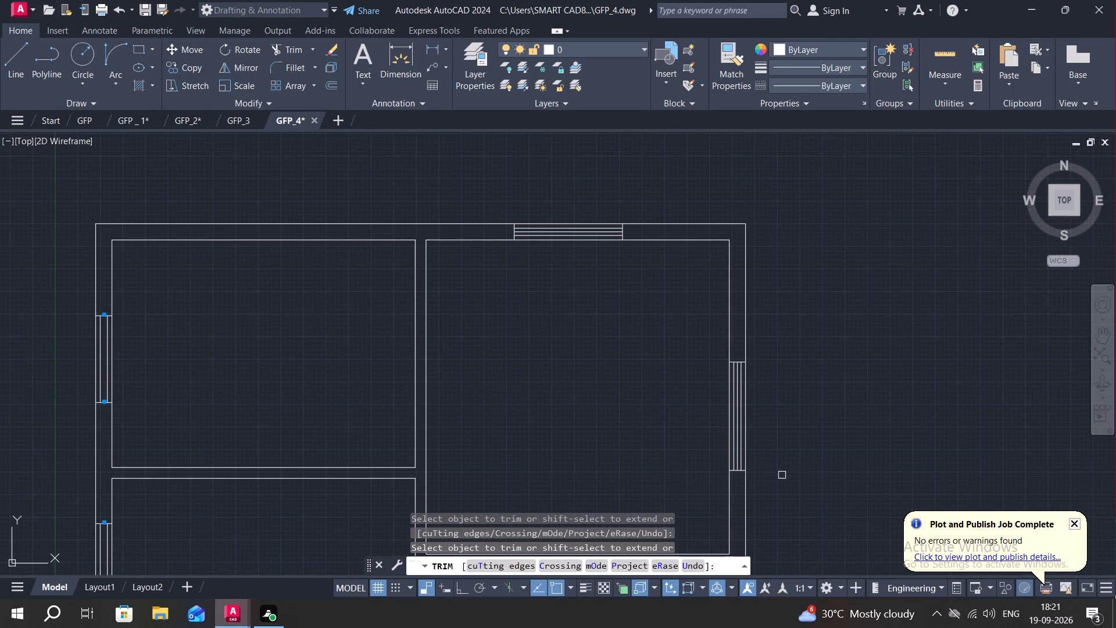
{"action": "scroll", "coordinate": [752, 438], "scroll_direction": "up", "scroll_amount": 2}
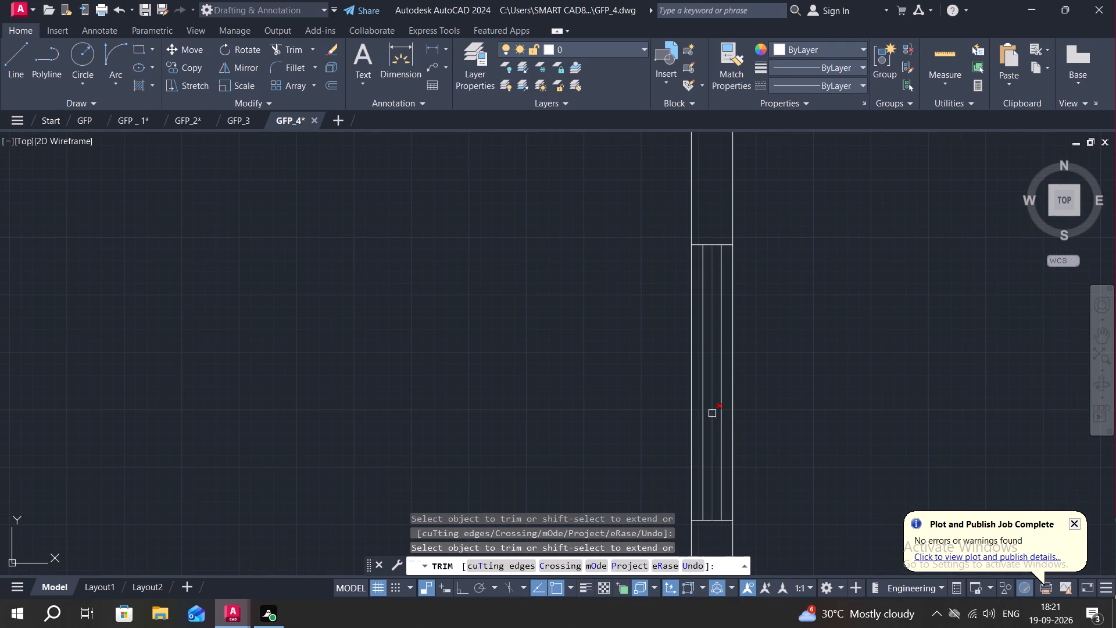
{"action": "left_click", "coordinate": [712, 413]}
Trim away the centre line of the northeast room's north window and finish the Trim command.
{"action": "scroll", "coordinate": [631, 415], "scroll_direction": "down", "scroll_amount": 3}
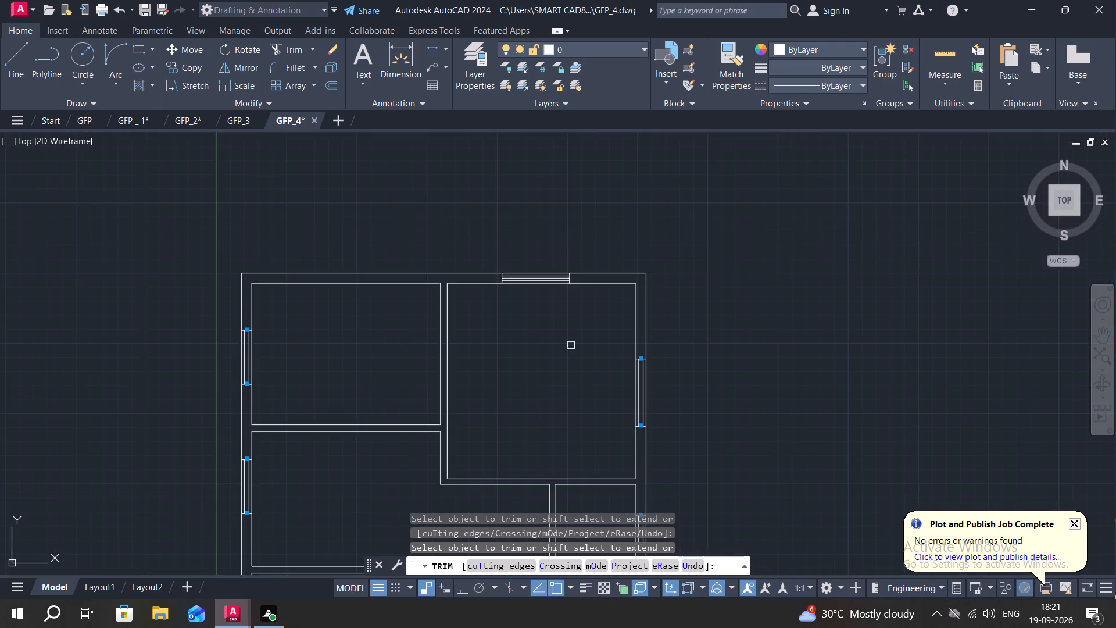
{"action": "middle_click_drag", "start_coordinate": [599, 359], "coordinate": [716, 491]}
{"action": "scroll", "coordinate": [653, 413], "scroll_direction": "up", "scroll_amount": 3}
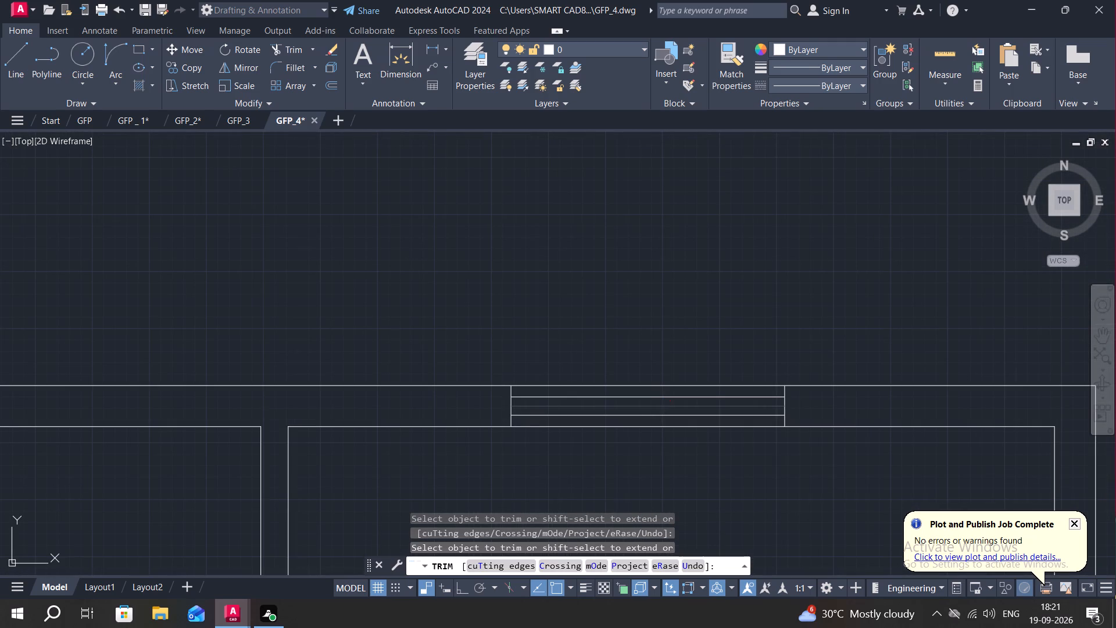
{"action": "left_click", "coordinate": [661, 407]}
{"action": "key", "text": "Escape"}
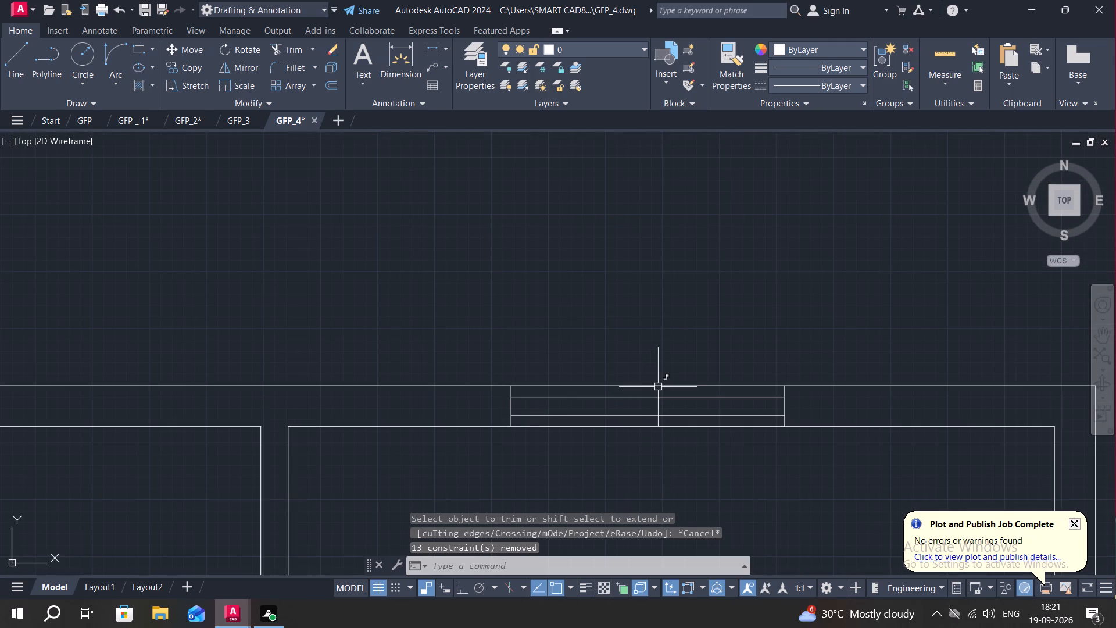
Change the colour of the north window's rectangular outline to blue.
{"action": "left_click", "coordinate": [659, 386]}
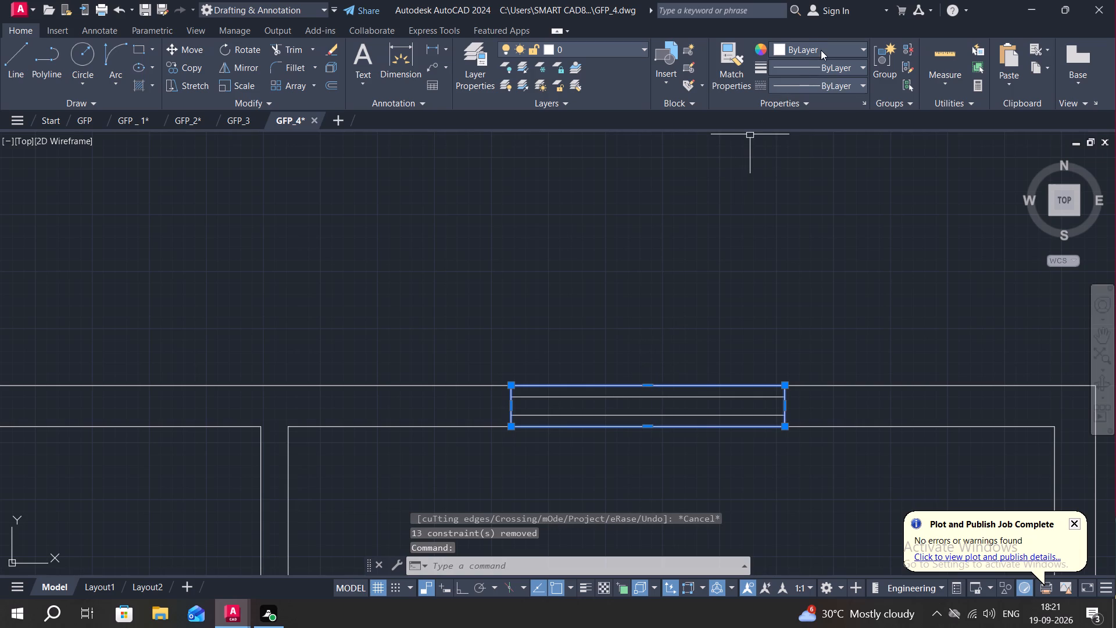
{"action": "left_click", "coordinate": [822, 51]}
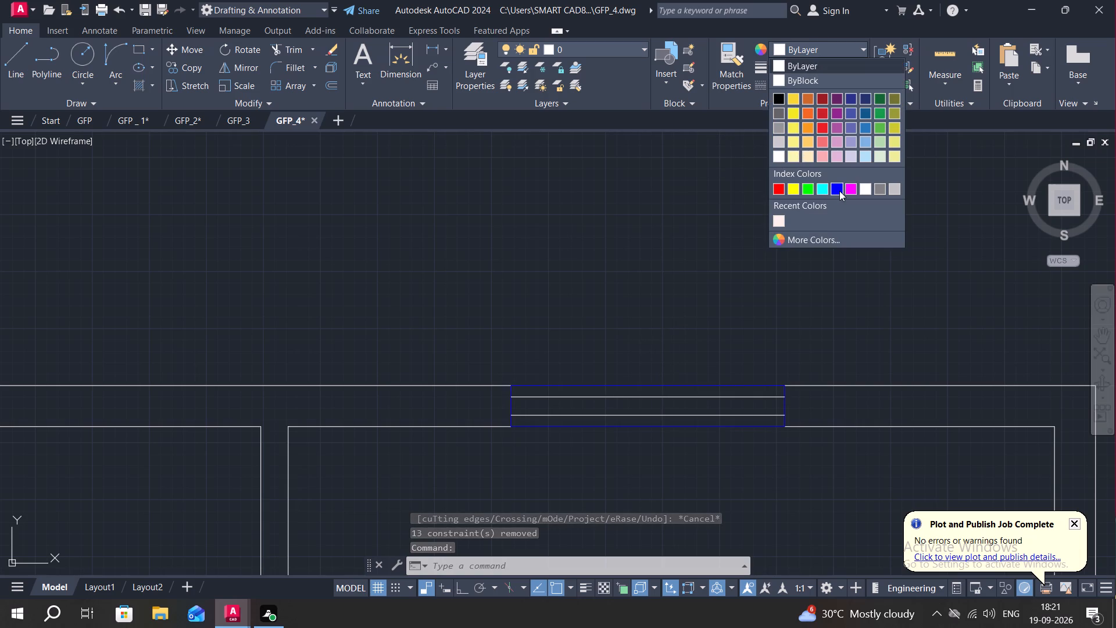
{"action": "left_click", "coordinate": [839, 191]}
{"action": "key", "text": "Escape"}
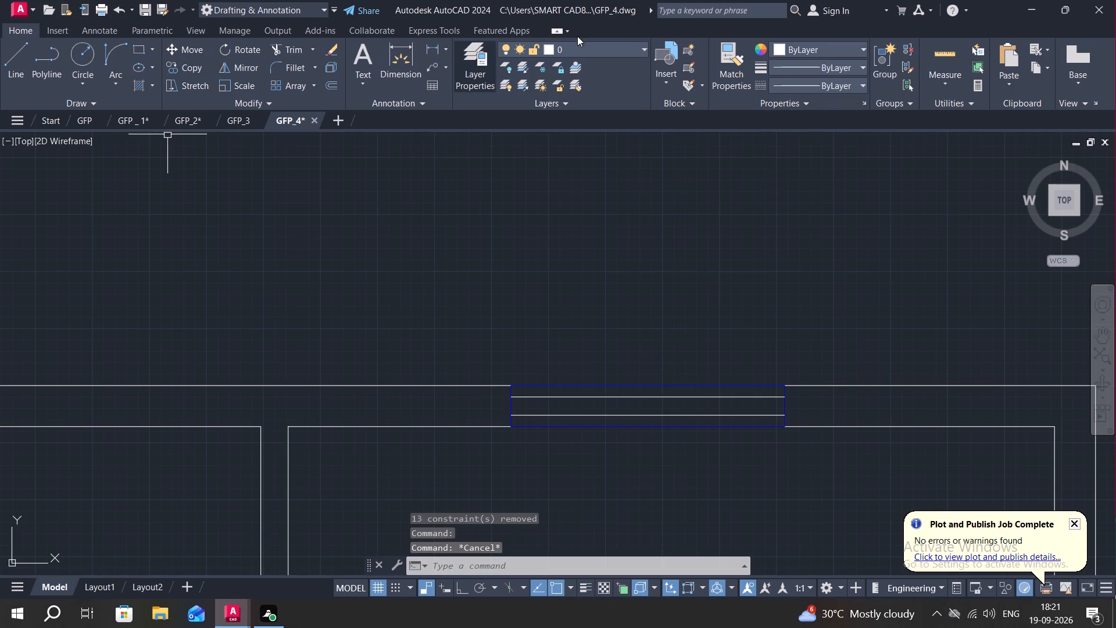
Match the blue outline's properties onto the two inner lines of the north window.
{"action": "left_click", "coordinate": [735, 73]}
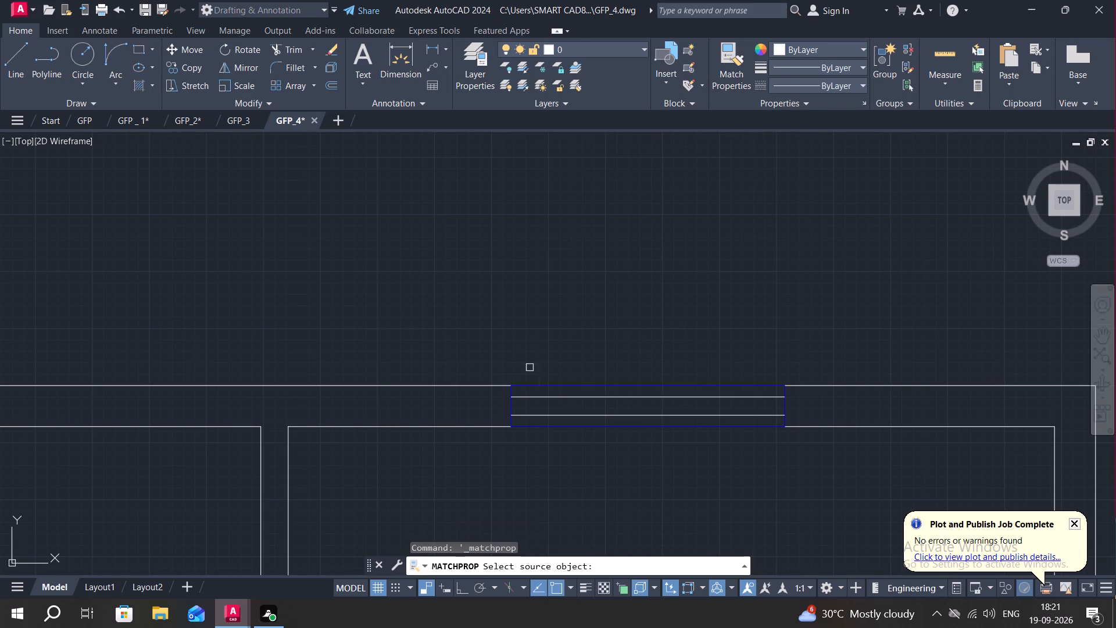
{"action": "left_click", "coordinate": [563, 388]}
{"action": "left_click", "coordinate": [568, 398]}
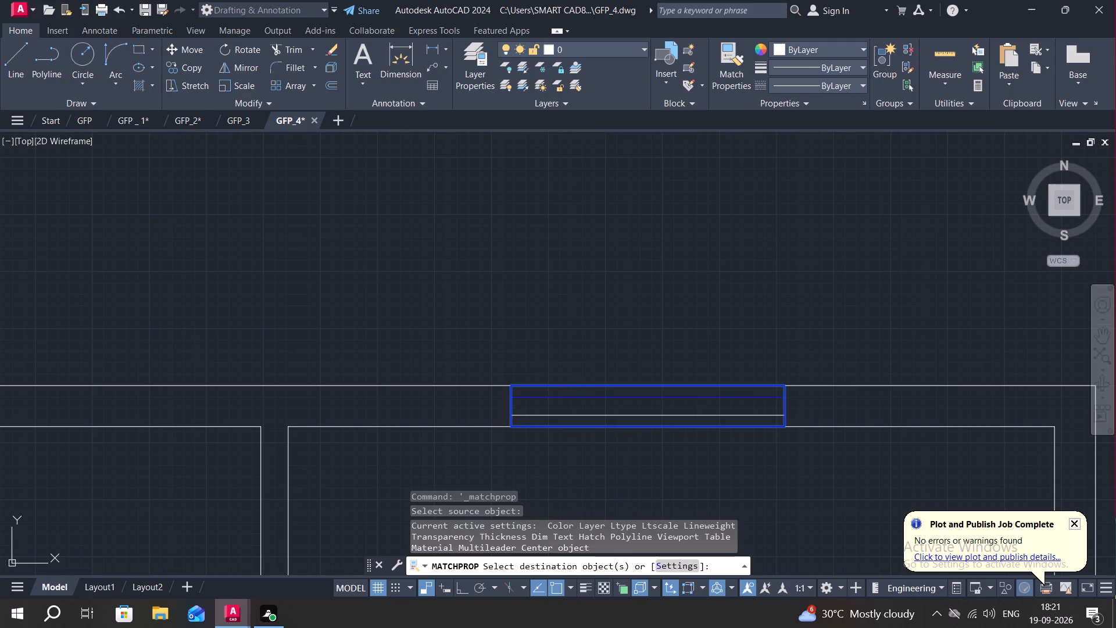
{"action": "left_click", "coordinate": [578, 414]}
Match the same blue properties onto the outline and both inner lines of the northeast room's east window.
{"action": "scroll", "coordinate": [573, 362], "scroll_direction": "down", "scroll_amount": 2}
{"action": "scroll", "coordinate": [608, 280], "scroll_direction": "down", "scroll_amount": 2}
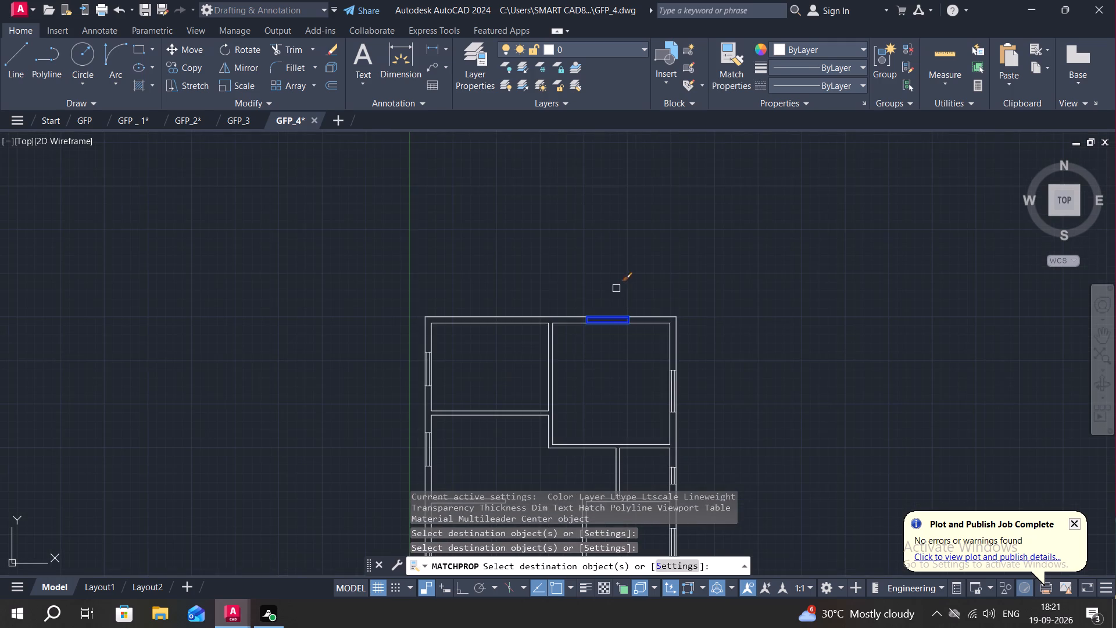
{"action": "scroll", "coordinate": [666, 385], "scroll_direction": "up", "scroll_amount": 2}
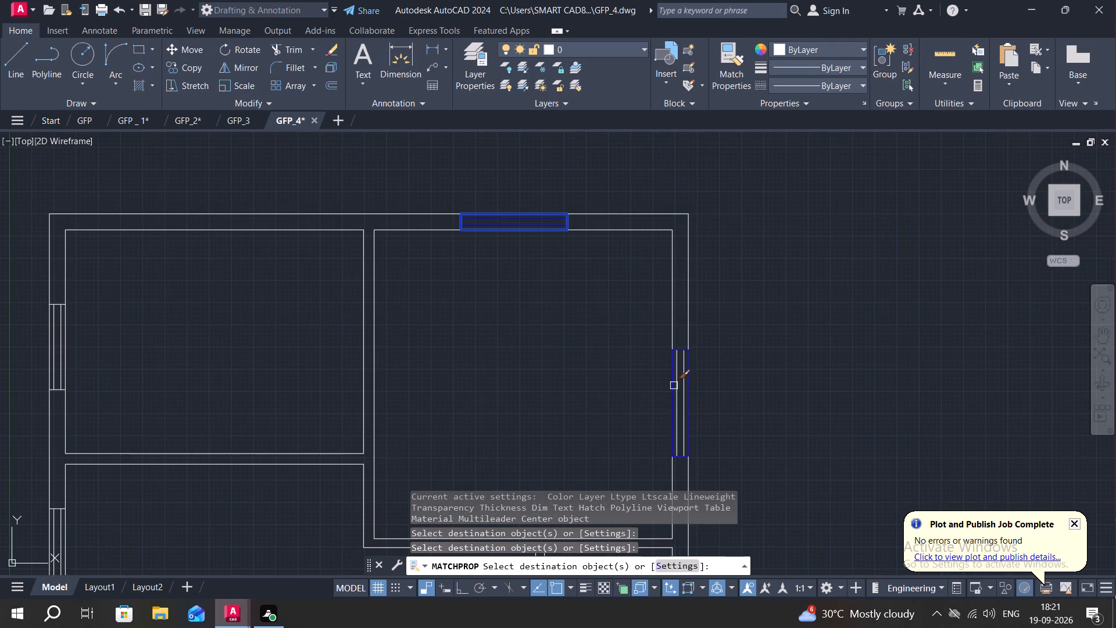
{"action": "scroll", "coordinate": [674, 386], "scroll_direction": "up", "scroll_amount": 1}
{"action": "scroll", "coordinate": [674, 386], "scroll_direction": "down", "scroll_amount": 1}
{"action": "scroll", "coordinate": [674, 386], "scroll_direction": "up", "scroll_amount": 1}
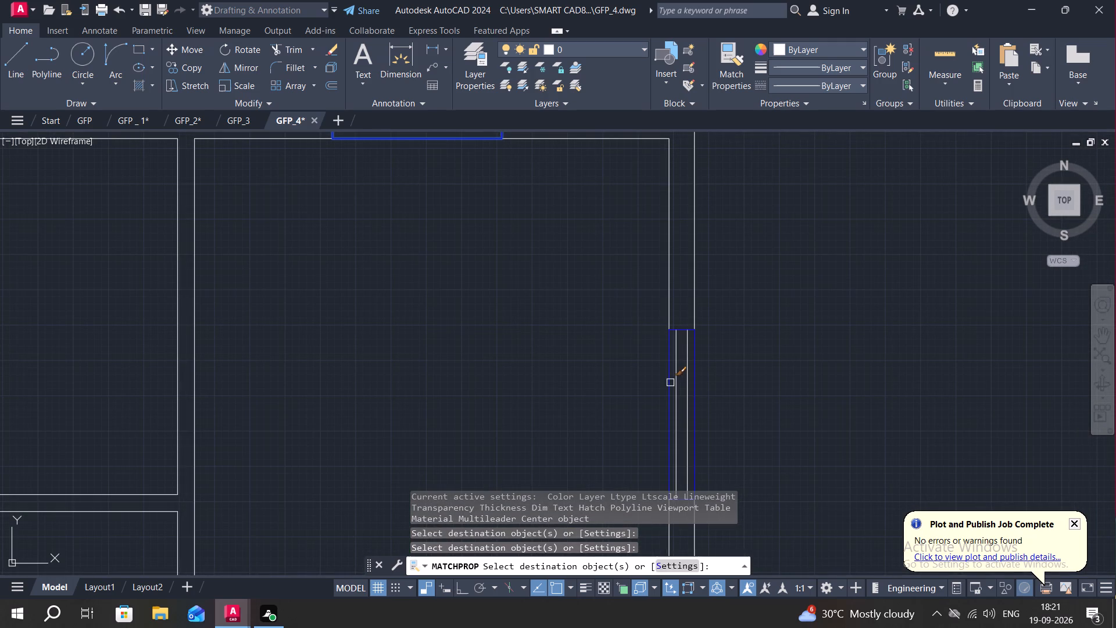
{"action": "left_click", "coordinate": [670, 383]}
{"action": "left_click", "coordinate": [678, 387]}
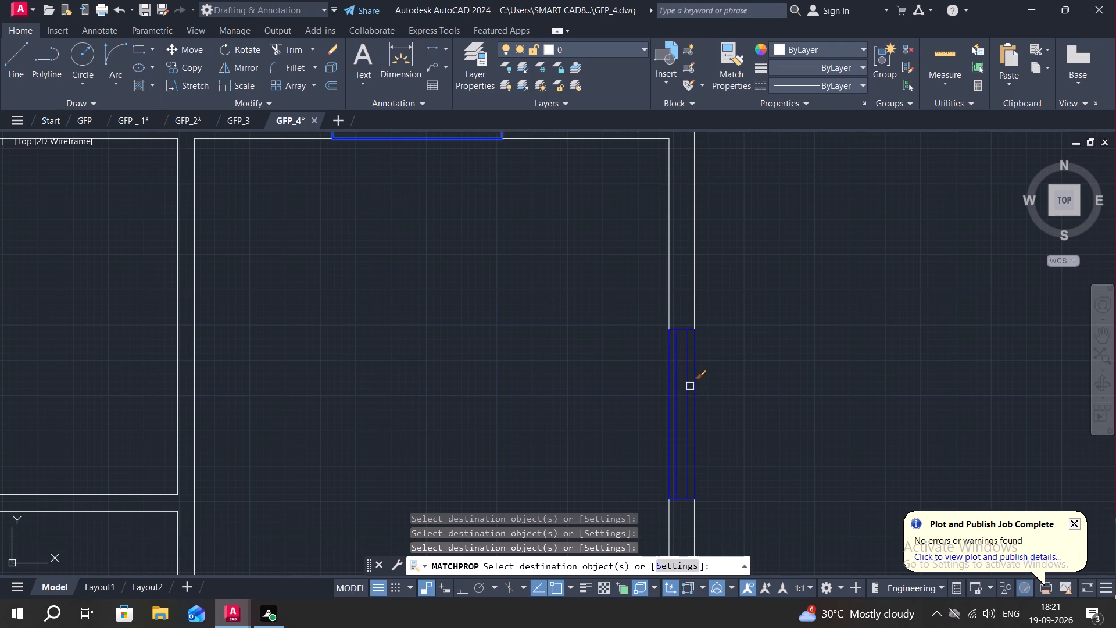
{"action": "left_click", "coordinate": [689, 386]}
{"action": "scroll", "coordinate": [796, 391], "scroll_direction": "down", "scroll_amount": 4}
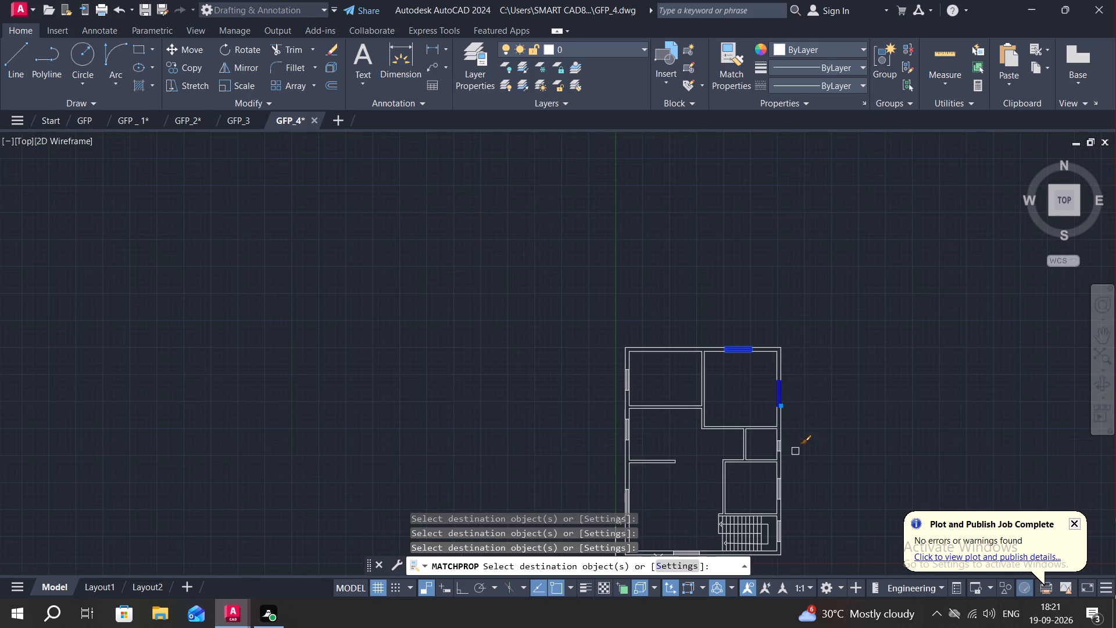
Match the blue properties onto the outline and both inner lines of the small room's east window, below the northeast room.
{"action": "middle_click_drag", "start_coordinate": [796, 457], "coordinate": [790, 358]}
{"action": "scroll", "coordinate": [778, 358], "scroll_direction": "up", "scroll_amount": 3}
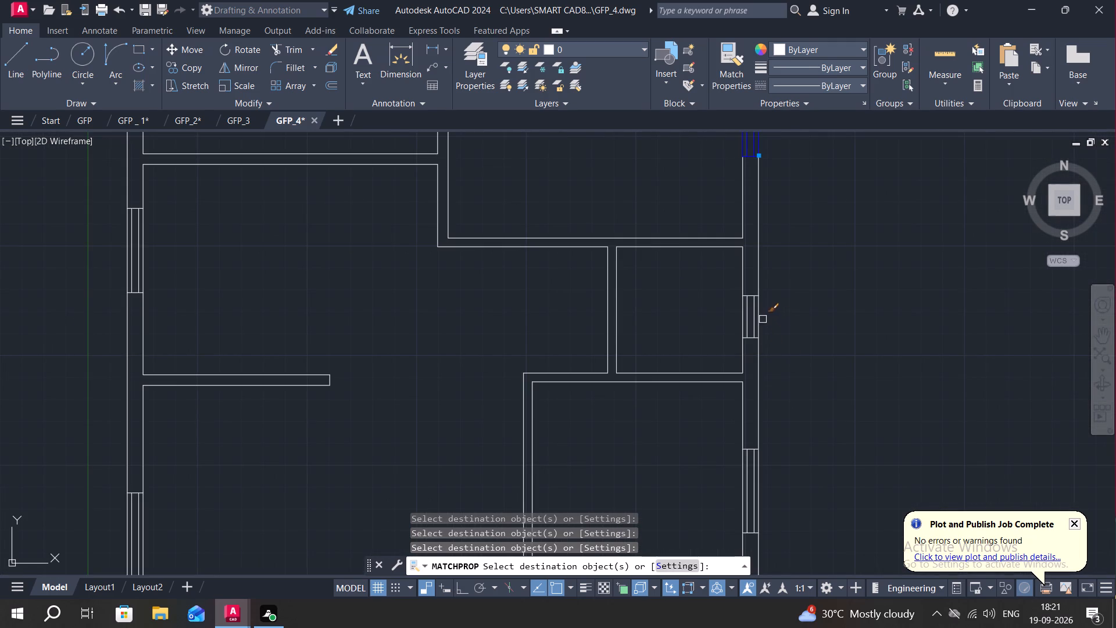
{"action": "left_click", "coordinate": [761, 317]}
{"action": "scroll", "coordinate": [760, 316], "scroll_direction": "up", "scroll_amount": 3}
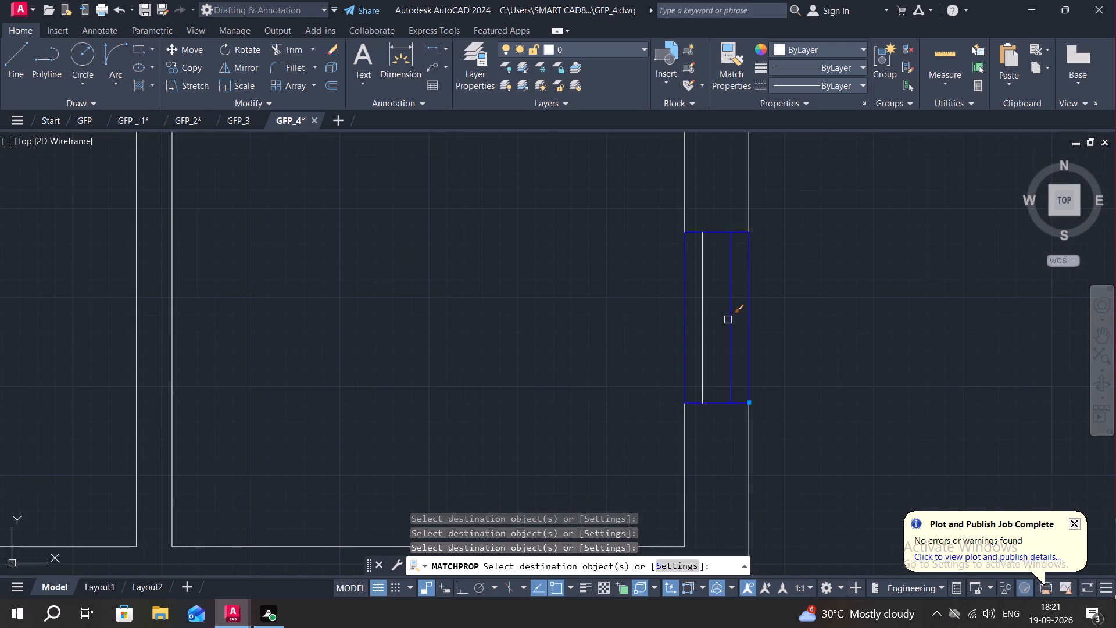
{"action": "left_click", "coordinate": [732, 322]}
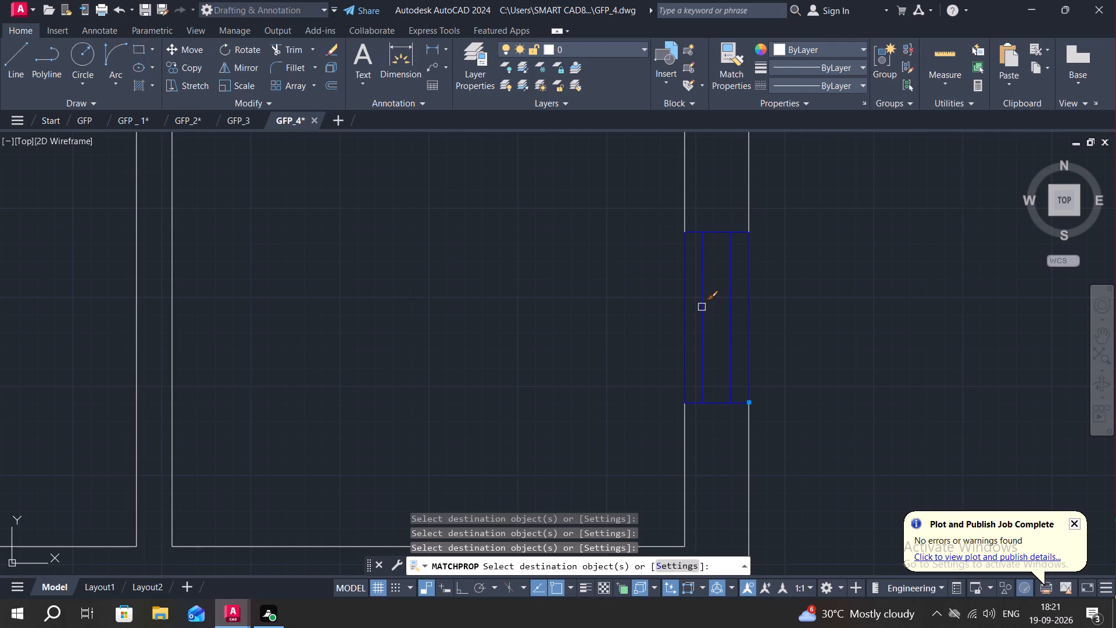
{"action": "left_click", "coordinate": [702, 306]}
Match the blue properties onto the outline and both inner lines of the east window in the room just north of the staircase.
{"action": "scroll", "coordinate": [828, 318], "scroll_direction": "down", "scroll_amount": 1}
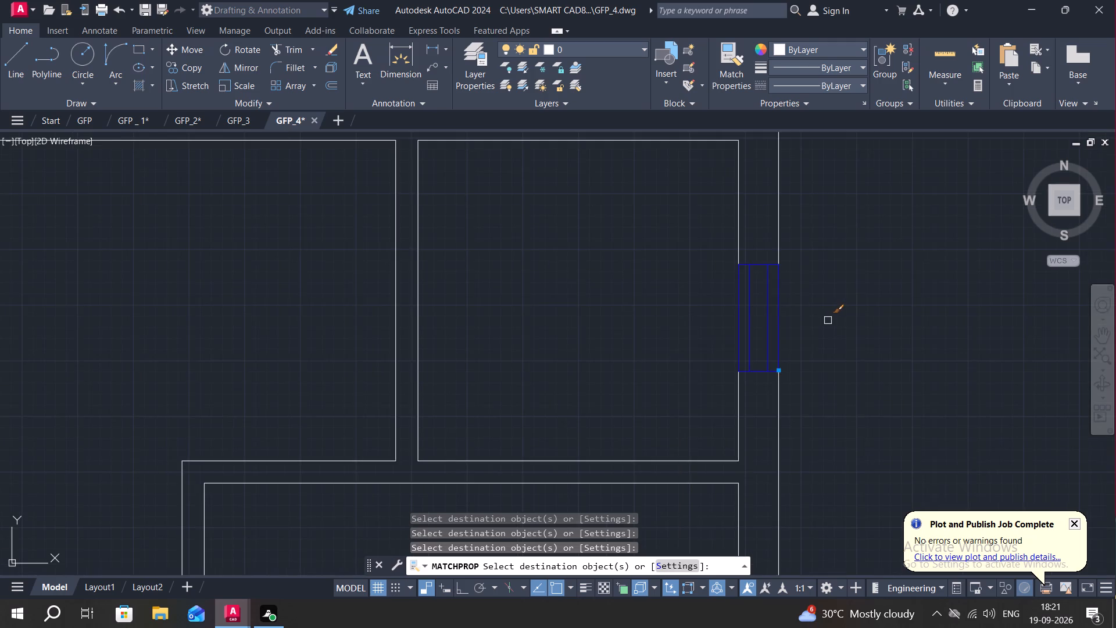
{"action": "scroll", "coordinate": [829, 320], "scroll_direction": "down", "scroll_amount": 3}
{"action": "middle_click_drag", "start_coordinate": [829, 393], "coordinate": [815, 306]}
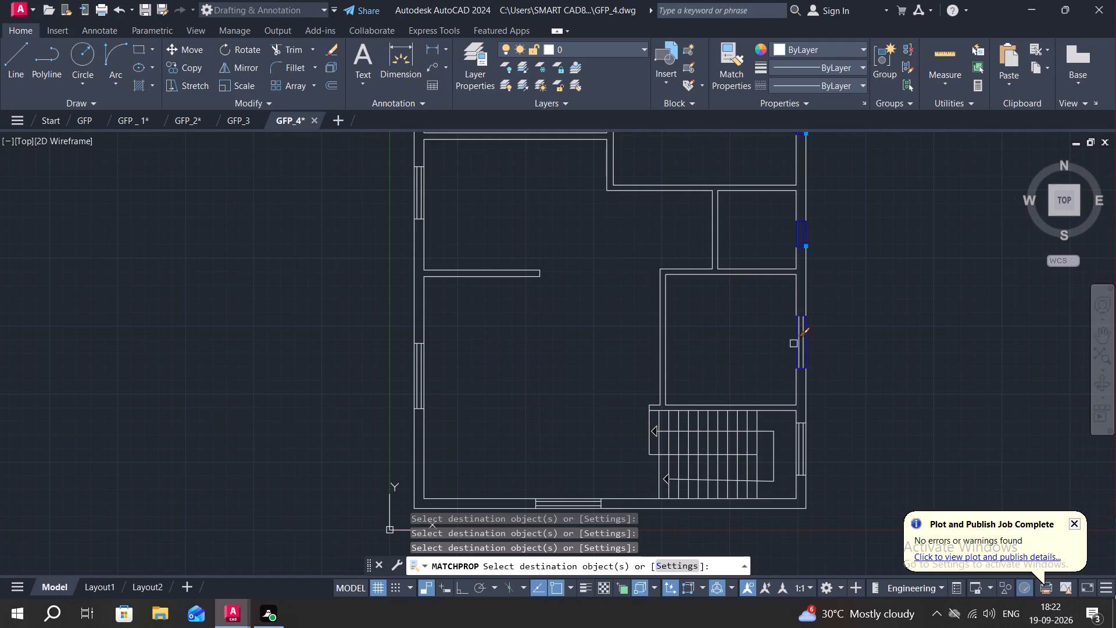
{"action": "left_click", "coordinate": [793, 344]}
{"action": "left_click", "coordinate": [803, 344]}
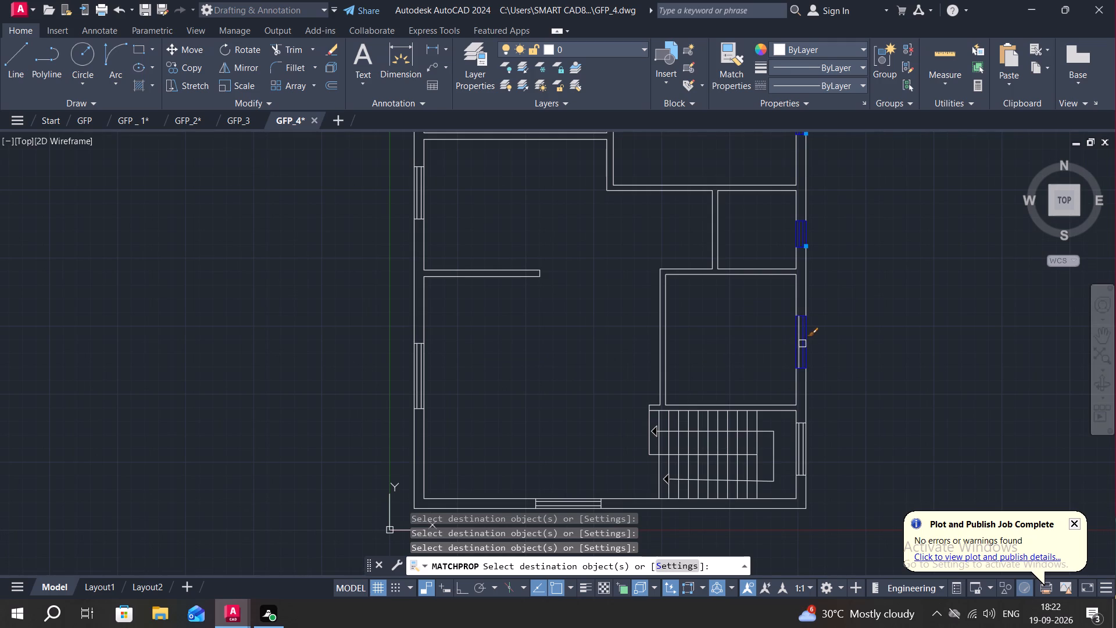
{"action": "left_click", "coordinate": [799, 344]}
Match the blue properties onto the outline and both inner lines of the staircase's east window.
{"action": "middle_click_drag", "start_coordinate": [824, 377], "coordinate": [828, 259]}
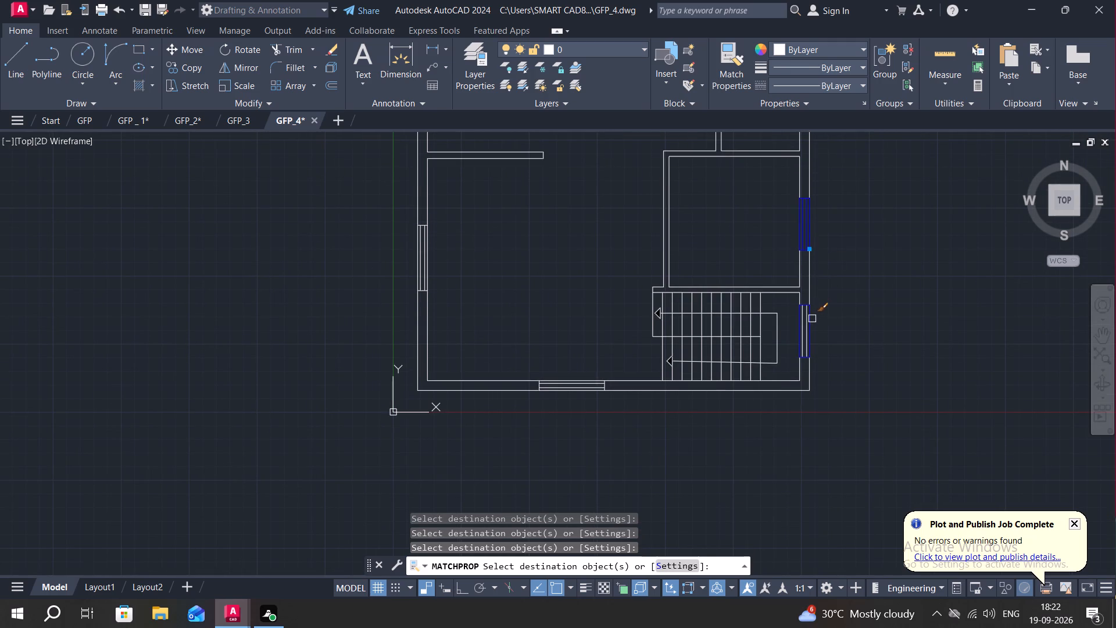
{"action": "left_click", "coordinate": [813, 322]}
{"action": "scroll", "coordinate": [797, 322], "scroll_direction": "up", "scroll_amount": 3}
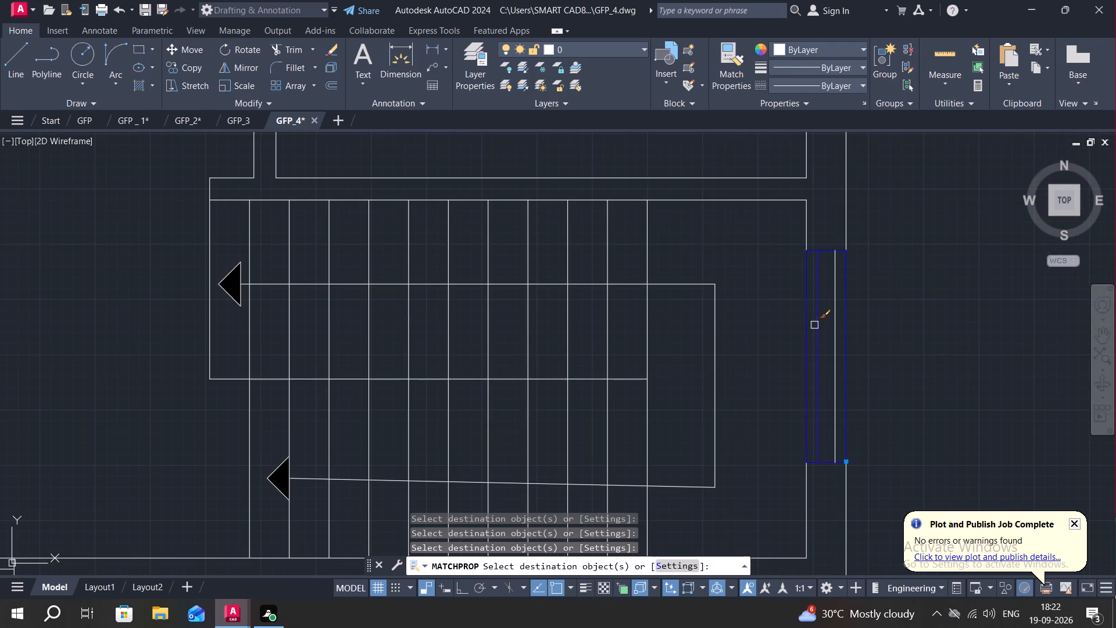
{"action": "left_click", "coordinate": [815, 325]}
{"action": "left_click", "coordinate": [836, 344]}
Match the blue properties onto the outline and both inner lines of the window in the south wall.
{"action": "scroll", "coordinate": [829, 337], "scroll_direction": "down", "scroll_amount": 4}
{"action": "scroll", "coordinate": [693, 353], "scroll_direction": "up", "scroll_amount": 2}
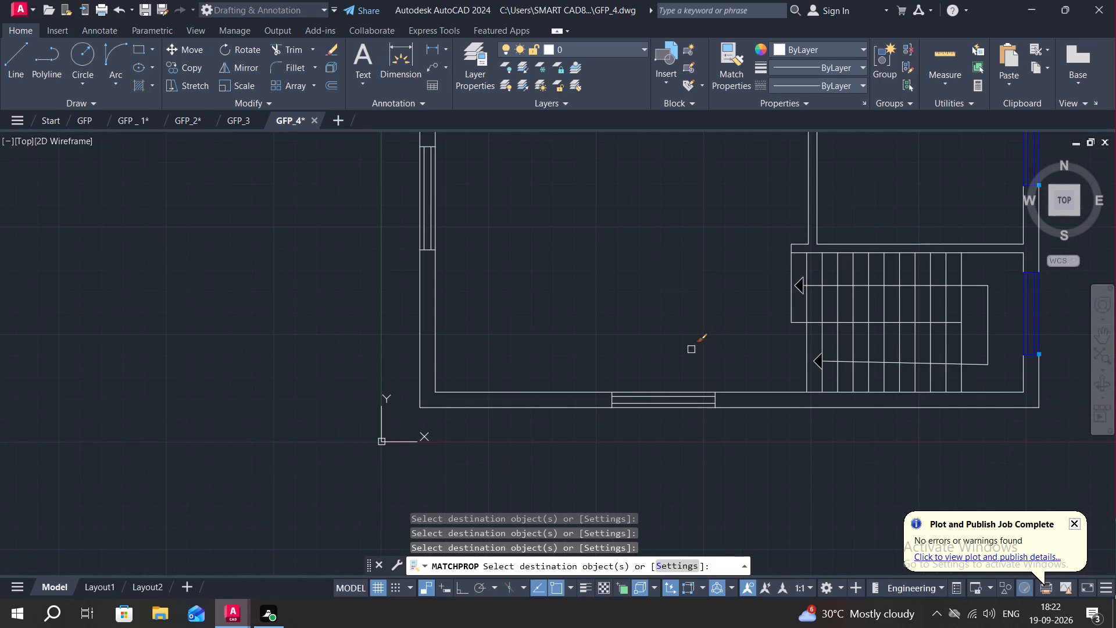
{"action": "left_click", "coordinate": [666, 393]}
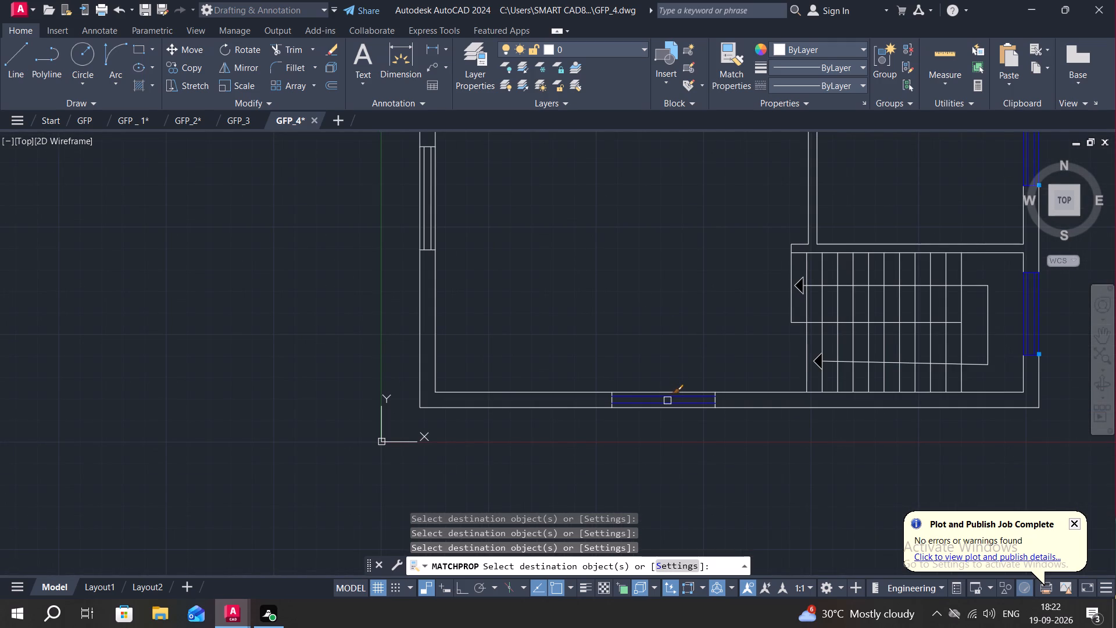
{"action": "left_click", "coordinate": [667, 401]}
{"action": "scroll", "coordinate": [666, 399], "scroll_direction": "up", "scroll_amount": 3}
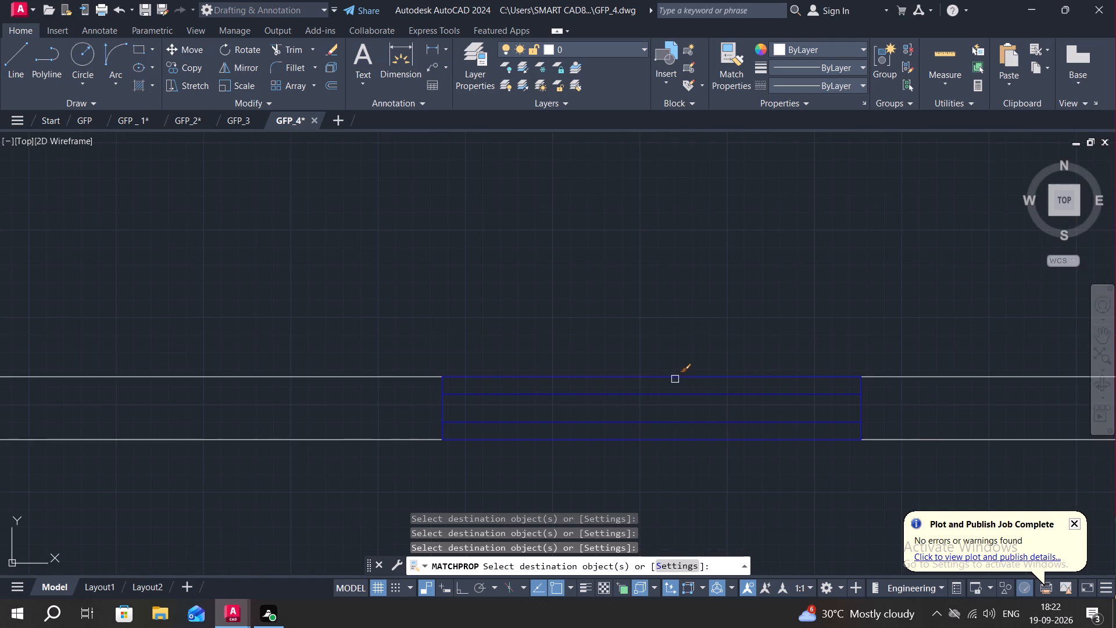
{"action": "left_click", "coordinate": [677, 376]}
Match the blue properties onto the outline and both inner lines of the southernmost window in the west wall.
{"action": "scroll", "coordinate": [644, 396], "scroll_direction": "down", "scroll_amount": 3}
{"action": "scroll", "coordinate": [646, 394], "scroll_direction": "up", "scroll_amount": 1}
{"action": "scroll", "coordinate": [646, 394], "scroll_direction": "down", "scroll_amount": 2}
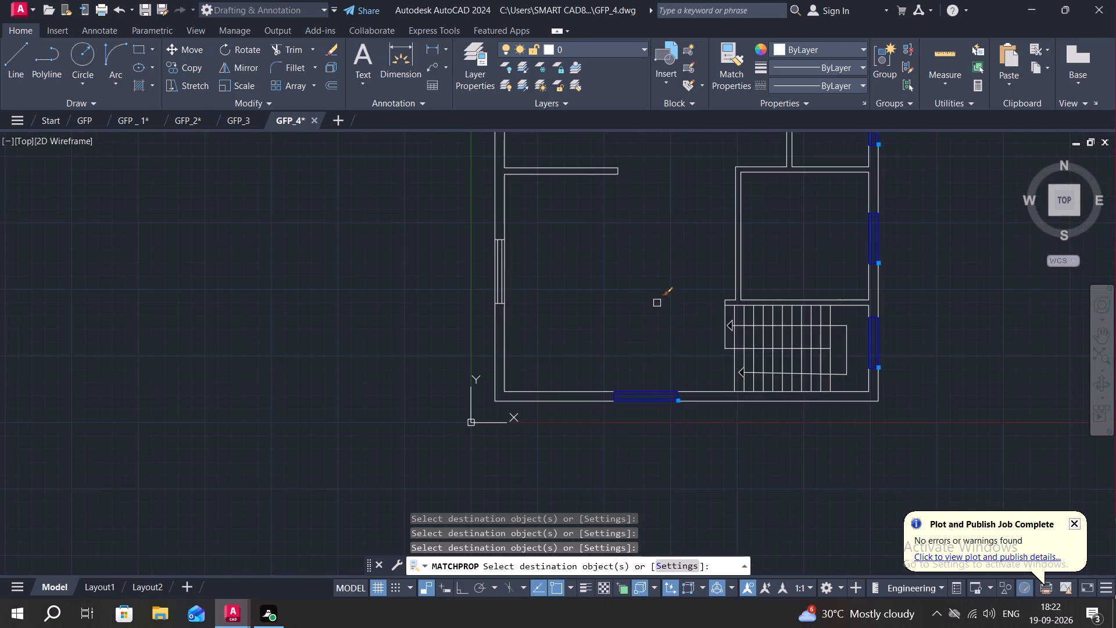
{"action": "middle_click_drag", "start_coordinate": [662, 305], "coordinate": [739, 399]}
{"action": "scroll", "coordinate": [567, 312], "scroll_direction": "up", "scroll_amount": 3}
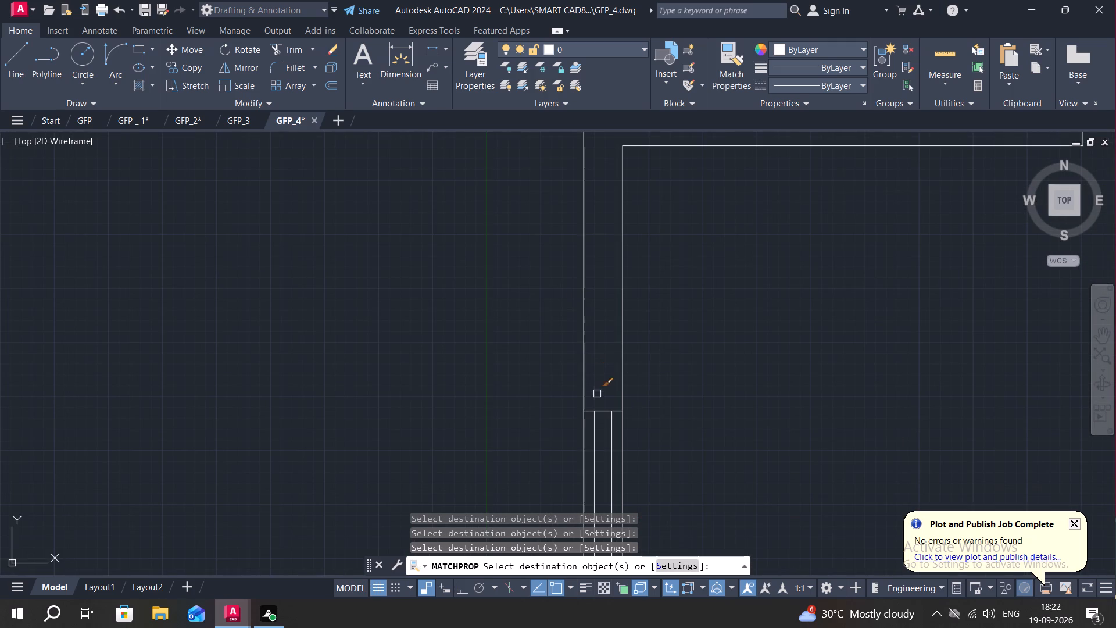
{"action": "left_click", "coordinate": [599, 409]}
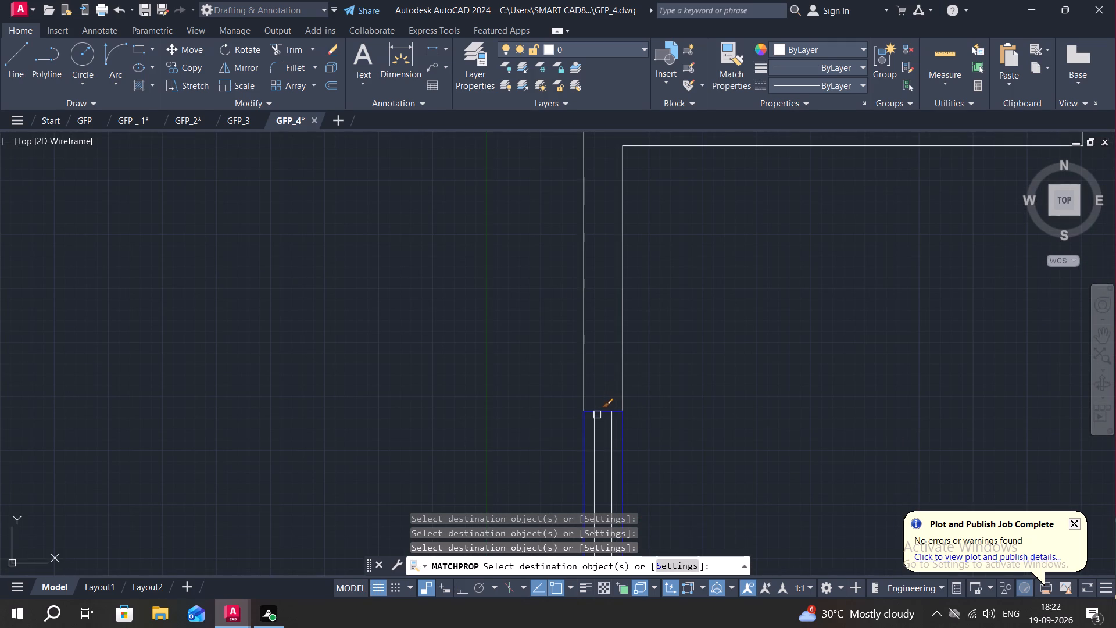
{"action": "left_click", "coordinate": [597, 415]}
{"action": "left_click", "coordinate": [614, 430]}
Match the blue properties onto the outline and both inner lines of the middle window in the west wall.
{"action": "scroll", "coordinate": [563, 388], "scroll_direction": "up", "scroll_amount": 1}
{"action": "scroll", "coordinate": [563, 388], "scroll_direction": "down", "scroll_amount": 5}
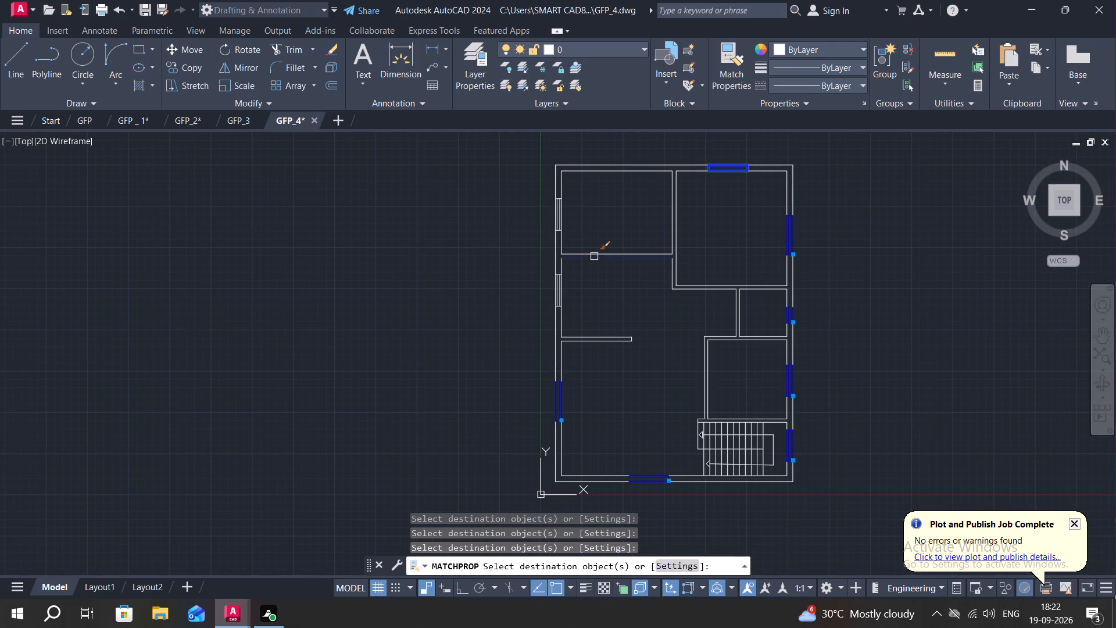
{"action": "middle_click_drag", "start_coordinate": [592, 278], "coordinate": [625, 333]}
{"action": "scroll", "coordinate": [593, 341], "scroll_direction": "up", "scroll_amount": 4}
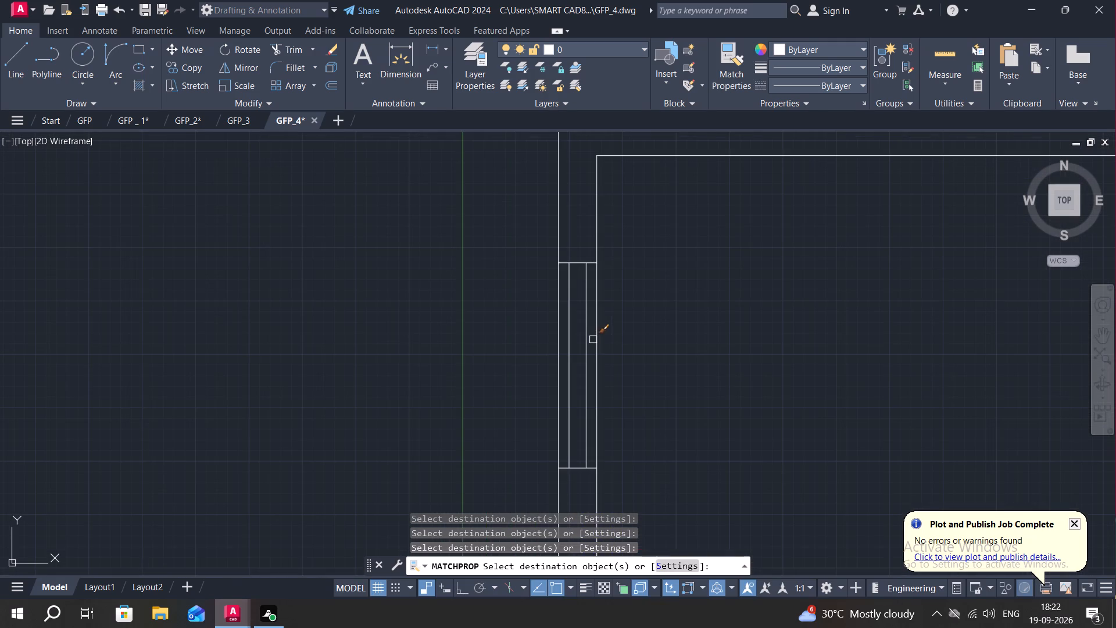
{"action": "left_click", "coordinate": [596, 339]}
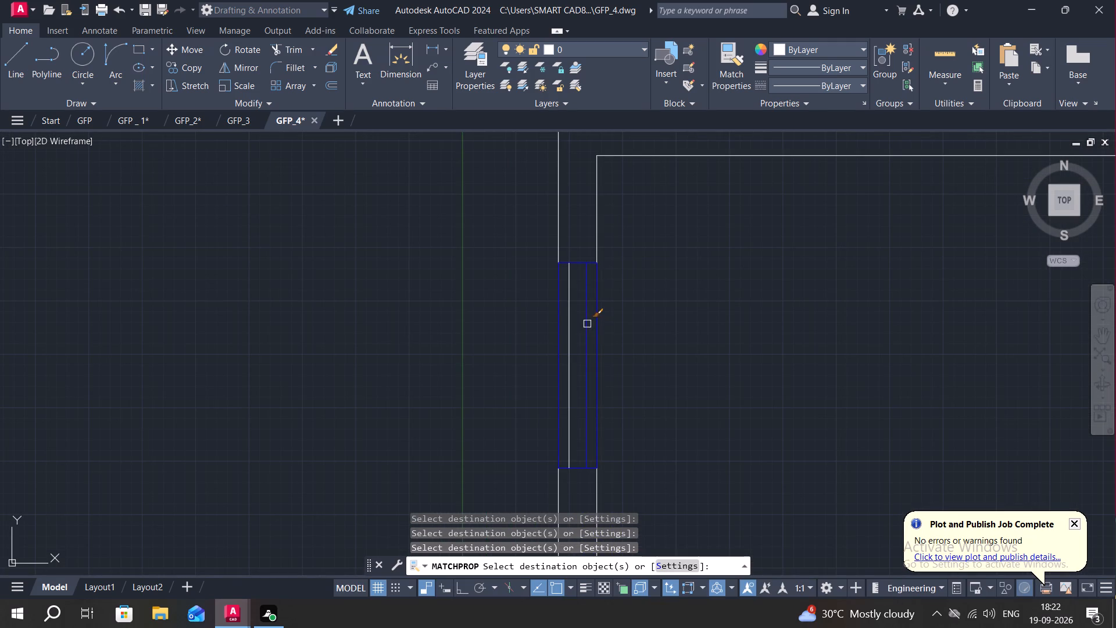
{"action": "left_click", "coordinate": [587, 324]}
{"action": "left_click", "coordinate": [568, 313]}
Match the blue properties onto the outline and both inner lines of the northwest room's west window, and finish Match Properties.
{"action": "scroll", "coordinate": [503, 313], "scroll_direction": "down", "scroll_amount": 2}
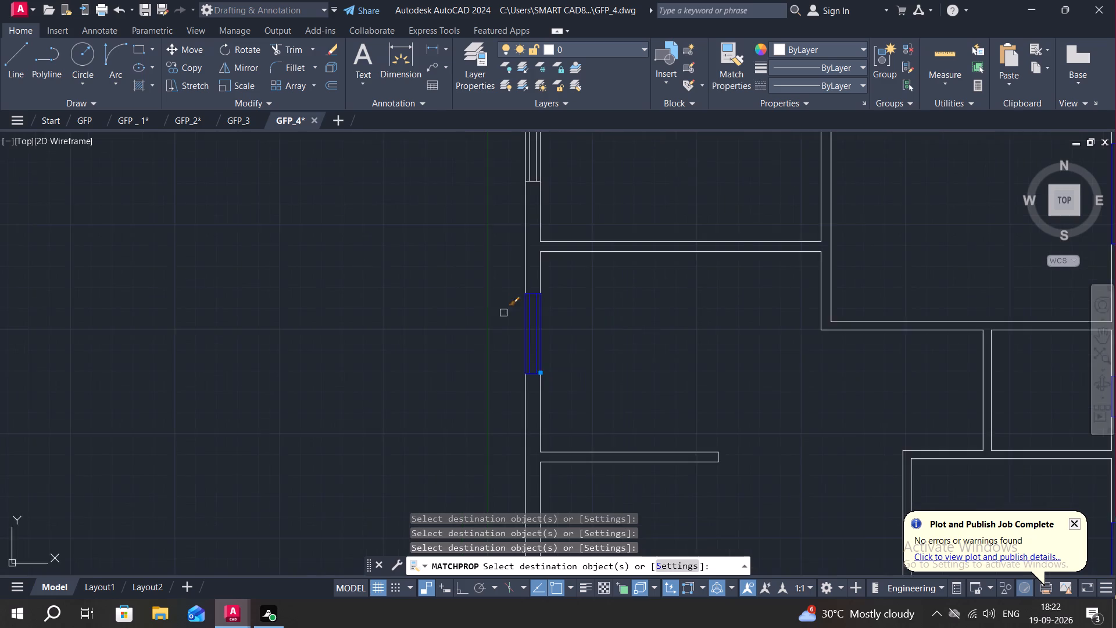
{"action": "scroll", "coordinate": [445, 295], "scroll_direction": "down", "scroll_amount": 2}
{"action": "scroll", "coordinate": [480, 227], "scroll_direction": "up", "scroll_amount": 5}
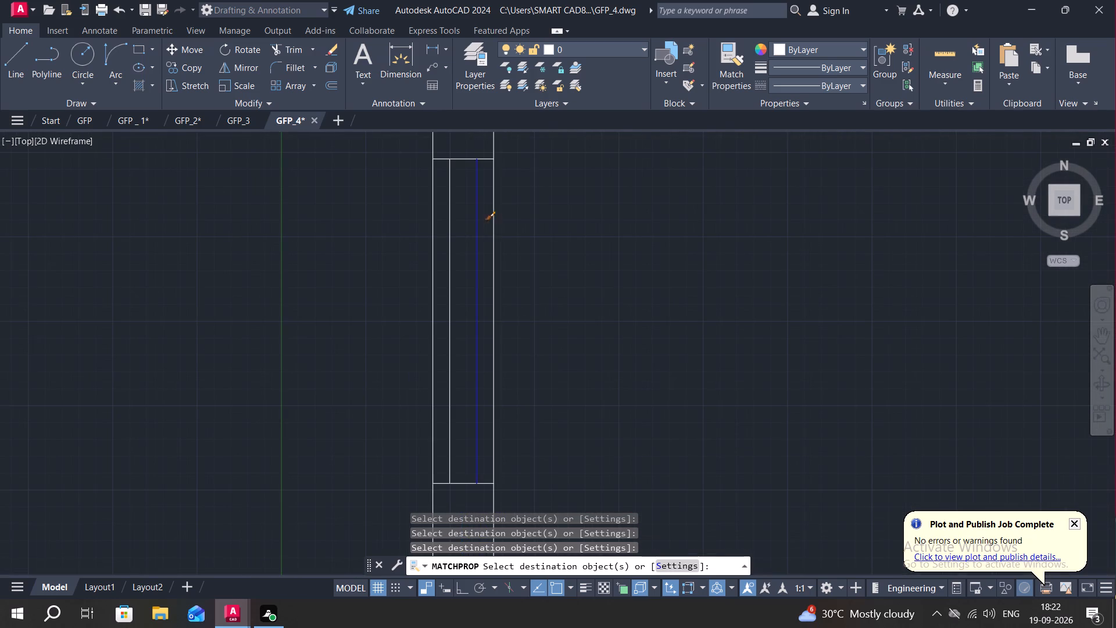
{"action": "left_click", "coordinate": [495, 238]}
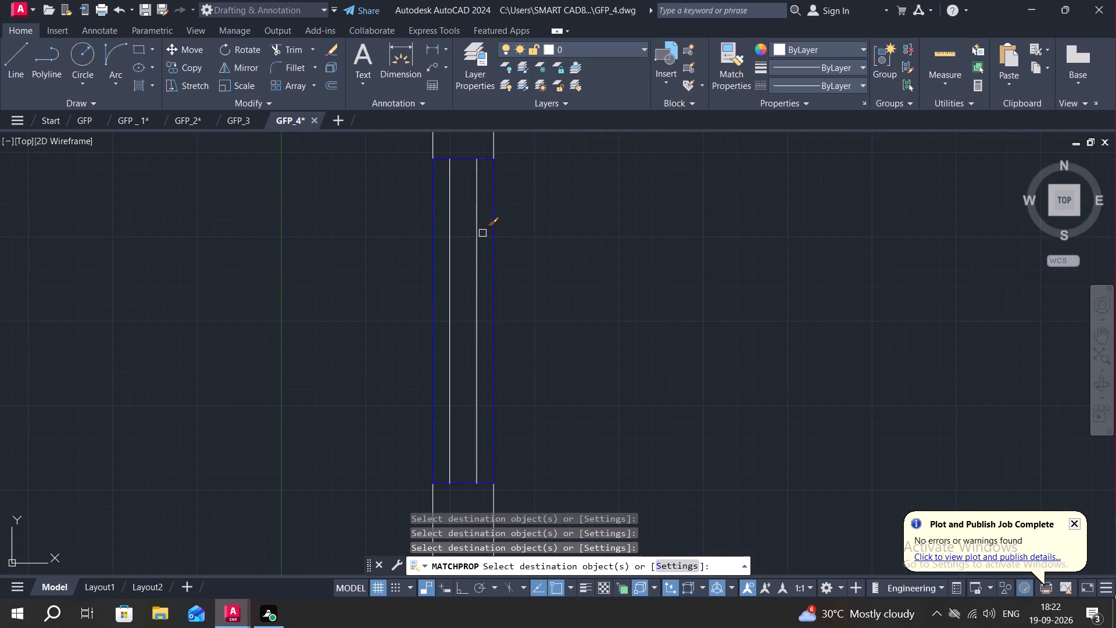
{"action": "left_click", "coordinate": [478, 231]}
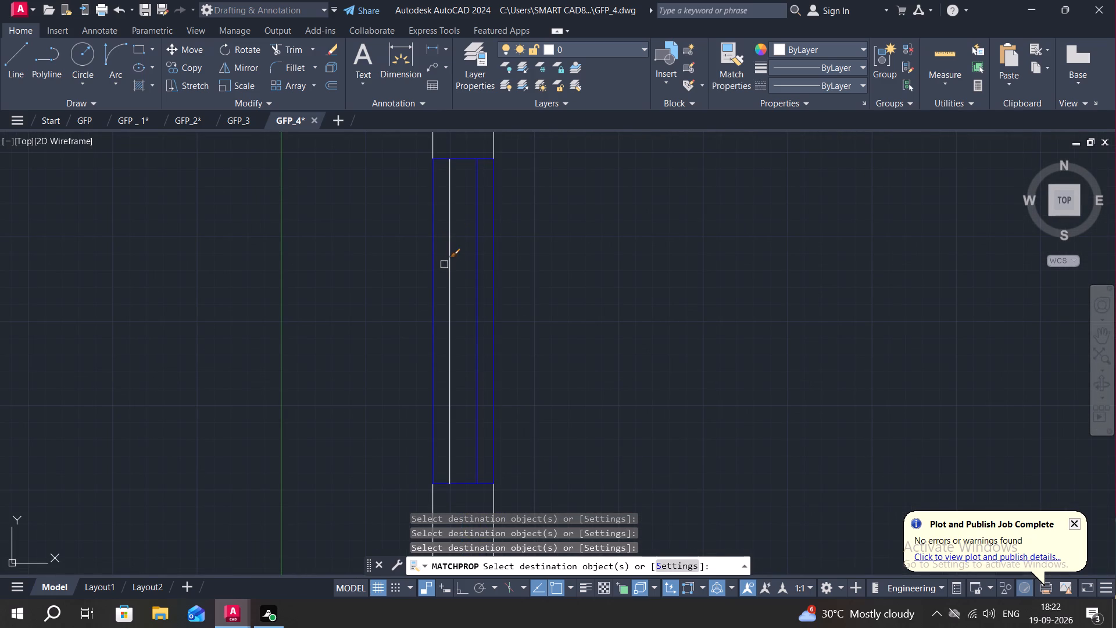
{"action": "left_click", "coordinate": [450, 266]}
{"action": "scroll", "coordinate": [321, 257], "scroll_direction": "down", "scroll_amount": 5}
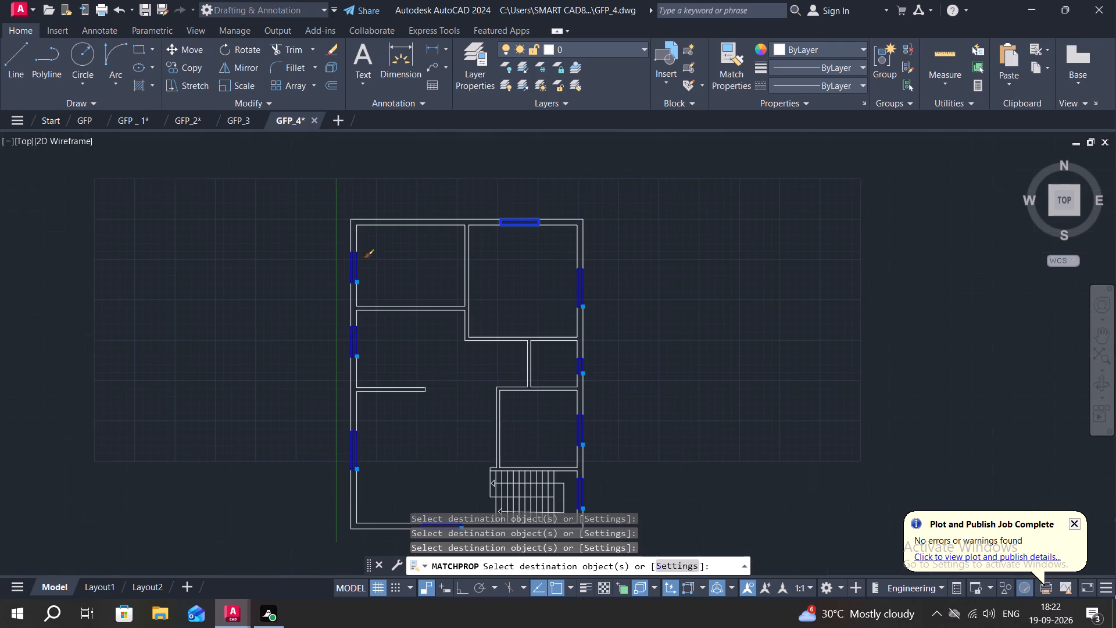
{"action": "middle_click_drag", "start_coordinate": [512, 264], "coordinate": [584, 252]}
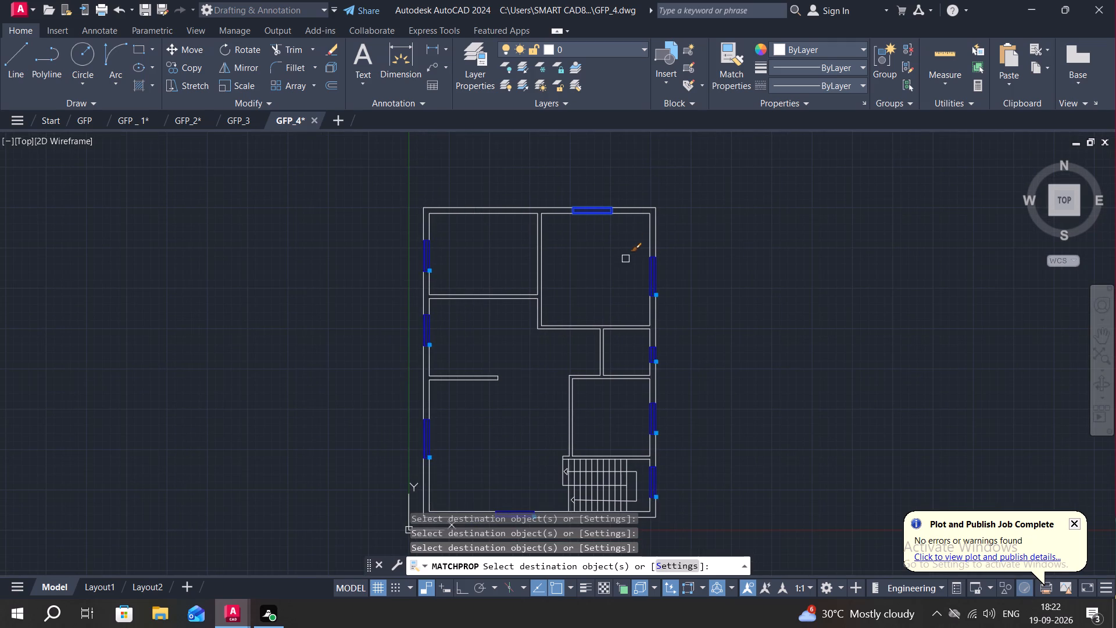
{"action": "key", "text": "Escape"}
Add a vertical linear dimension along the southwest room's inner west wall, from the short partition to the south wall.
{"action": "middle_click_drag", "start_coordinate": [603, 271], "coordinate": [652, 187]}
{"action": "scroll", "coordinate": [661, 277], "scroll_direction": "up", "scroll_amount": 1}
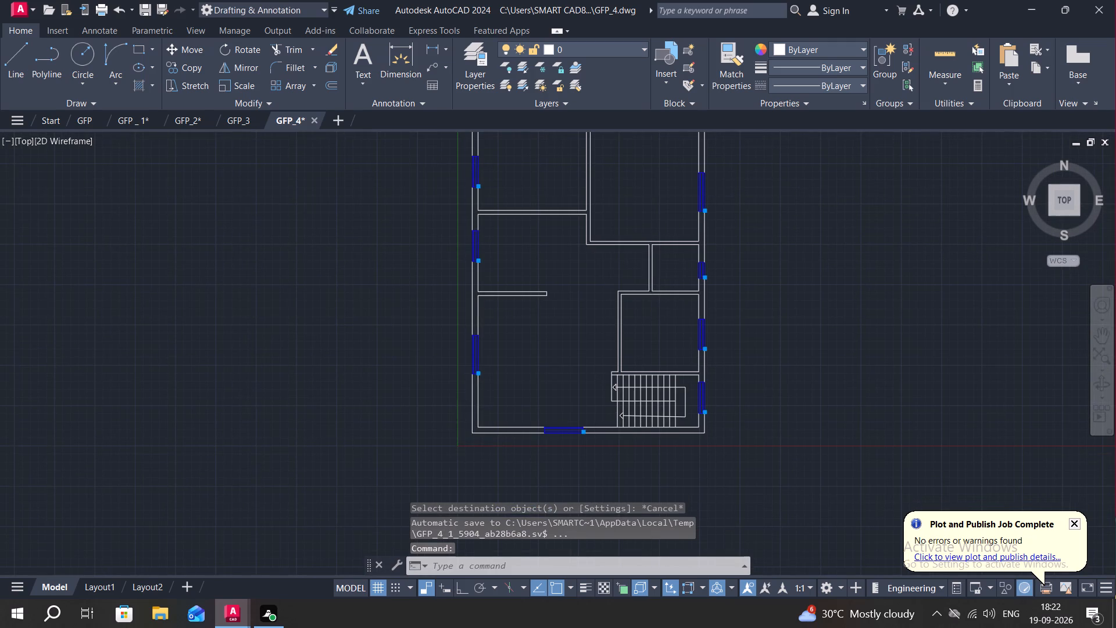
{"action": "middle_click_drag", "start_coordinate": [655, 258], "coordinate": [593, 258]}
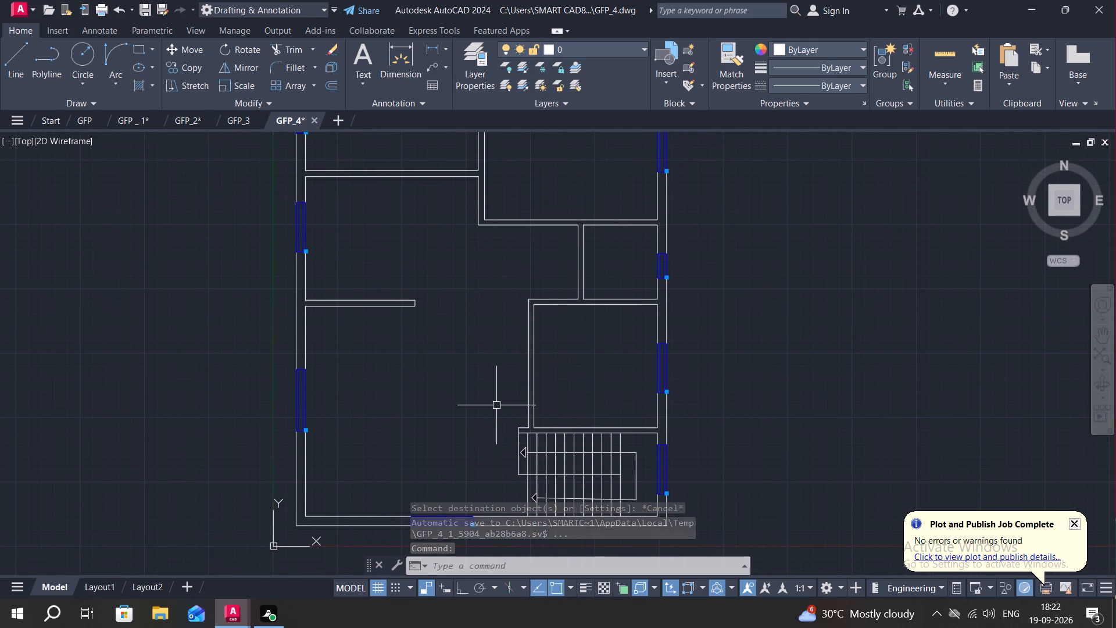
{"action": "middle_click_drag", "start_coordinate": [526, 396], "coordinate": [608, 324]}
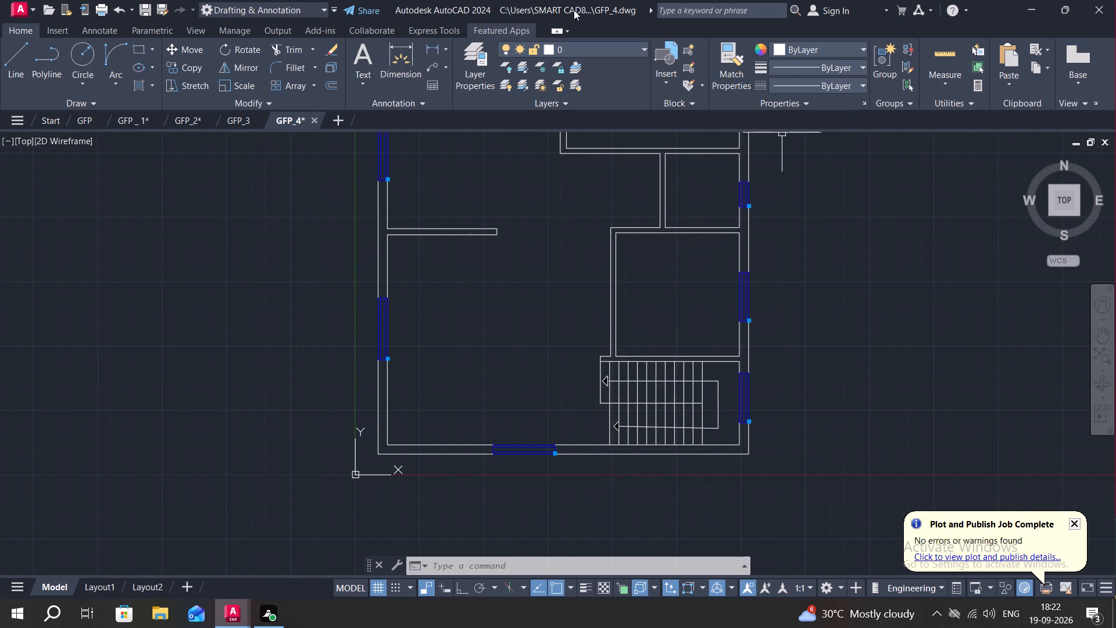
{"action": "left_click", "coordinate": [437, 47]}
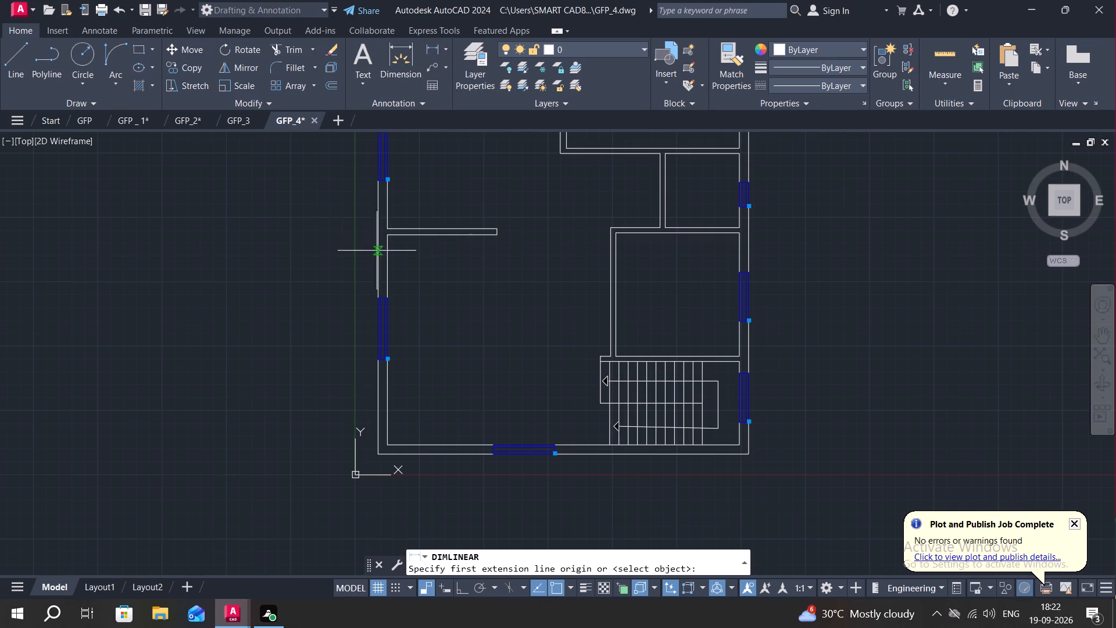
{"action": "left_click", "coordinate": [391, 237]}
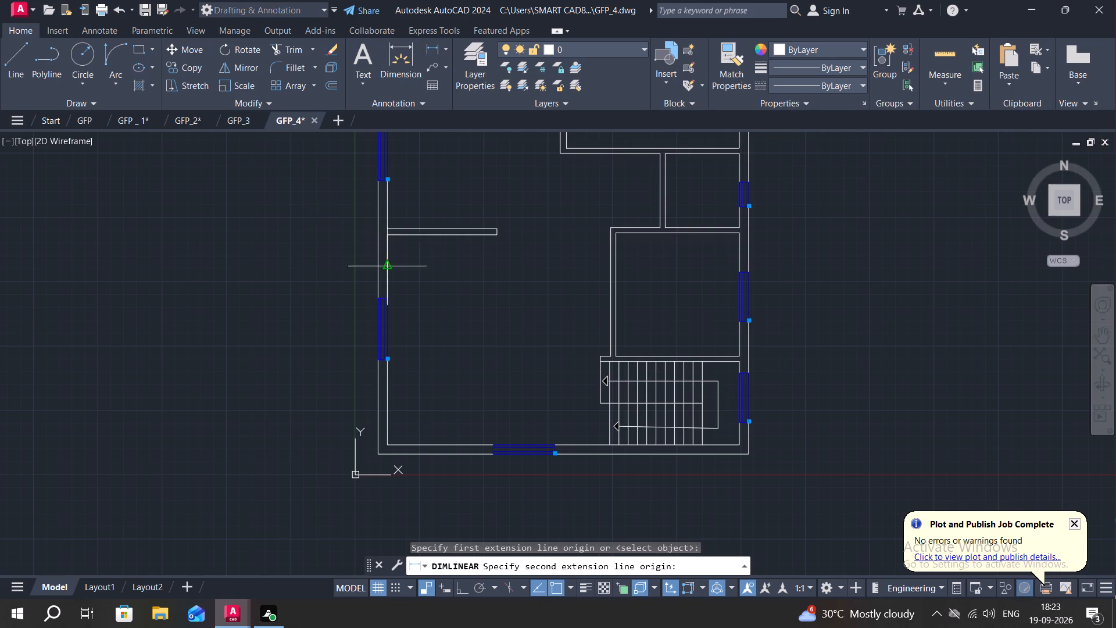
{"action": "left_click", "coordinate": [385, 443]}
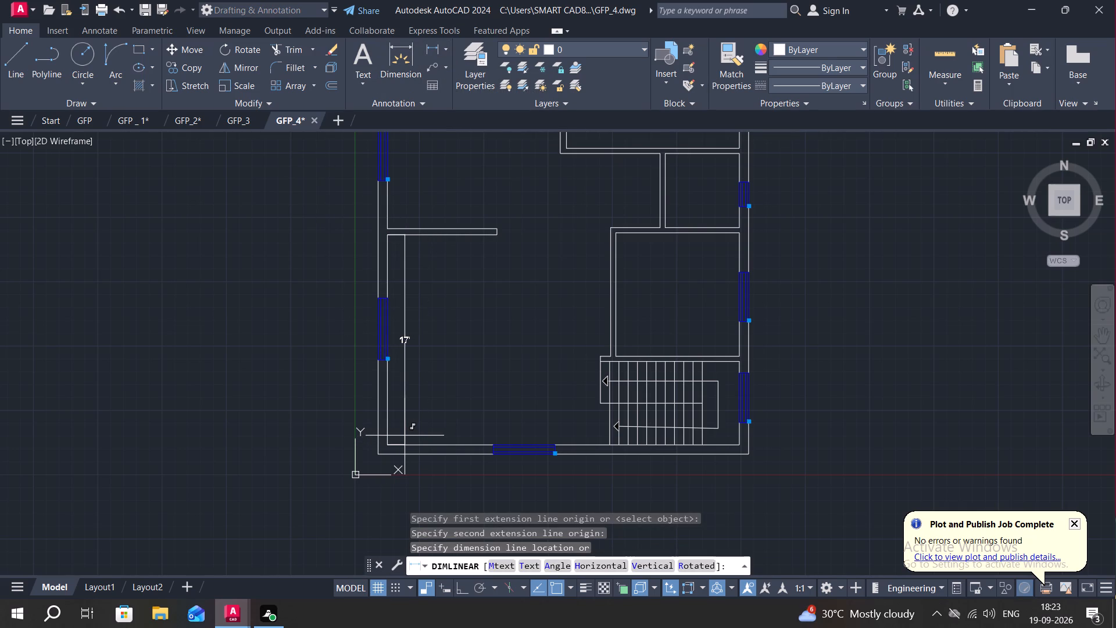
{"action": "left_click", "coordinate": [400, 433]}
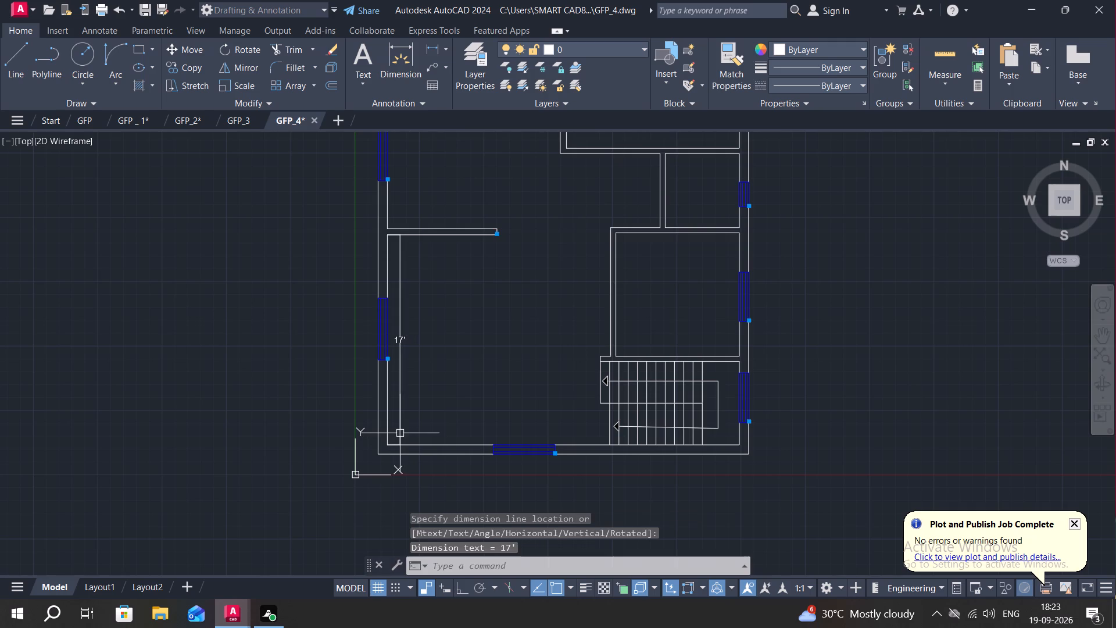
Add a horizontal linear dimension across the southwest room, from the inner west wall to the opposite partition, just below the short partition.
{"action": "key", "text": "space"}
{"action": "left_click", "coordinate": [384, 235]}
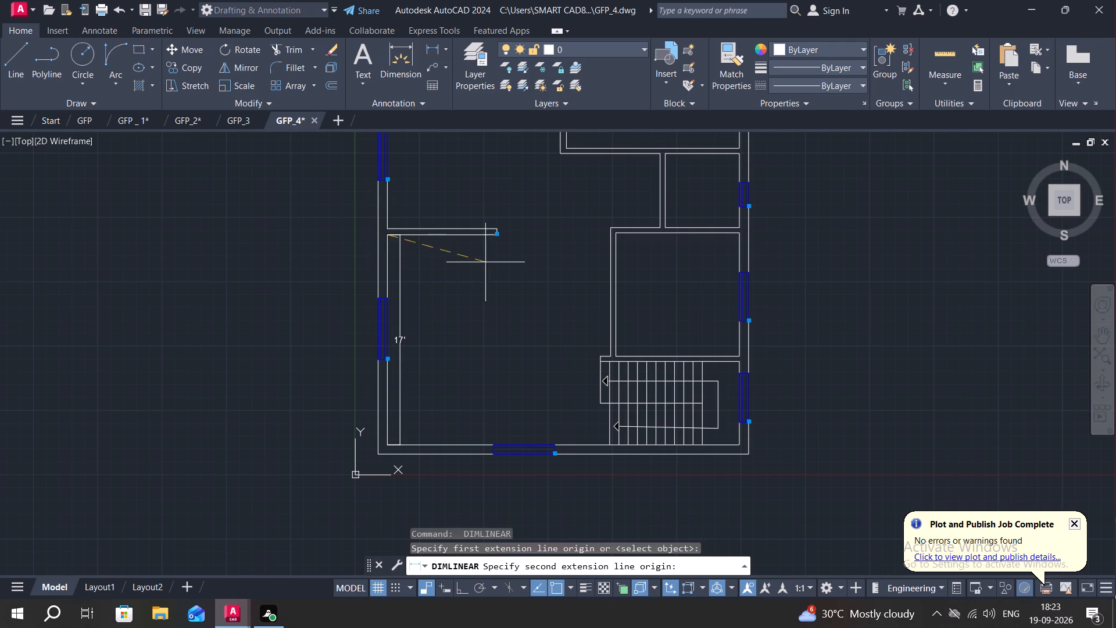
{"action": "left_click", "coordinate": [608, 231]}
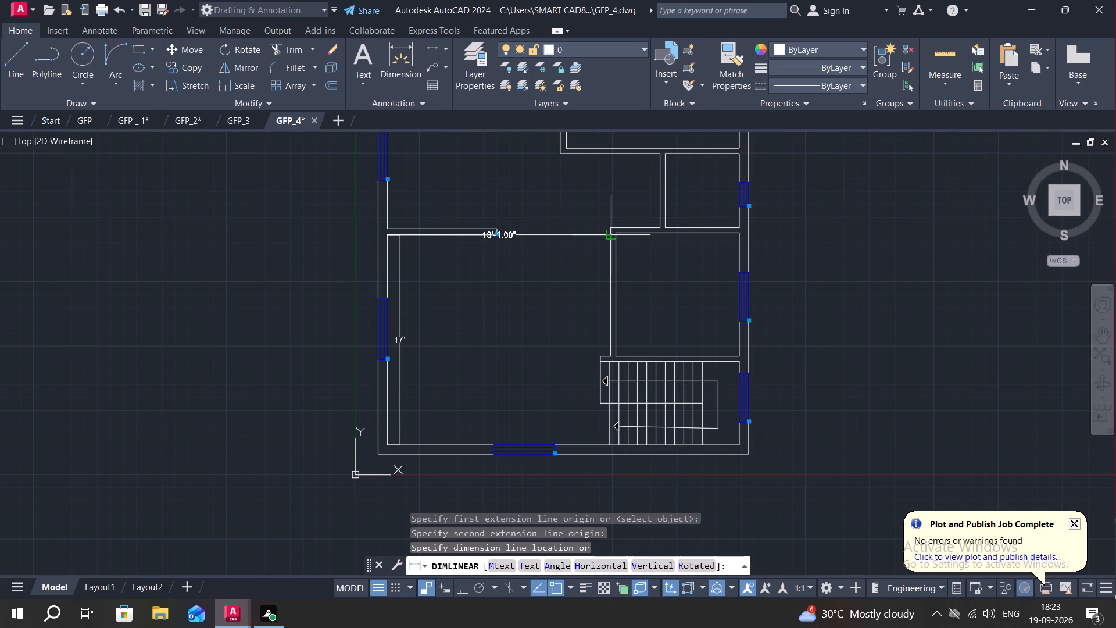
{"action": "left_click", "coordinate": [603, 243]}
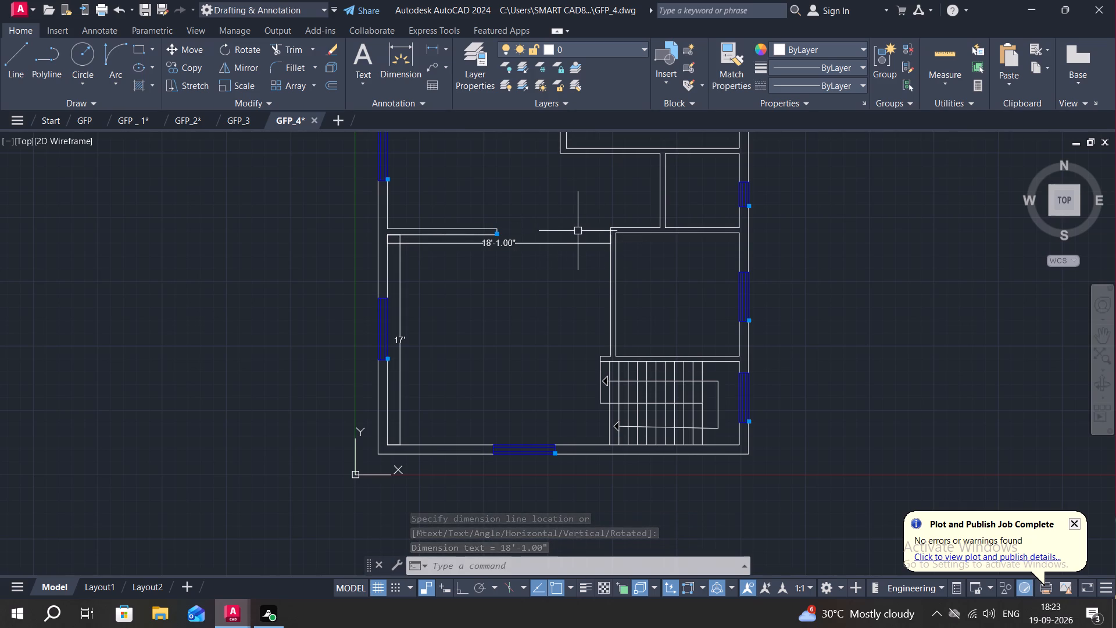
Add a horizontal linear dimension along the inner north wall of the east room directly above the staircase.
{"action": "key", "text": "space"}
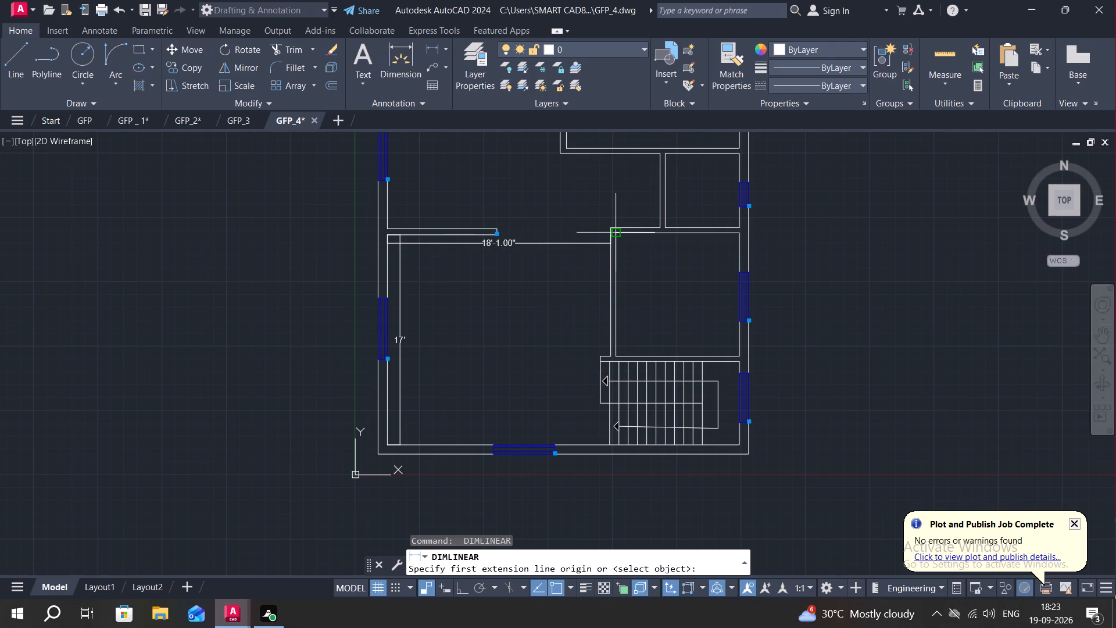
{"action": "scroll", "coordinate": [617, 235], "scroll_direction": "up", "scroll_amount": 2}
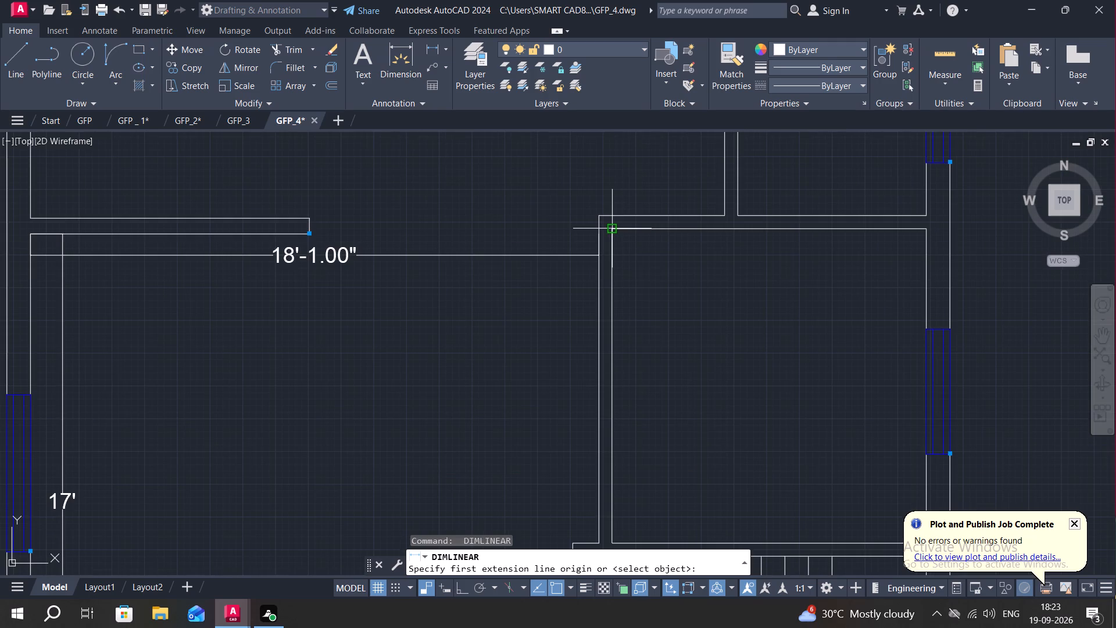
{"action": "left_click", "coordinate": [612, 231]}
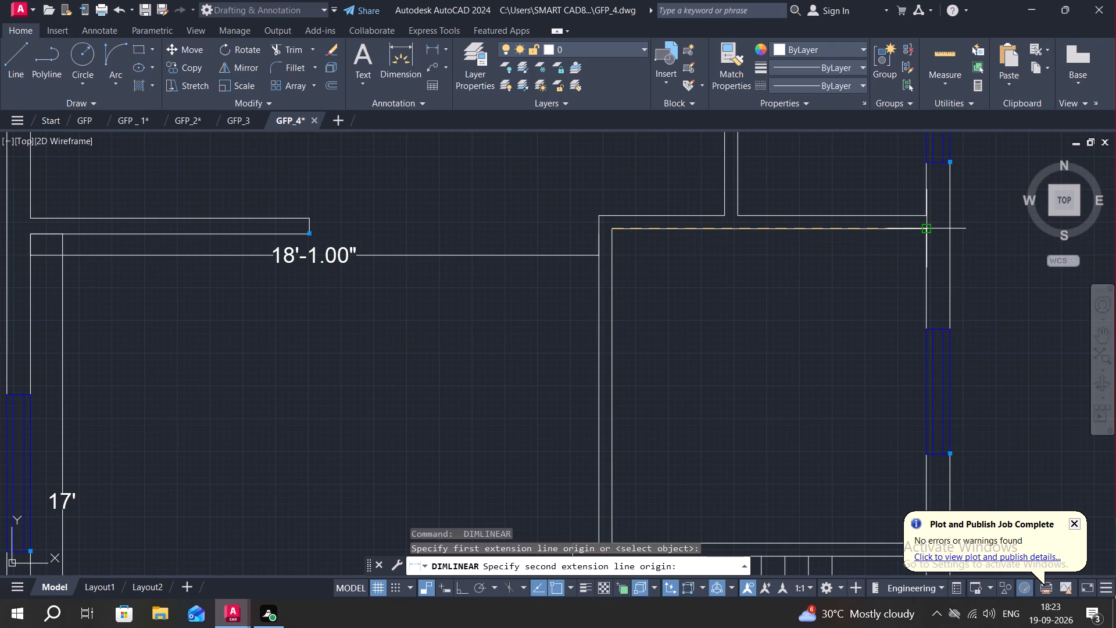
{"action": "left_click", "coordinate": [927, 226]}
{"action": "left_click", "coordinate": [925, 242]}
Add a vertical linear dimension along the inner west wall of the east room directly above the staircase.
{"action": "middle_click_drag", "start_coordinate": [822, 287], "coordinate": [812, 155]}
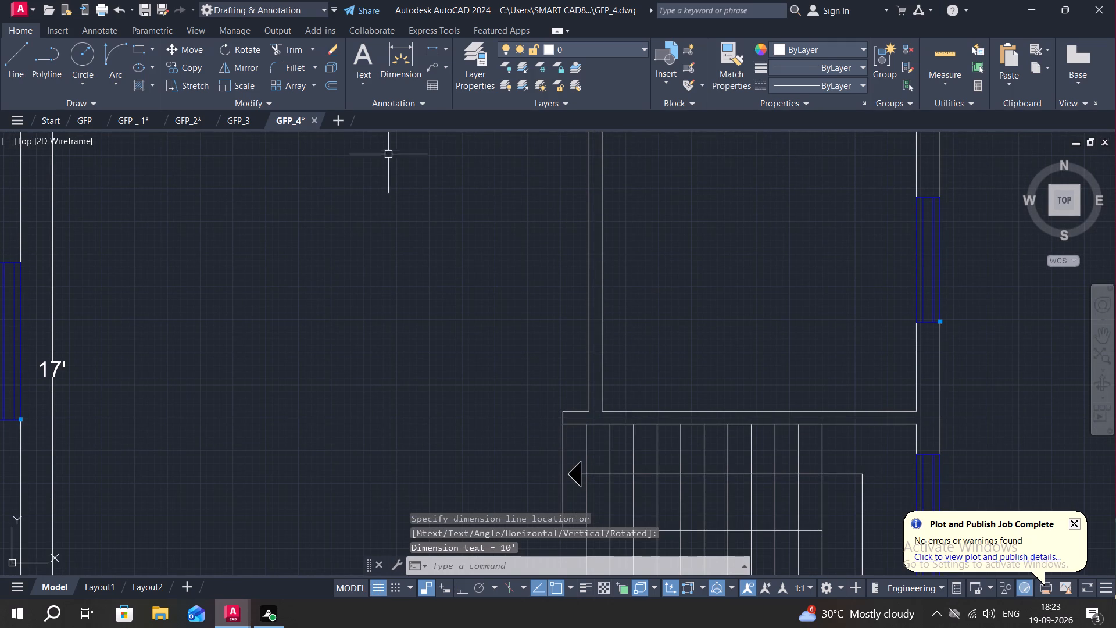
{"action": "left_click", "coordinate": [431, 44]}
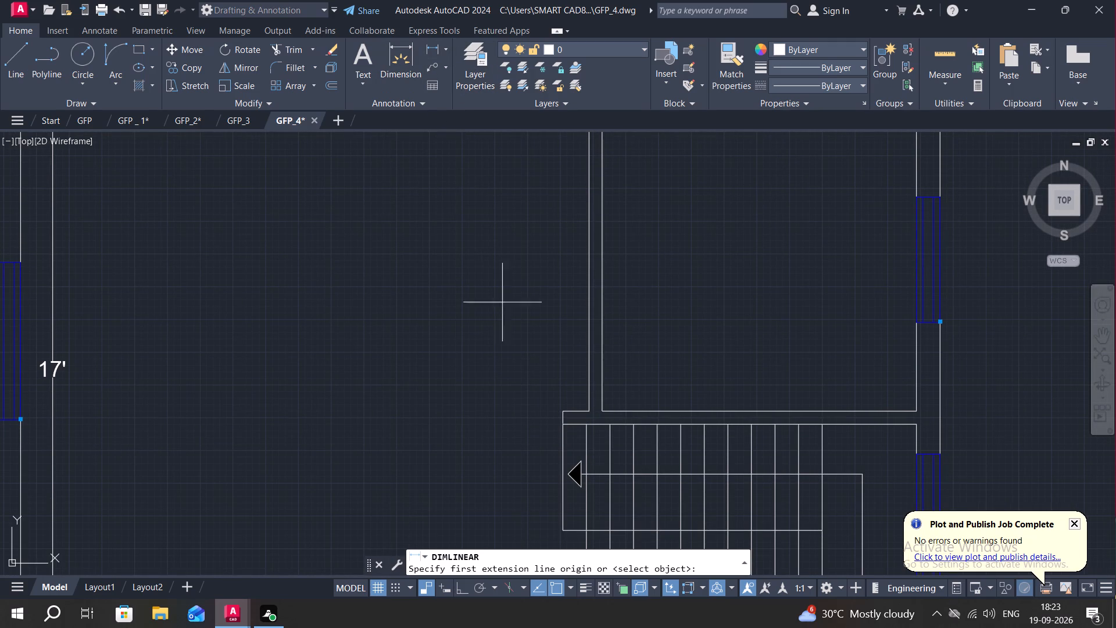
{"action": "left_click", "coordinate": [599, 409]}
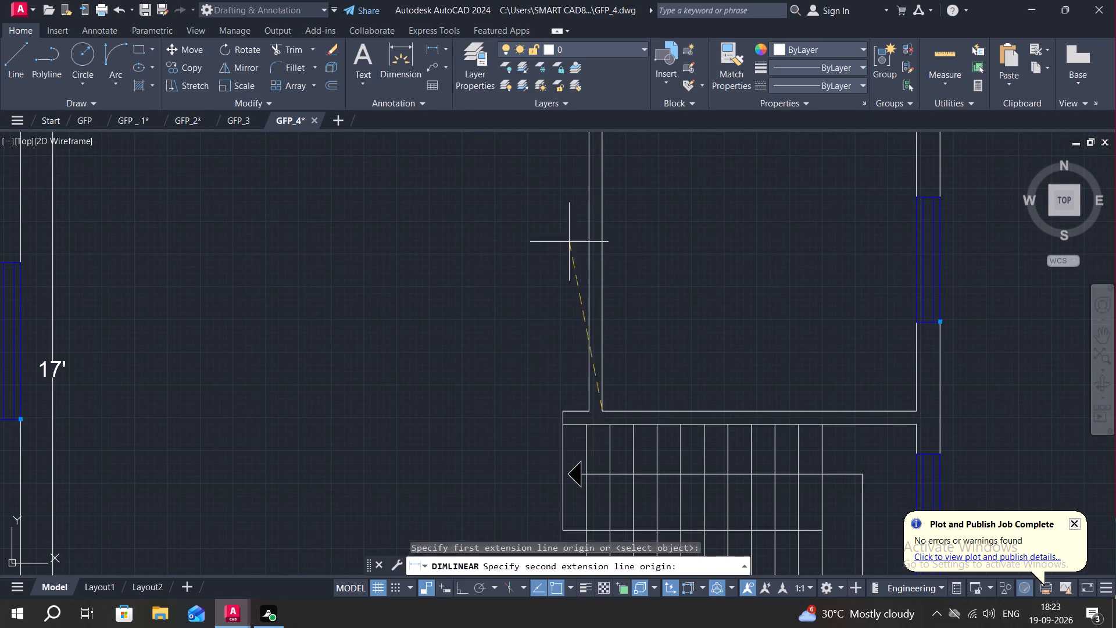
{"action": "middle_click_drag", "start_coordinate": [612, 217], "coordinate": [637, 399]}
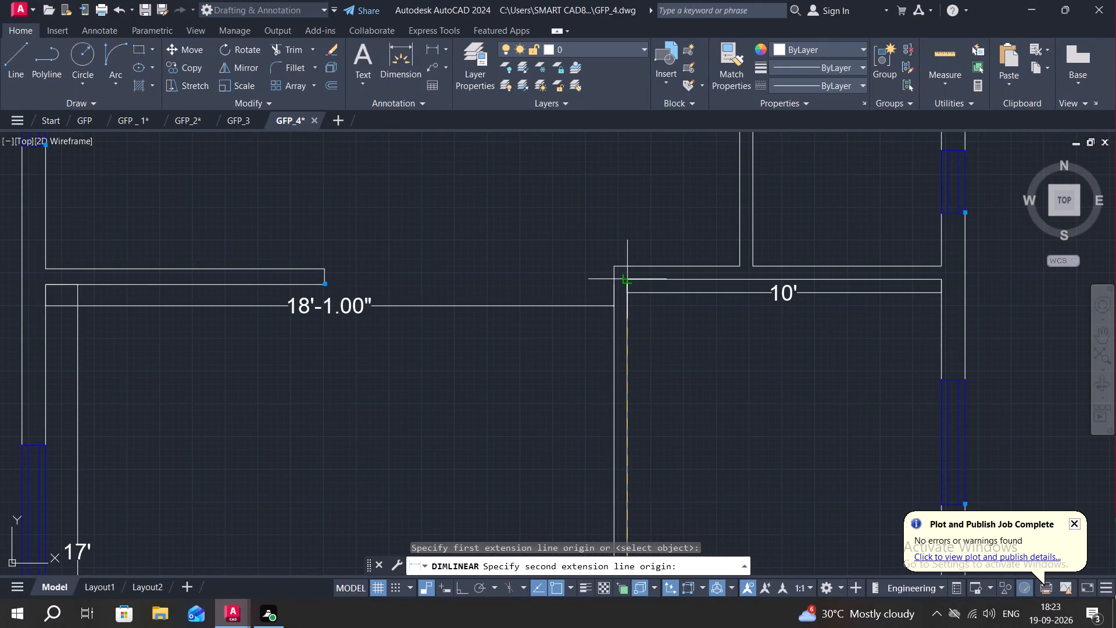
{"action": "left_click", "coordinate": [627, 278]}
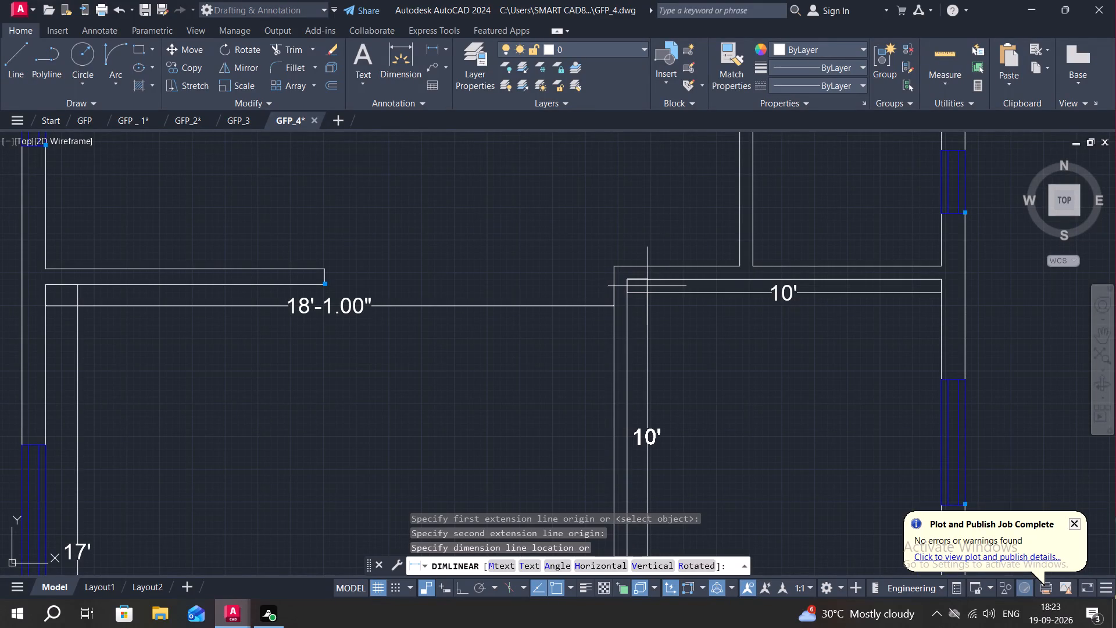
{"action": "left_click", "coordinate": [647, 286]}
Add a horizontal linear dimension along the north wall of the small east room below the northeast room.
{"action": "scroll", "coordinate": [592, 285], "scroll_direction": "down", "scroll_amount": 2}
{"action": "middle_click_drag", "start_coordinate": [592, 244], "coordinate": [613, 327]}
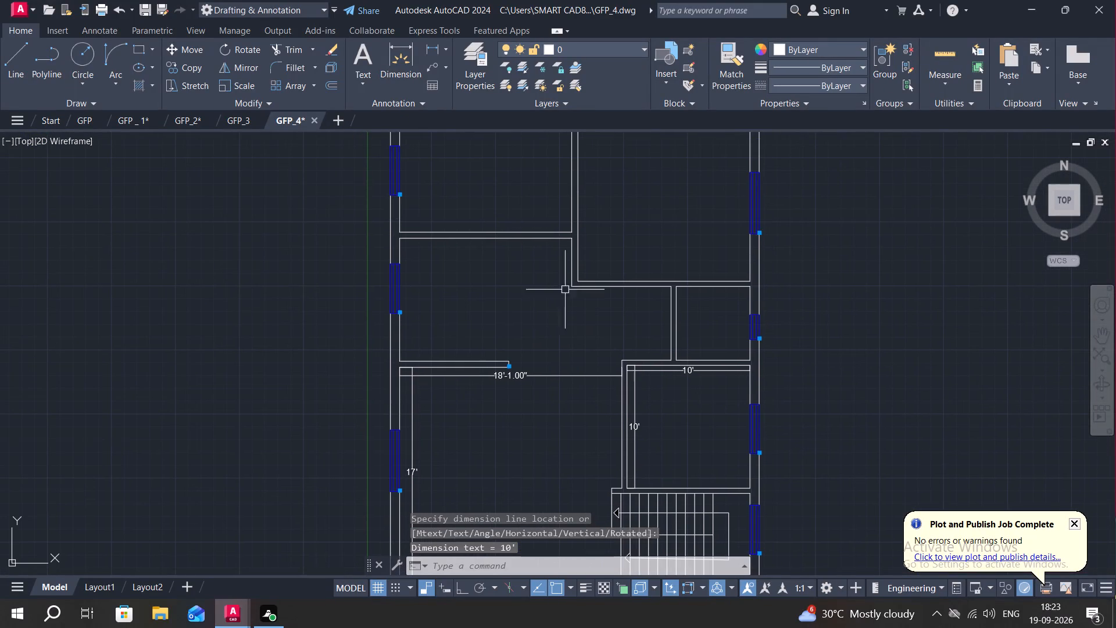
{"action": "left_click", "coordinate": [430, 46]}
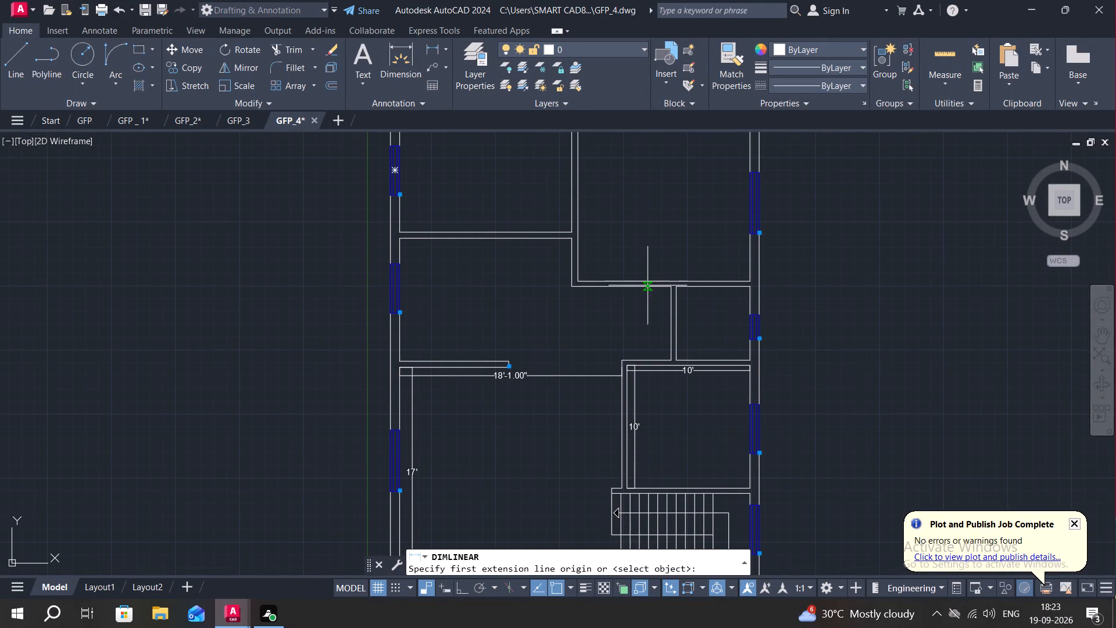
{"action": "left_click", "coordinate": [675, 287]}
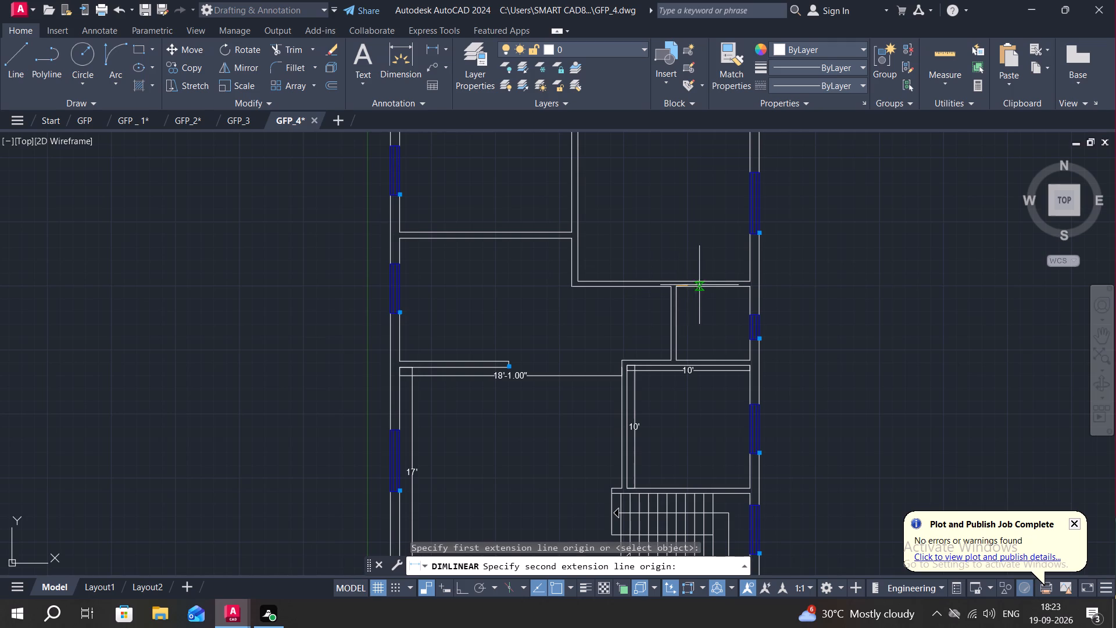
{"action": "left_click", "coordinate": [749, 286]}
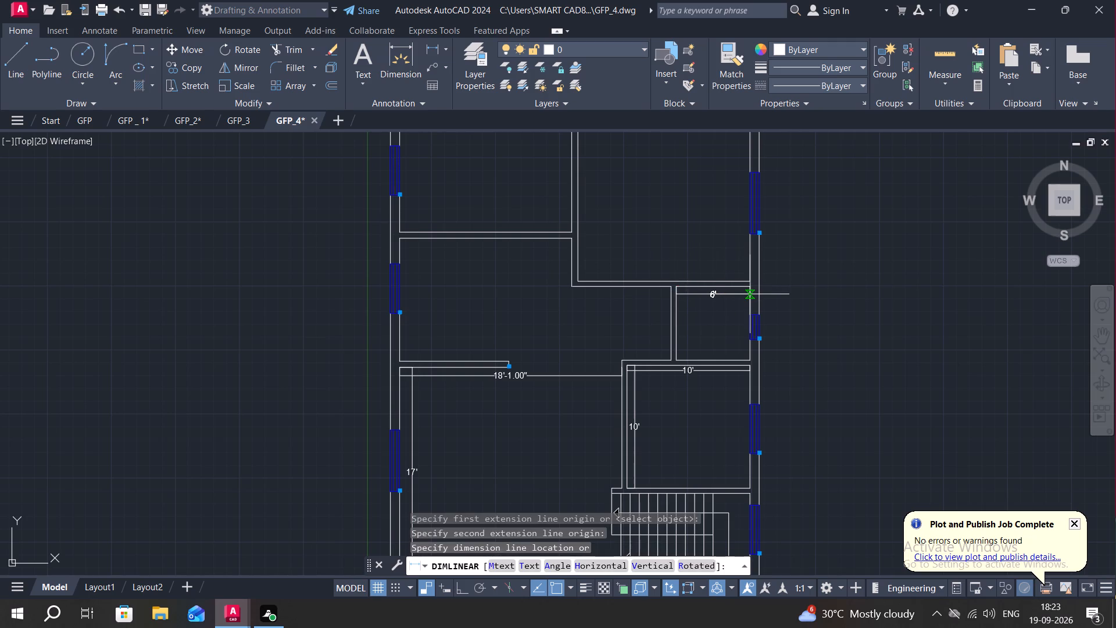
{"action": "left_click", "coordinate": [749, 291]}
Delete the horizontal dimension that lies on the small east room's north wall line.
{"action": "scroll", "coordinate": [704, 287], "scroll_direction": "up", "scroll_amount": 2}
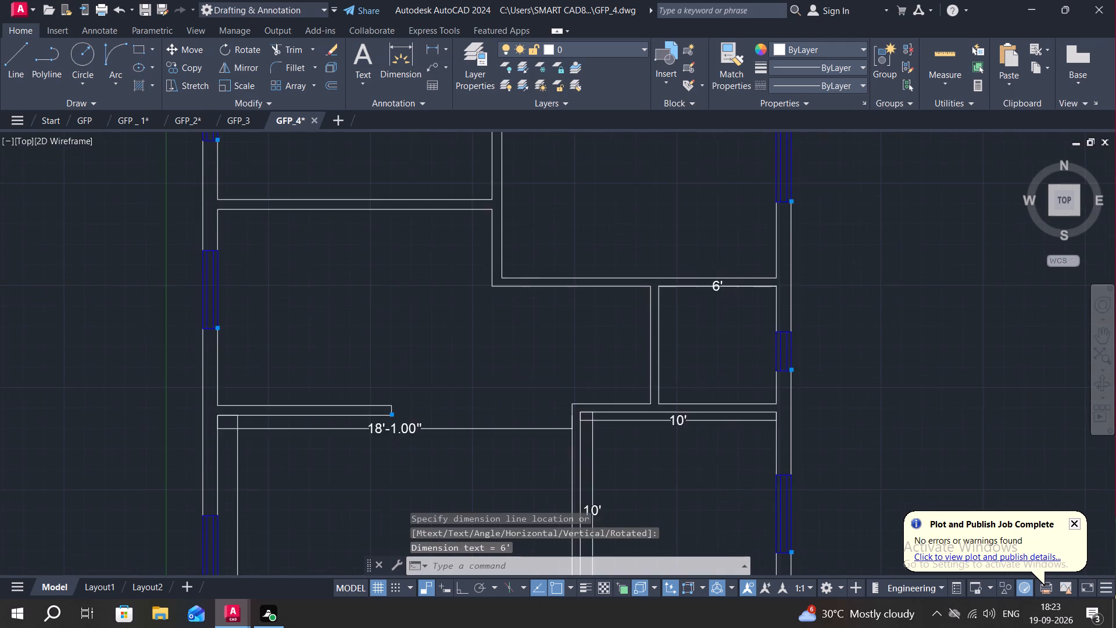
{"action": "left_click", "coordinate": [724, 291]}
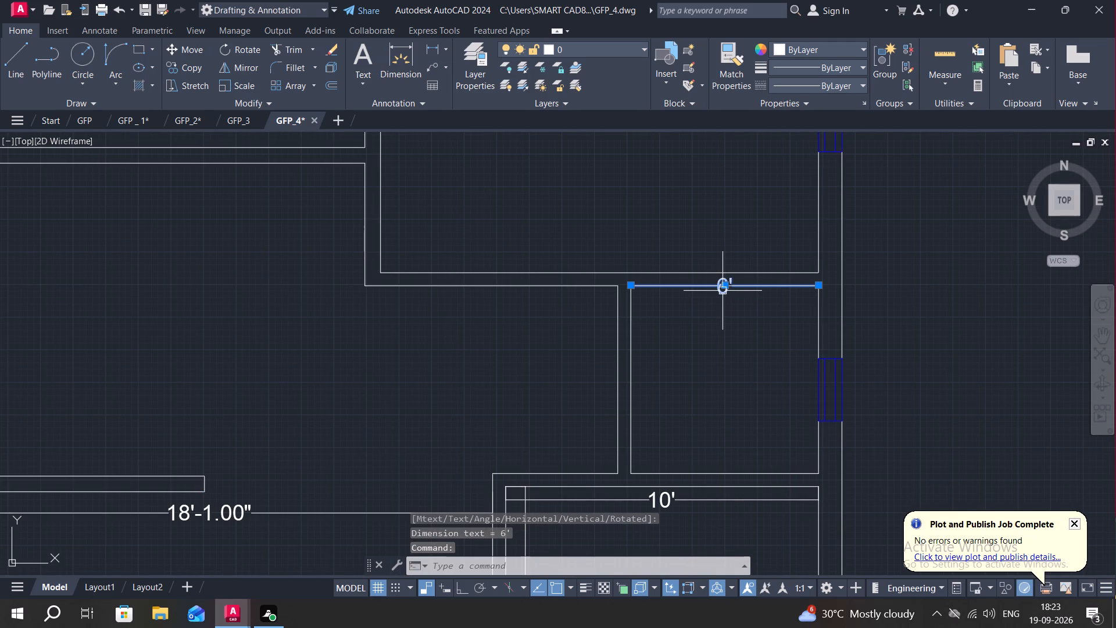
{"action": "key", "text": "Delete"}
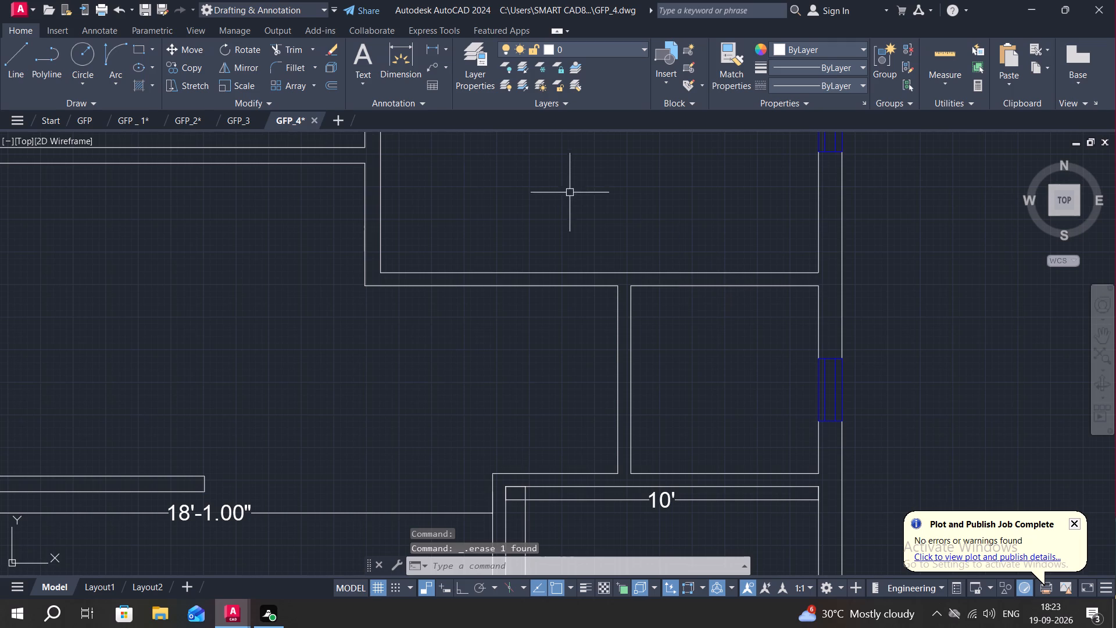
Add a horizontal linear dimension across the small east room, placed slightly below its inner north wall.
{"action": "left_click", "coordinate": [434, 43]}
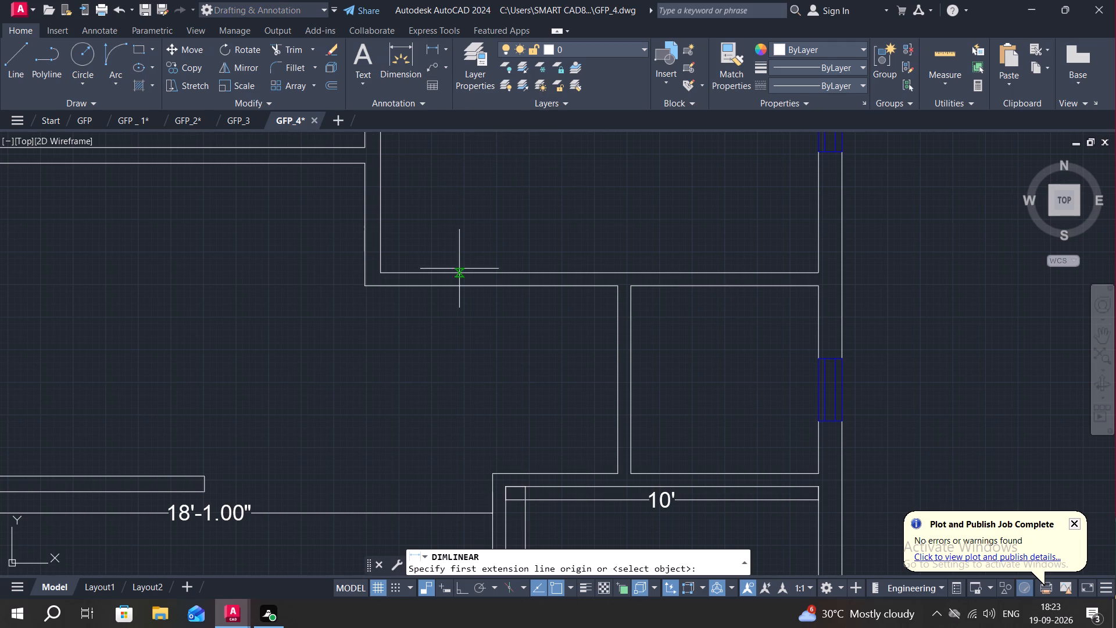
{"action": "left_click", "coordinate": [627, 287]}
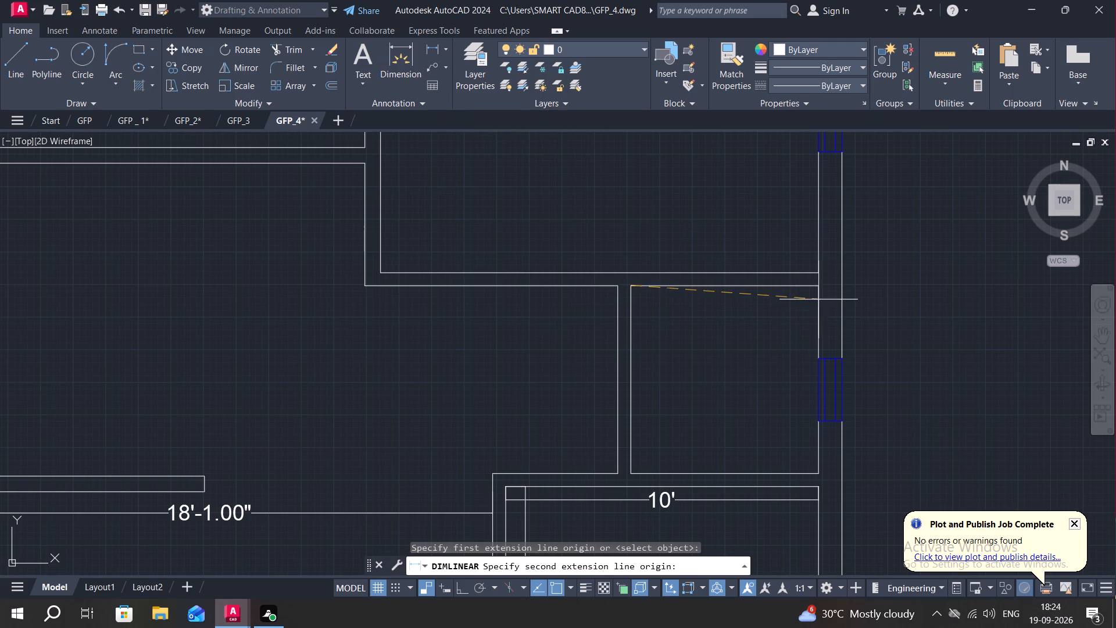
{"action": "left_click", "coordinate": [816, 289]}
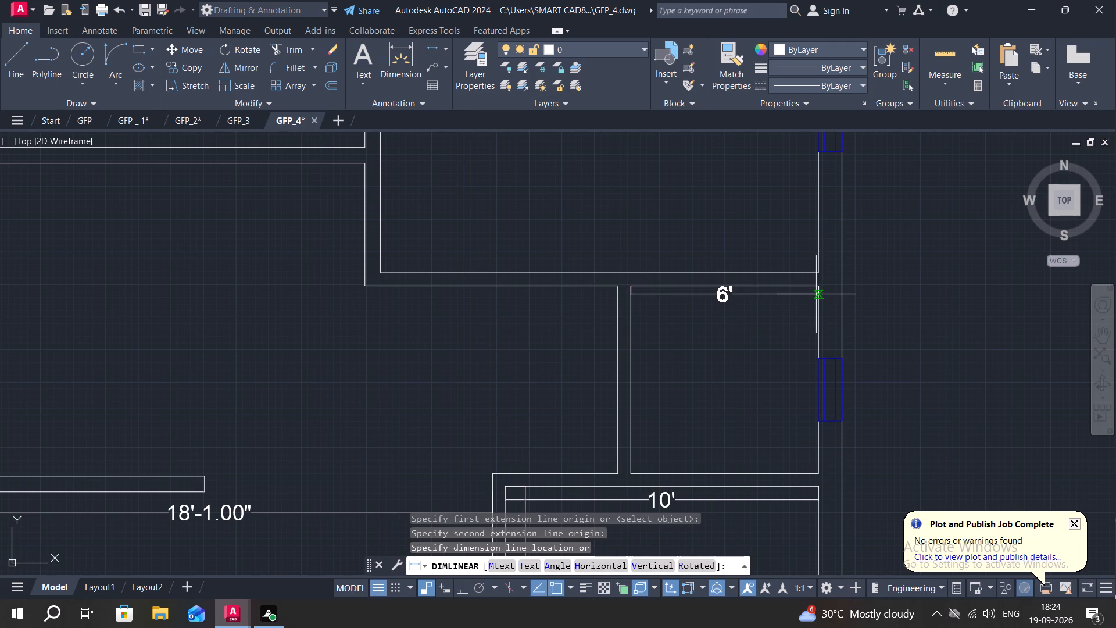
{"action": "left_click", "coordinate": [816, 297]}
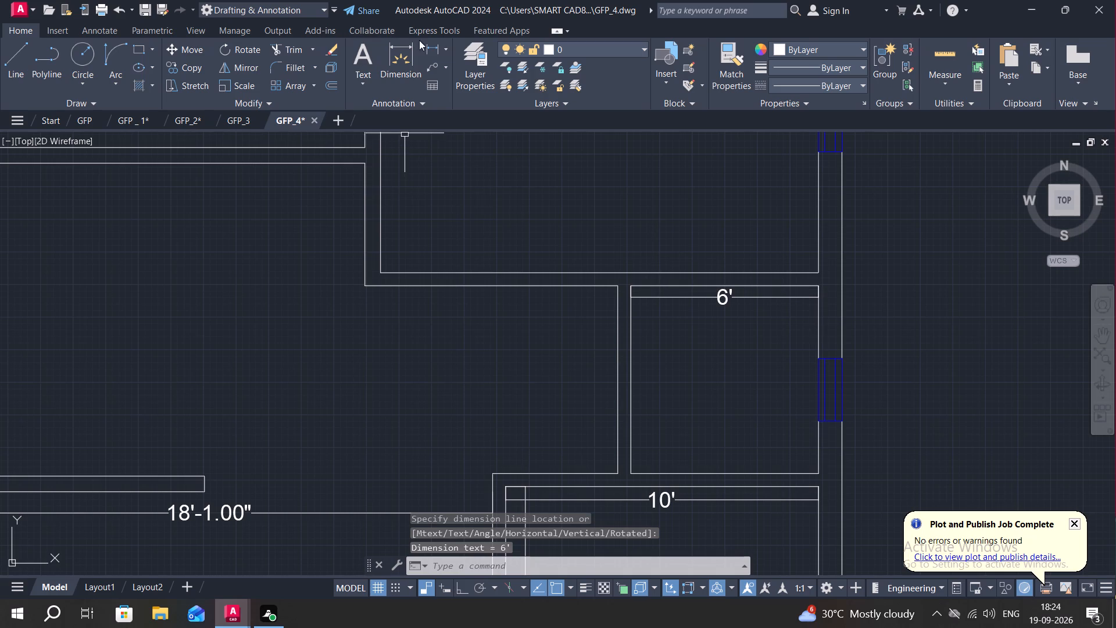
Add a vertical linear dimension along the small east room's inner west wall, from its north wall to its south wall.
{"action": "left_click", "coordinate": [432, 44]}
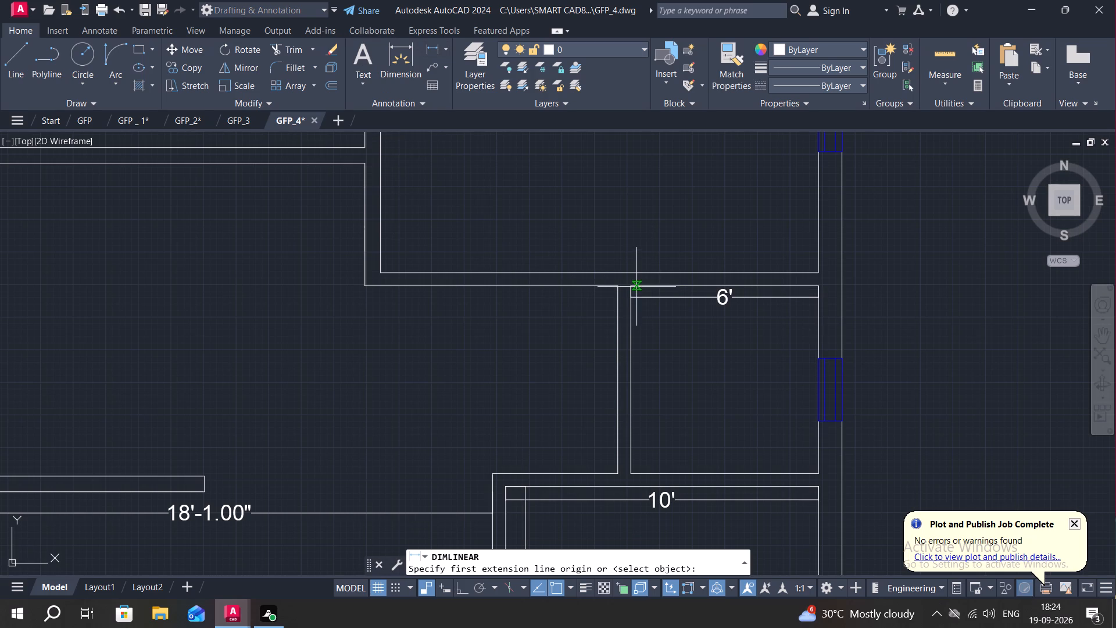
{"action": "left_click", "coordinate": [632, 285]}
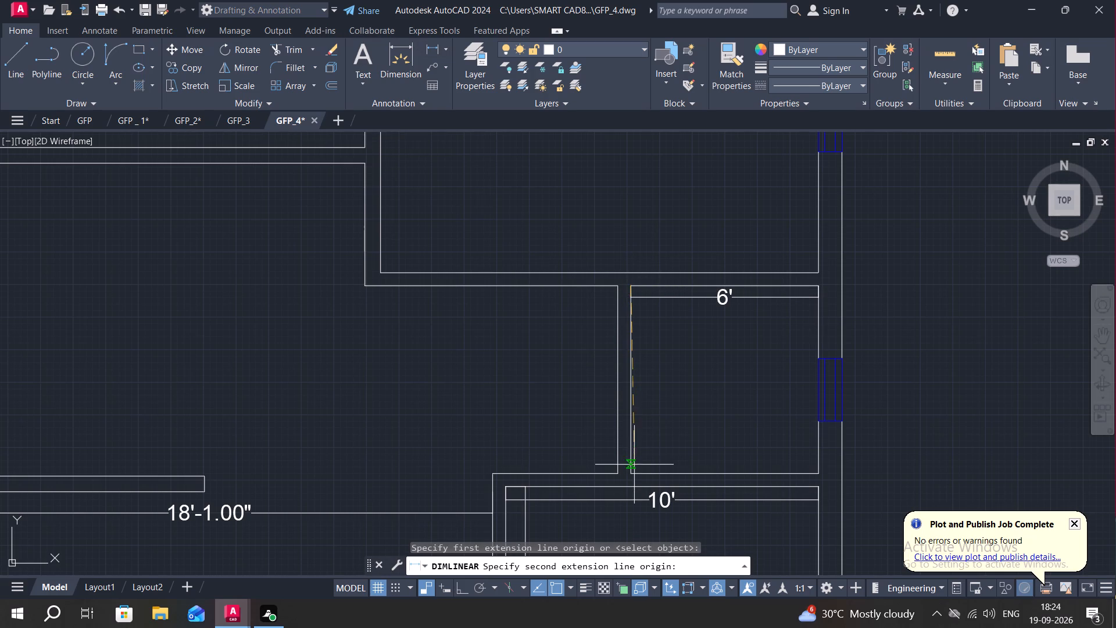
{"action": "left_click", "coordinate": [633, 470]}
{"action": "left_click", "coordinate": [641, 463]}
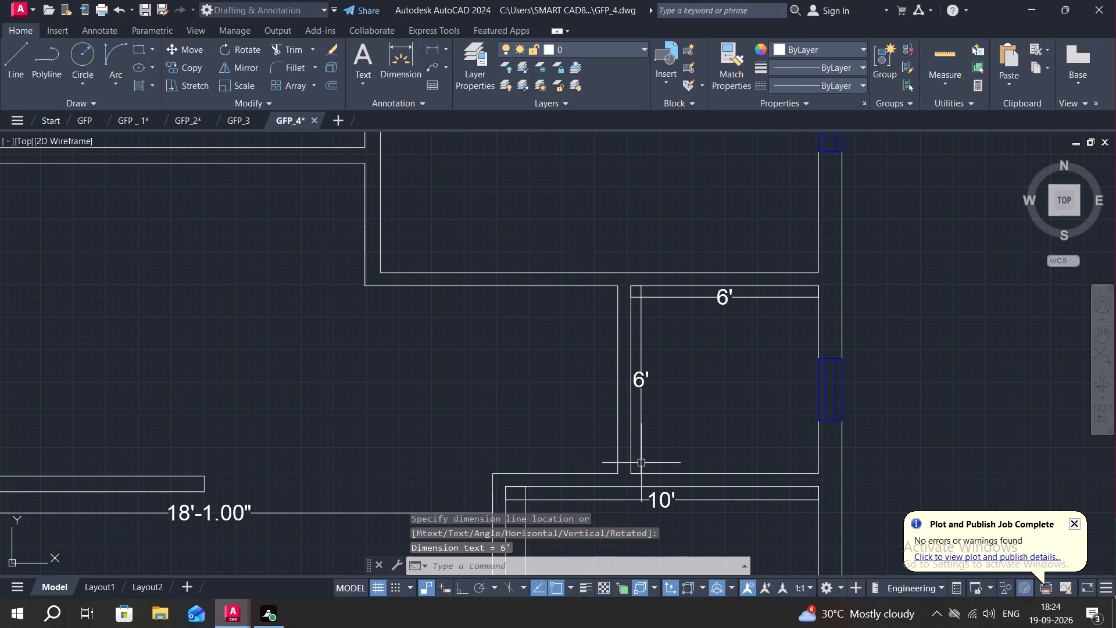
Add a horizontal linear dimension across the northeast room, just below its inner north wall.
{"action": "middle_click_drag", "start_coordinate": [592, 323], "coordinate": [508, 416]}
{"action": "scroll", "coordinate": [473, 302], "scroll_direction": "down", "scroll_amount": 2}
{"action": "scroll", "coordinate": [527, 216], "scroll_direction": "up", "scroll_amount": 1}
{"action": "middle_click_drag", "start_coordinate": [549, 229], "coordinate": [614, 303]}
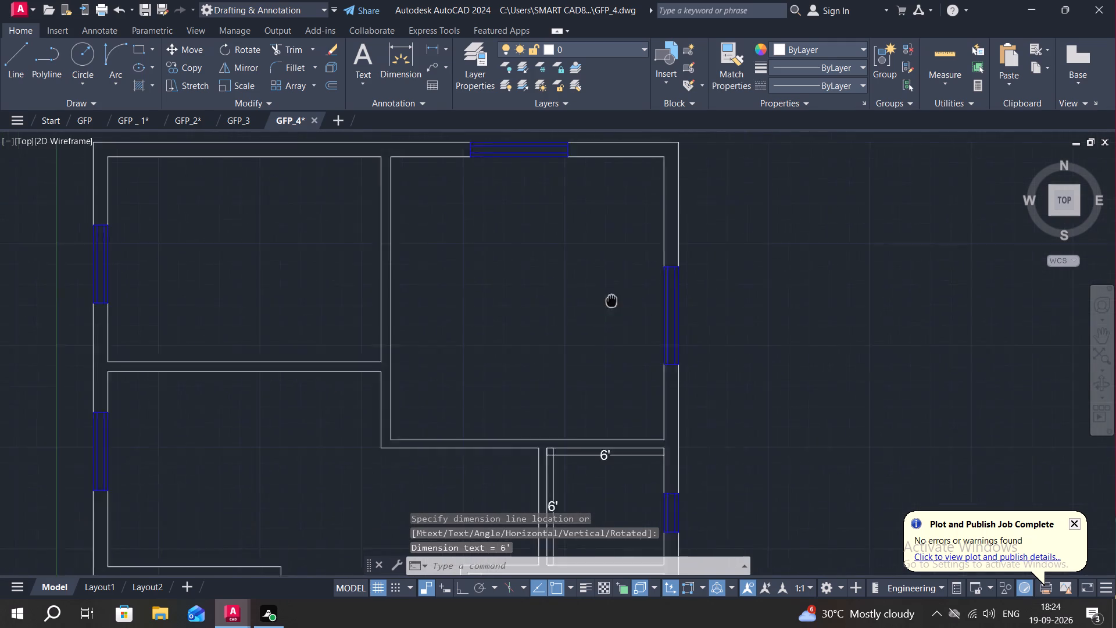
{"action": "middle_click_drag", "start_coordinate": [614, 303], "coordinate": [615, 306]}
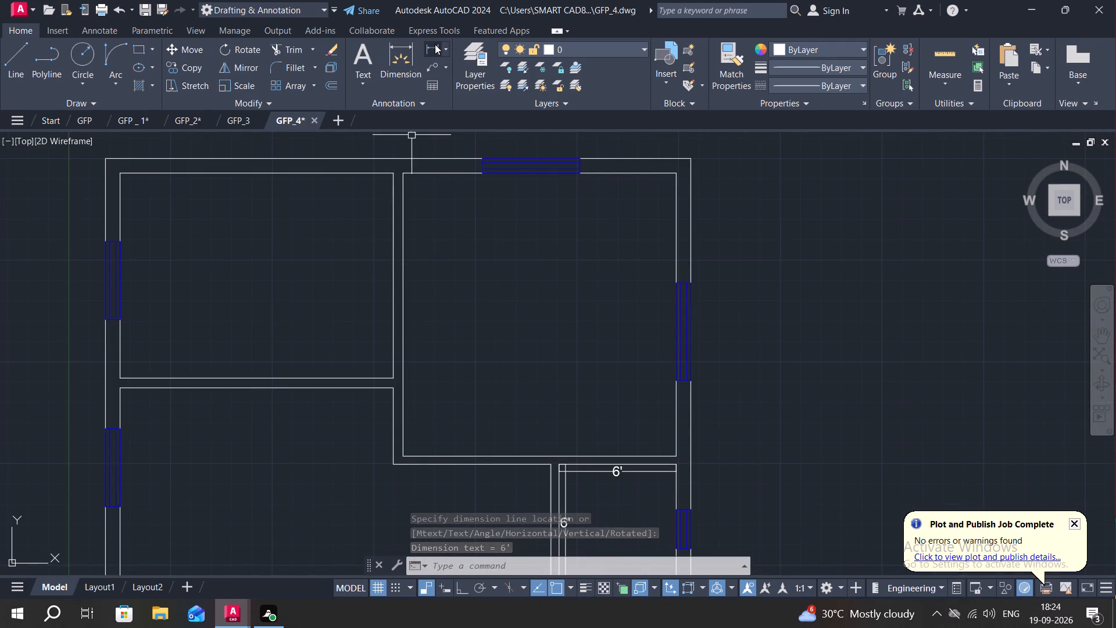
{"action": "left_click", "coordinate": [438, 42]}
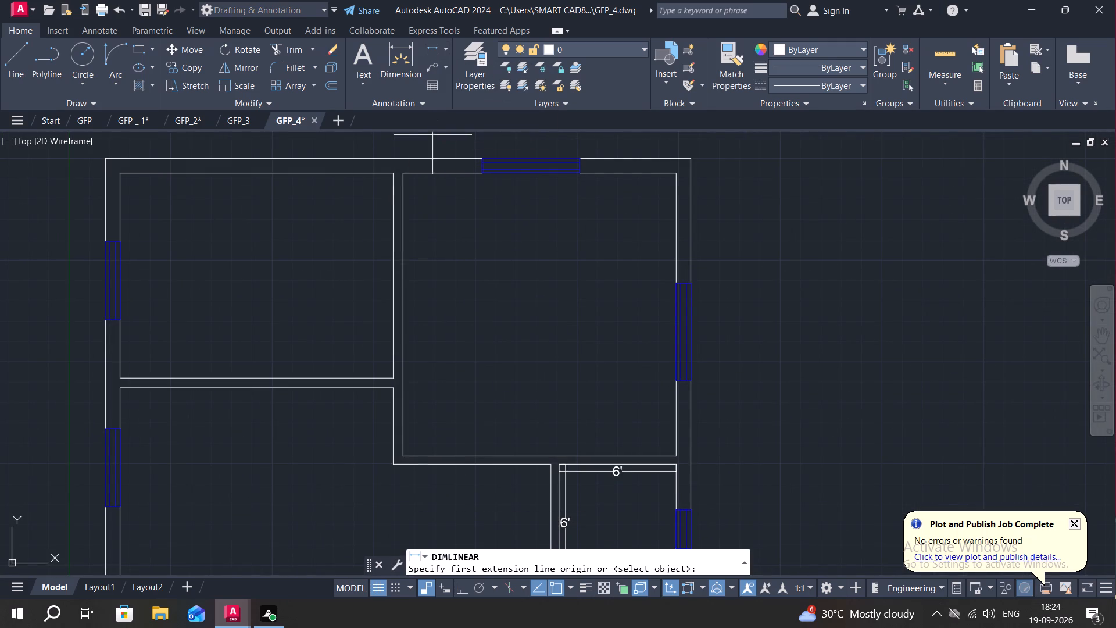
{"action": "left_click", "coordinate": [405, 176]}
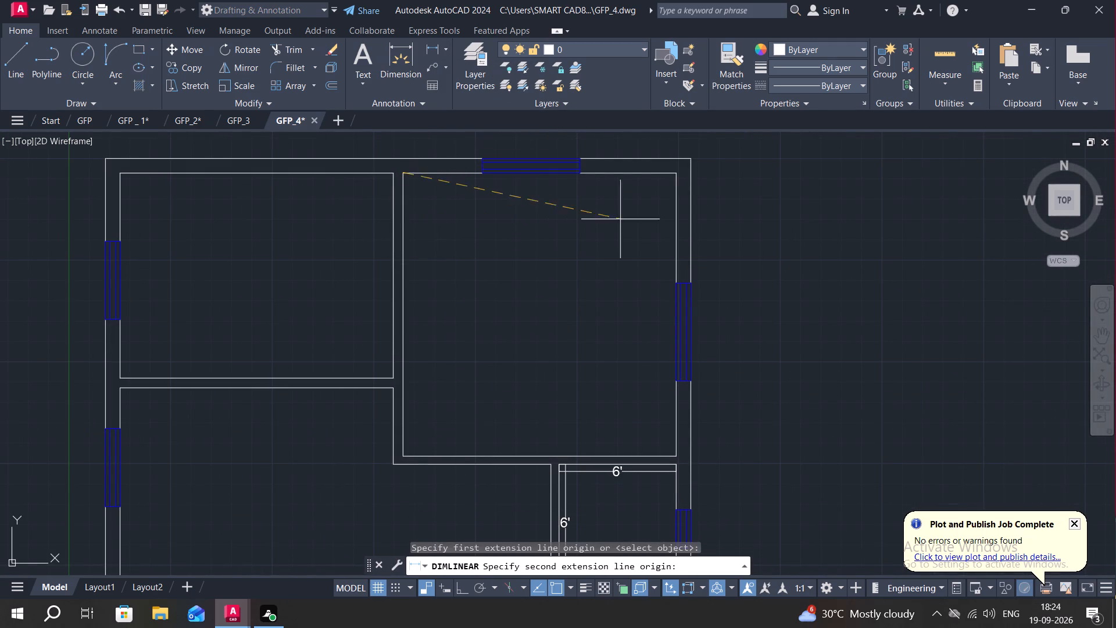
{"action": "left_click", "coordinate": [675, 174]}
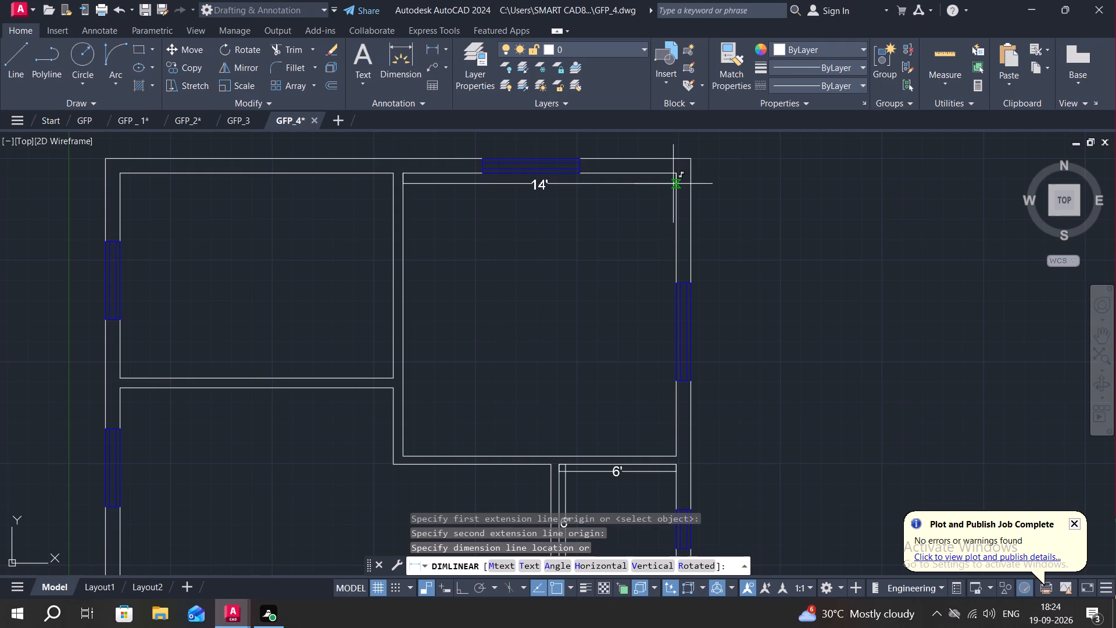
{"action": "left_click", "coordinate": [673, 184]}
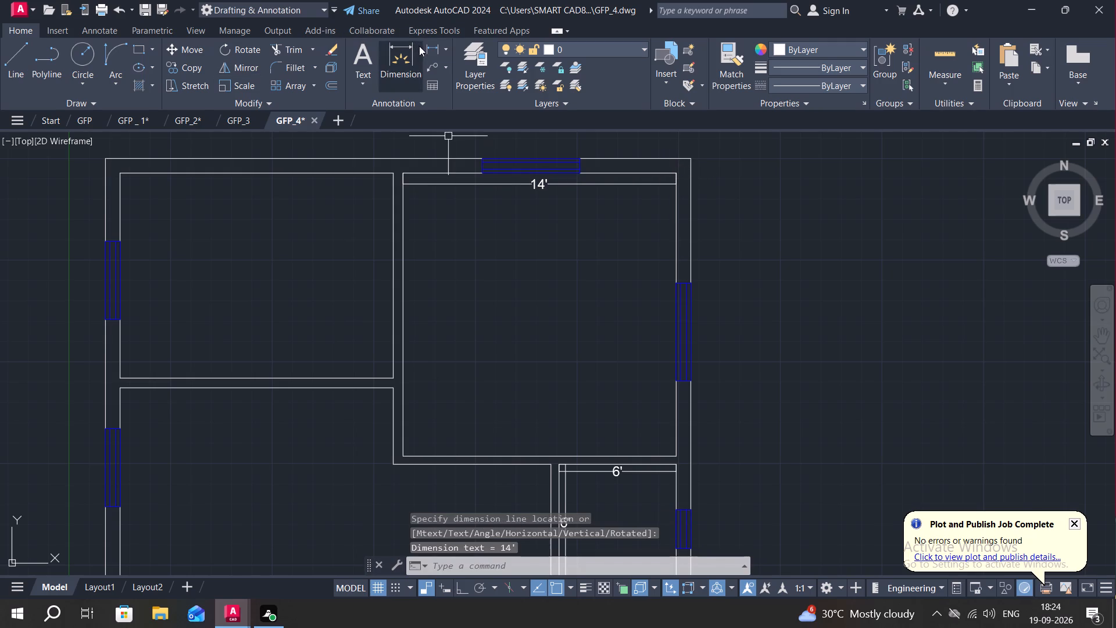
Add a vertical linear dimension along the northeast room's inner west wall, from its north wall to its south wall.
{"action": "left_click", "coordinate": [431, 46]}
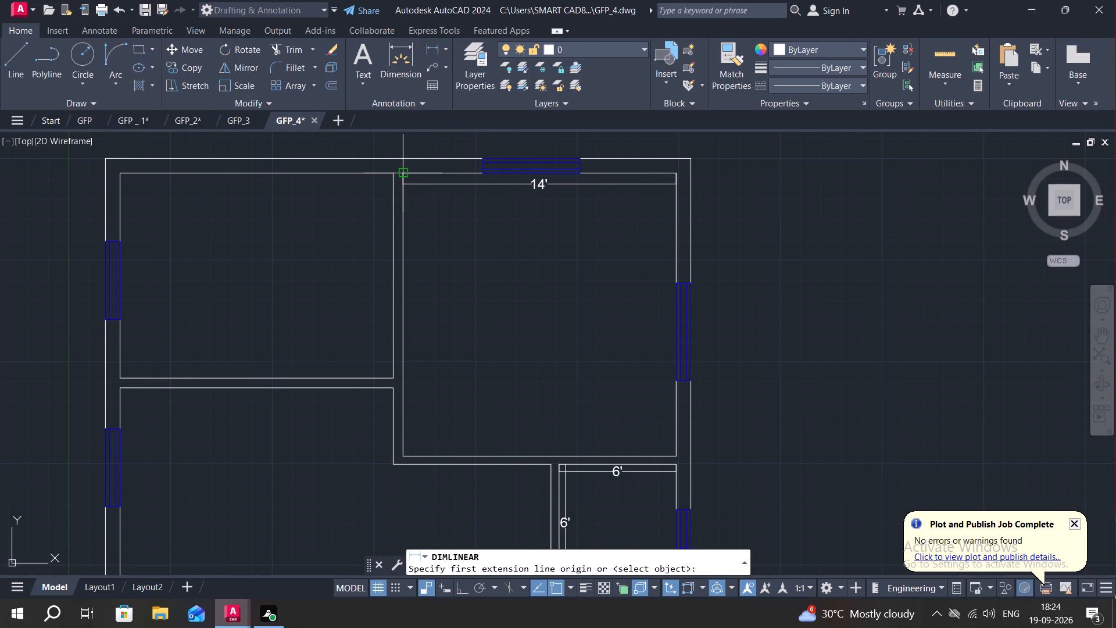
{"action": "left_click", "coordinate": [402, 171]}
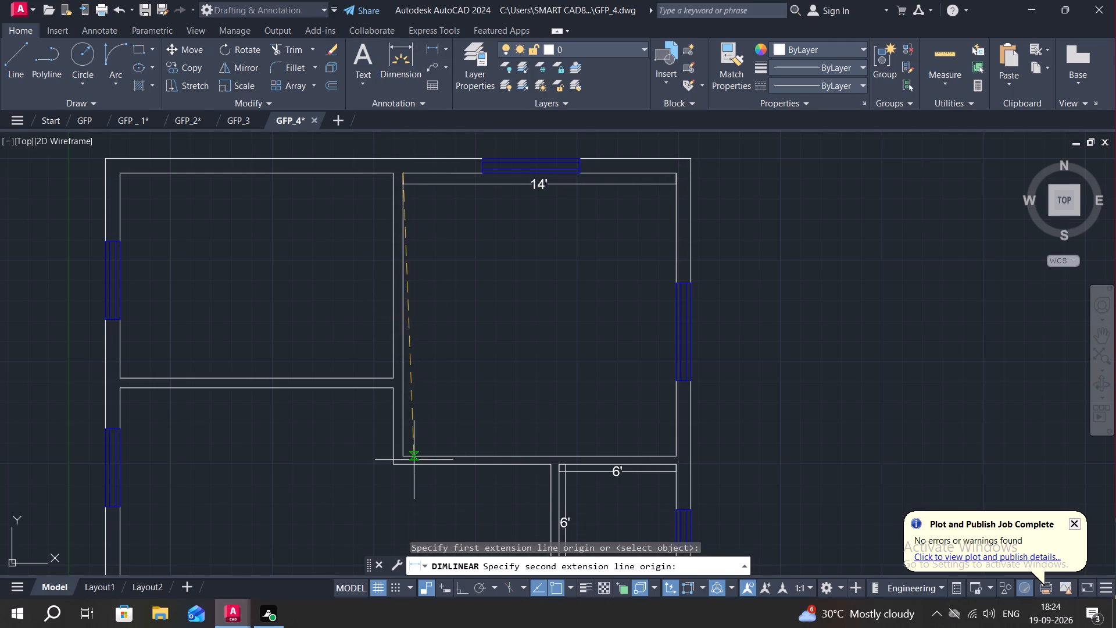
{"action": "left_click", "coordinate": [403, 459]}
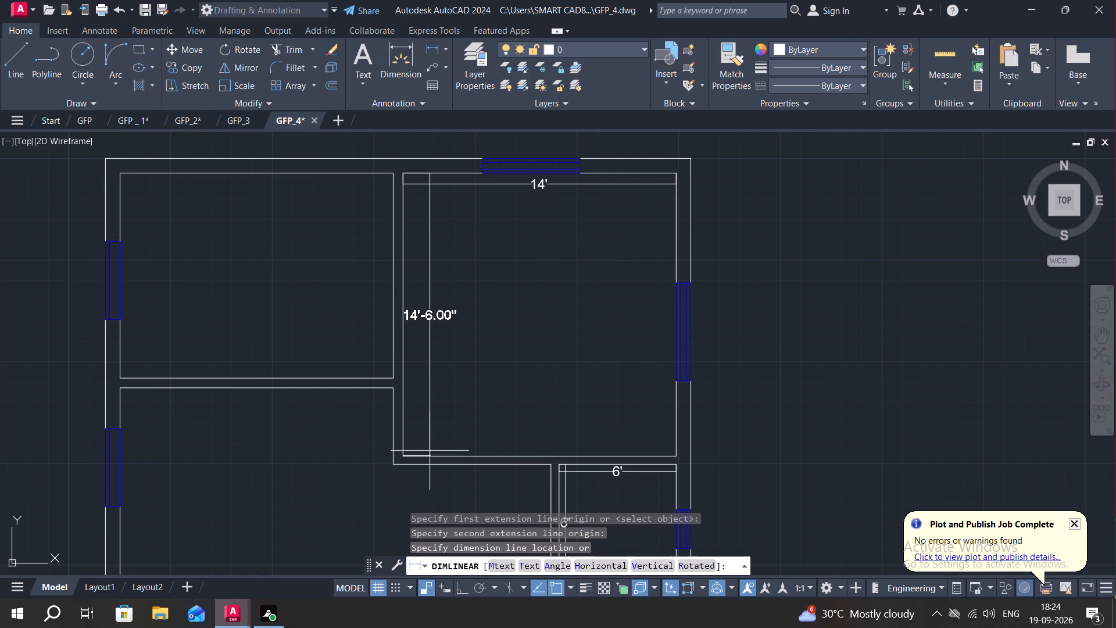
{"action": "left_click", "coordinate": [434, 451]}
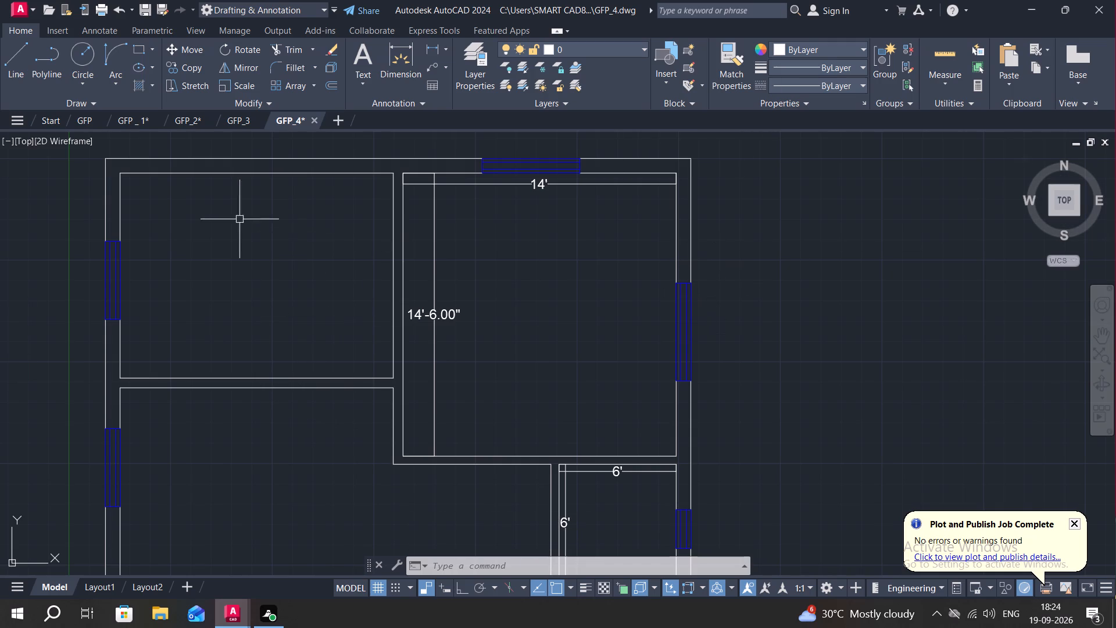
Add a vertical linear dimension inside the northwest room near its inner east wall, from its south wall to its north wall.
{"action": "left_click", "coordinate": [432, 44]}
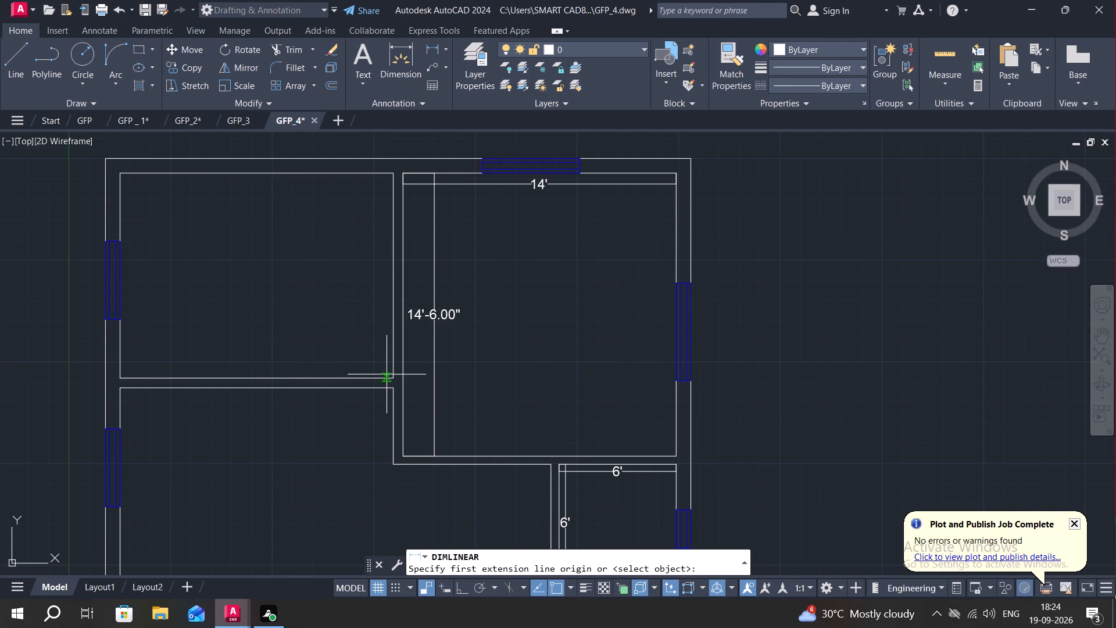
{"action": "left_click", "coordinate": [395, 377]}
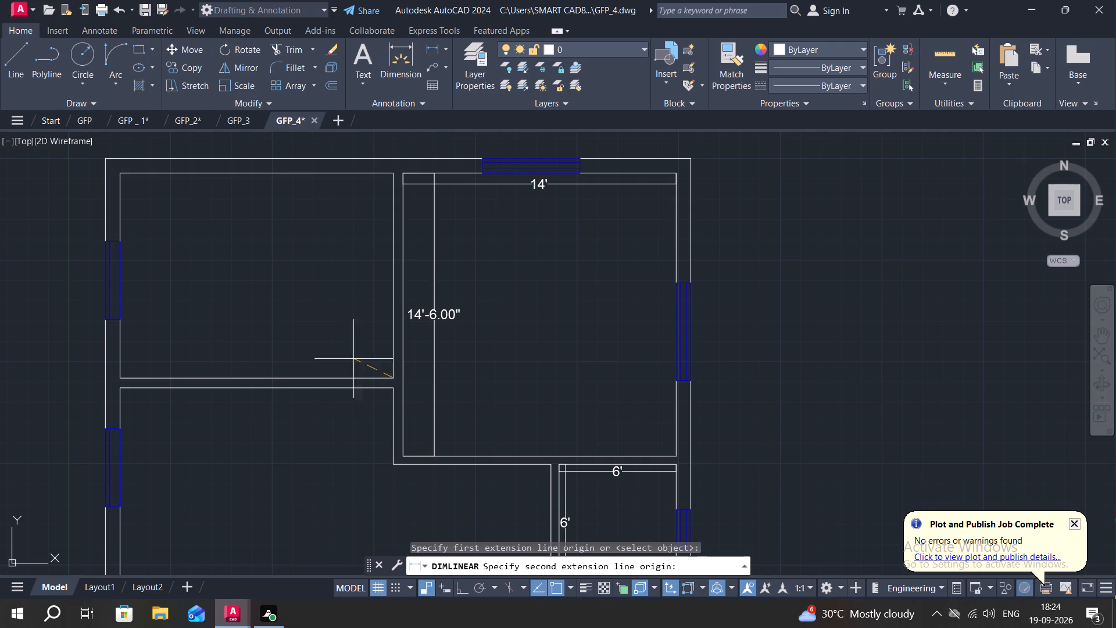
{"action": "left_click", "coordinate": [389, 173]}
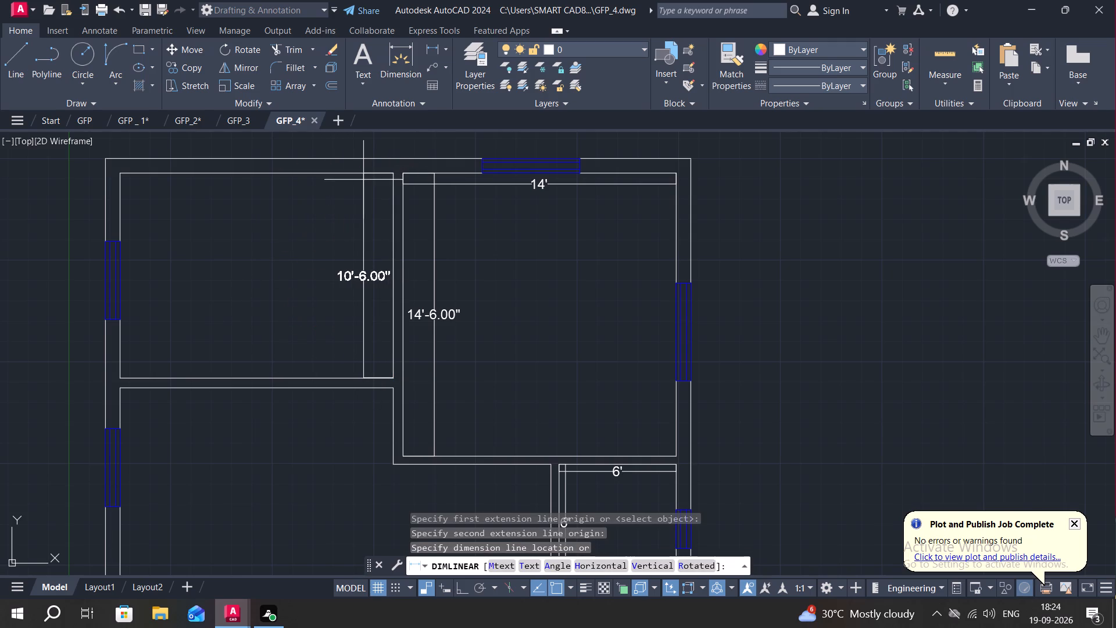
{"action": "left_click", "coordinate": [363, 185]}
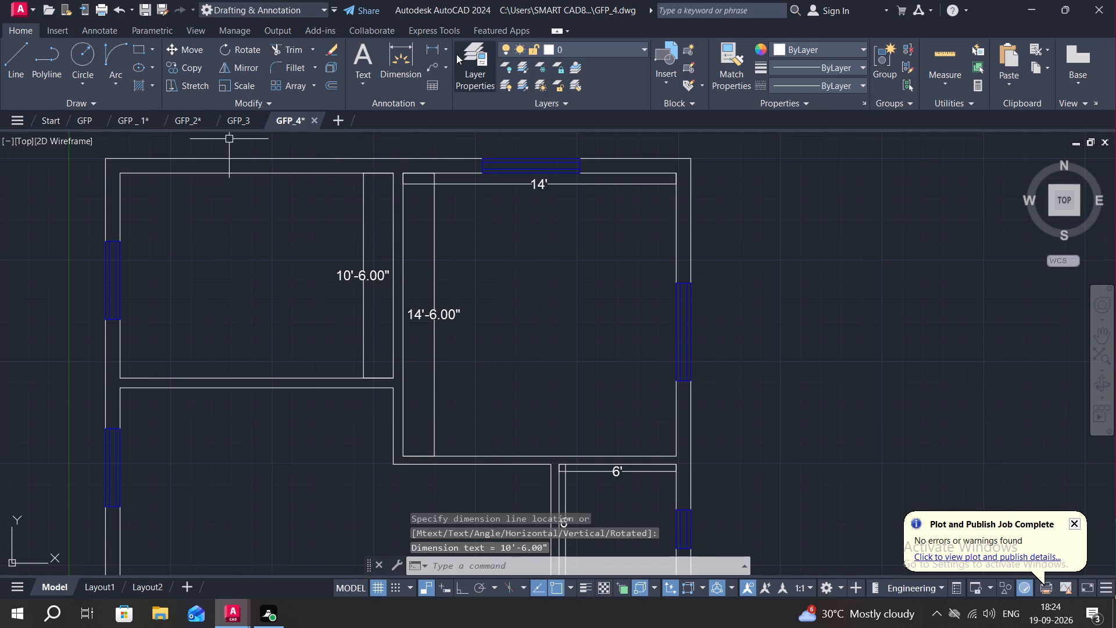
Add a horizontal linear dimension across the northwest room, just below its inner north wall.
{"action": "left_click", "coordinate": [431, 46]}
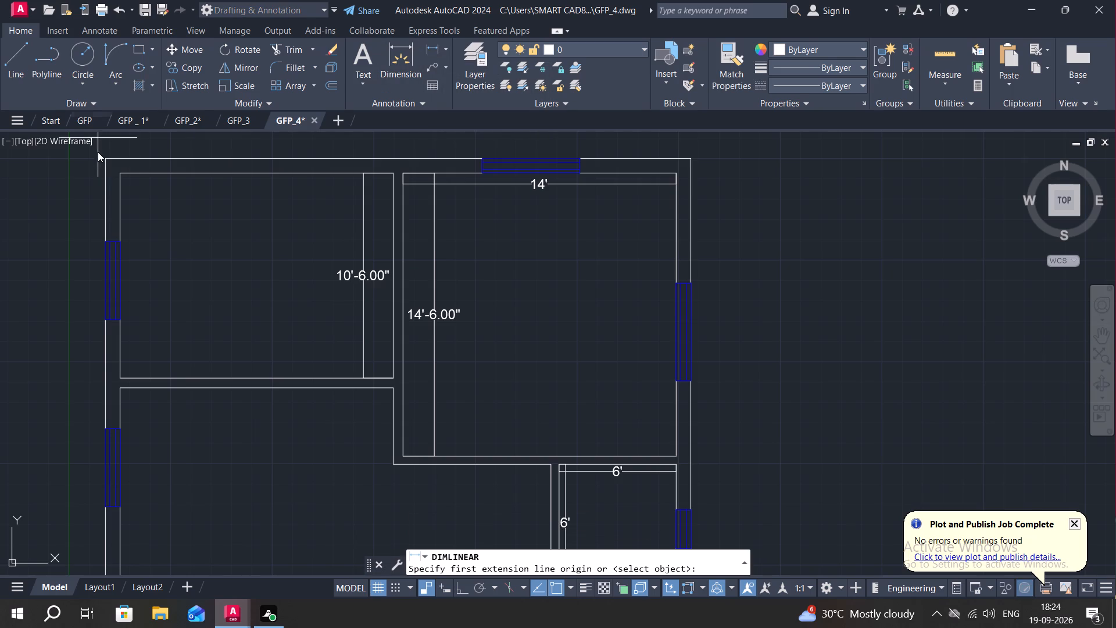
{"action": "left_click", "coordinate": [122, 171]}
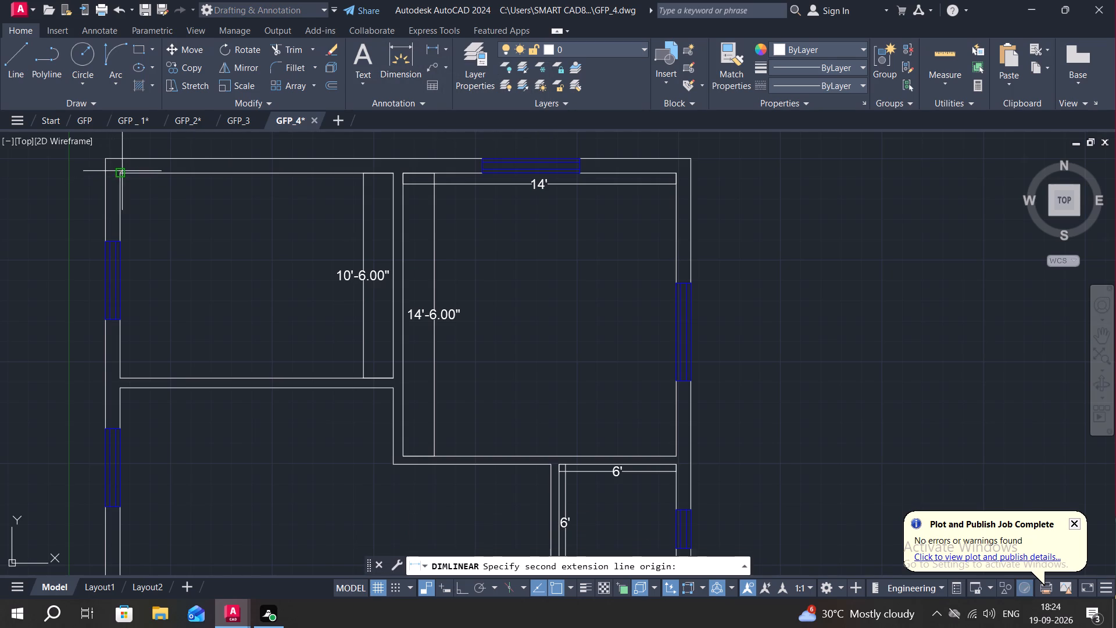
{"action": "left_click", "coordinate": [392, 174]}
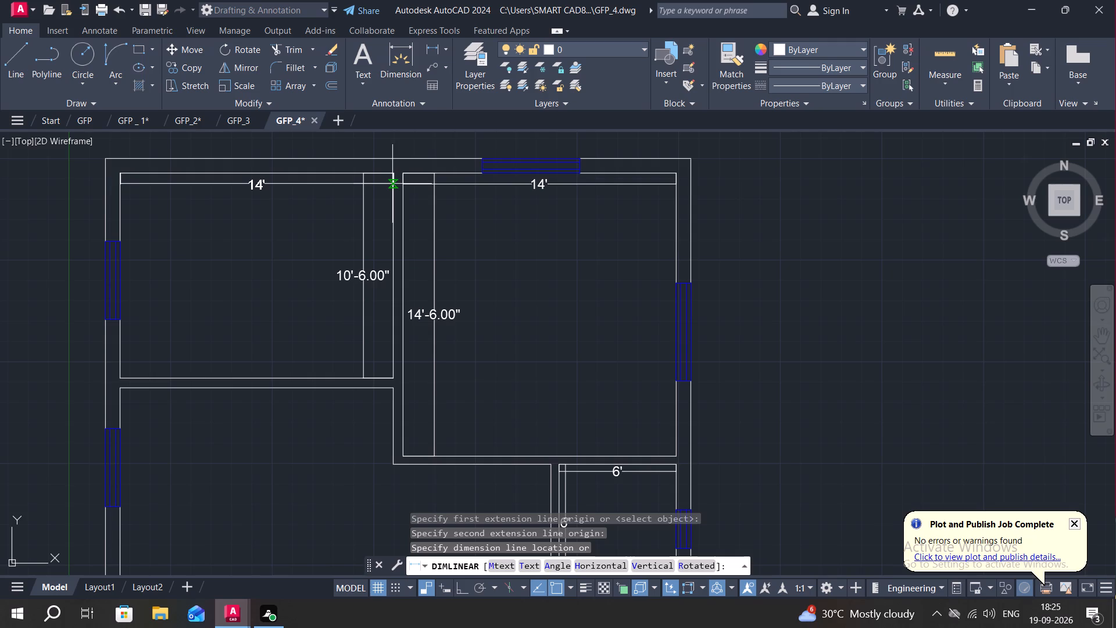
{"action": "left_click", "coordinate": [392, 184]}
Add a vertical linear dimension along the inner west wall of the area directly south of the northwest room.
{"action": "middle_click_drag", "start_coordinate": [241, 213], "coordinate": [284, 163]}
{"action": "scroll", "coordinate": [251, 181], "scroll_direction": "down", "scroll_amount": 1}
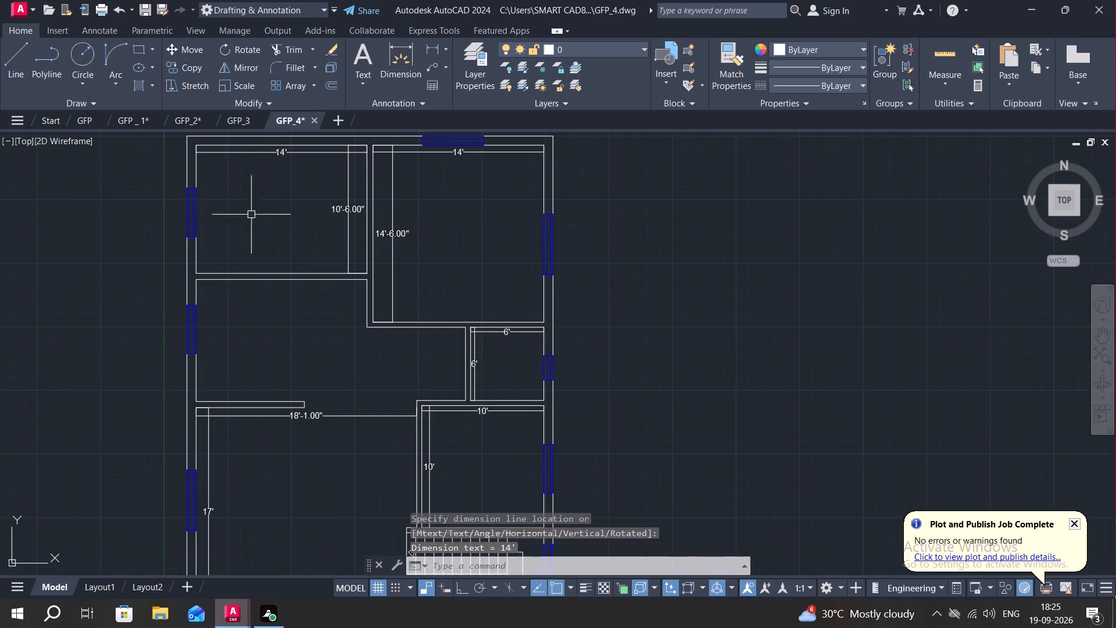
{"action": "middle_click_drag", "start_coordinate": [261, 264], "coordinate": [349, 180]}
{"action": "scroll", "coordinate": [508, 199], "scroll_direction": "up", "scroll_amount": 2}
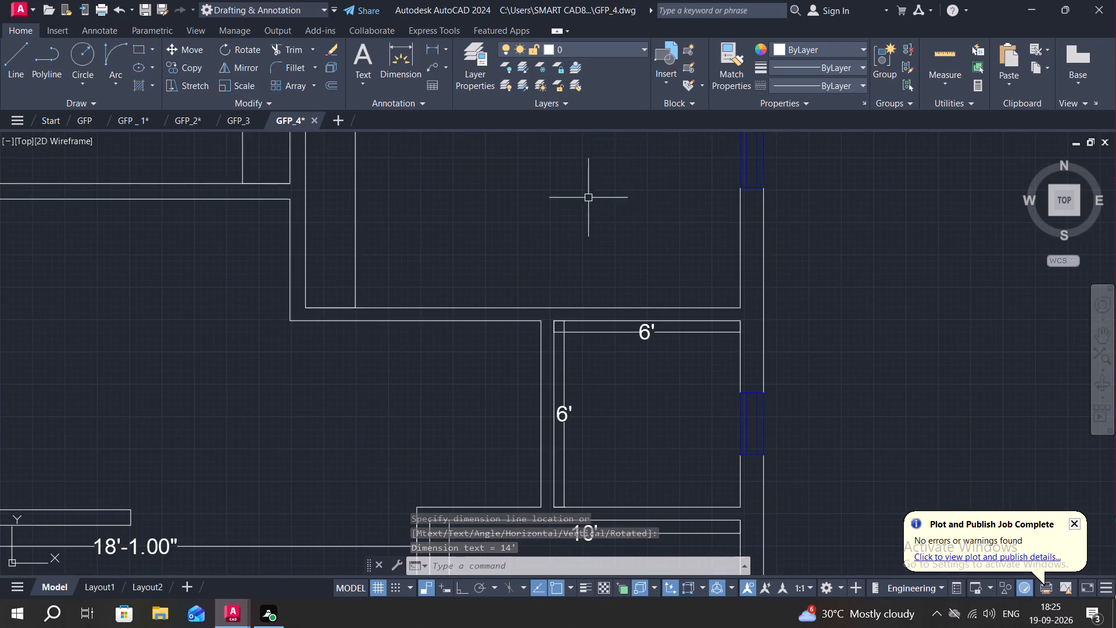
{"action": "scroll", "coordinate": [363, 208], "scroll_direction": "down", "scroll_amount": 2}
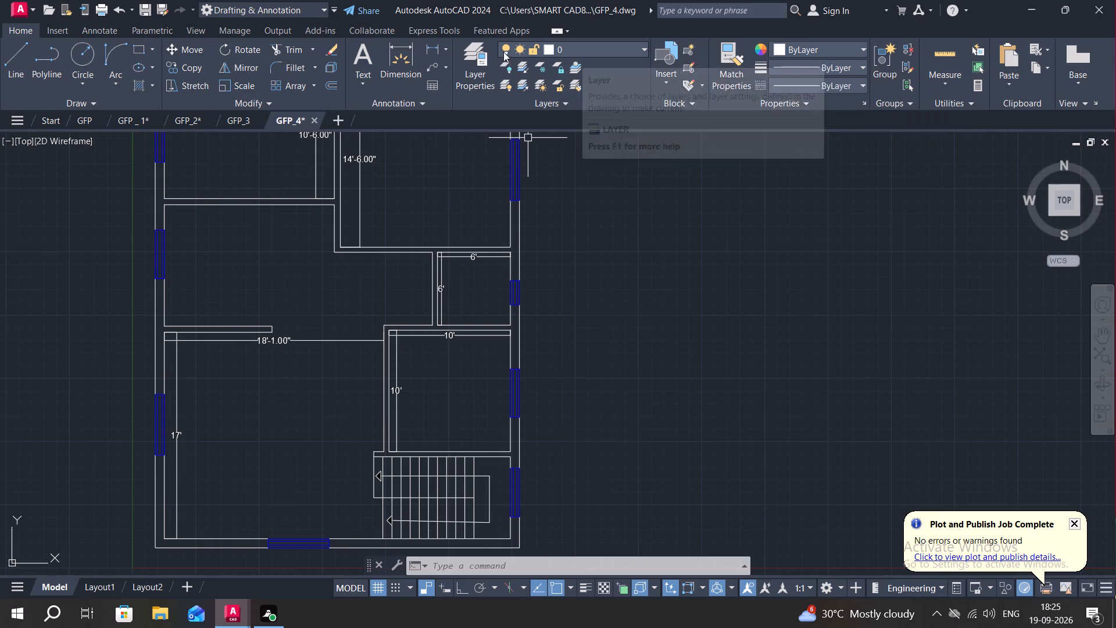
{"action": "left_click", "coordinate": [434, 42]}
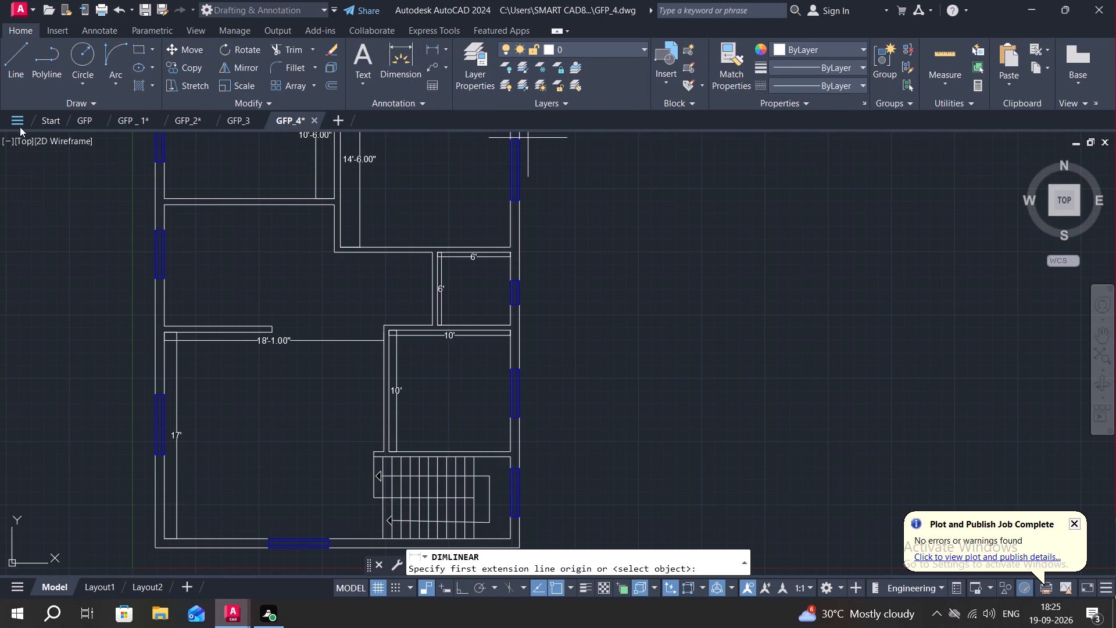
{"action": "left_click", "coordinate": [166, 206]}
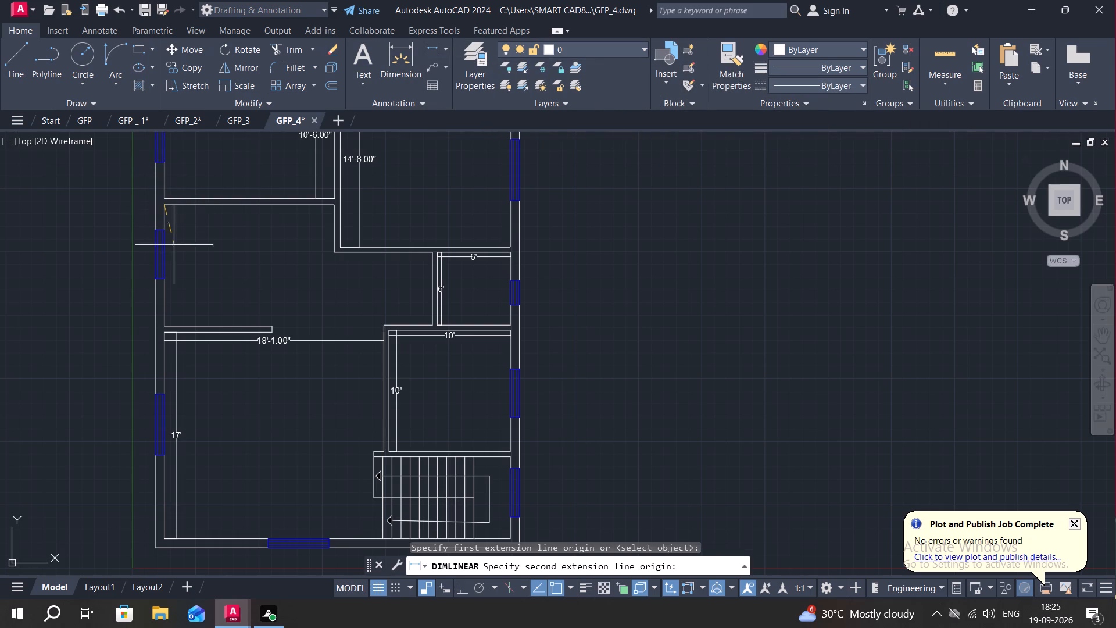
{"action": "left_click", "coordinate": [167, 322]}
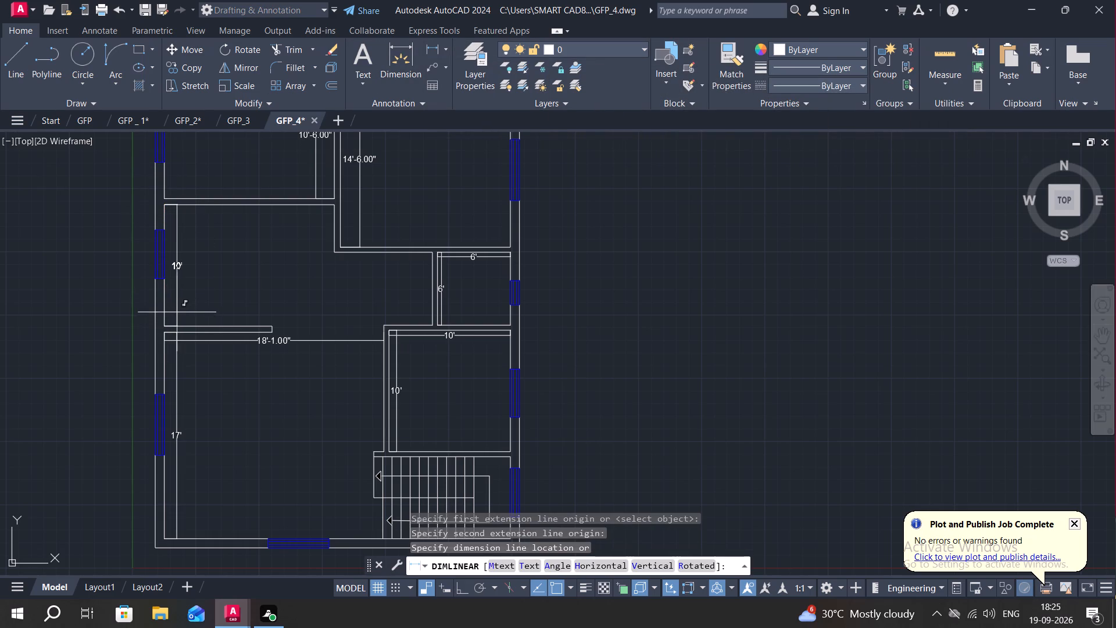
{"action": "left_click", "coordinate": [173, 309]}
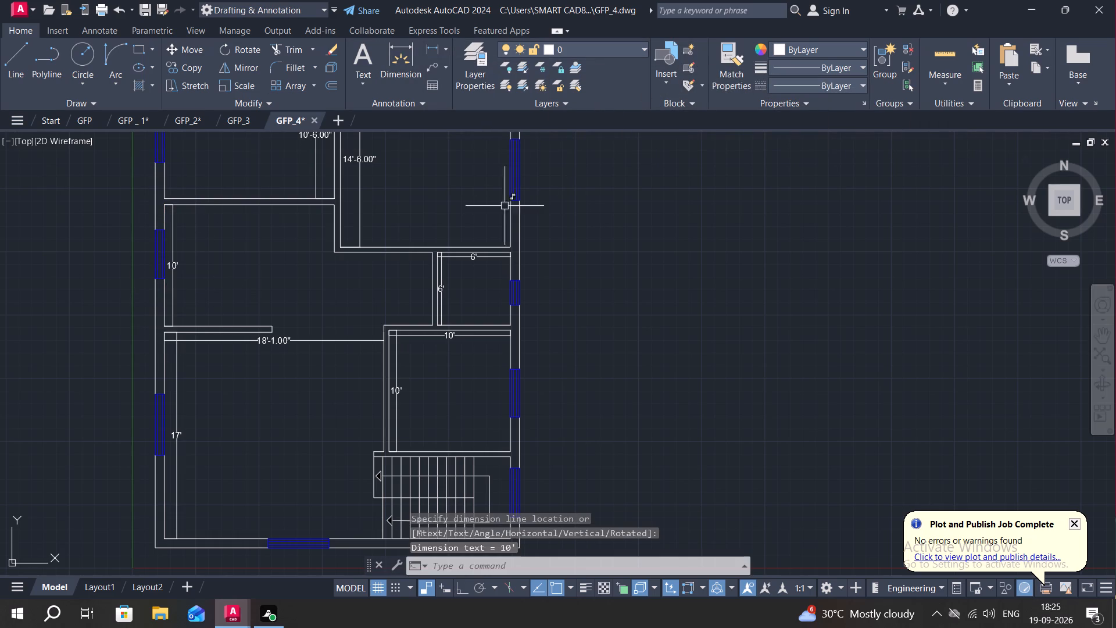
Change the colour of the small east room's horizontal and vertical dimensions to yellow 248,215,49.
{"action": "left_click", "coordinate": [470, 257]}
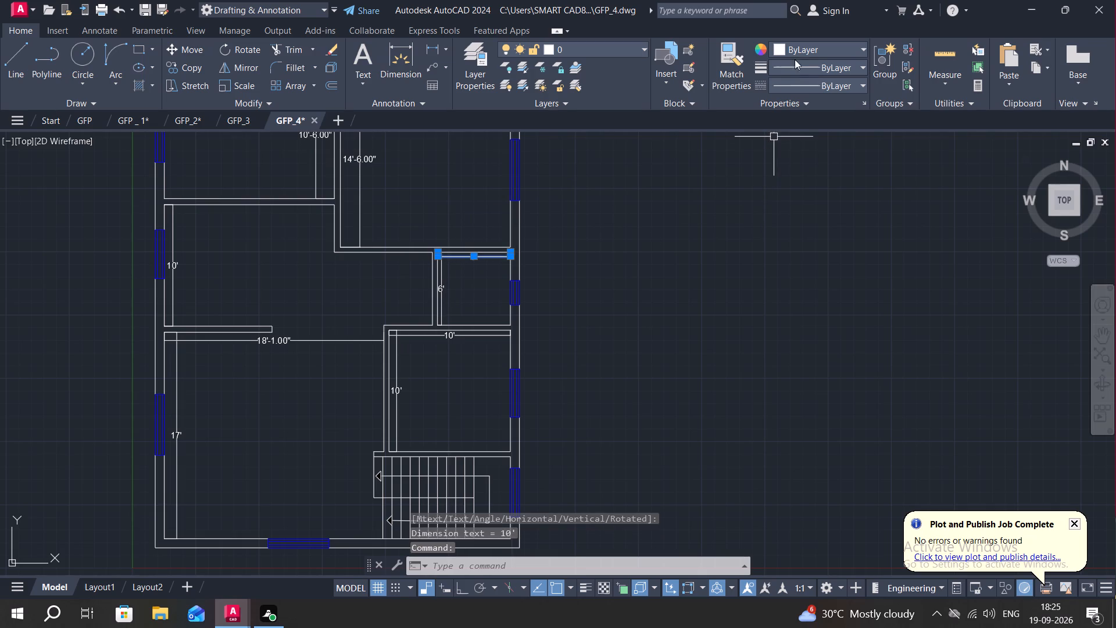
{"action": "left_click", "coordinate": [803, 47]}
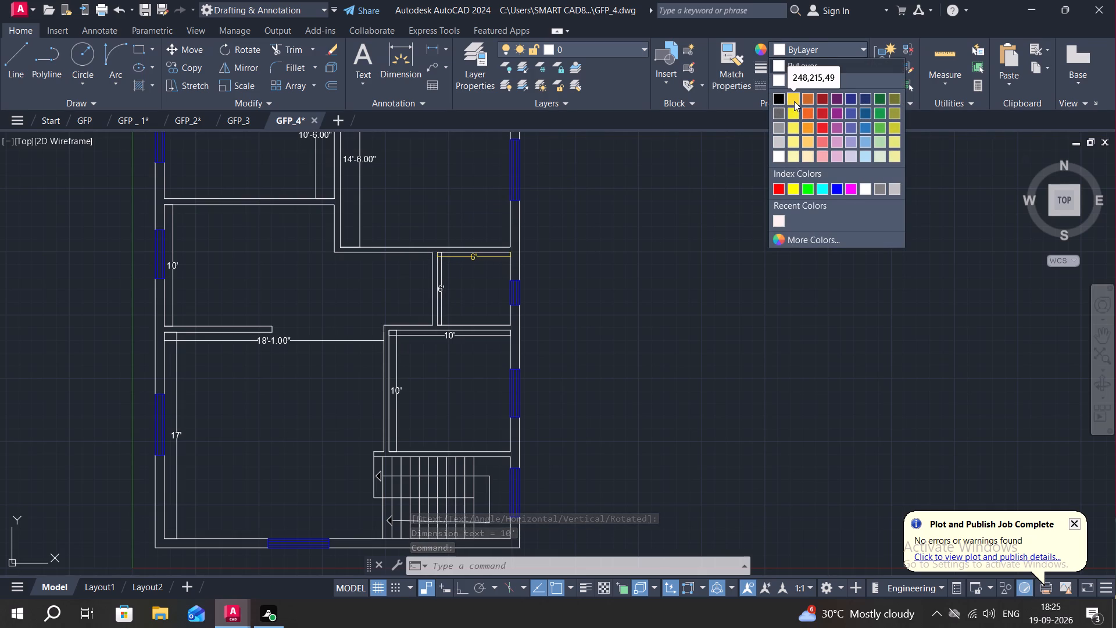
{"action": "left_click", "coordinate": [794, 101]}
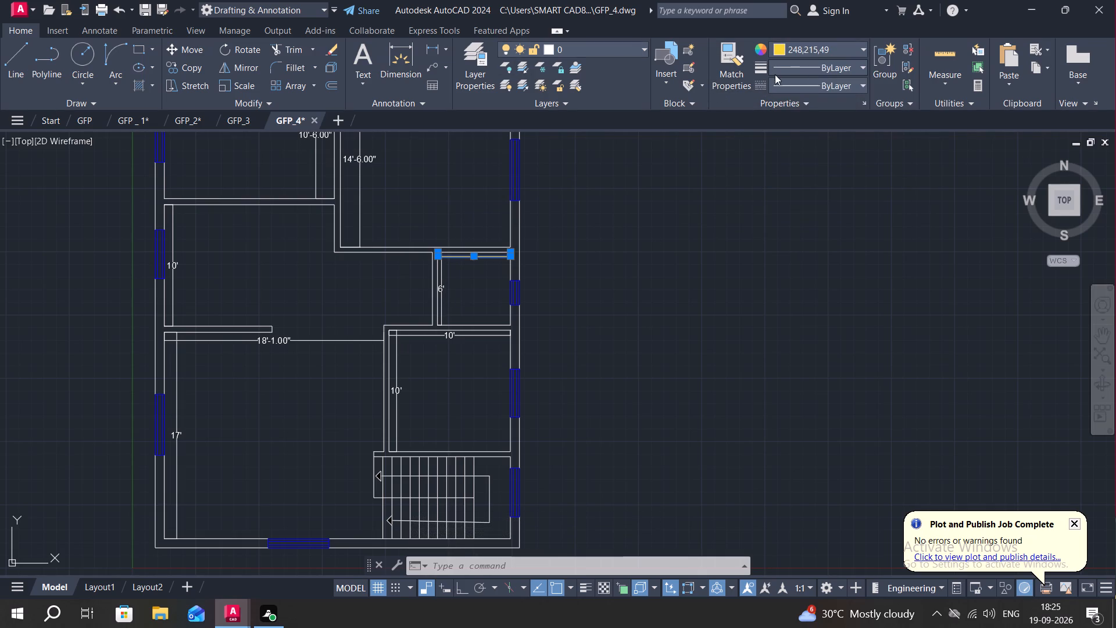
{"action": "left_click", "coordinate": [442, 277]}
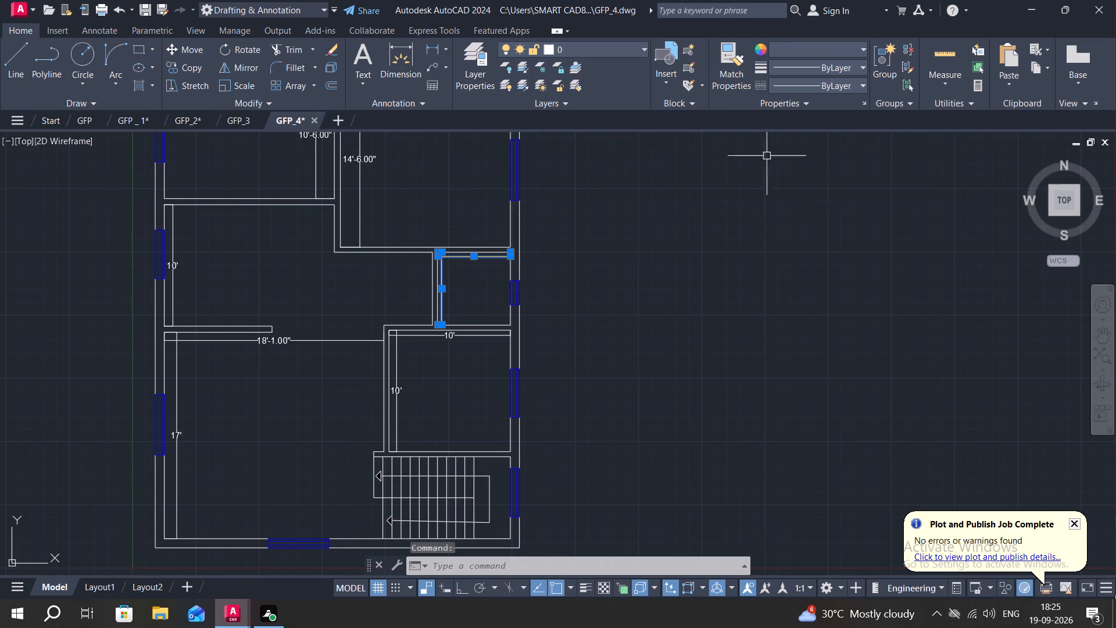
{"action": "left_click", "coordinate": [829, 54]}
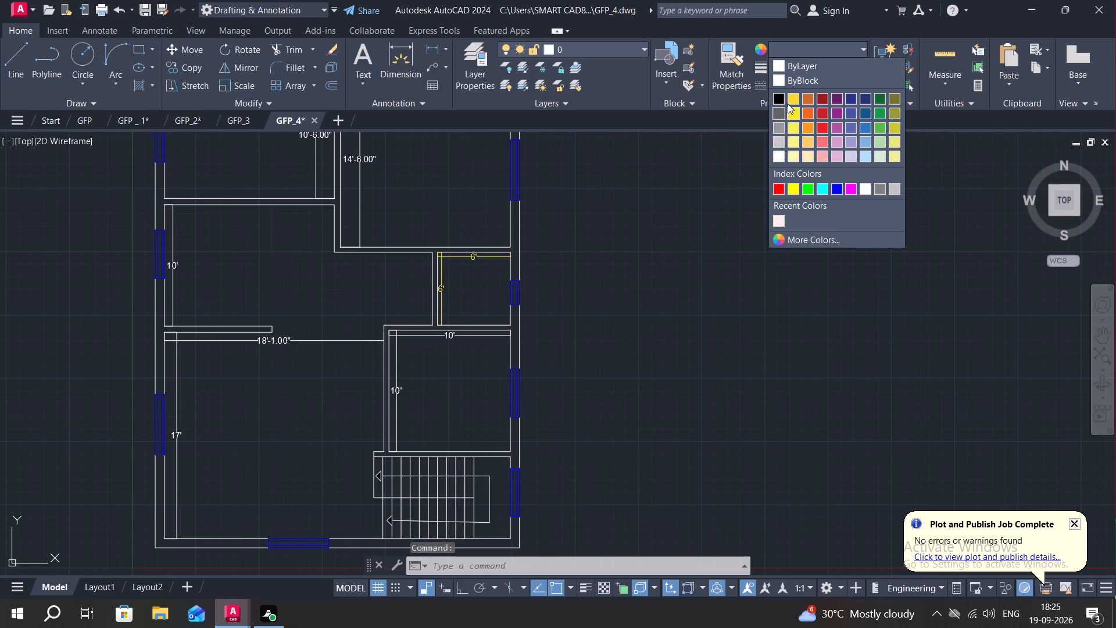
{"action": "left_click", "coordinate": [790, 106]}
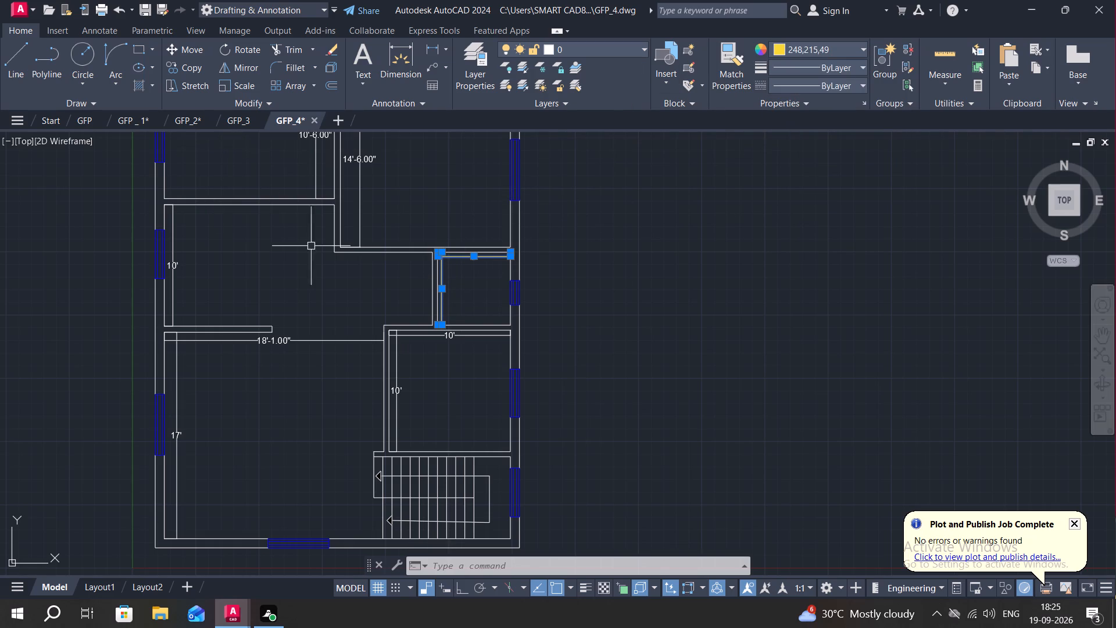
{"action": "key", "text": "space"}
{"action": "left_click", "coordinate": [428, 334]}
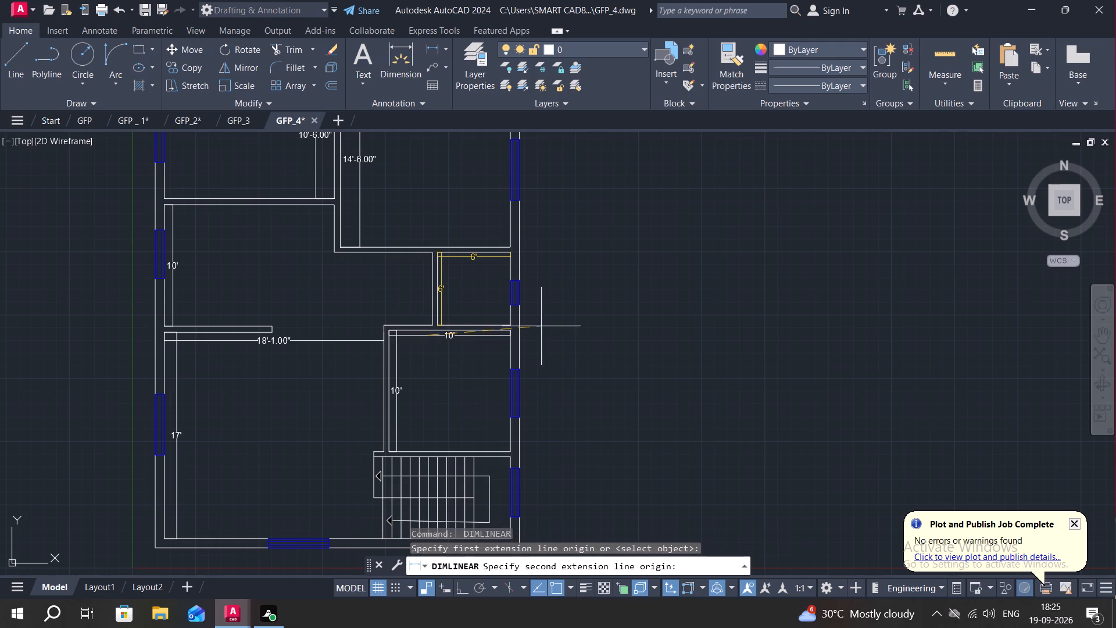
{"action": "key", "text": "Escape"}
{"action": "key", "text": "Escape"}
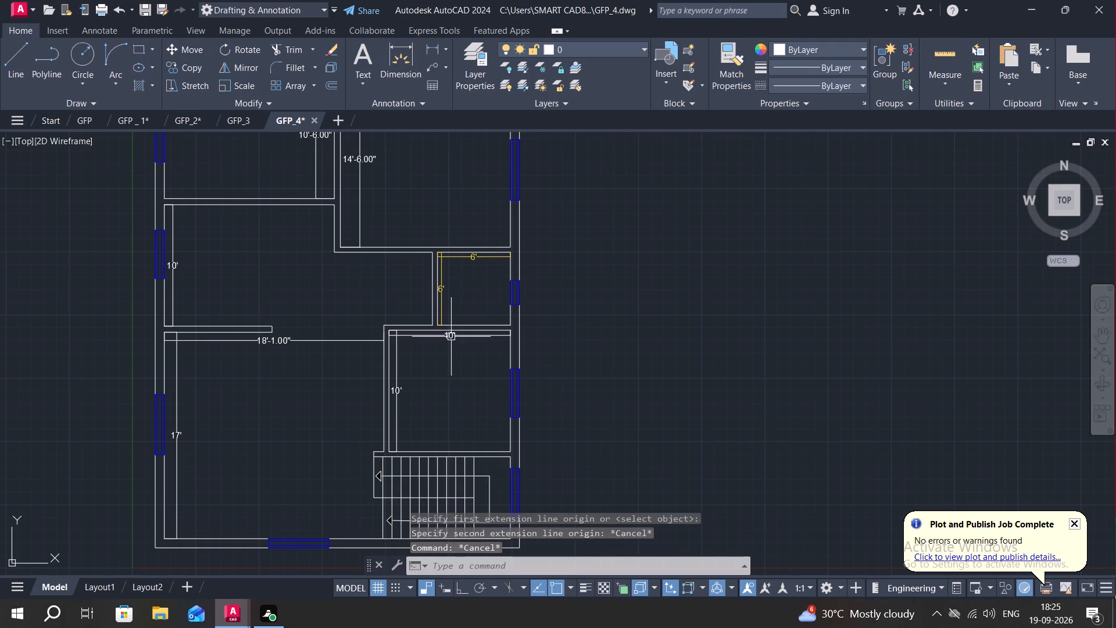
Change the horizontal and vertical dimensions of the room just north of the staircase to yellow 248,215,49.
{"action": "left_click", "coordinate": [450, 337]}
{"action": "left_click", "coordinate": [801, 45]}
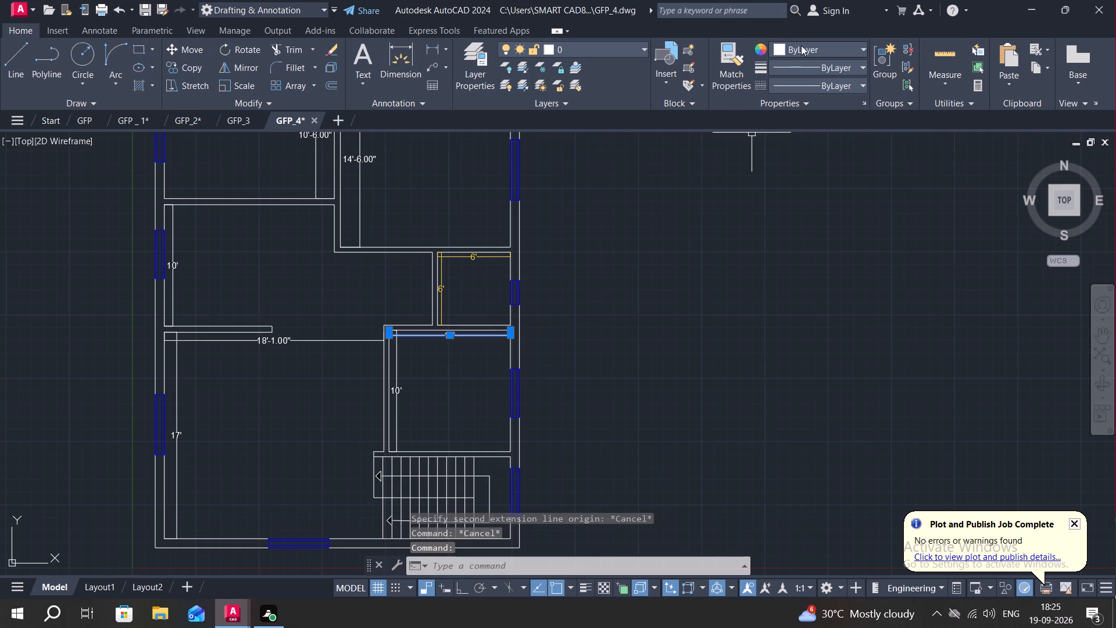
{"action": "left_click", "coordinate": [797, 102]}
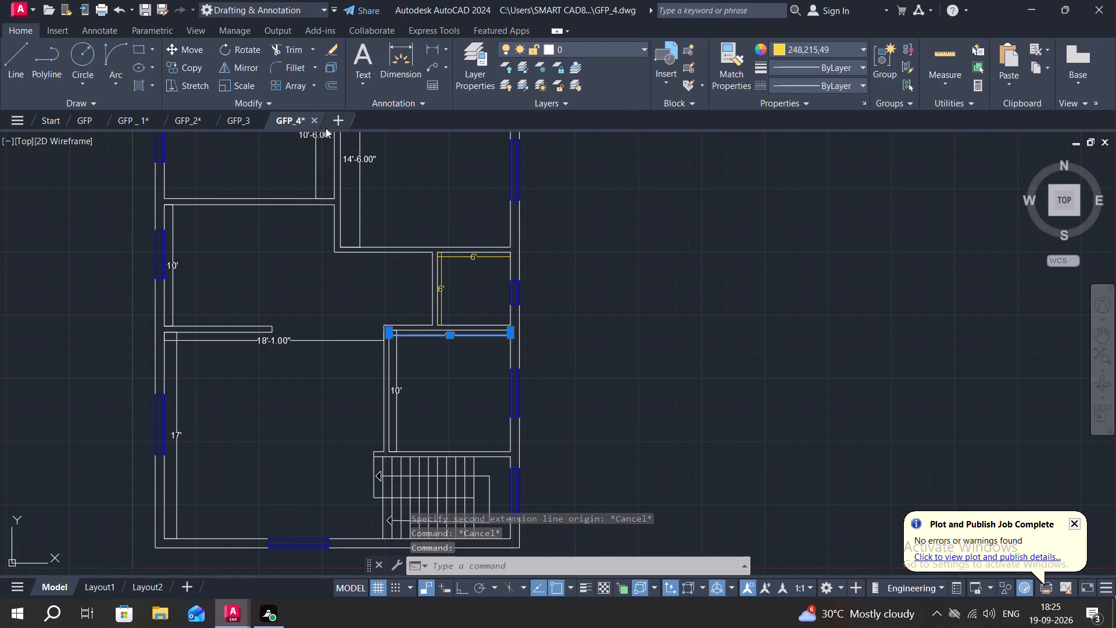
{"action": "key", "text": "Escape"}
{"action": "left_click", "coordinate": [394, 395]}
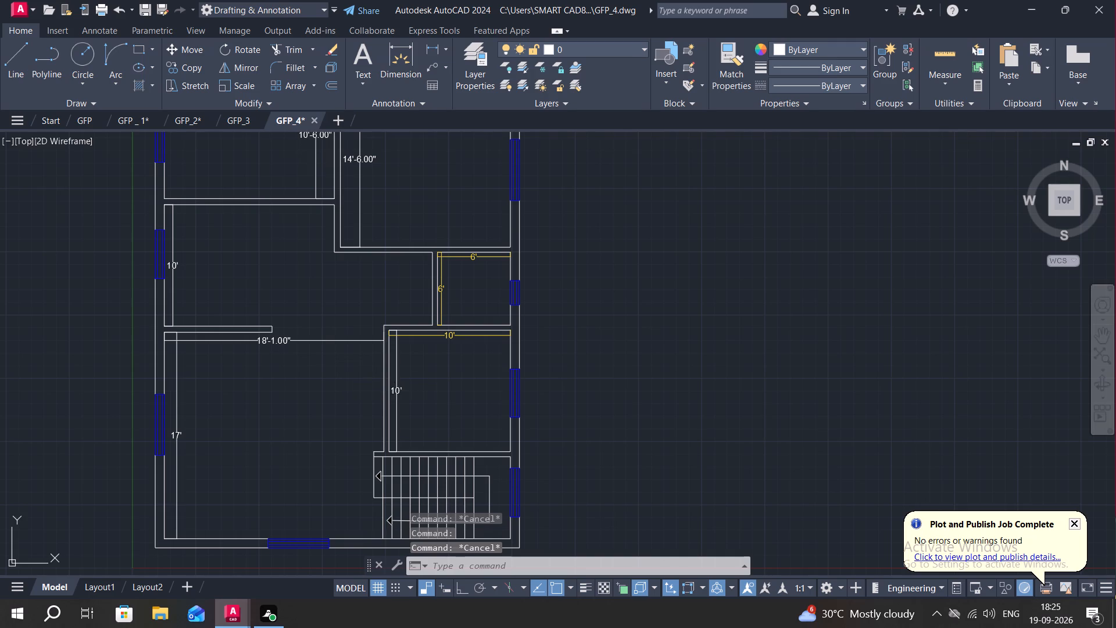
{"action": "left_click", "coordinate": [818, 43]}
{"action": "left_click", "coordinate": [793, 99]}
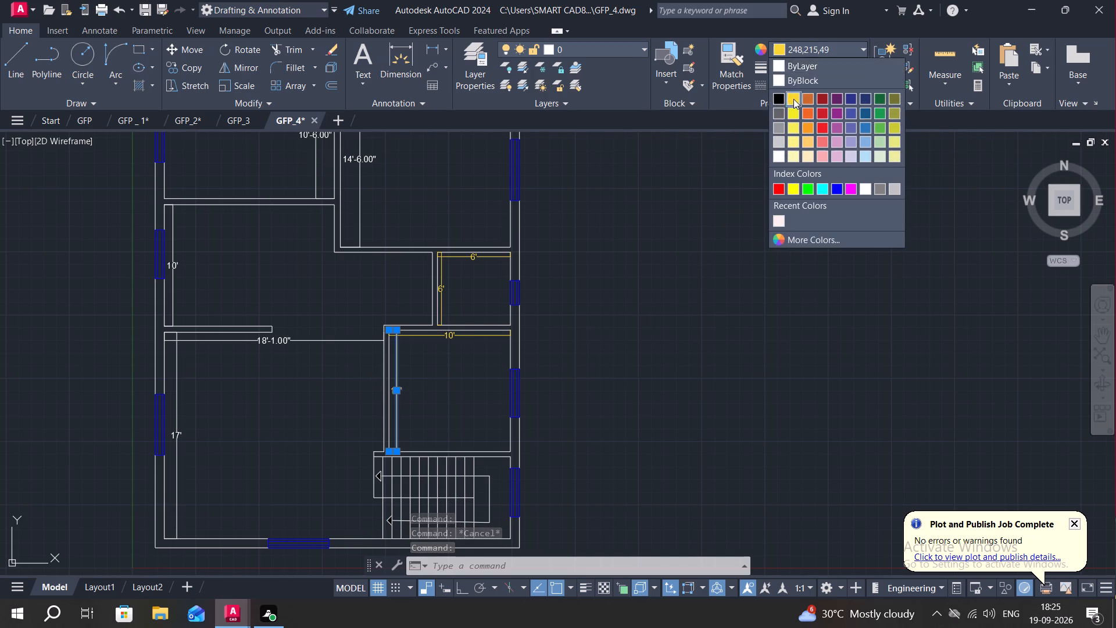
{"action": "key", "text": "Escape"}
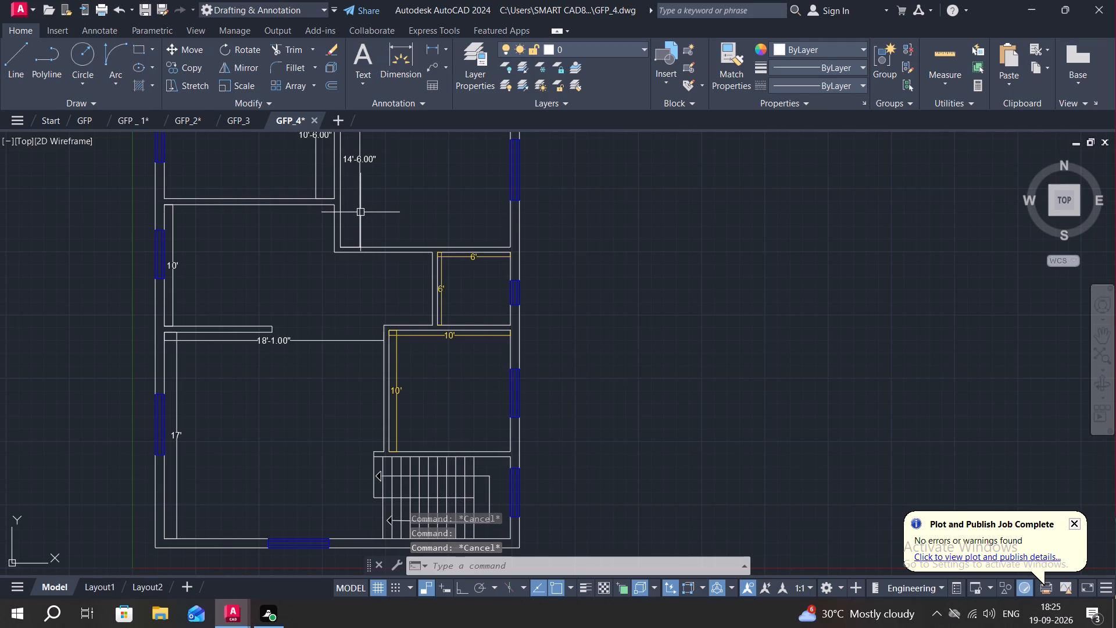
Change the northeast room's vertical and horizontal dimensions to yellow 248,215,49.
{"action": "left_click", "coordinate": [360, 210]}
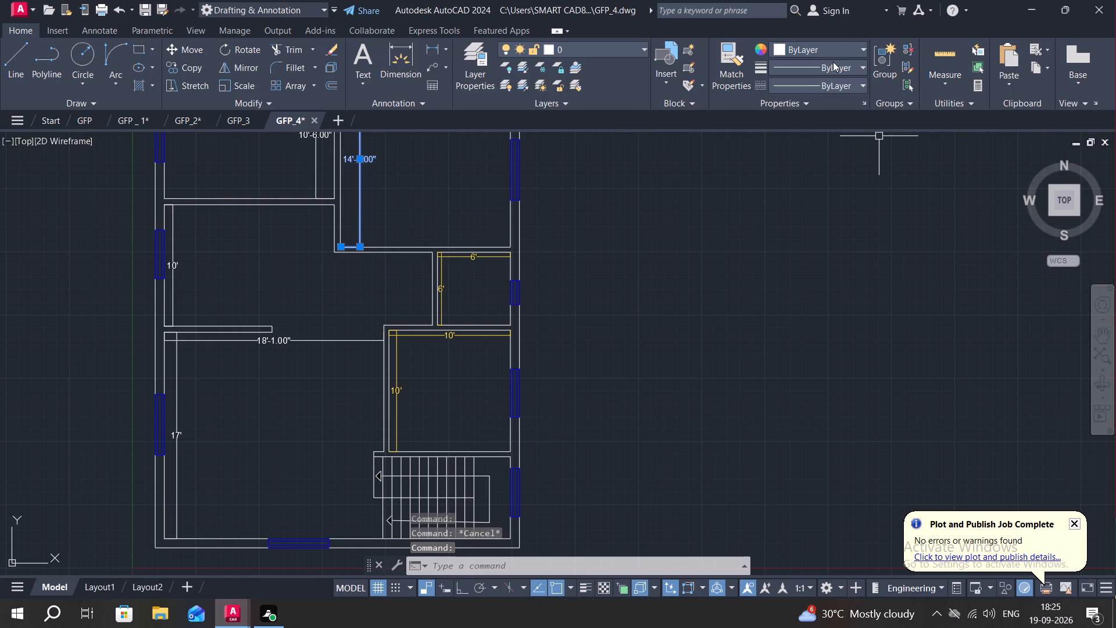
{"action": "left_click", "coordinate": [841, 45]}
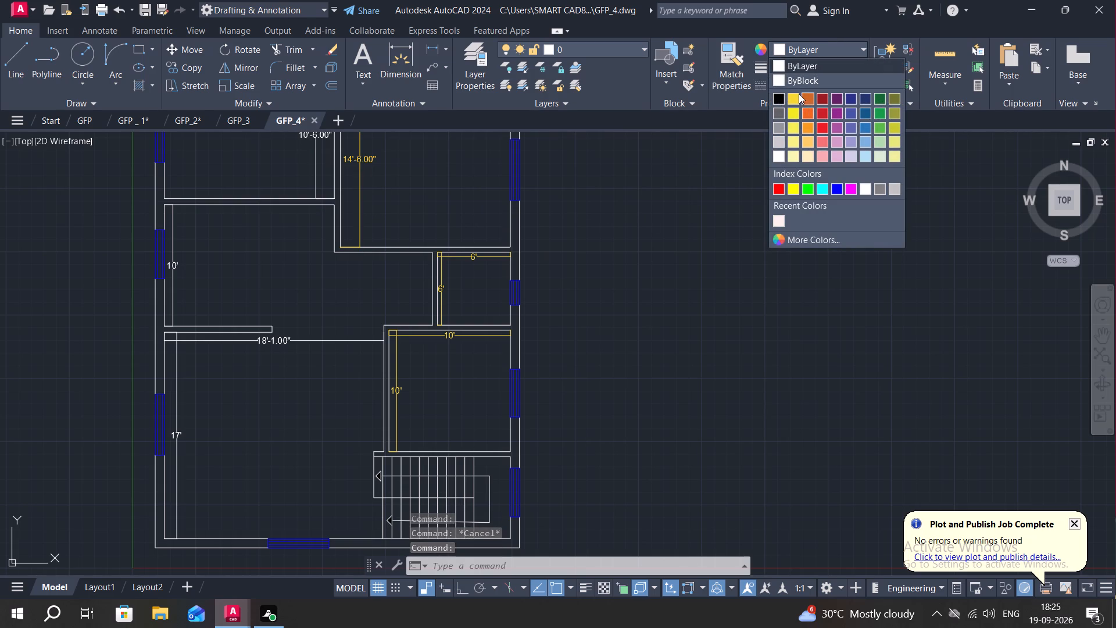
{"action": "left_click", "coordinate": [796, 94]}
{"action": "middle_click_drag", "start_coordinate": [400, 179], "coordinate": [417, 213]}
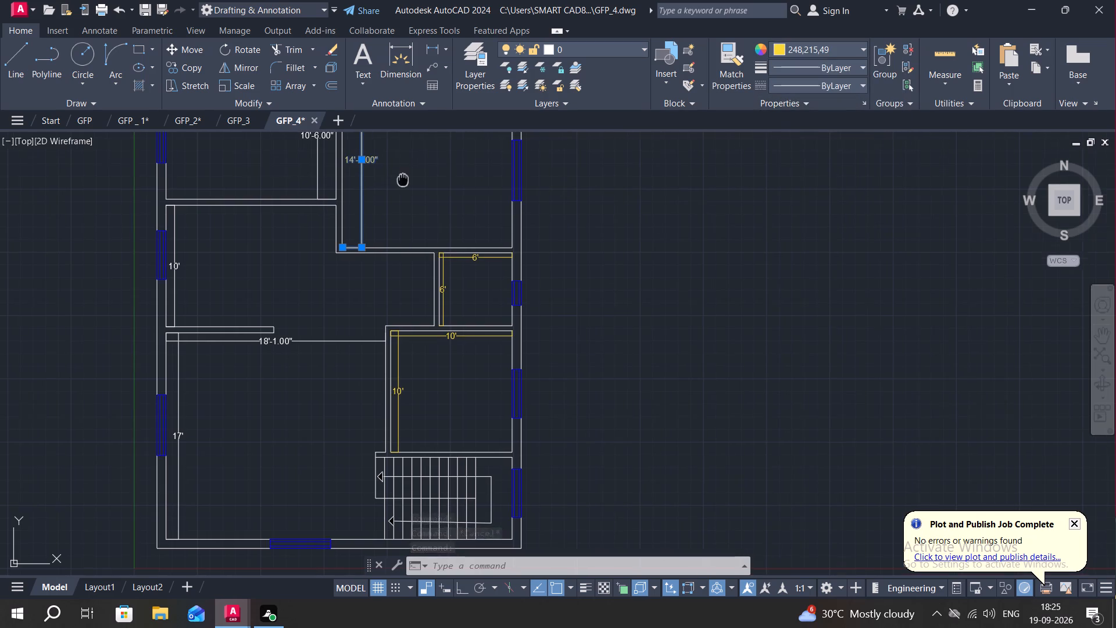
{"action": "middle_click_drag", "start_coordinate": [417, 213], "coordinate": [429, 290]}
{"action": "key", "text": "Escape"}
{"action": "key", "text": "space"}
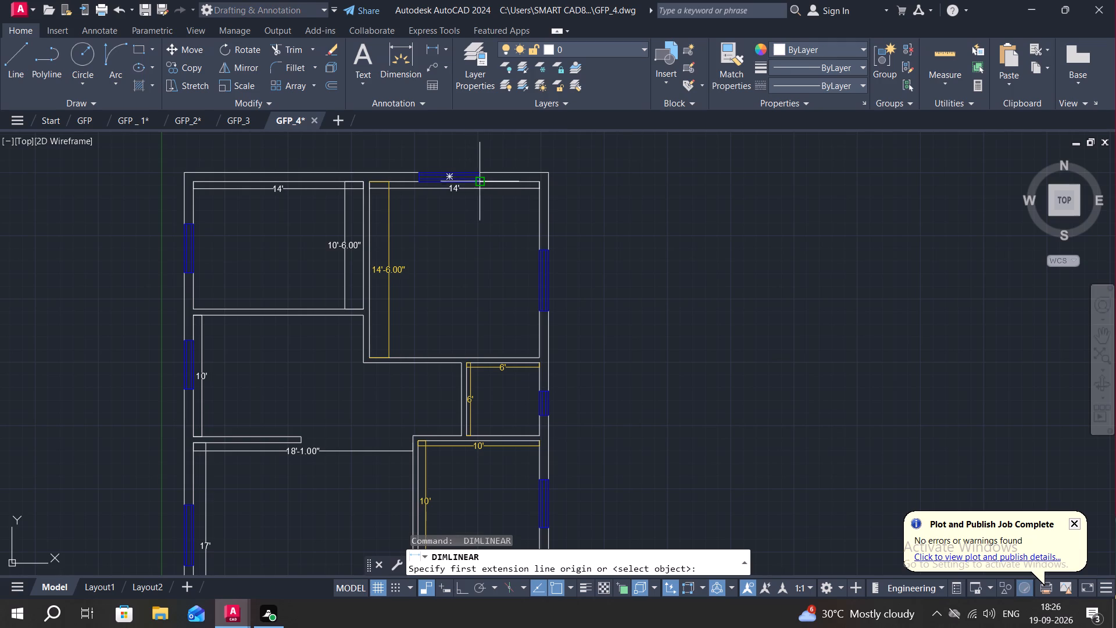
{"action": "key", "text": "Escape"}
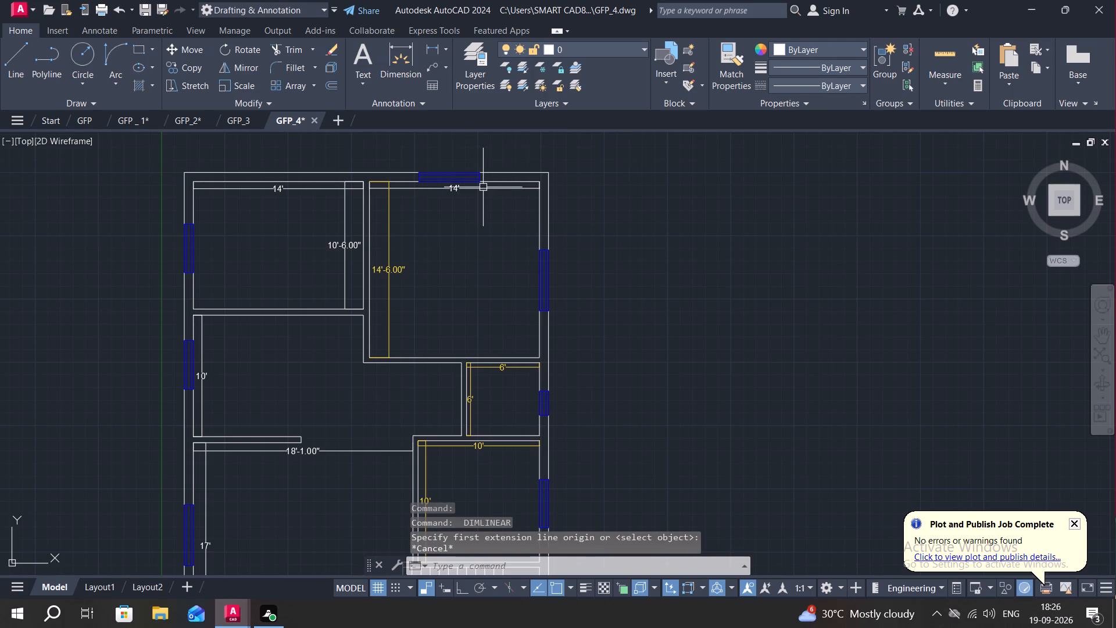
{"action": "left_click", "coordinate": [487, 187]}
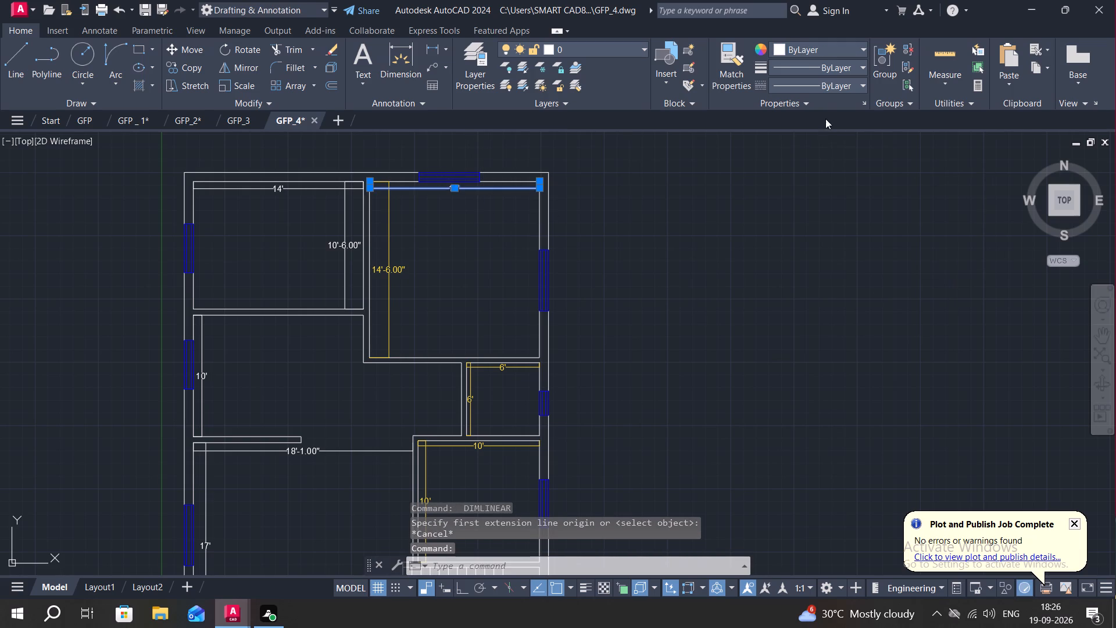
{"action": "left_click", "coordinate": [852, 45]}
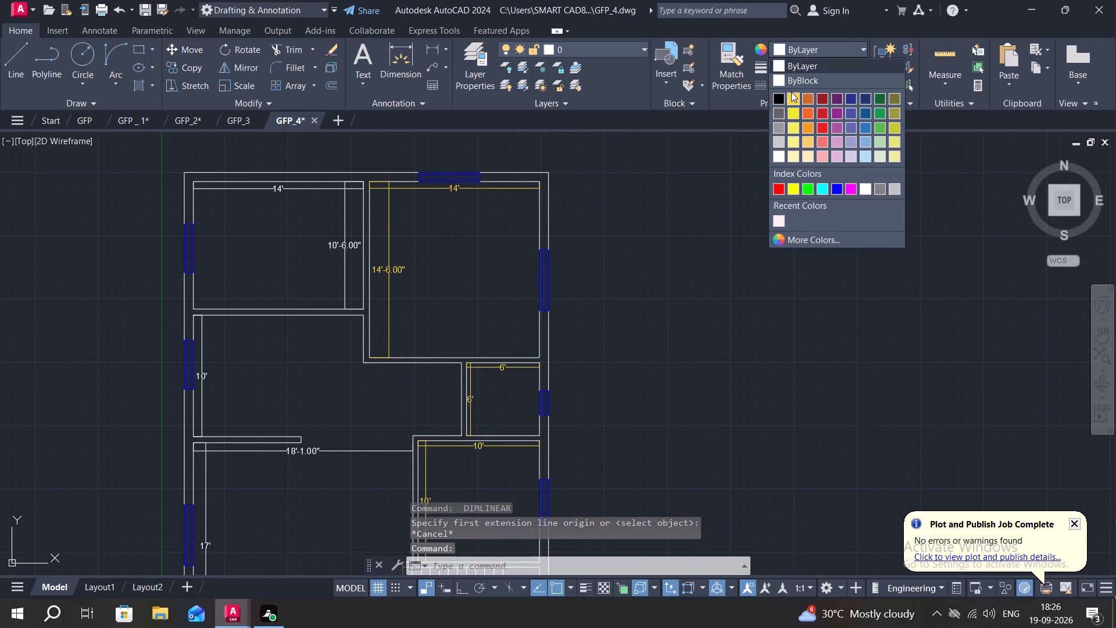
{"action": "left_click", "coordinate": [791, 92]}
{"action": "key", "text": "Escape"}
{"action": "middle_click_drag", "start_coordinate": [465, 302], "coordinate": [767, 401]}
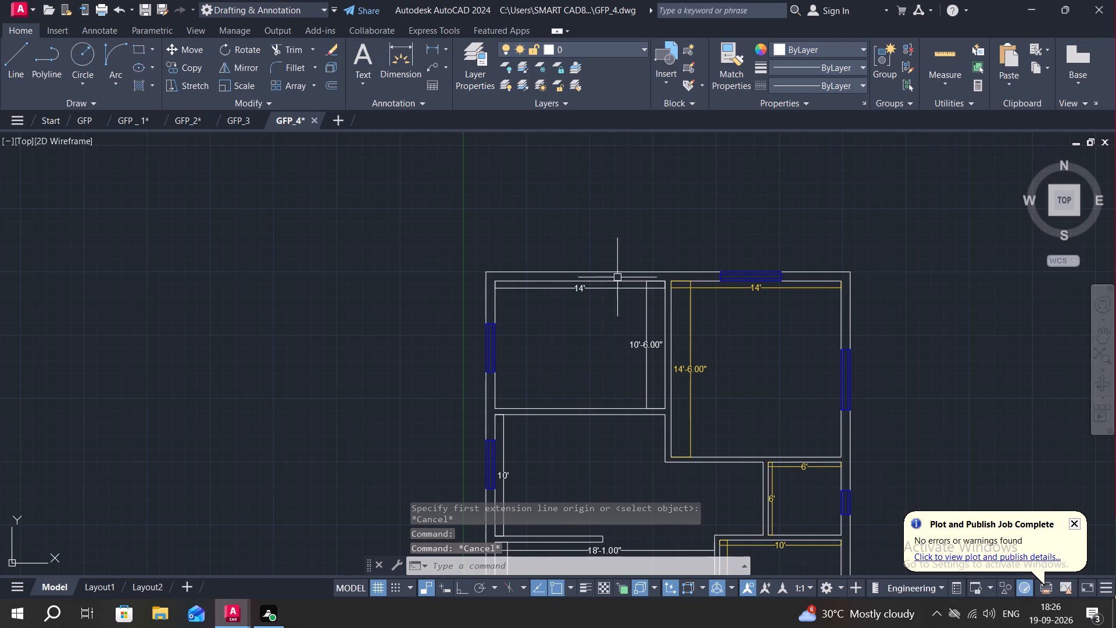
Change the northwest room's horizontal and vertical dimensions to yellow 248,215,49.
{"action": "left_click", "coordinate": [730, 70]}
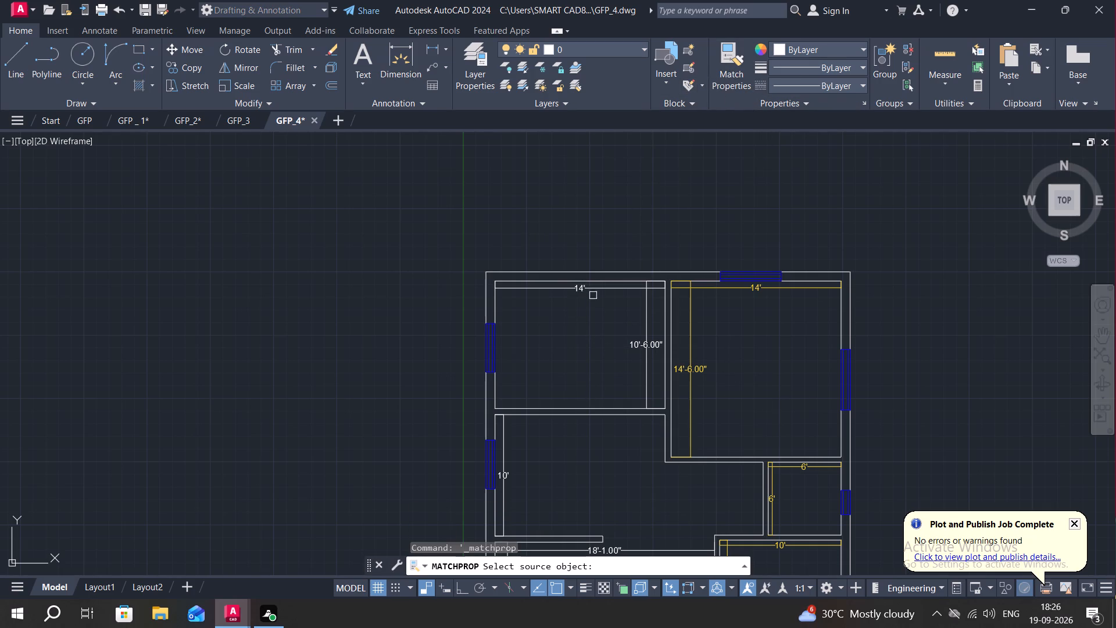
{"action": "key", "text": "Escape"}
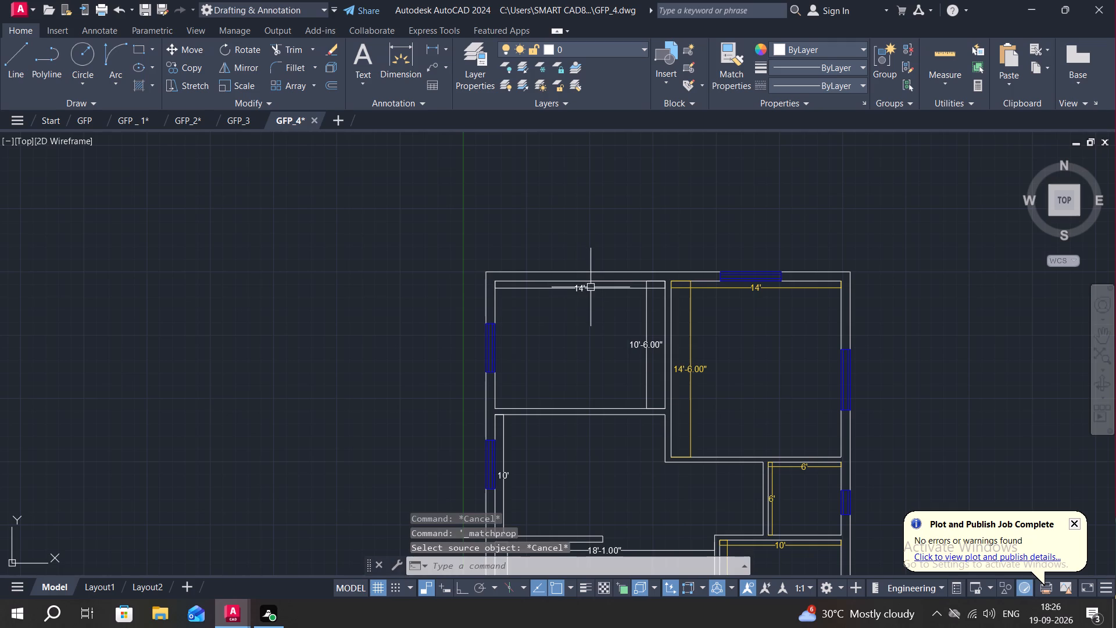
{"action": "left_click", "coordinate": [591, 287]}
{"action": "left_click", "coordinate": [847, 51]}
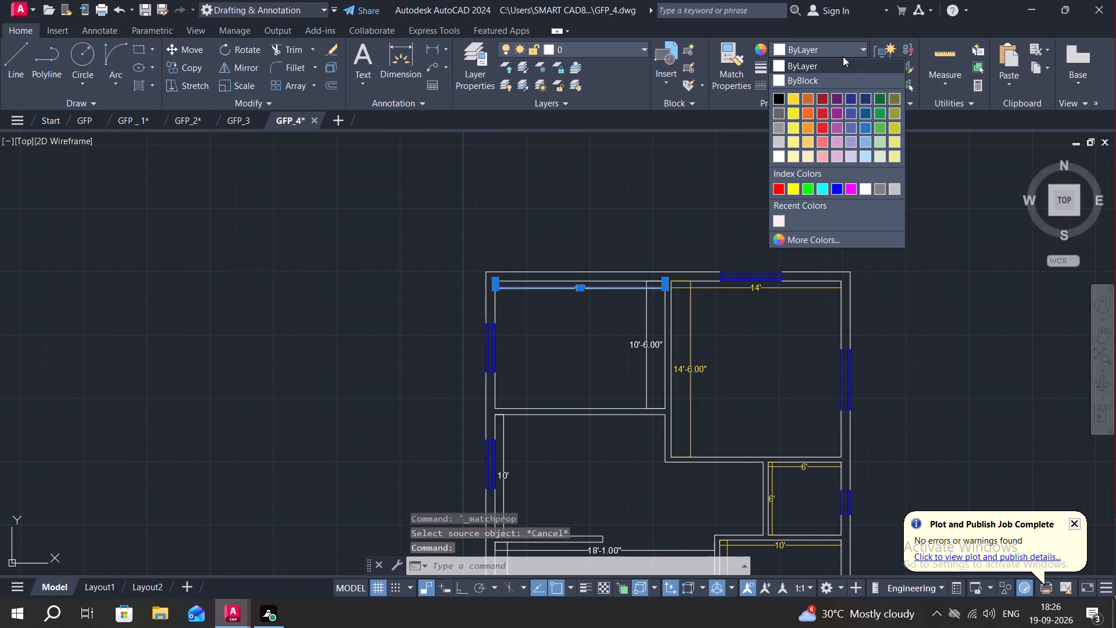
{"action": "left_click", "coordinate": [796, 96]}
{"action": "key", "text": "Escape"}
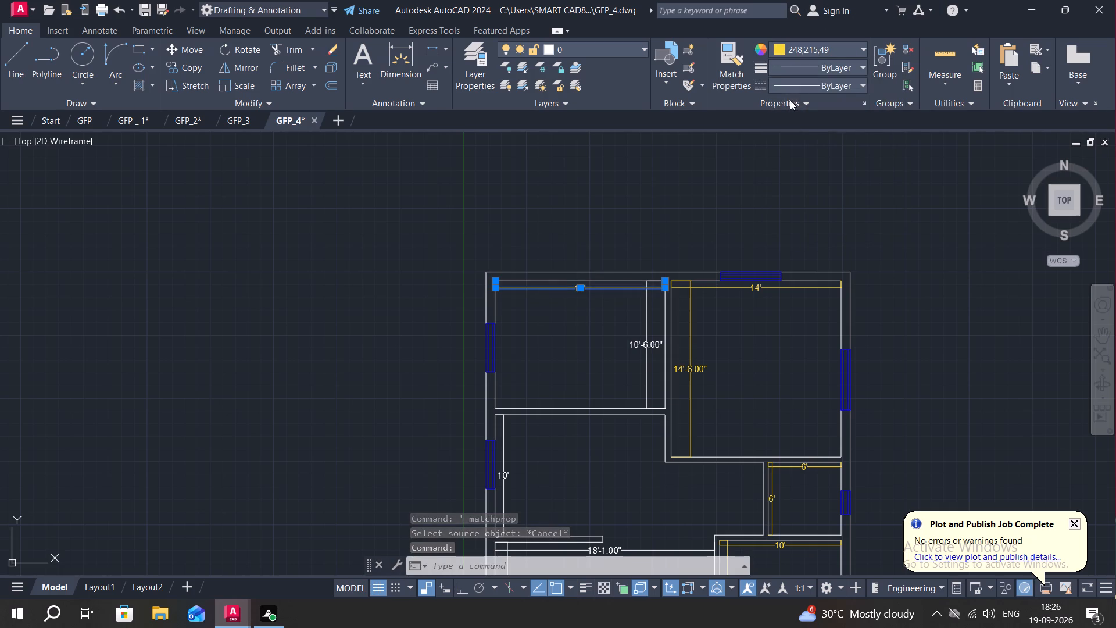
{"action": "key", "text": "space"}
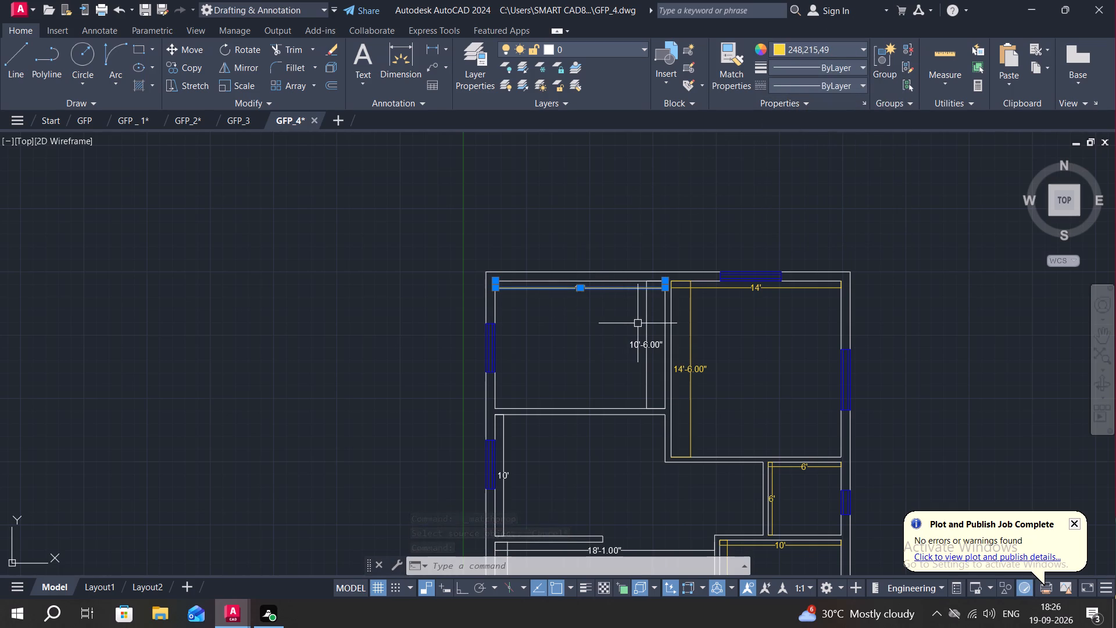
{"action": "key", "text": "Escape"}
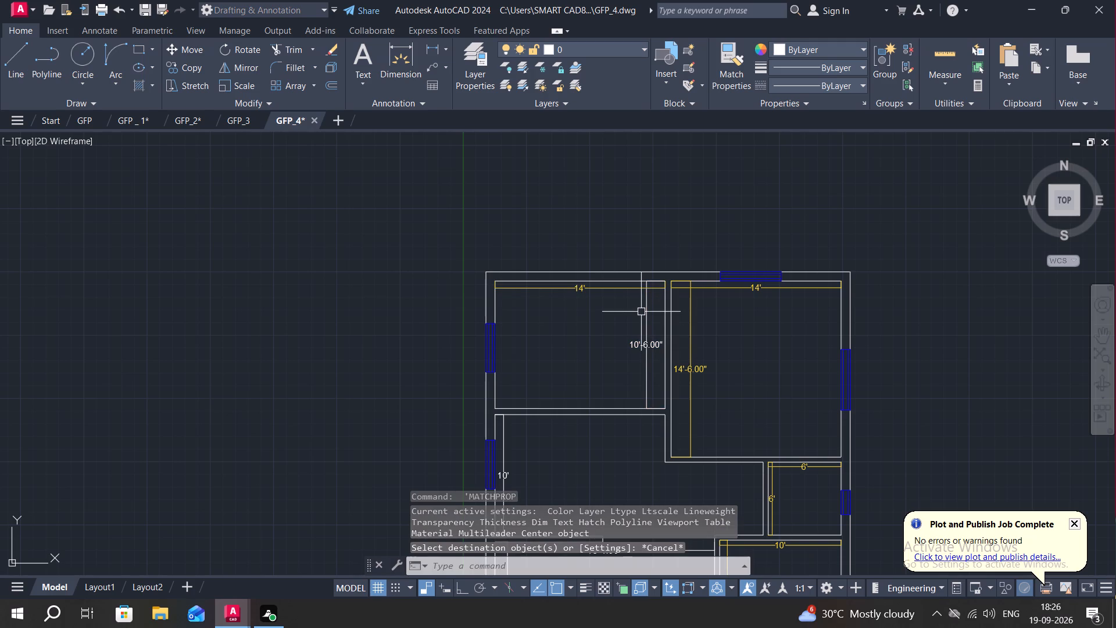
{"action": "left_click", "coordinate": [646, 319]}
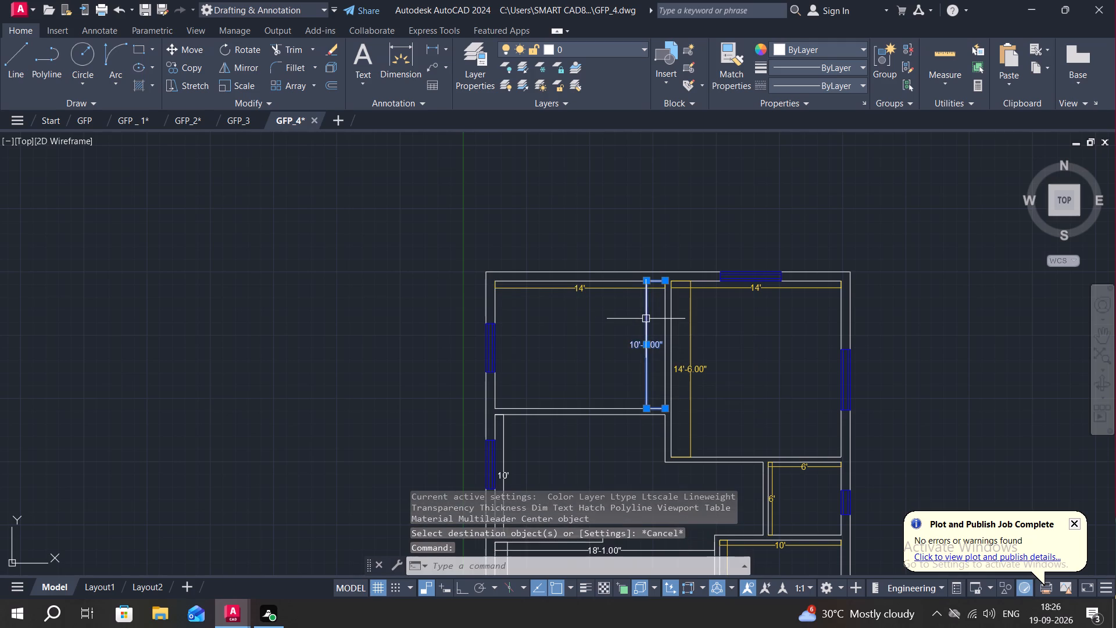
{"action": "left_click", "coordinate": [841, 45]}
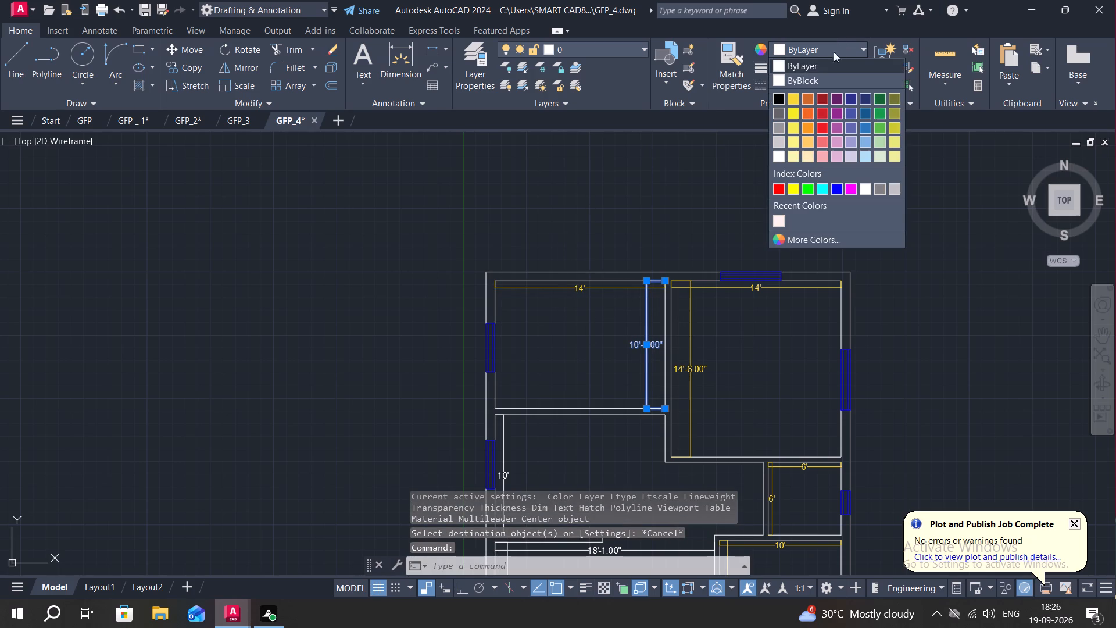
{"action": "left_click", "coordinate": [798, 99]}
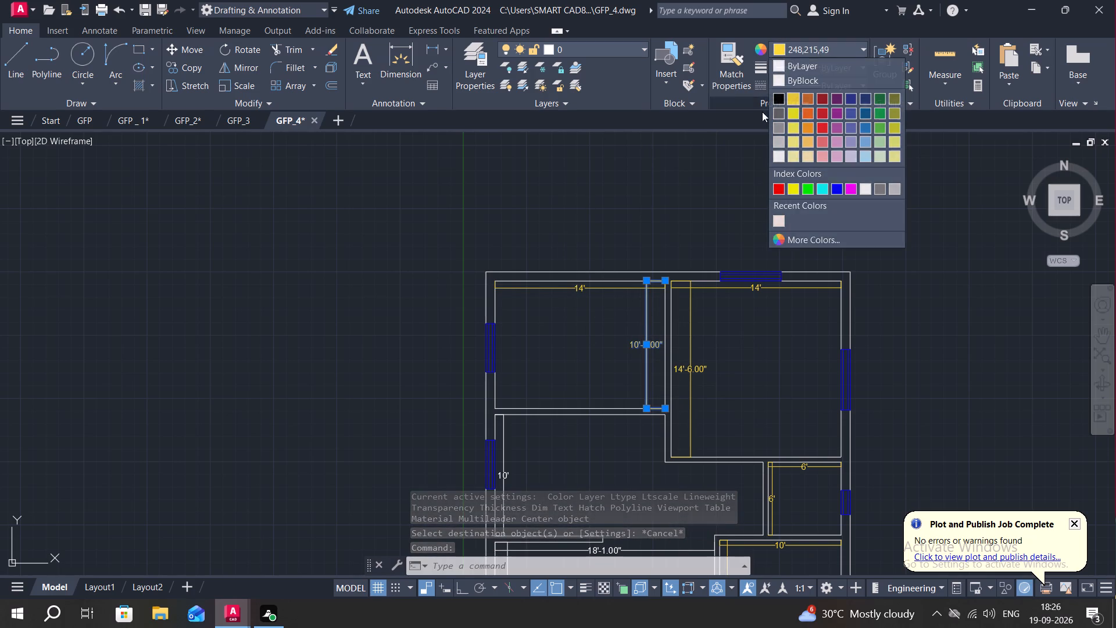
{"action": "key", "text": "Escape"}
Change the vertical dimension of the area directly south of the northwest room to yellow 248,215,49.
{"action": "middle_click_drag", "start_coordinate": [723, 304], "coordinate": [702, 176]}
{"action": "middle_click_drag", "start_coordinate": [603, 327], "coordinate": [648, 221]}
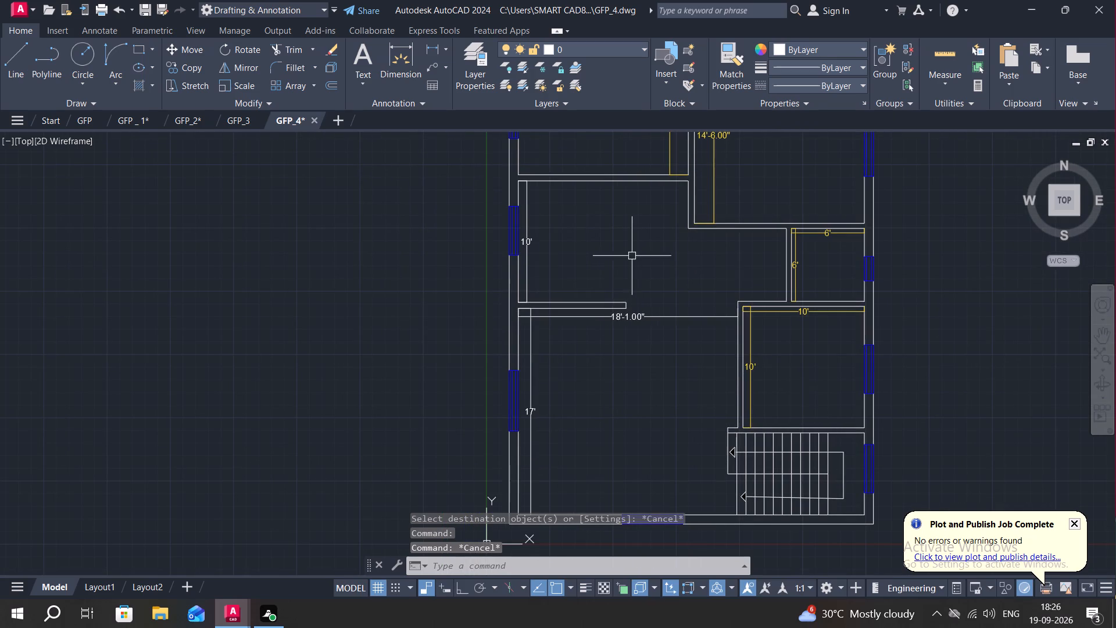
{"action": "scroll", "coordinate": [520, 243], "scroll_direction": "up", "scroll_amount": 2}
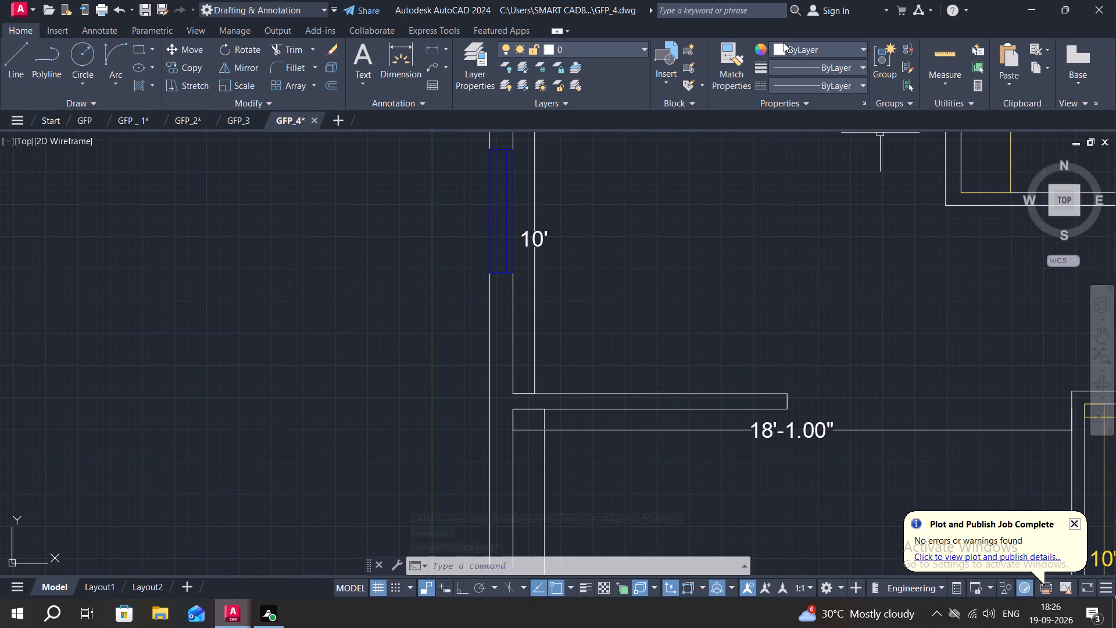
{"action": "left_click", "coordinate": [535, 236]}
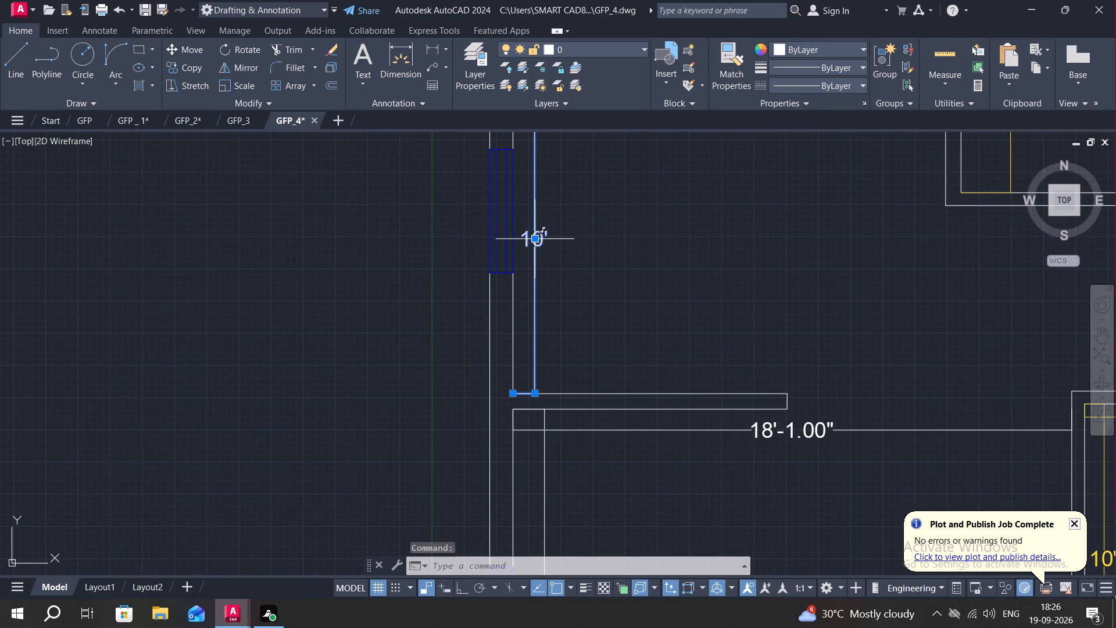
{"action": "left_click", "coordinate": [846, 44]}
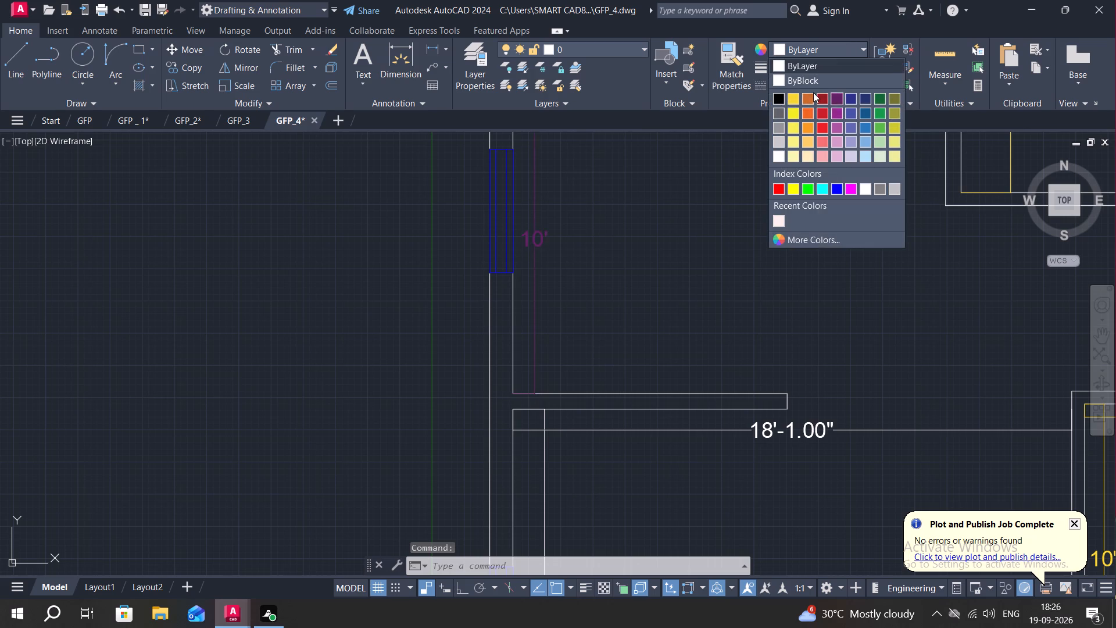
{"action": "left_click", "coordinate": [793, 97]}
{"action": "key", "text": "Escape"}
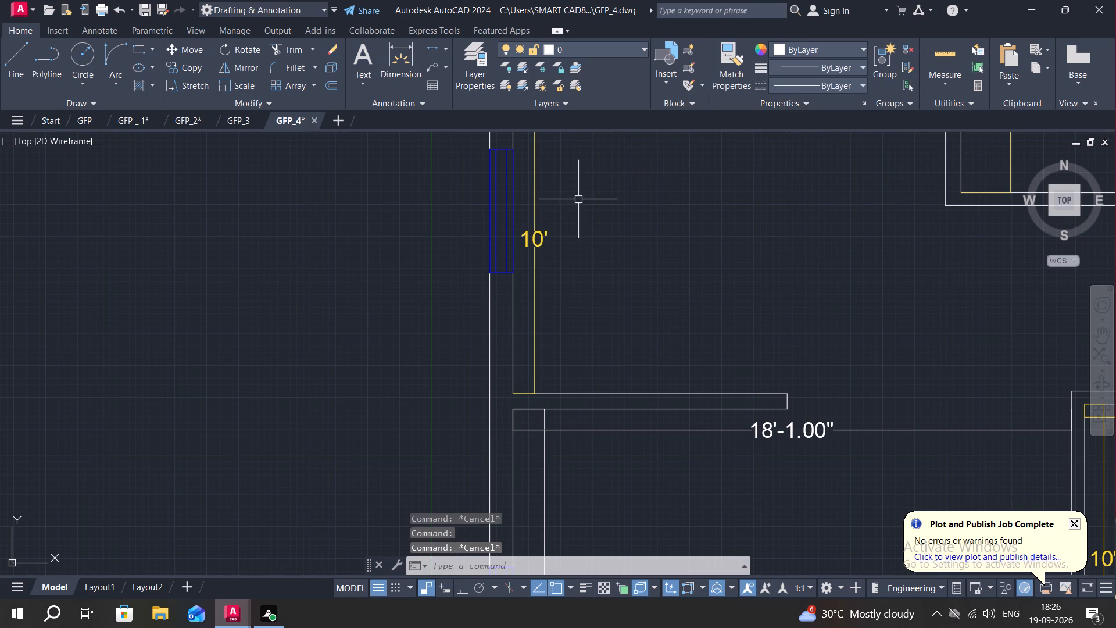
Add a horizontal linear dimension just below the north wall of the area directly south of the northwest room.
{"action": "middle_click_drag", "start_coordinate": [578, 200], "coordinate": [511, 361]}
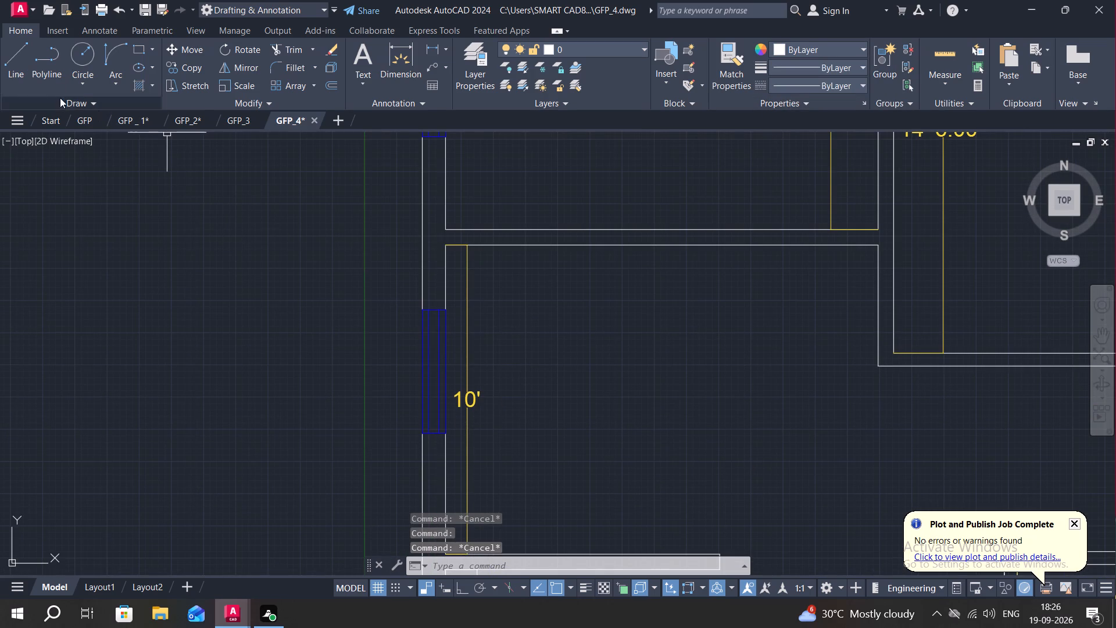
{"action": "left_click", "coordinate": [429, 44]}
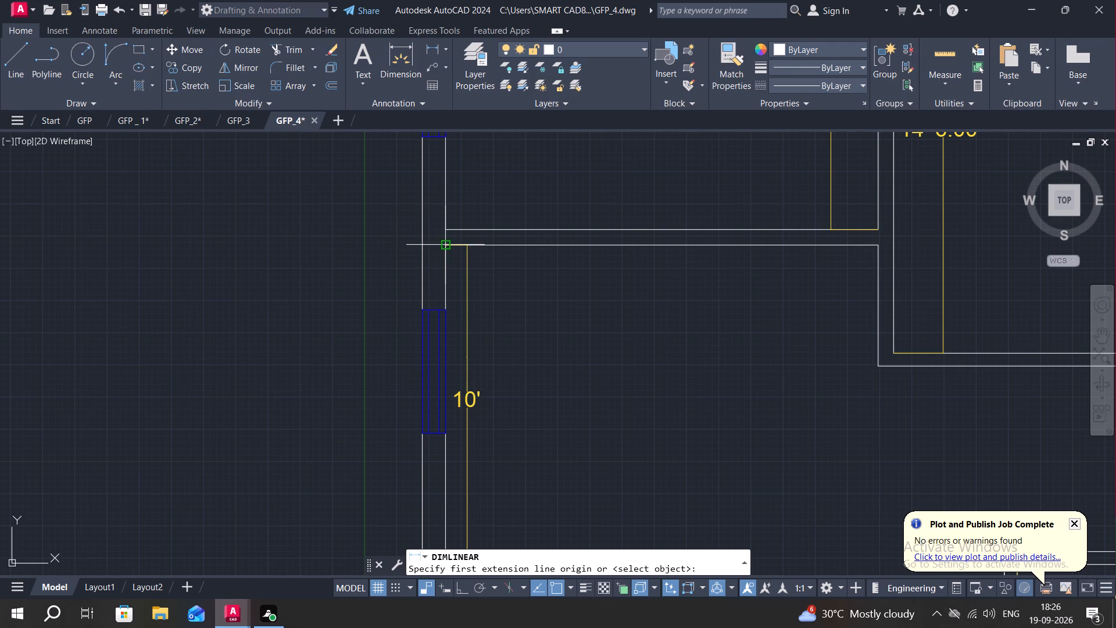
{"action": "left_click", "coordinate": [446, 248]}
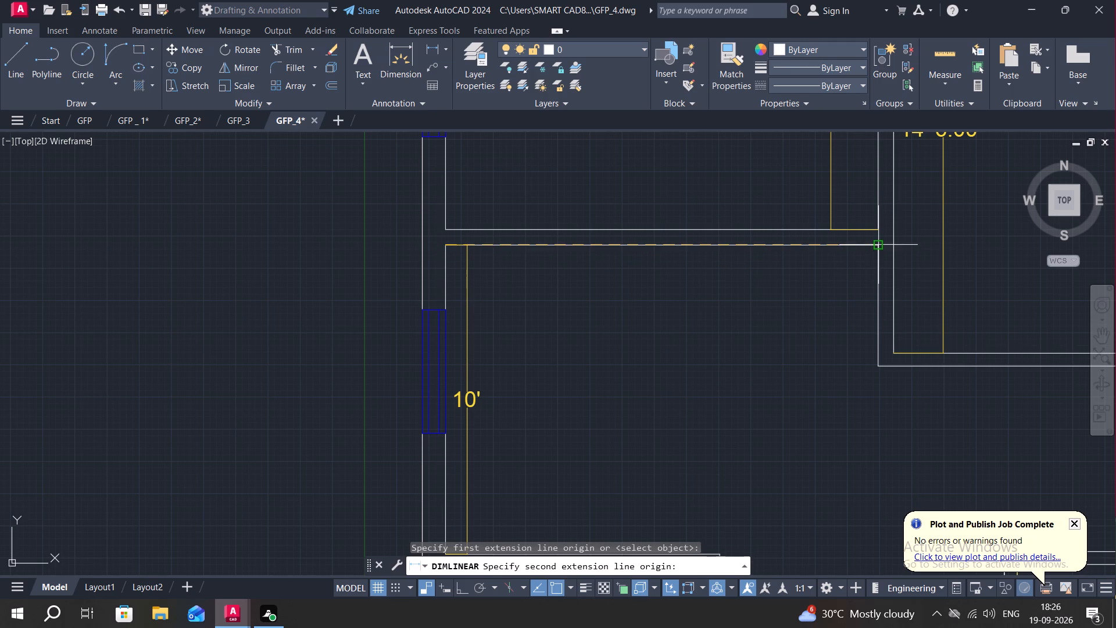
{"action": "left_click", "coordinate": [879, 243]}
{"action": "left_click", "coordinate": [877, 258]}
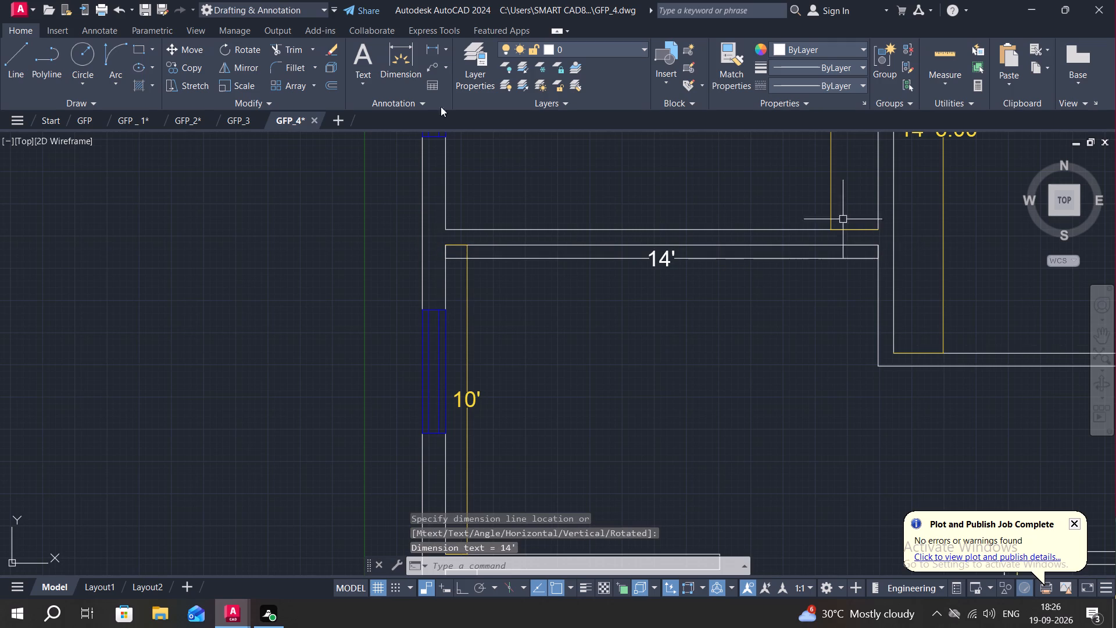
Change the new horizontal dimension below that north wall to yellow 248,215,49.
{"action": "left_click", "coordinate": [667, 264]}
{"action": "left_click", "coordinate": [789, 49]}
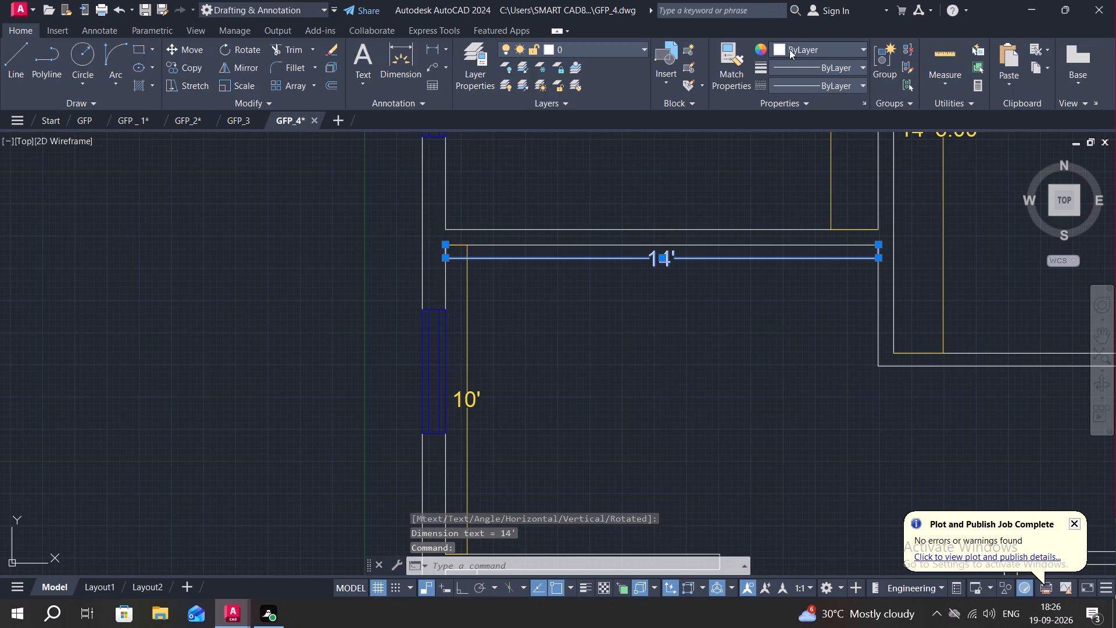
{"action": "left_click", "coordinate": [788, 100]}
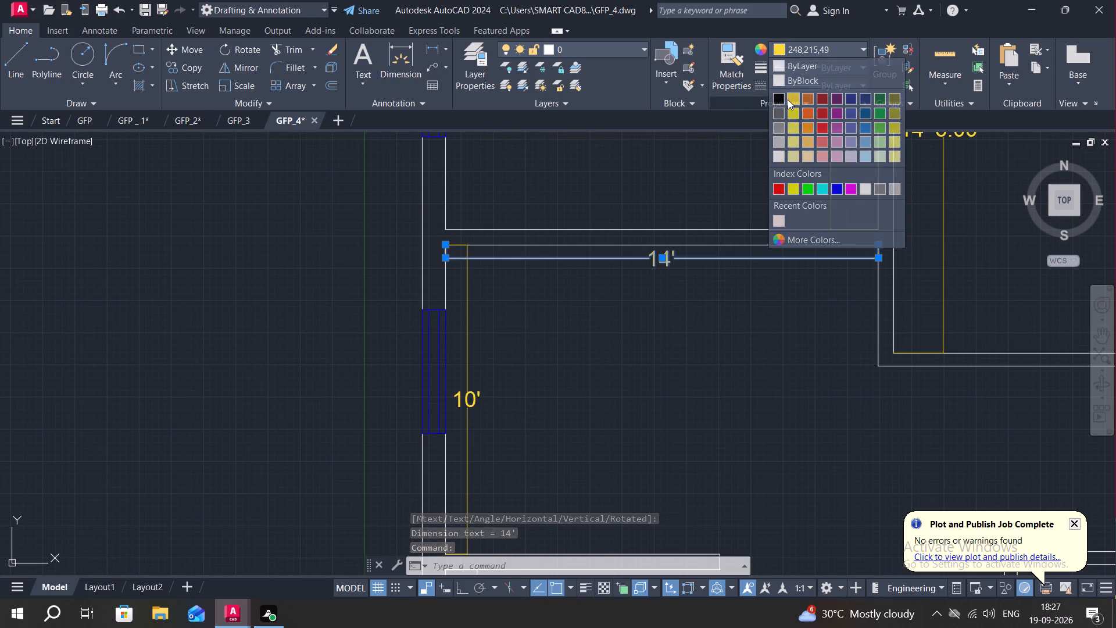
{"action": "key", "text": "Escape"}
Change the large southwest room's horizontal and vertical dimensions to yellow 248,215,49.
{"action": "scroll", "coordinate": [742, 181], "scroll_direction": "down", "scroll_amount": 2}
{"action": "middle_click_drag", "start_coordinate": [659, 370], "coordinate": [618, 302]}
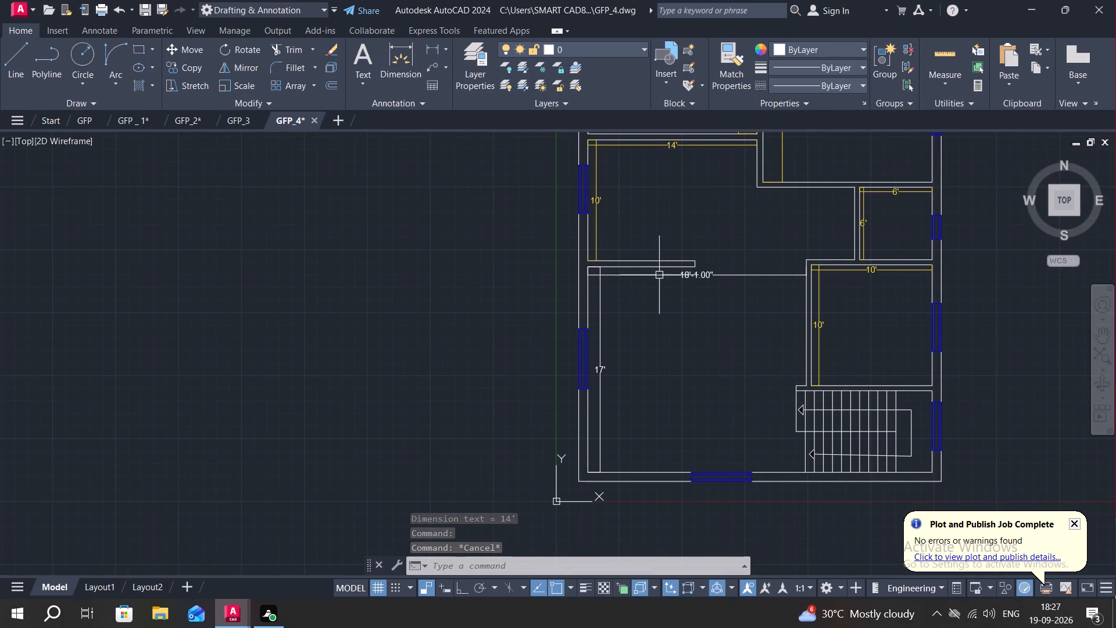
{"action": "left_click", "coordinate": [686, 276]}
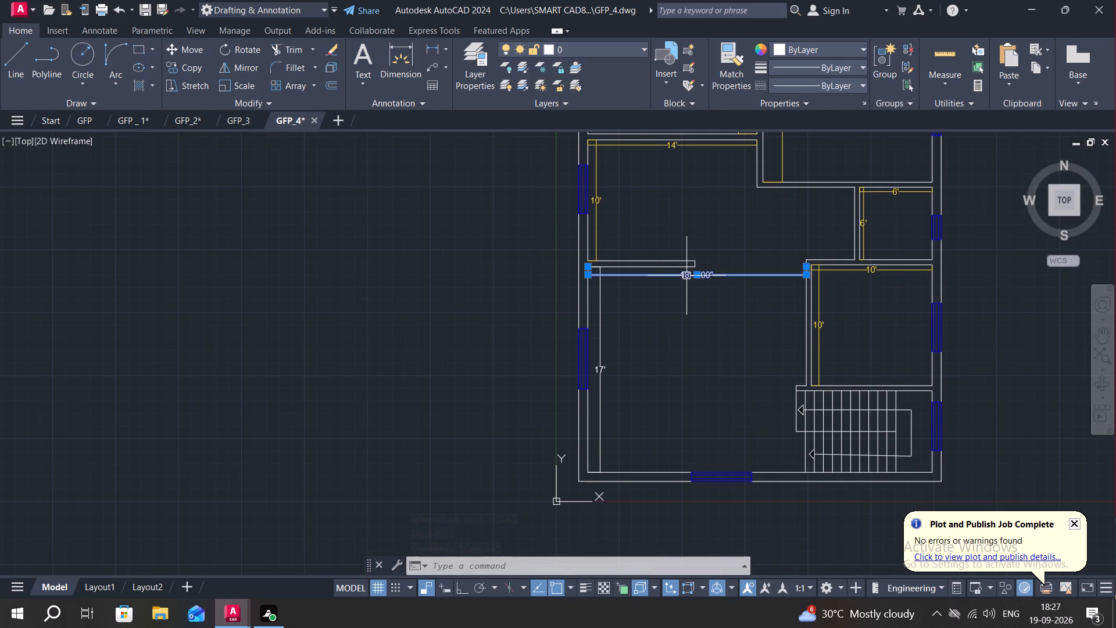
{"action": "left_click", "coordinate": [786, 51]}
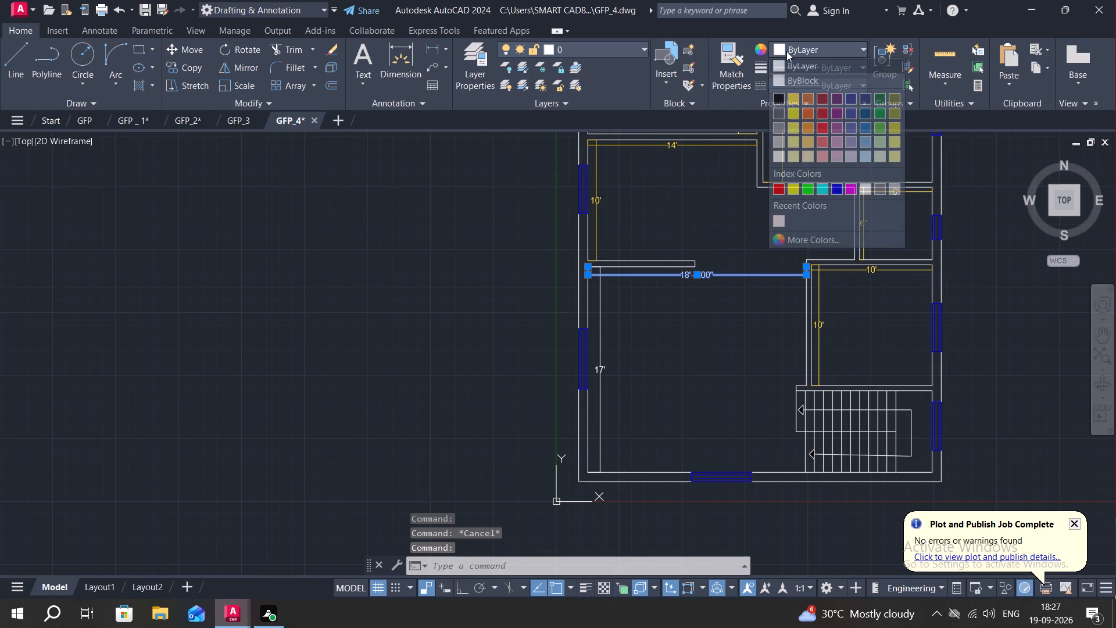
{"action": "left_click", "coordinate": [793, 93]}
{"action": "key", "text": "Escape"}
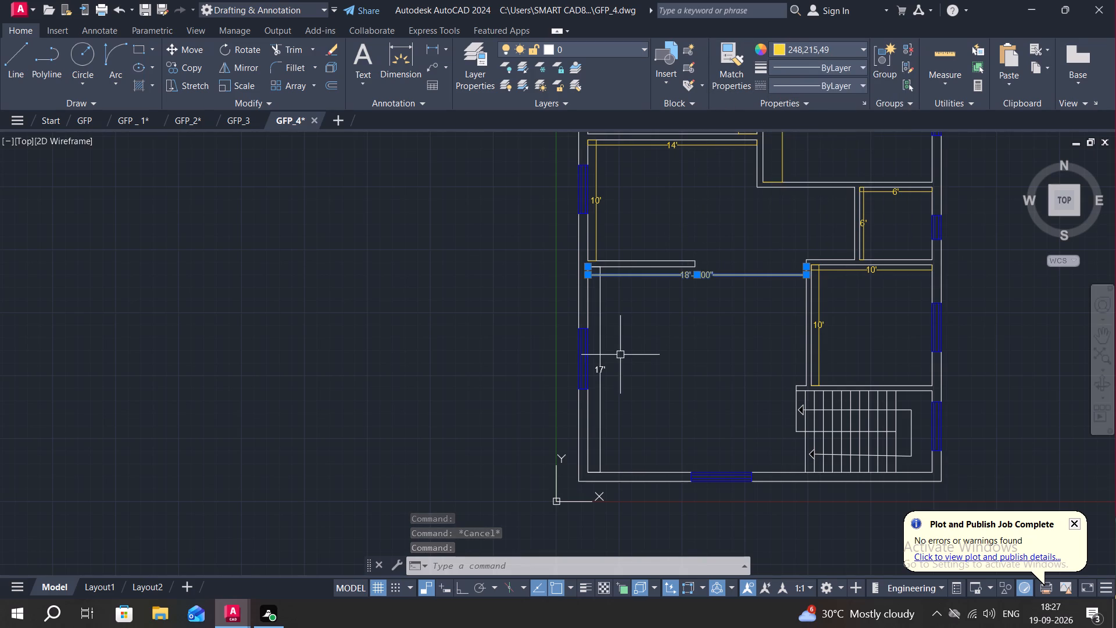
{"action": "key", "text": "space"}
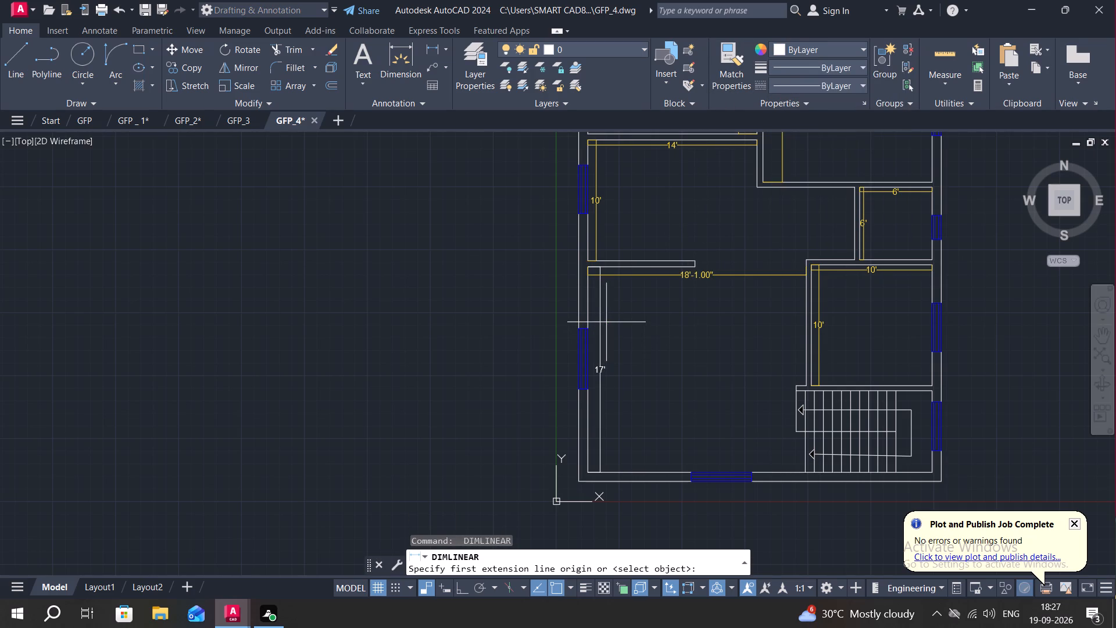
{"action": "key", "text": "Escape"}
{"action": "left_click", "coordinate": [601, 316]}
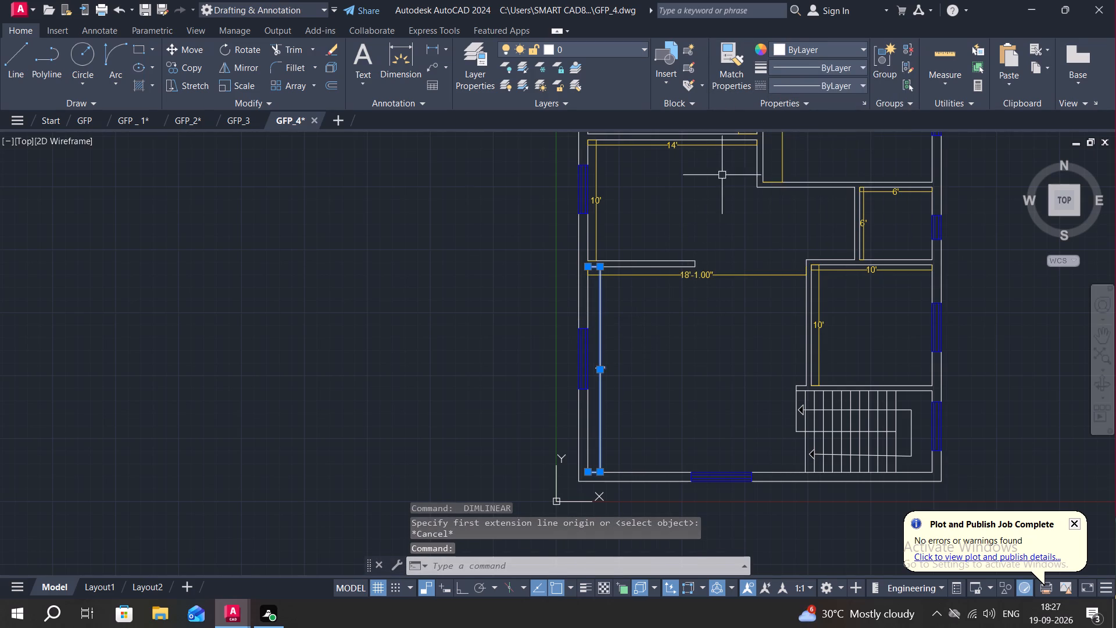
{"action": "left_click", "coordinate": [789, 47]}
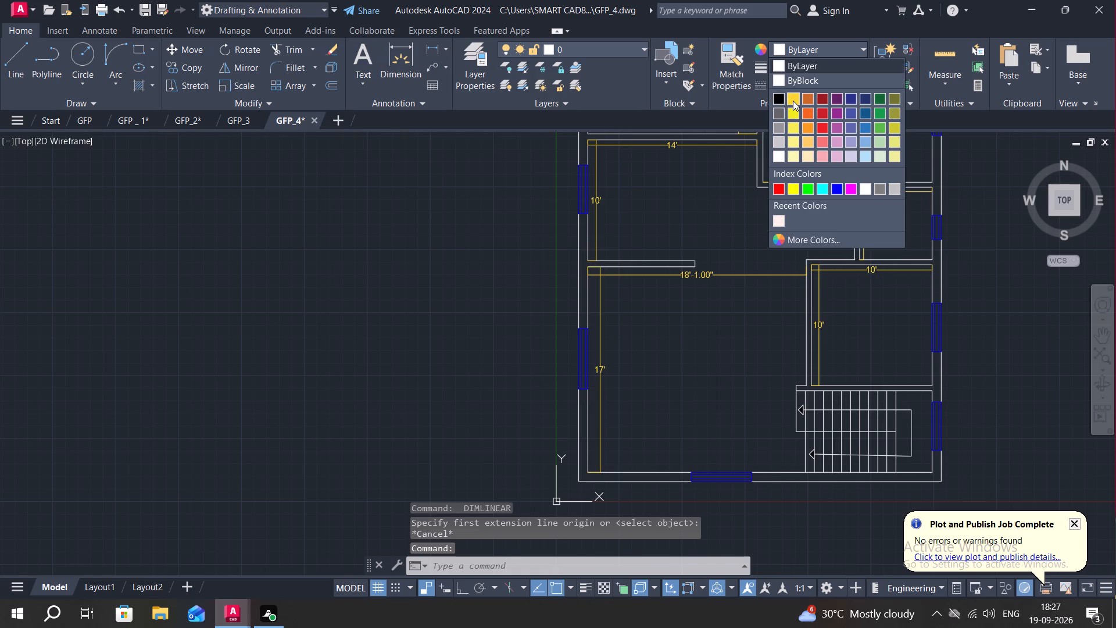
{"action": "left_click", "coordinate": [793, 101]}
{"action": "key", "text": "Escape"}
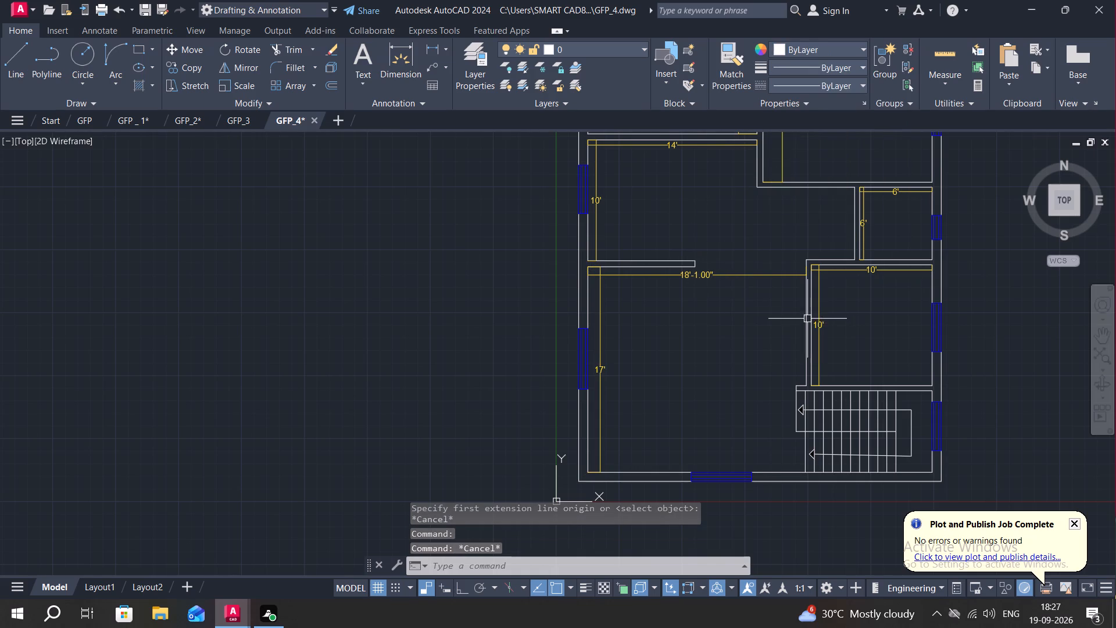
Add a multiline text label reading BEDROOM in the empty space west of the floor plan.
{"action": "middle_click_drag", "start_coordinate": [749, 314], "coordinate": [668, 455]}
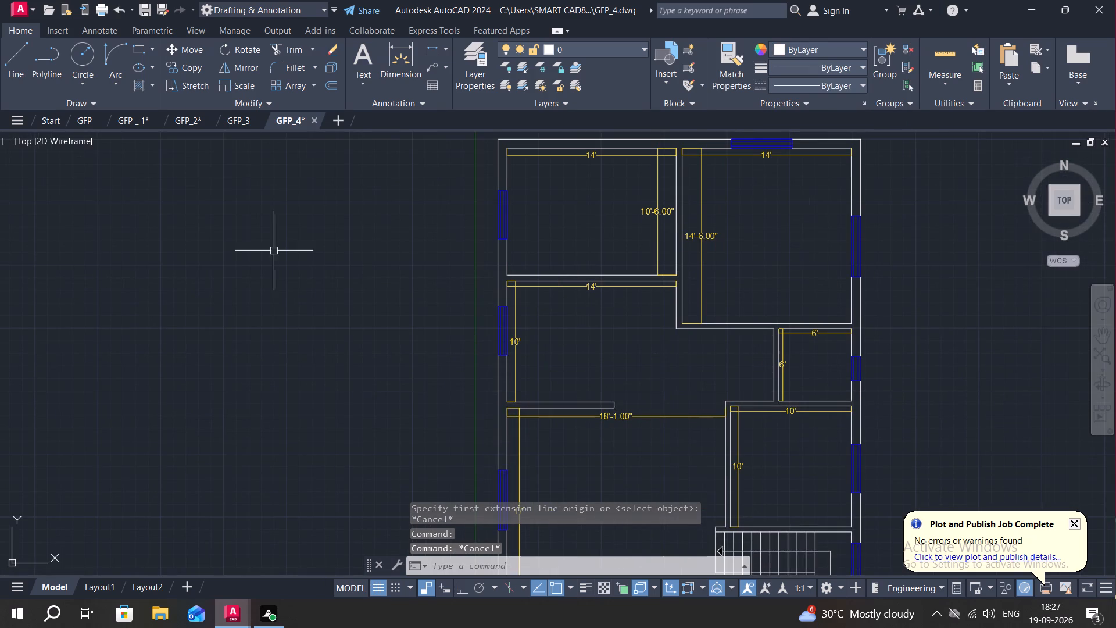
{"action": "type", "text": "T"}
{"action": "key", "text": "space"}
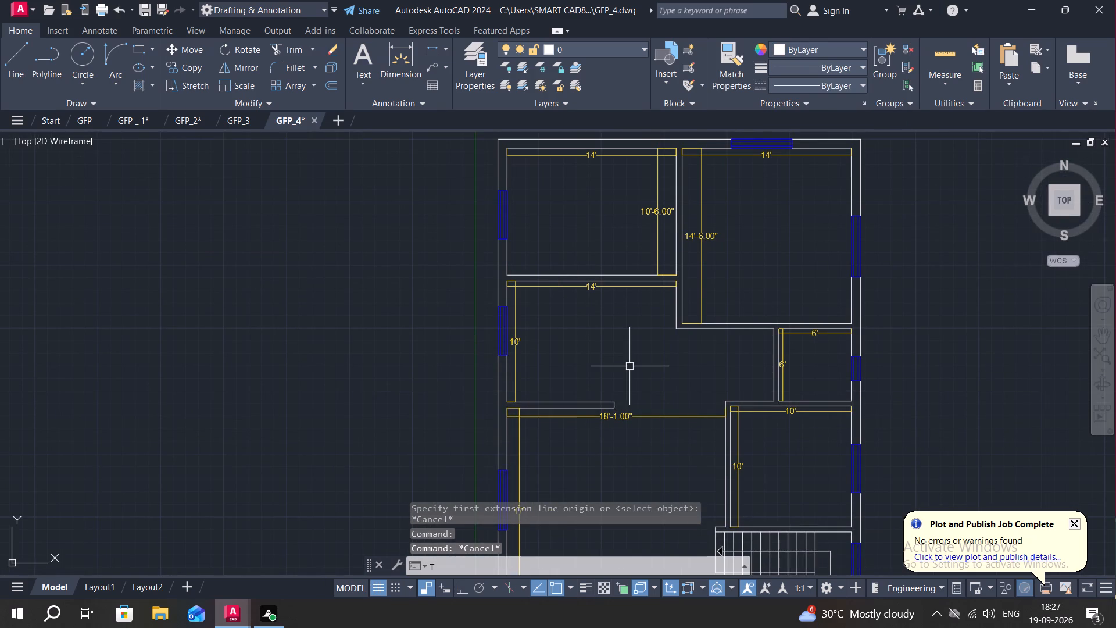
{"action": "left_click", "coordinate": [374, 256]}
{"action": "left_click", "coordinate": [439, 395]}
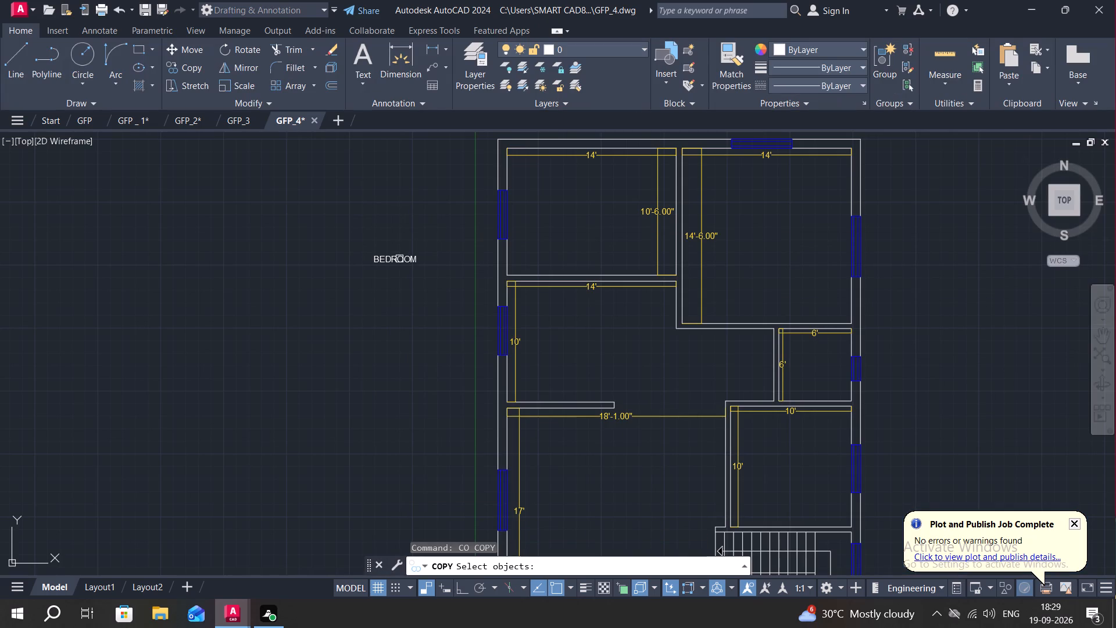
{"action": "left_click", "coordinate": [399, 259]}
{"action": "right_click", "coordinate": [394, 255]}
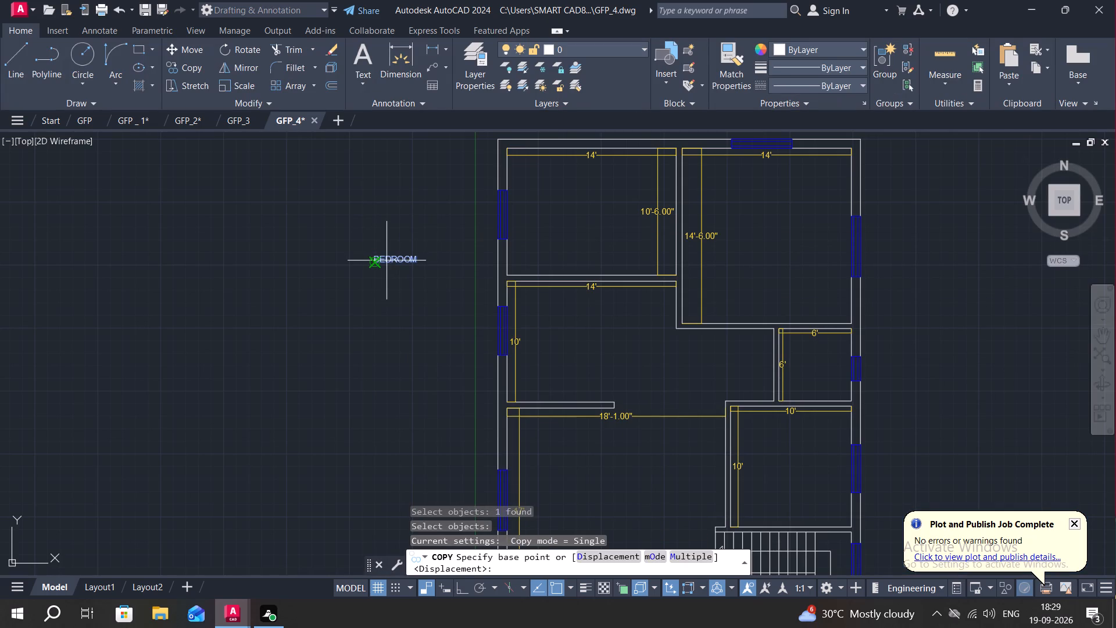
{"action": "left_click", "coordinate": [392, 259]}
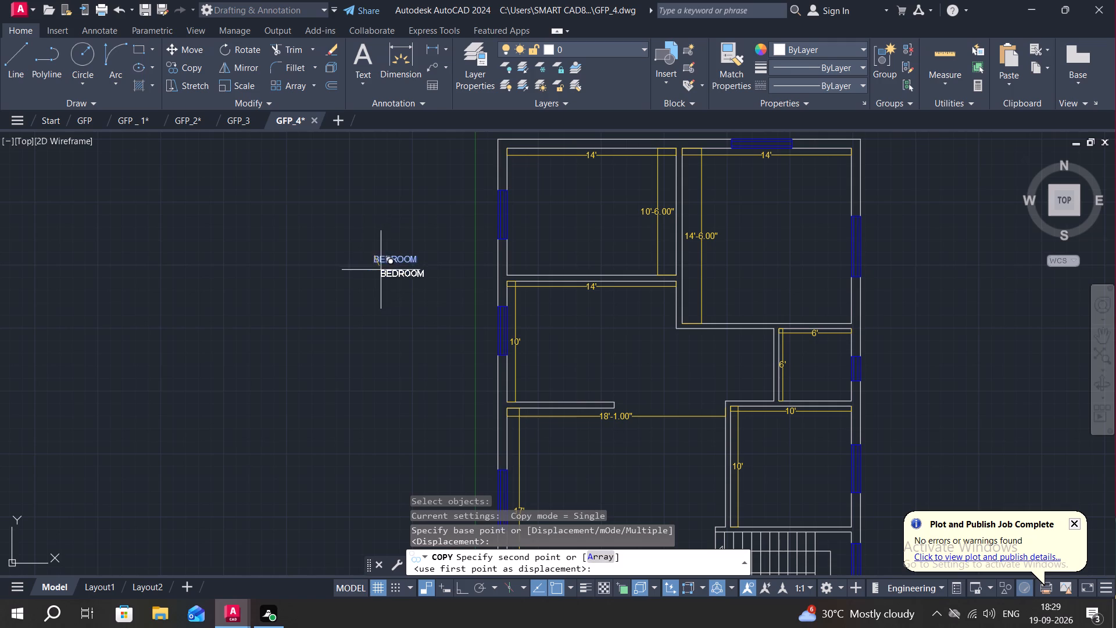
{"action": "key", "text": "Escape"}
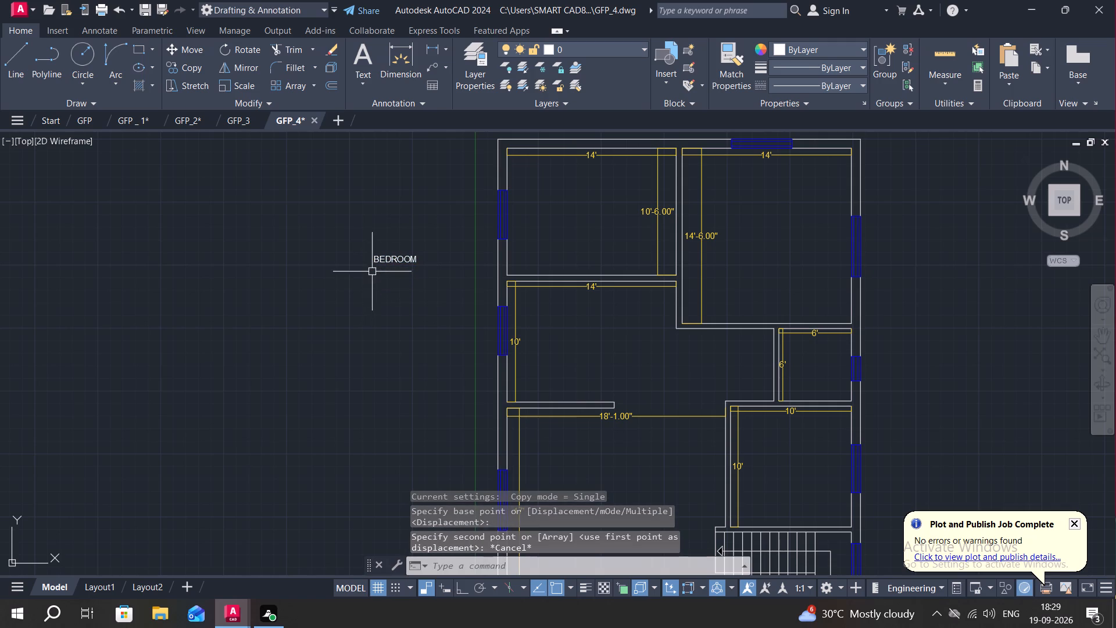
Copy the BEDROOM label to a spot just below the original, west of the floor plan.
{"action": "key", "text": "c"}
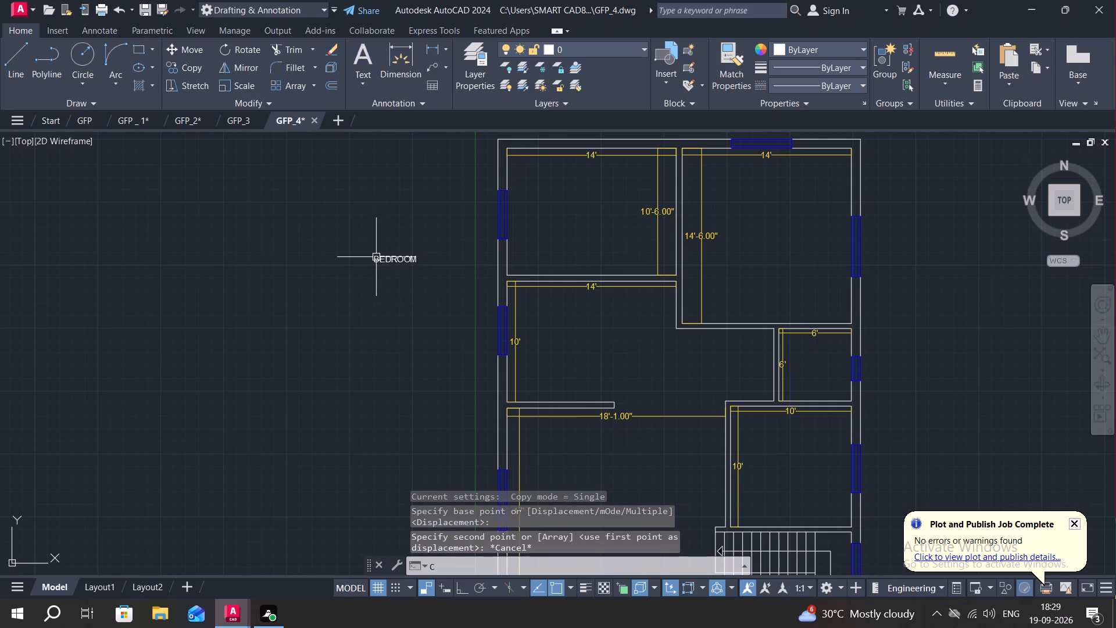
{"action": "type", "text": "O"}
{"action": "key", "text": "space"}
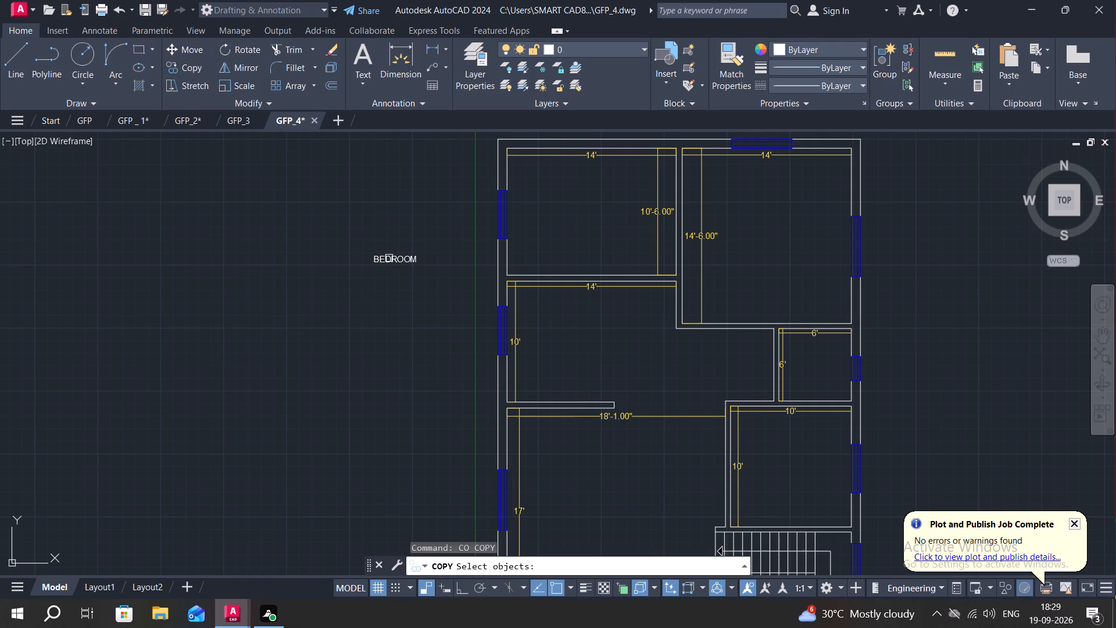
{"action": "left_click", "coordinate": [389, 259]}
{"action": "right_click", "coordinate": [388, 256]}
{"action": "left_click", "coordinate": [386, 256]}
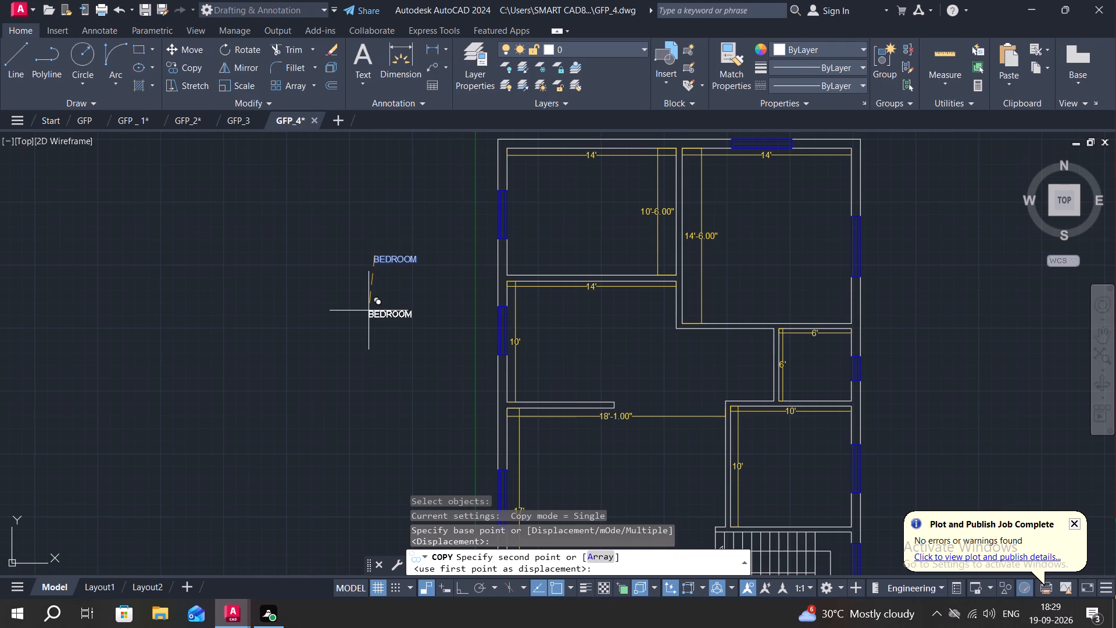
{"action": "left_click", "coordinate": [369, 311]}
{"action": "key", "text": "Escape"}
Change the text of the lower BEDROOM label to TOILET.
{"action": "scroll", "coordinate": [388, 317], "scroll_direction": "up", "scroll_amount": 2}
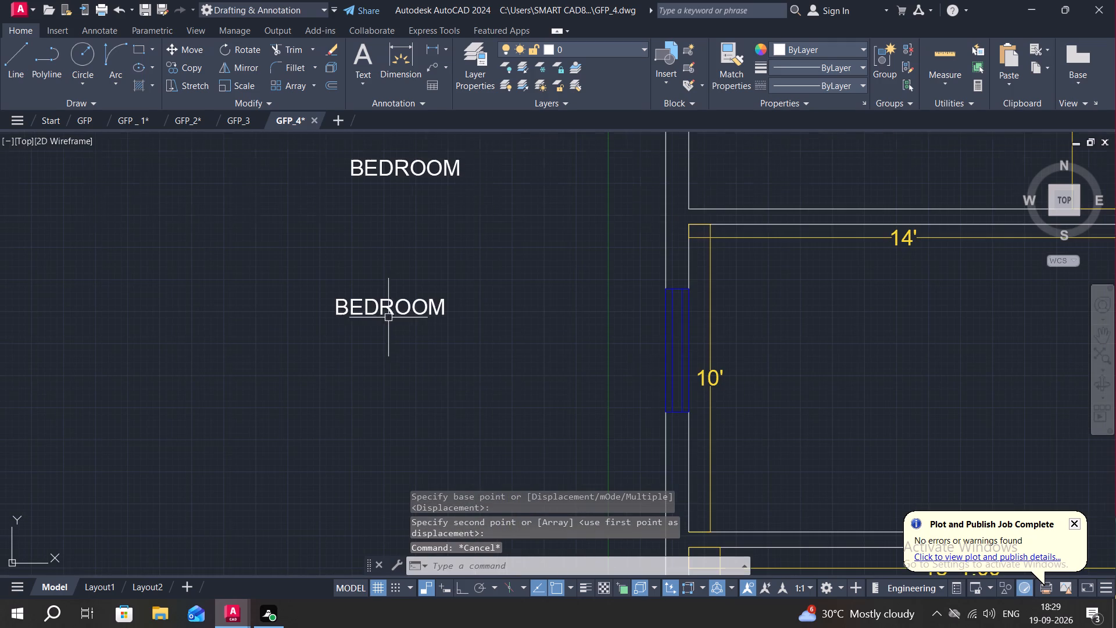
{"action": "double_click", "coordinate": [405, 306]}
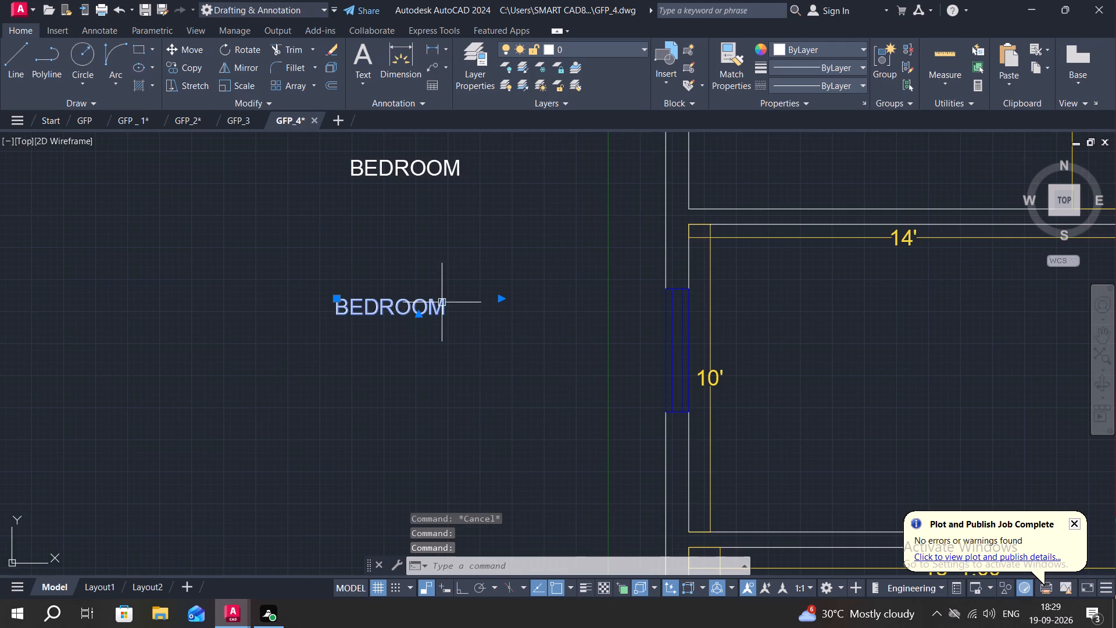
{"action": "double_click", "coordinate": [442, 302]}
{"action": "left_click", "coordinate": [461, 302]}
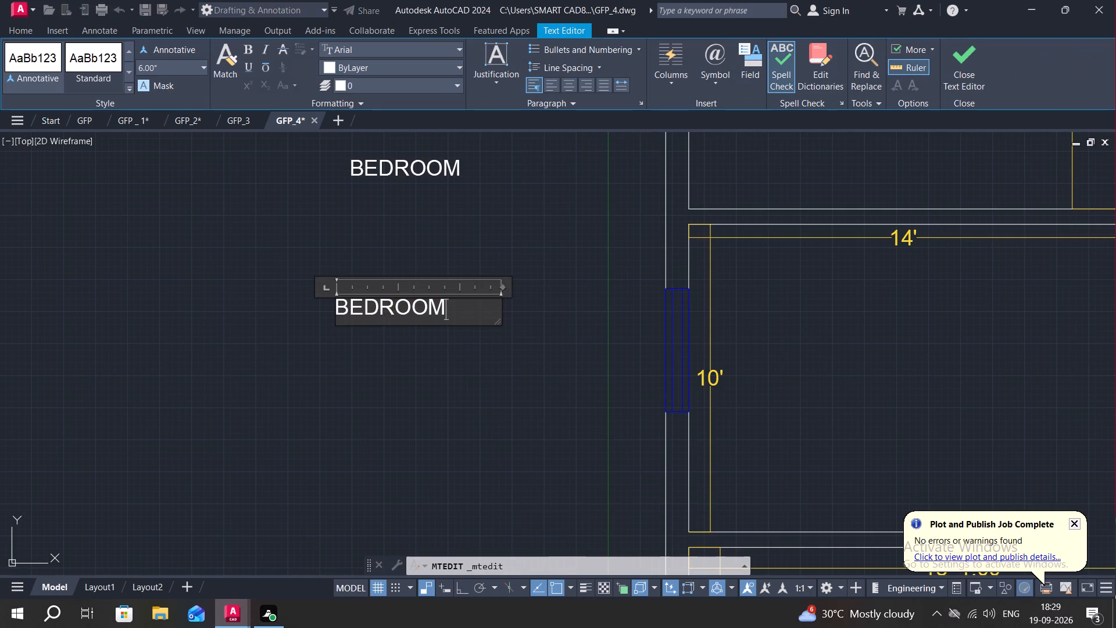
{"action": "key", "text": "BackSpace"}
{"action": "key", "text": "BackSpace"}
{"action": "key", "text": "BackSpace"}
{"action": "key", "text": "BackSpace"}
{"action": "key", "text": "BackSpace"}
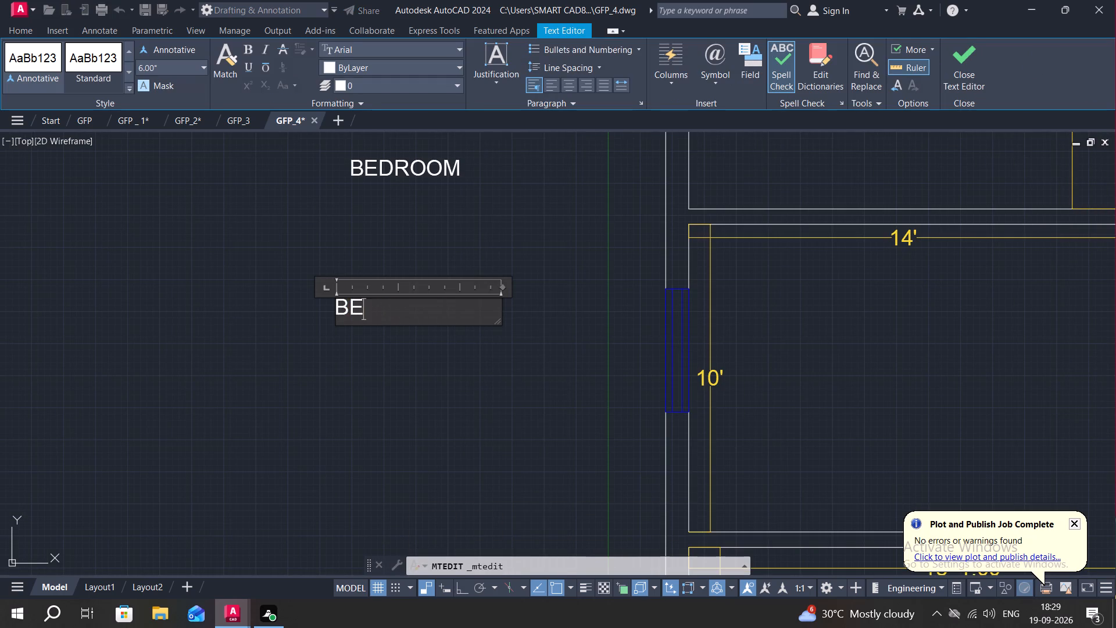
{"action": "key", "text": "BackSpace"}
{"action": "key", "text": "BackSpace"}
{"action": "type", "text": "TOILRT"}
{"action": "key", "text": "BackSpace"}
{"action": "key", "text": "BackSpace"}
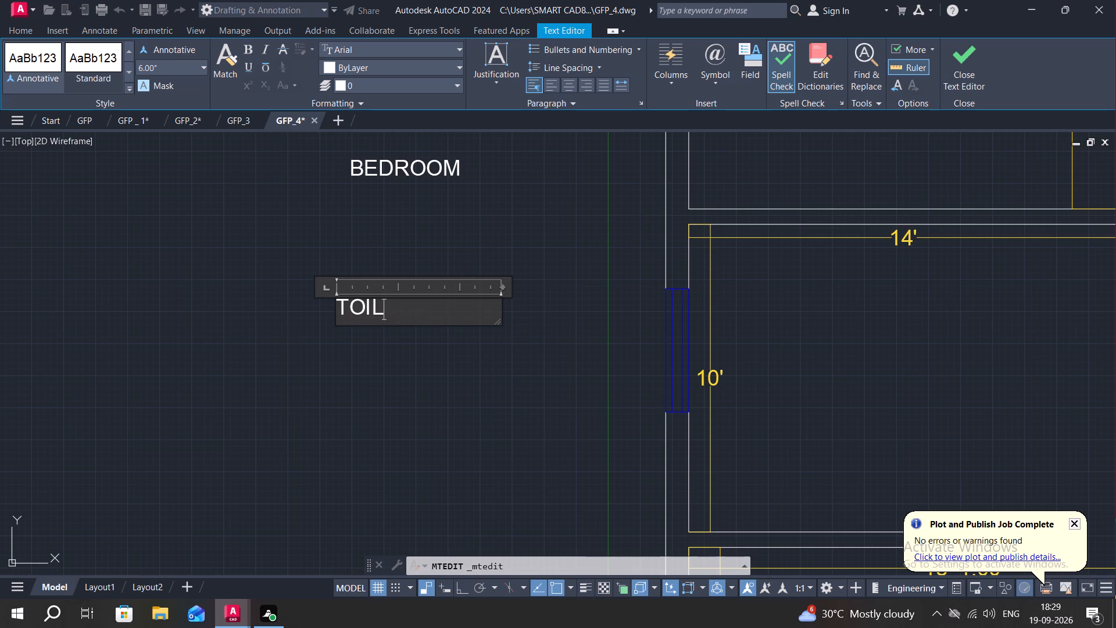
{"action": "type", "text": "ET"}
{"action": "left_click", "coordinate": [310, 316]}
Copy the TOILET label to a spot directly below the original.
{"action": "type", "text": "CO"}
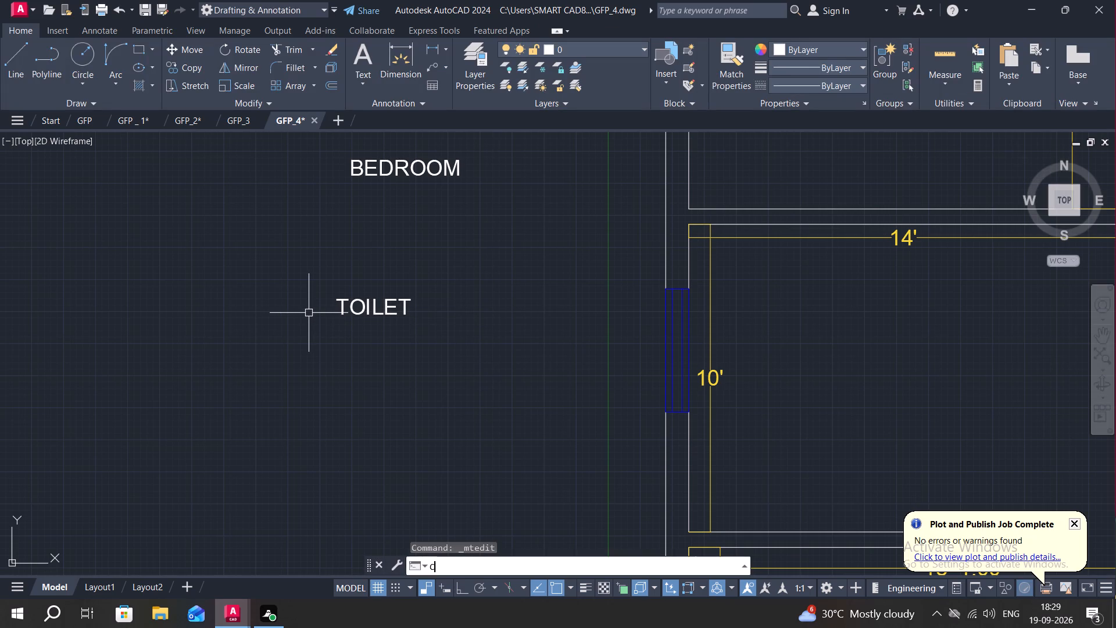
{"action": "key", "text": "space"}
{"action": "left_click", "coordinate": [357, 302]}
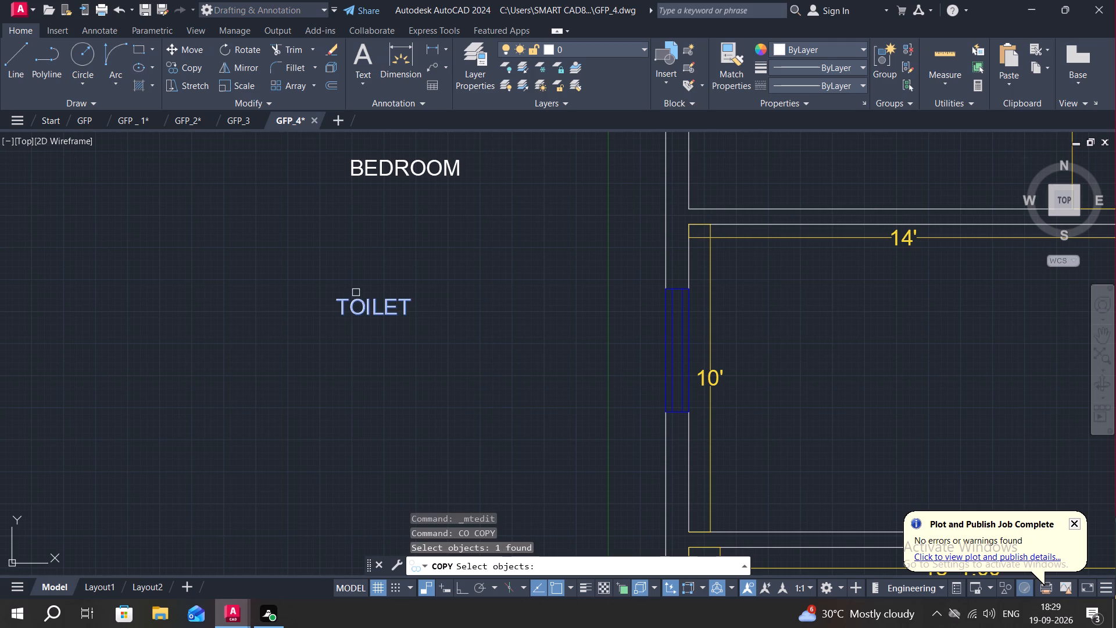
{"action": "right_click", "coordinate": [381, 309]}
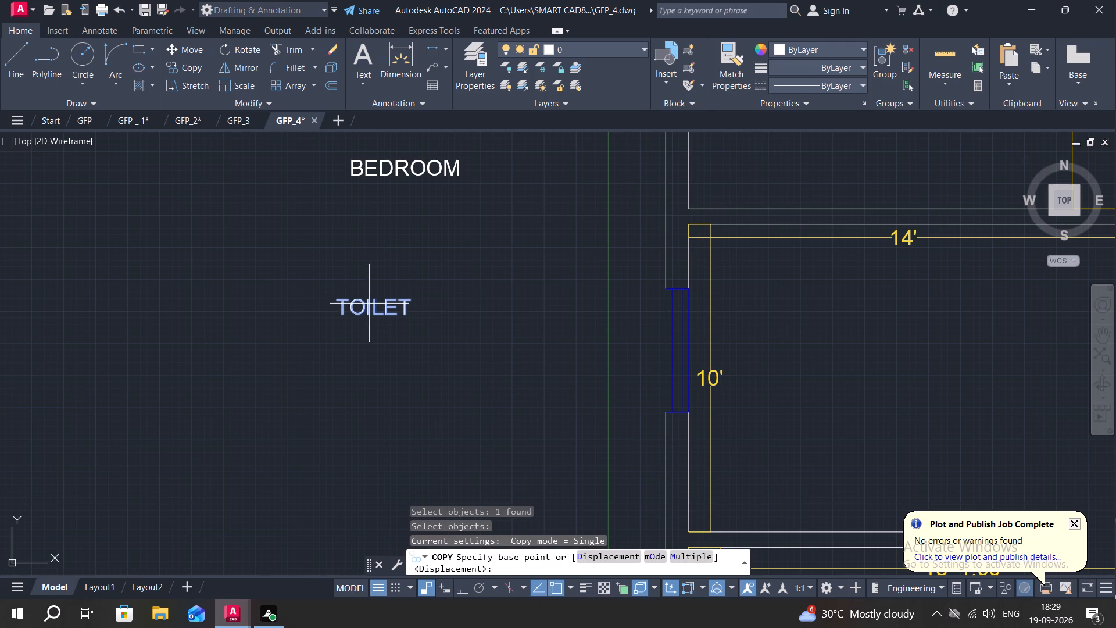
{"action": "left_click", "coordinate": [369, 304]}
{"action": "left_click", "coordinate": [370, 355]}
{"action": "key", "text": "Escape"}
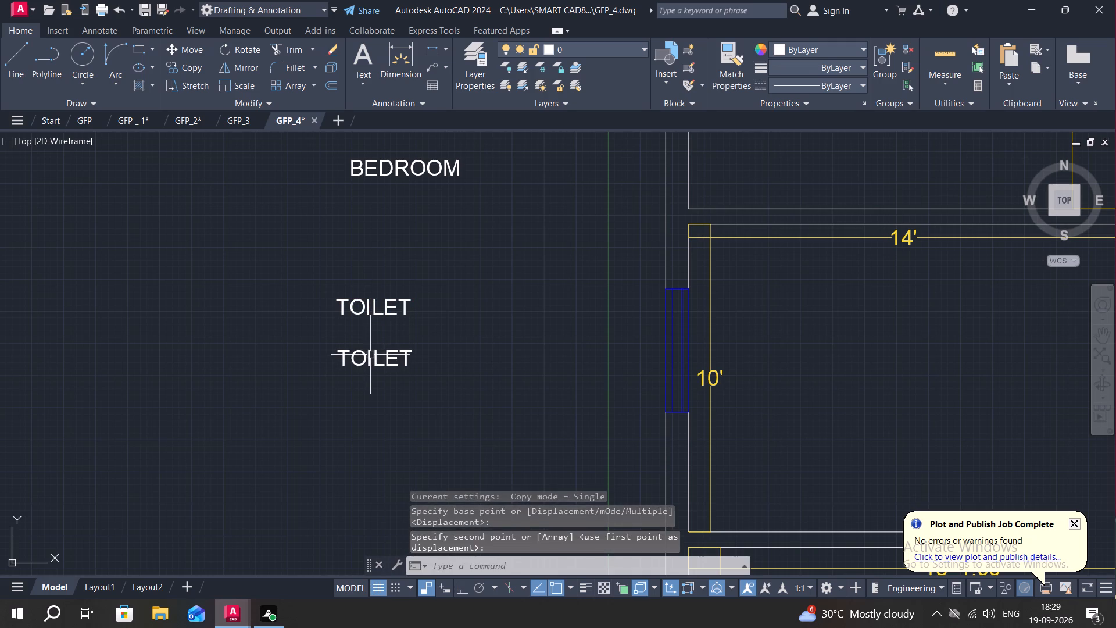
{"action": "key", "text": "Escape"}
{"action": "key", "text": "space"}
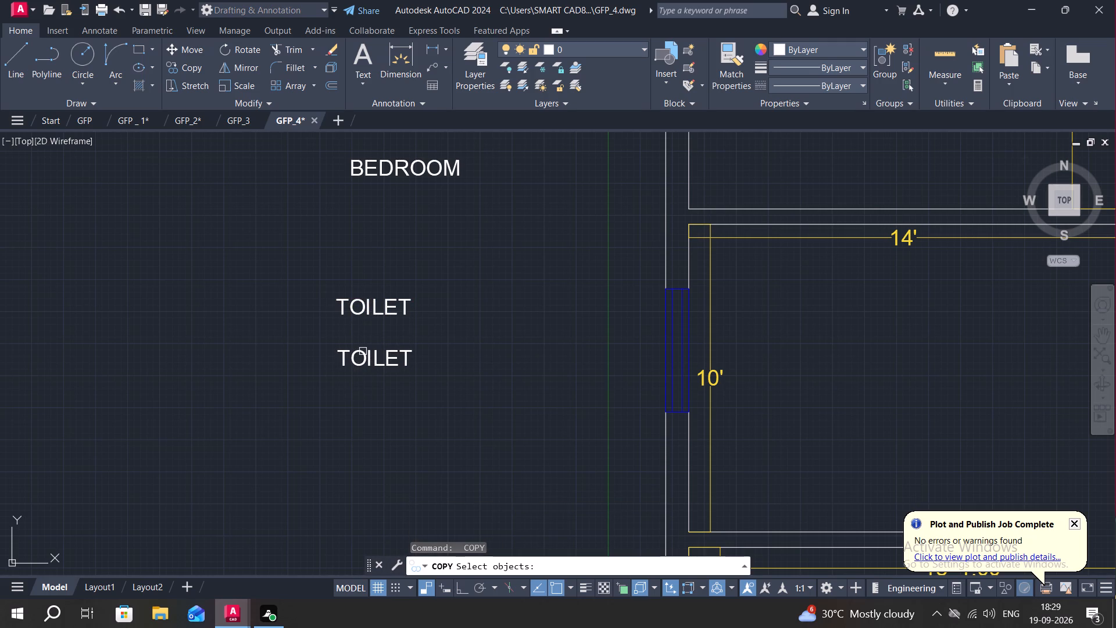
{"action": "key", "text": "Escape"}
{"action": "key", "text": "Escape"}
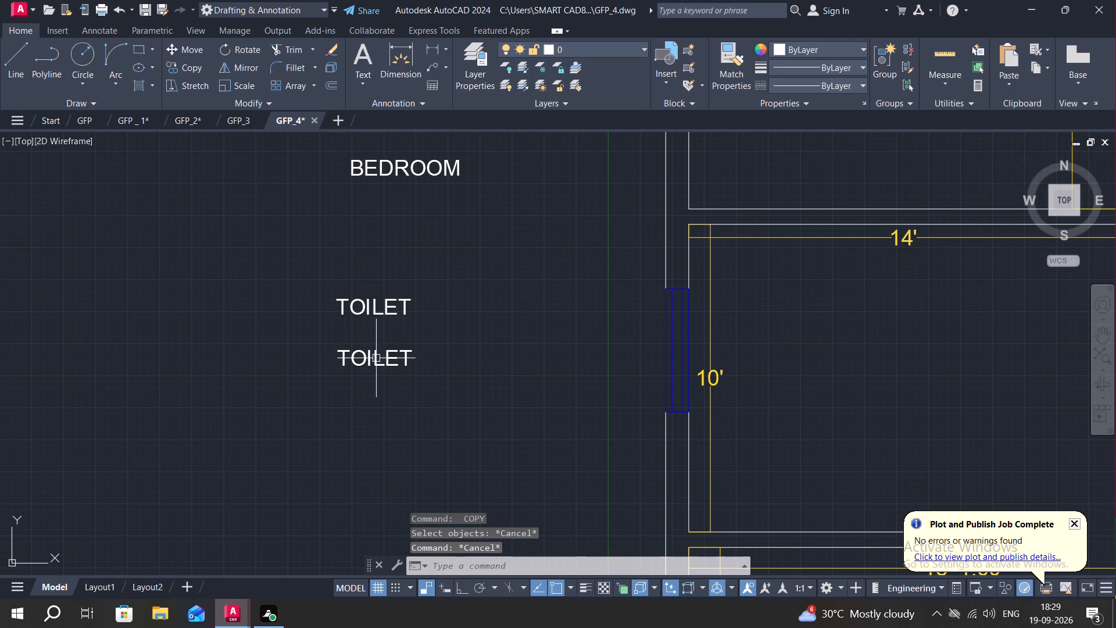
Change the text of the lower TOILET label to KITCHEN.
{"action": "double_click", "coordinate": [410, 349]}
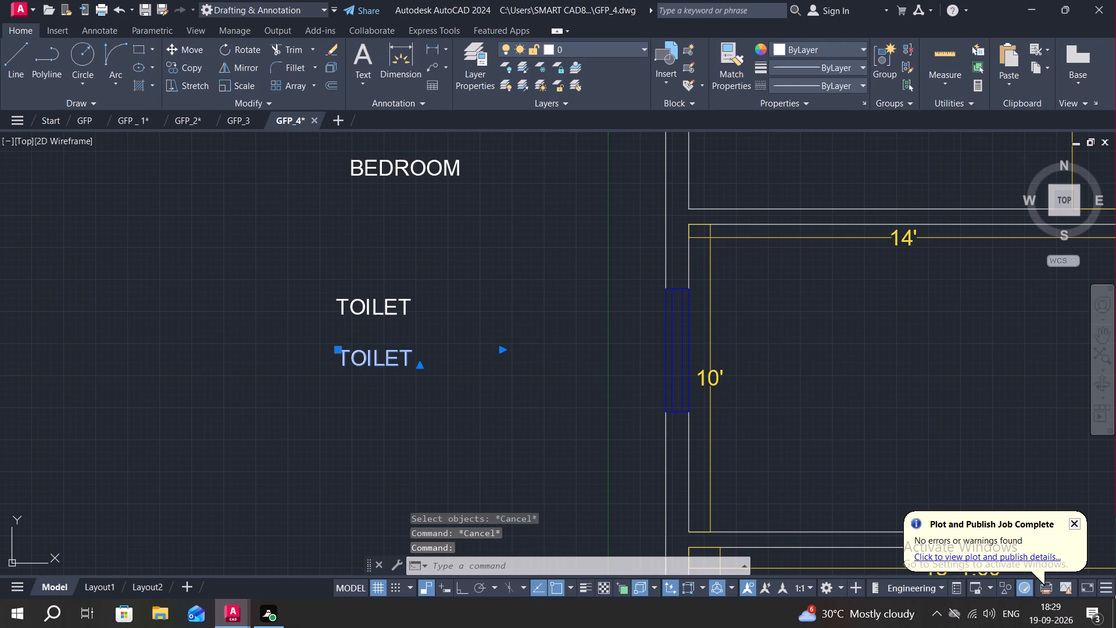
{"action": "left_click", "coordinate": [424, 355]}
{"action": "key", "text": "BackSpace"}
{"action": "key", "text": "BackSpace"}
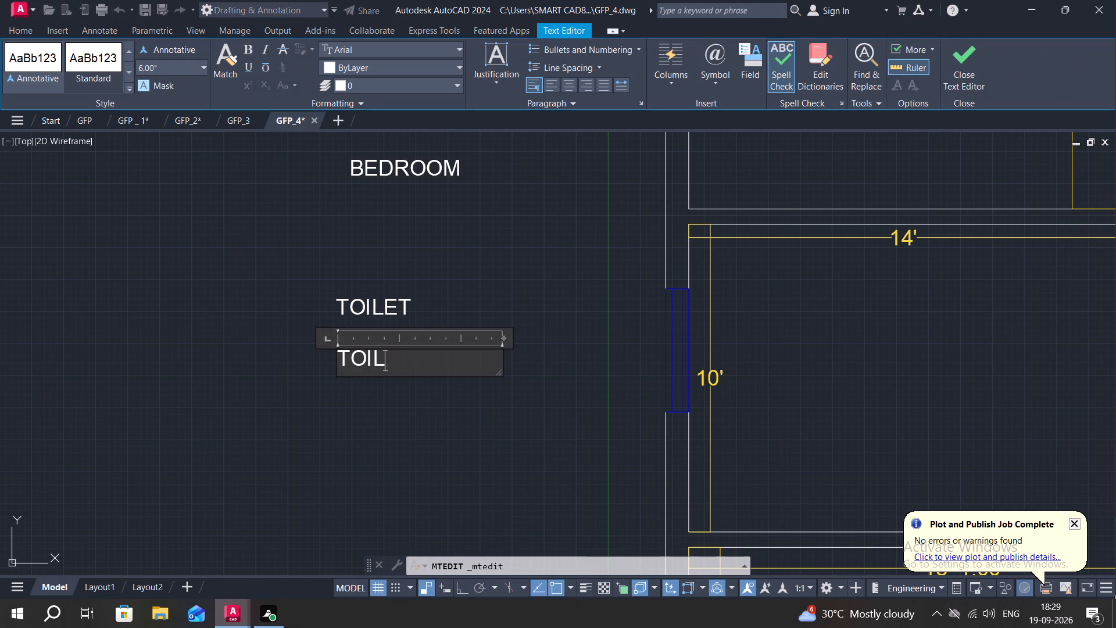
{"action": "key", "text": "BackSpace"}
{"action": "key", "text": "BackSpace"}
{"action": "key", "text": "BackSpace"}
{"action": "key", "text": "BackSpace"}
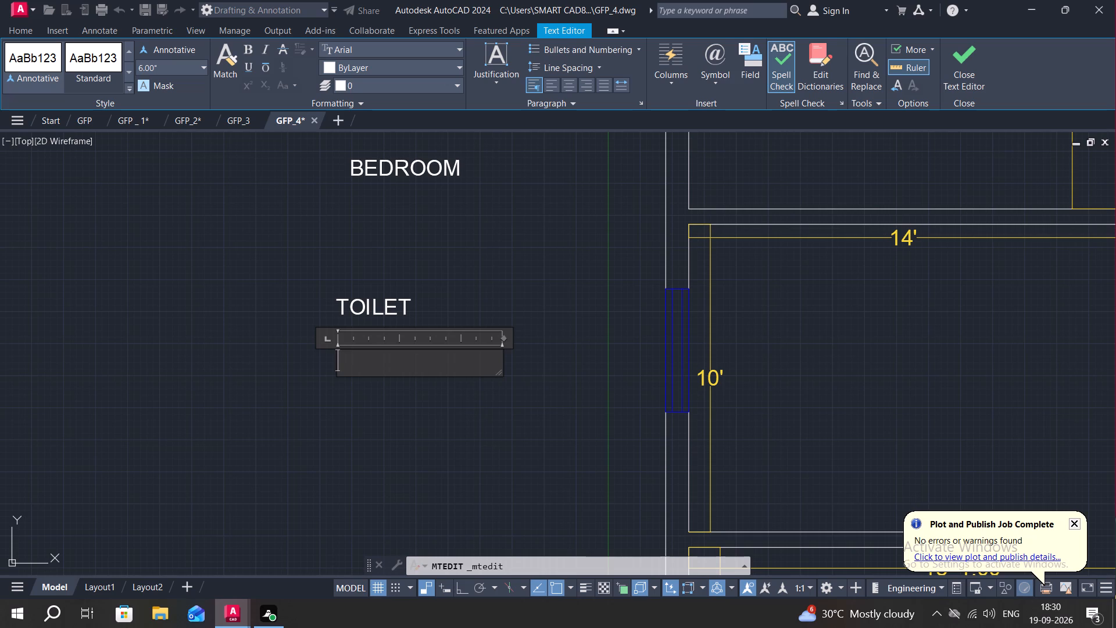
{"action": "key", "text": "j"}
{"action": "key", "text": "BackSpace"}
{"action": "type", "text": "KITCHRN"}
{"action": "key", "text": "BackSpace"}
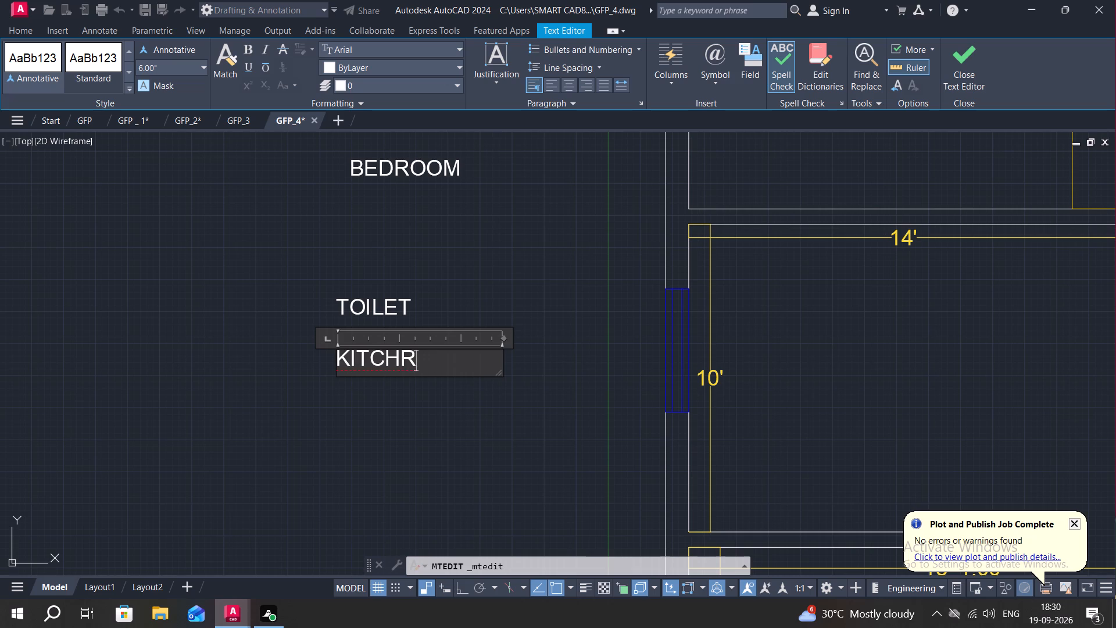
{"action": "key", "text": "BackSpace"}
{"action": "key", "text": "r"}
{"action": "key", "text": "n"}
{"action": "key", "text": "BackSpace"}
{"action": "key", "text": "BackSpace"}
{"action": "key", "text": "e"}
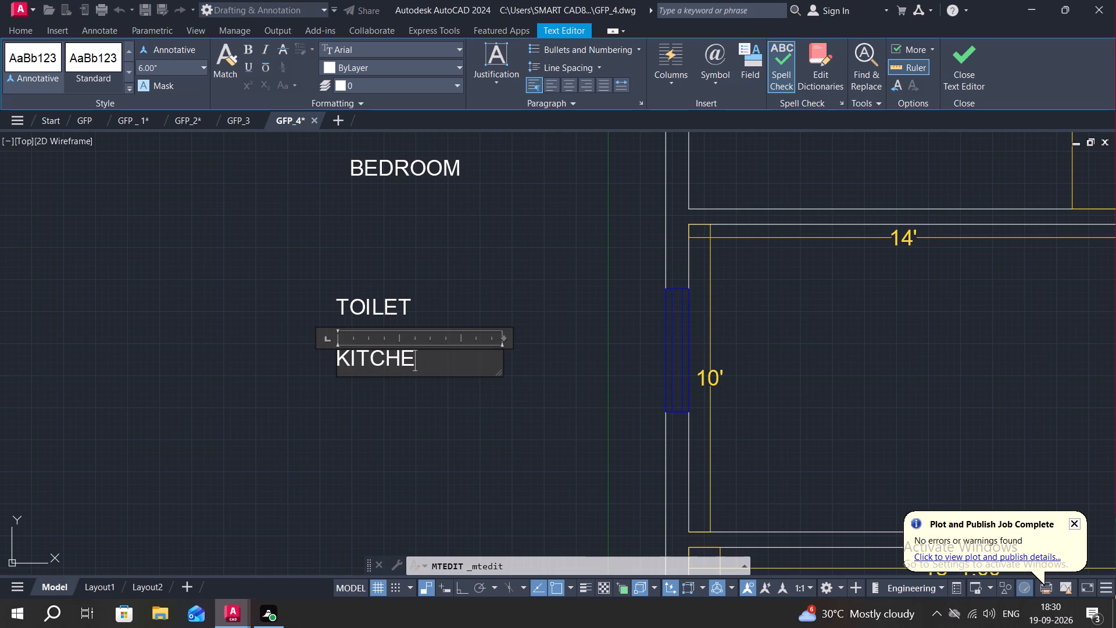
{"action": "key", "text": "n"}
{"action": "left_click", "coordinate": [348, 475]}
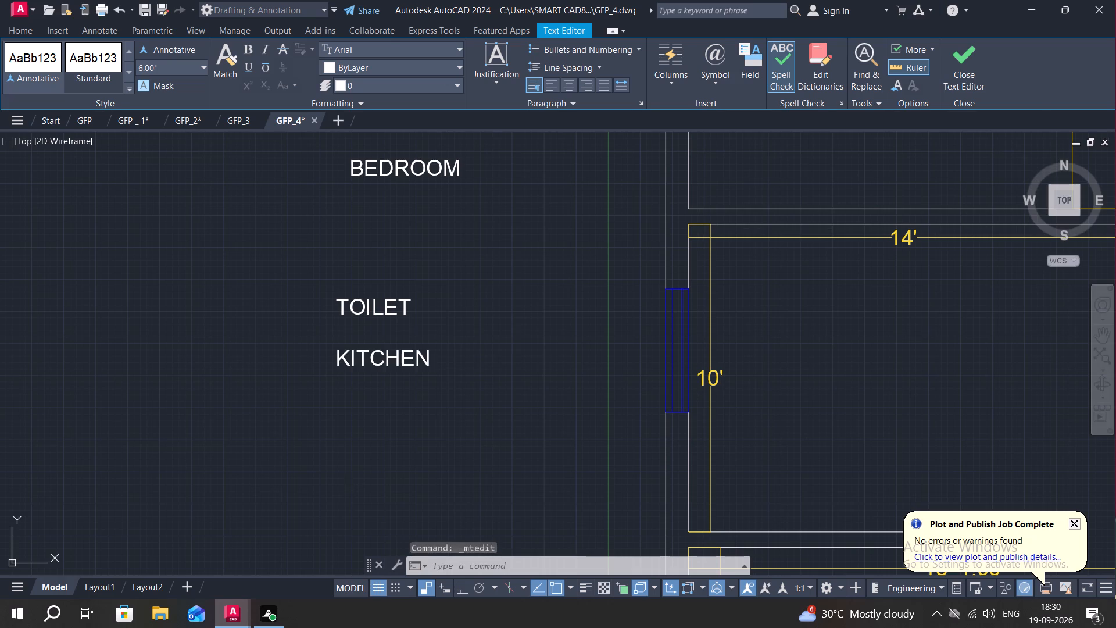
Copy the KITCHEN label to a spot directly below the original.
{"action": "type", "text": "CO"}
{"action": "key", "text": "space"}
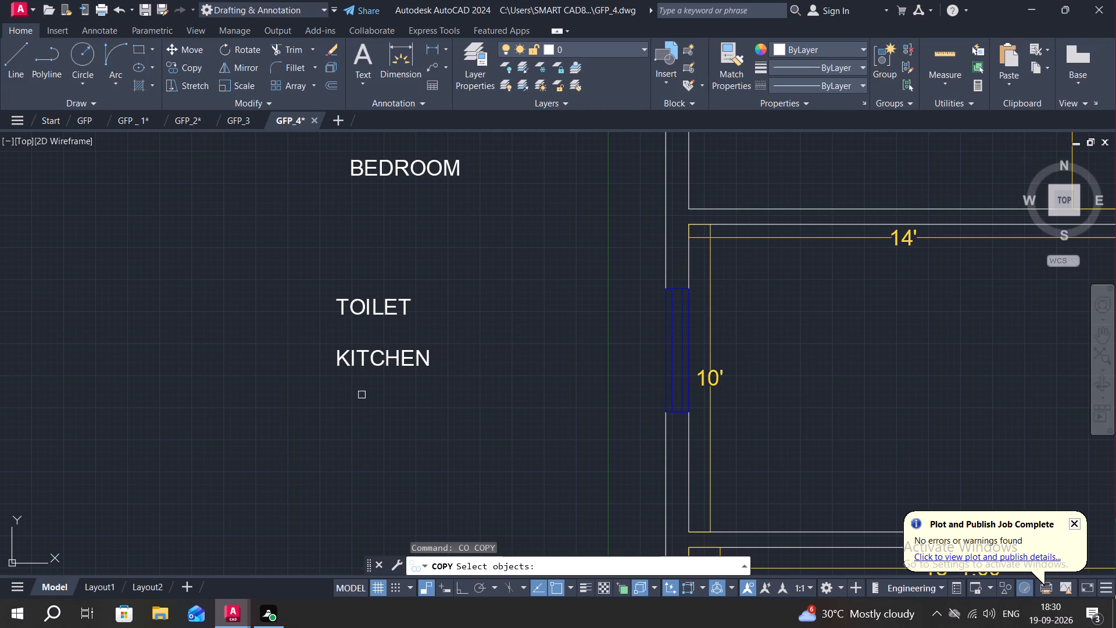
{"action": "left_click", "coordinate": [370, 361]}
{"action": "right_click", "coordinate": [370, 361]}
{"action": "left_click", "coordinate": [370, 361]}
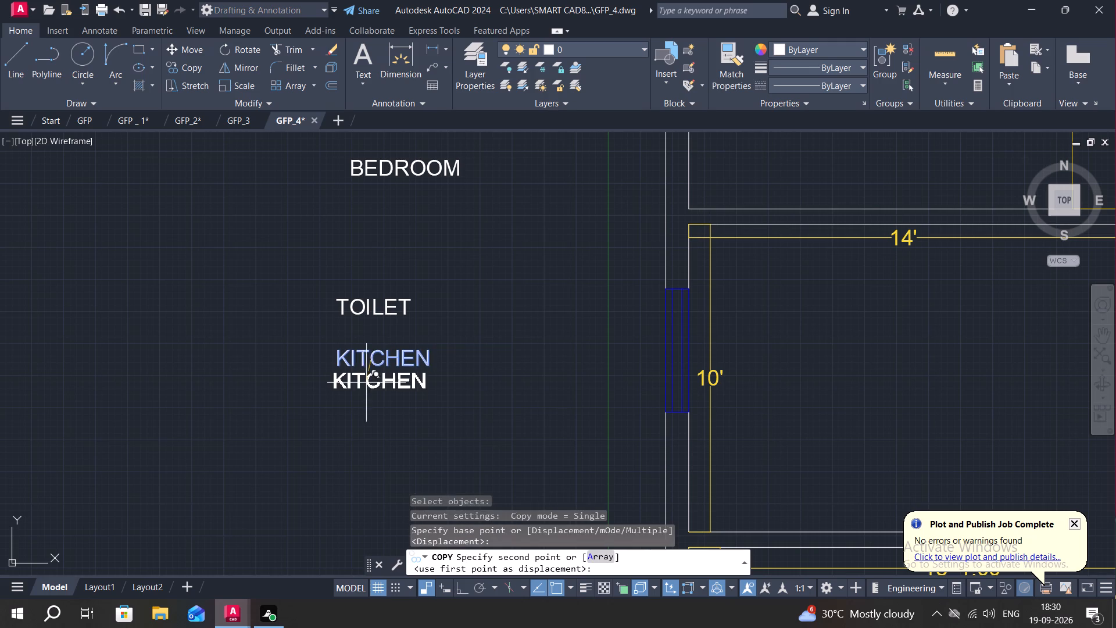
{"action": "left_click", "coordinate": [365, 399]}
{"action": "key", "text": "Escape"}
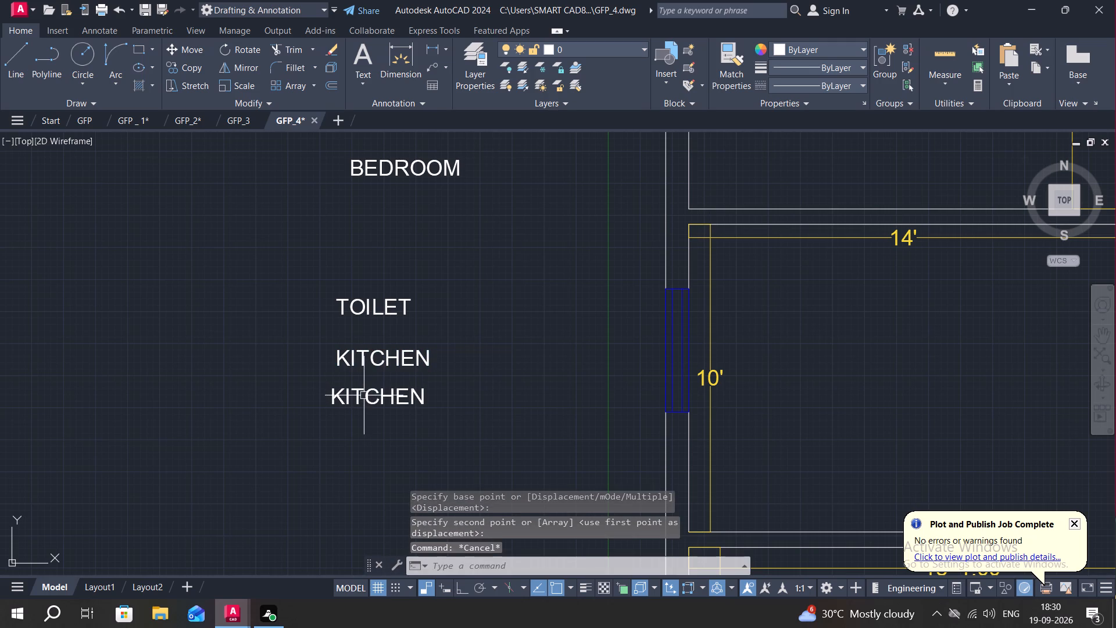
Change the text of the lower KITCHEN label to LIVING ROOM.
{"action": "double_click", "coordinate": [364, 395]}
{"action": "left_click", "coordinate": [435, 390]}
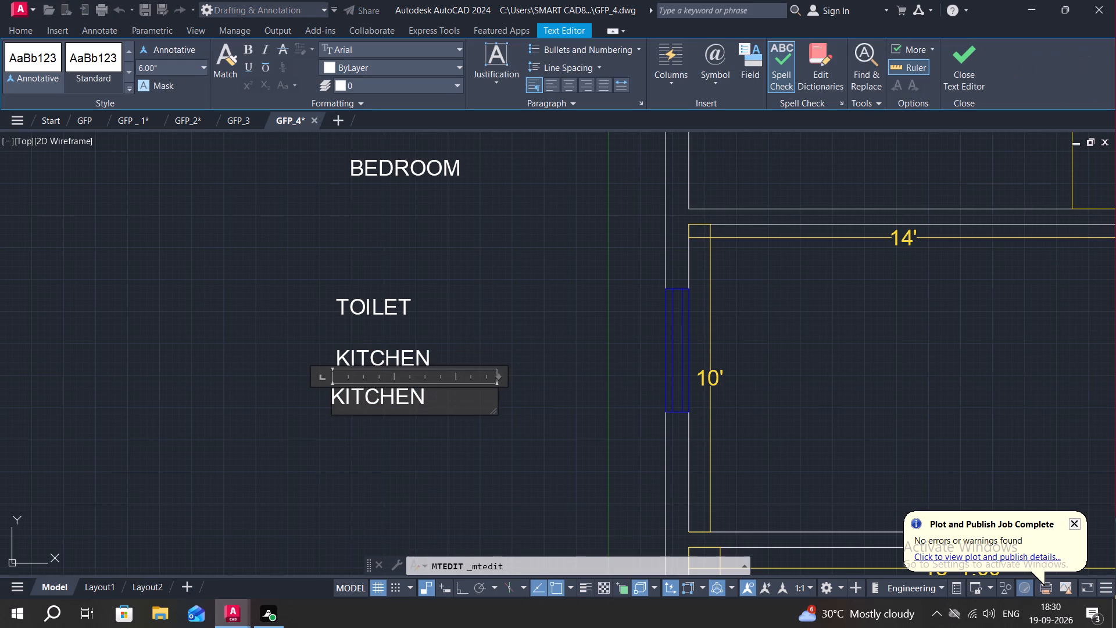
{"action": "key", "text": "BackSpace"}
{"action": "key", "text": "BackSpace"}
{"action": "key", "text": "BackSpace"}
{"action": "key", "text": "BackSpace"}
{"action": "key", "text": "BackSpace"}
{"action": "key", "text": "BackSpace"}
{"action": "key", "text": "BackSpace"}
{"action": "key", "text": "BackSpace"}
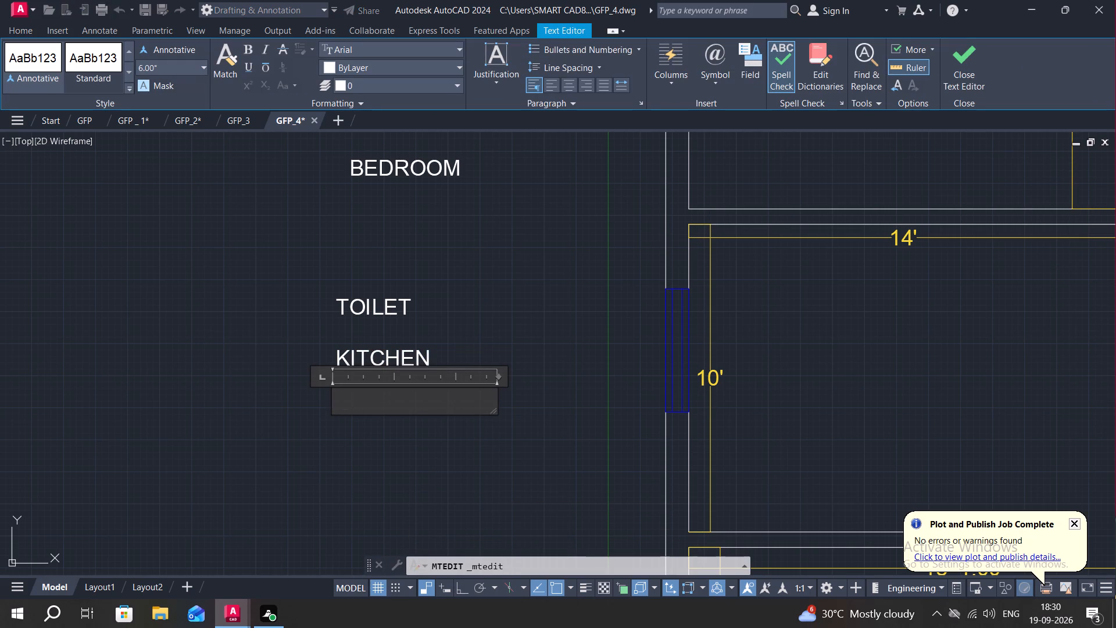
{"action": "type", "text": "LIVING"}
{"action": "key", "text": "space"}
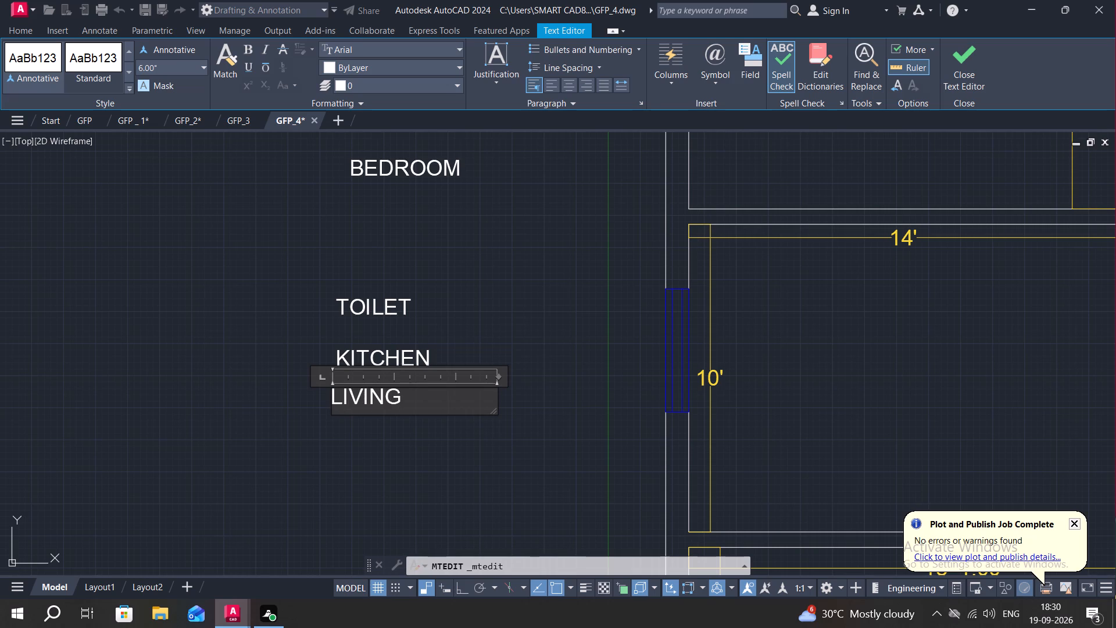
{"action": "type", "text": "ROO"}
{"action": "key", "text": "m"}
{"action": "left_click", "coordinate": [491, 427]}
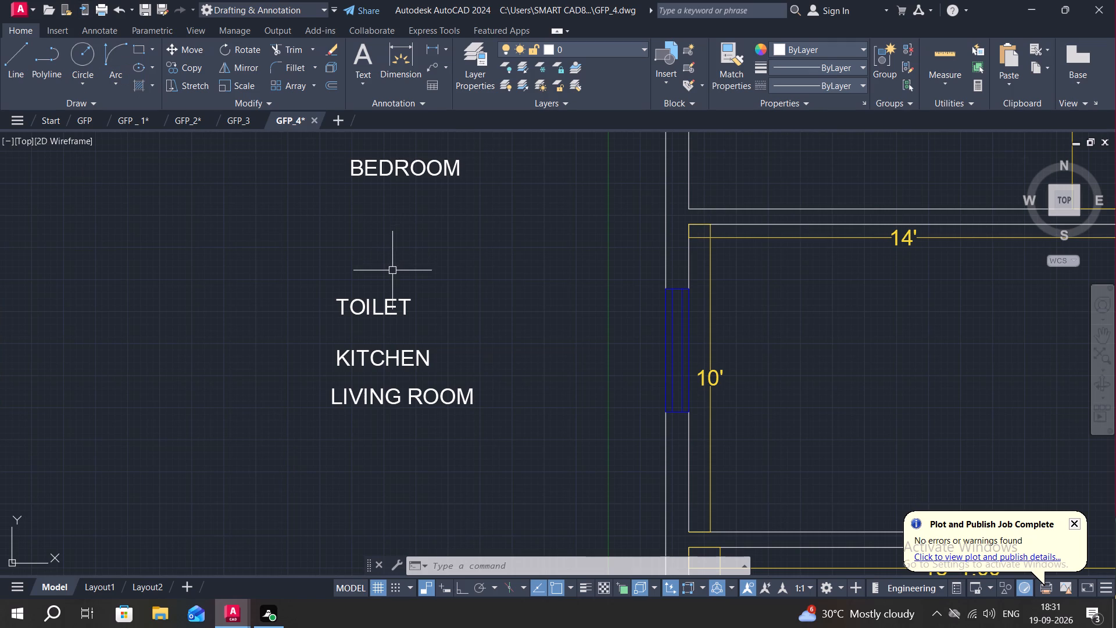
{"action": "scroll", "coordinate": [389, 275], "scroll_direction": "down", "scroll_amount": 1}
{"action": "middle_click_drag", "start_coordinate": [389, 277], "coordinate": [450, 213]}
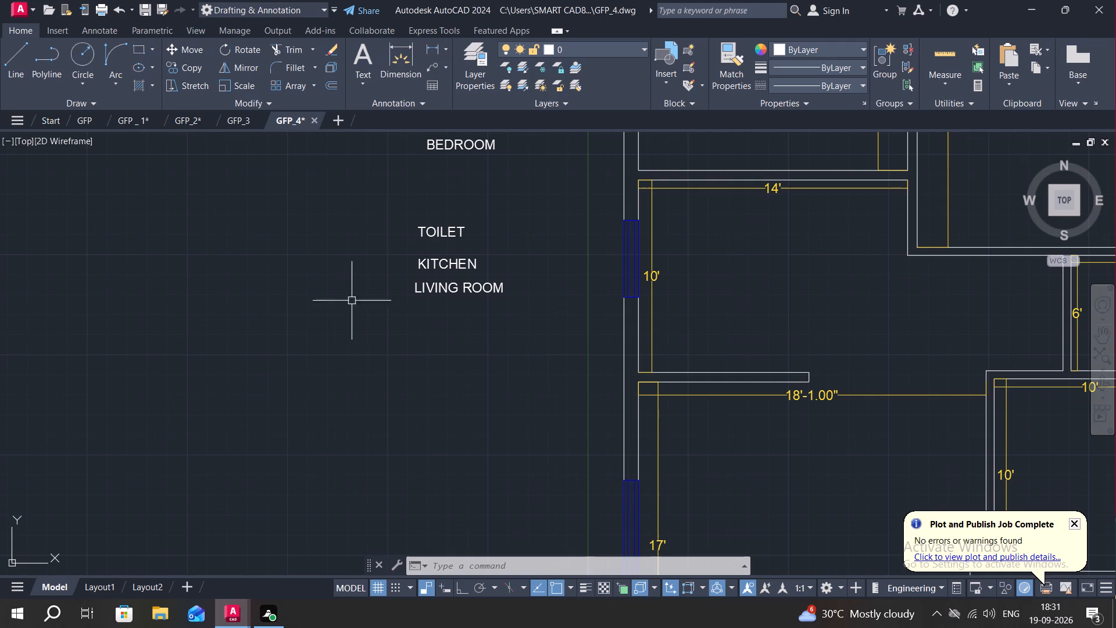
Switch to the GFP_3 drawing and set the colour of Layer2 to cyan.
{"action": "left_click", "coordinate": [237, 116]}
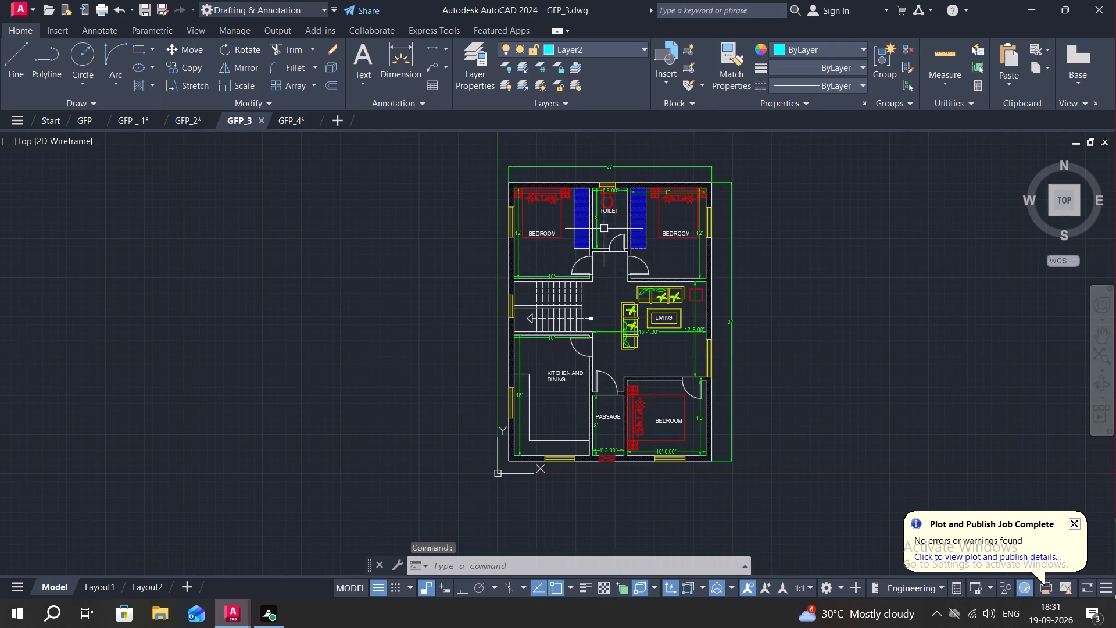
{"action": "scroll", "coordinate": [512, 230], "scroll_direction": "up", "scroll_amount": 3}
{"action": "left_click", "coordinate": [593, 243]}
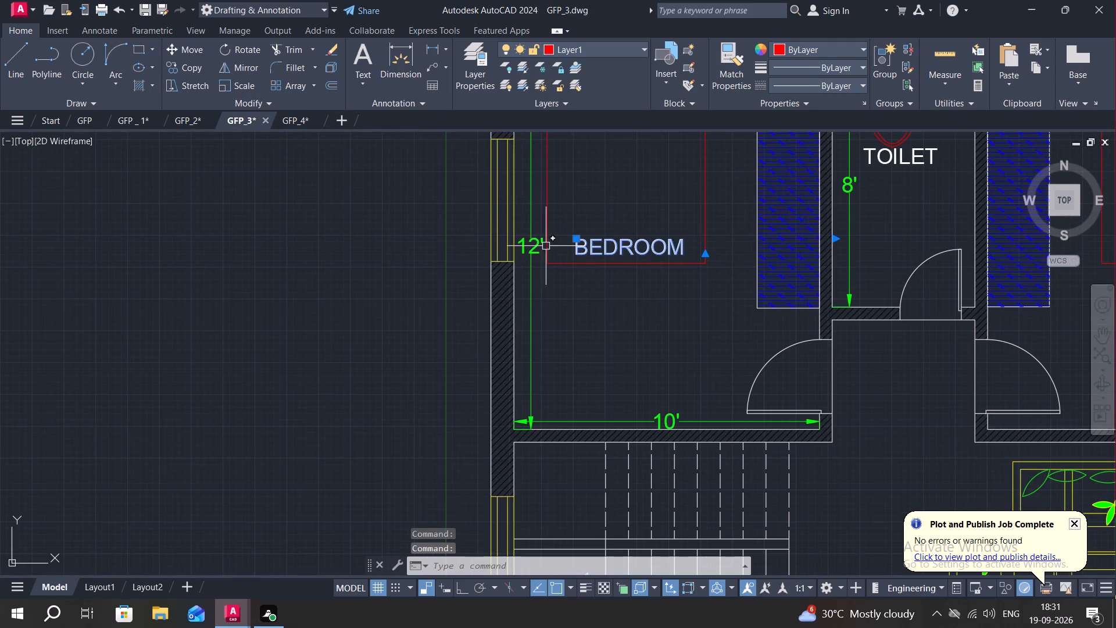
{"action": "left_click", "coordinate": [581, 51]}
{"action": "left_click", "coordinate": [550, 118]}
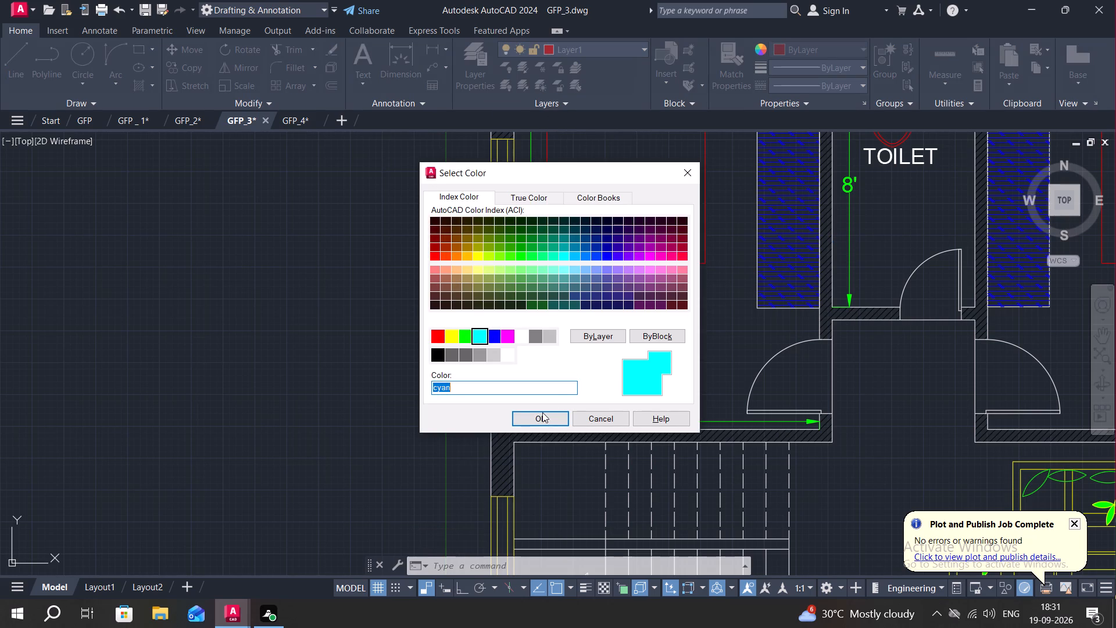
{"action": "left_click", "coordinate": [540, 418]}
{"action": "scroll", "coordinate": [598, 231], "scroll_direction": "down", "scroll_amount": 2}
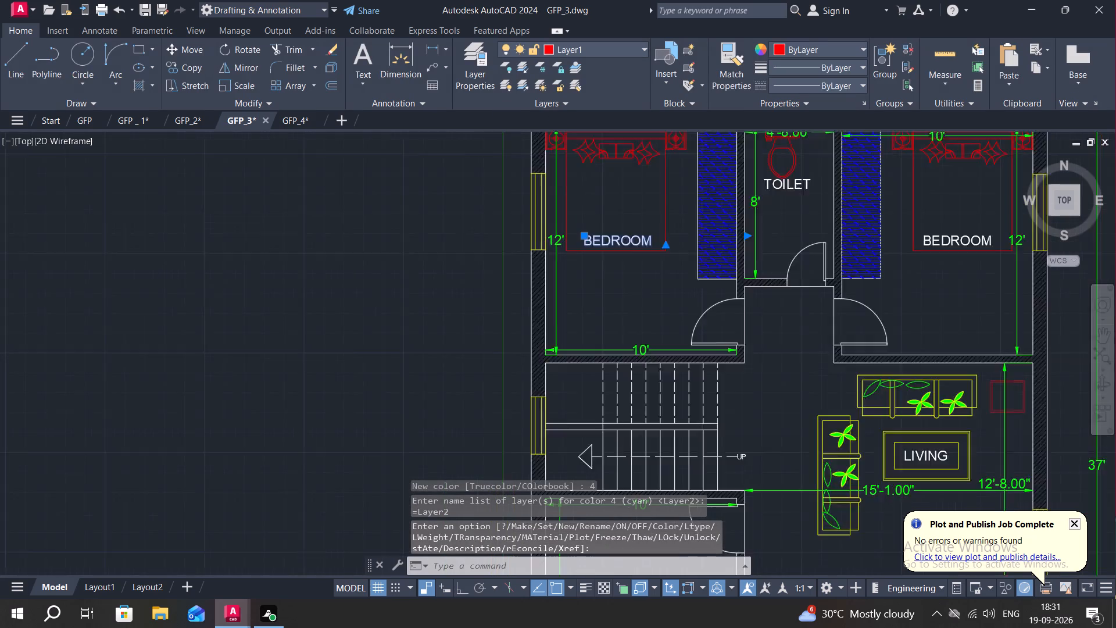
{"action": "middle_click_drag", "start_coordinate": [604, 232], "coordinate": [543, 227]}
{"action": "key", "text": "Escape"}
{"action": "key", "text": "Escape"}
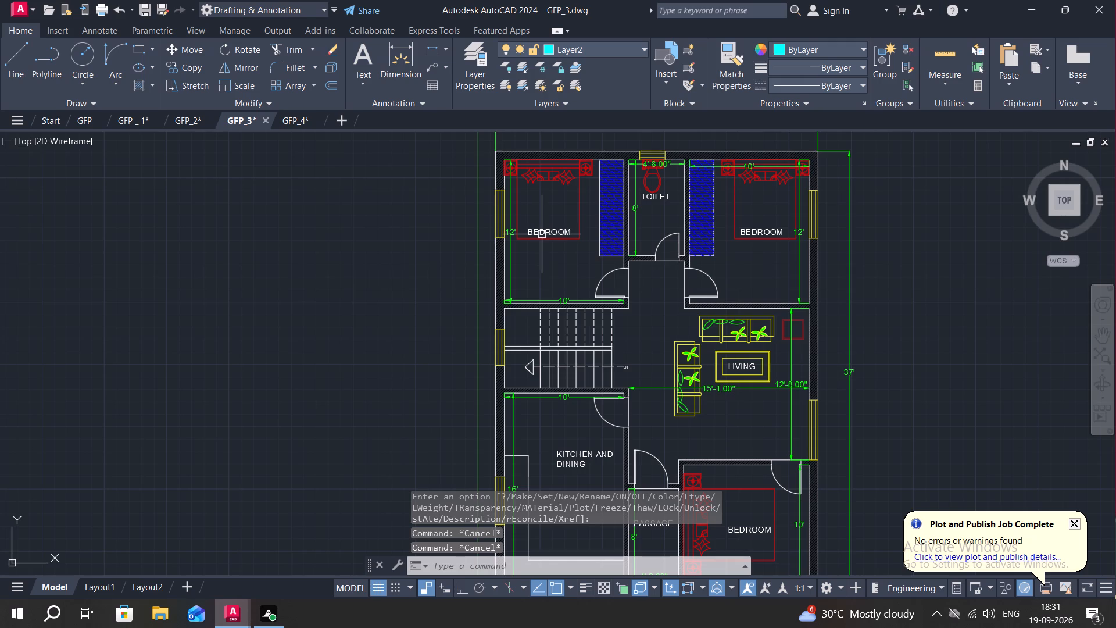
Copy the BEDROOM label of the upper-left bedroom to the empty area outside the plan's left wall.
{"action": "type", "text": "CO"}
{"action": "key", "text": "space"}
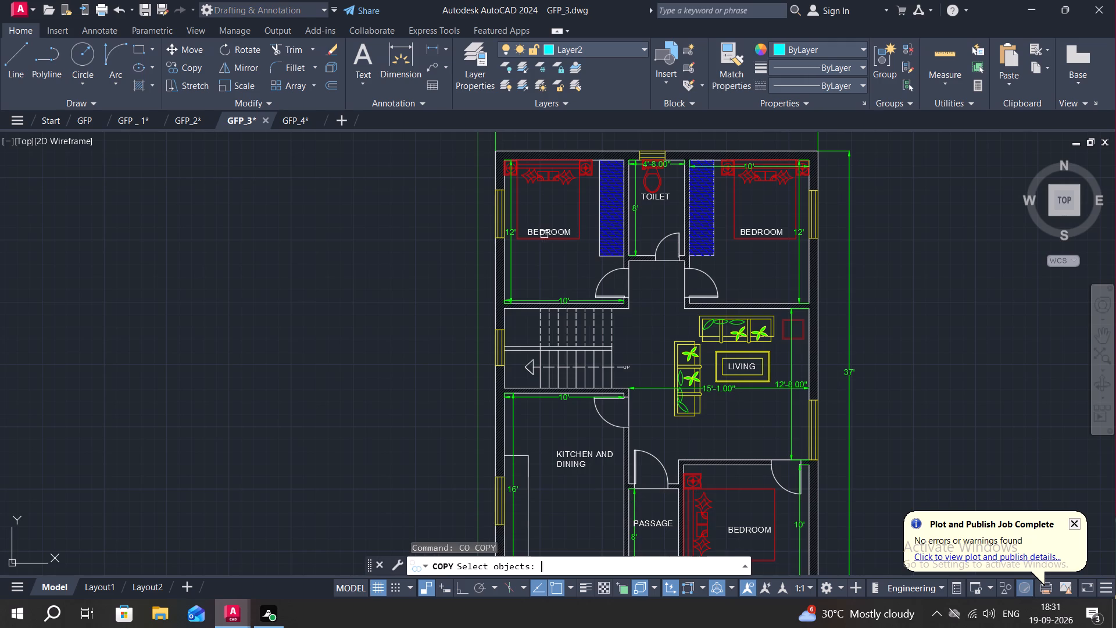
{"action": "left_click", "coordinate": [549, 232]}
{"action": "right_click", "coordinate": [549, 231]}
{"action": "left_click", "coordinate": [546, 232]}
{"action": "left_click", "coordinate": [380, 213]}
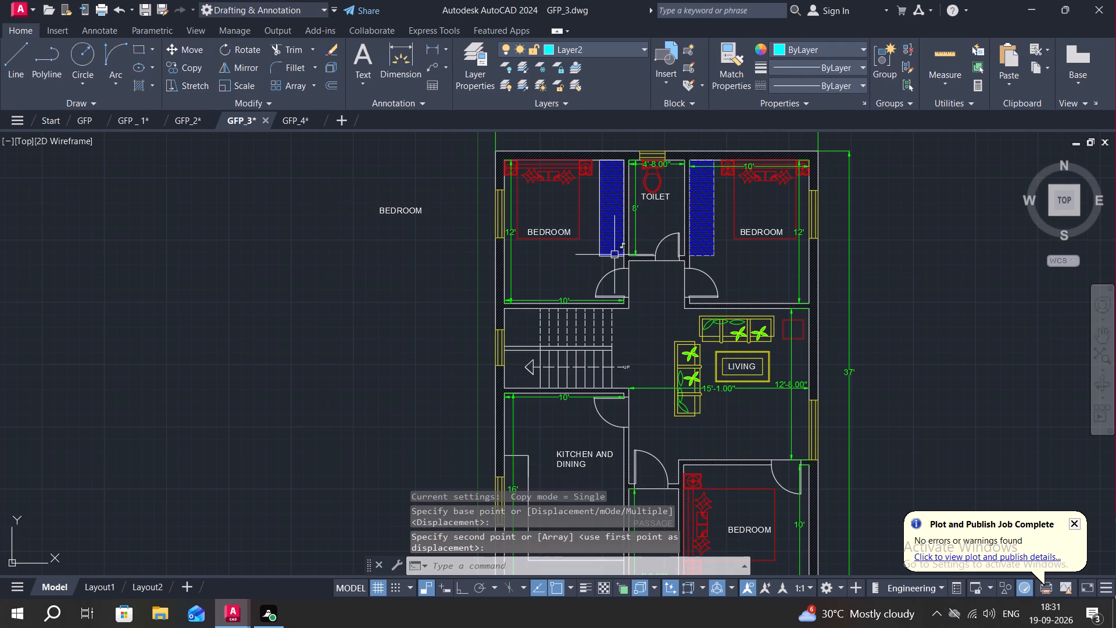
Erase the room labels inside the plan: KITCHEN AND DINING, LIVING, PASSAGE, TOILET and all three BEDROOM labels.
{"action": "middle_click_drag", "start_coordinate": [634, 214], "coordinate": [634, 152]}
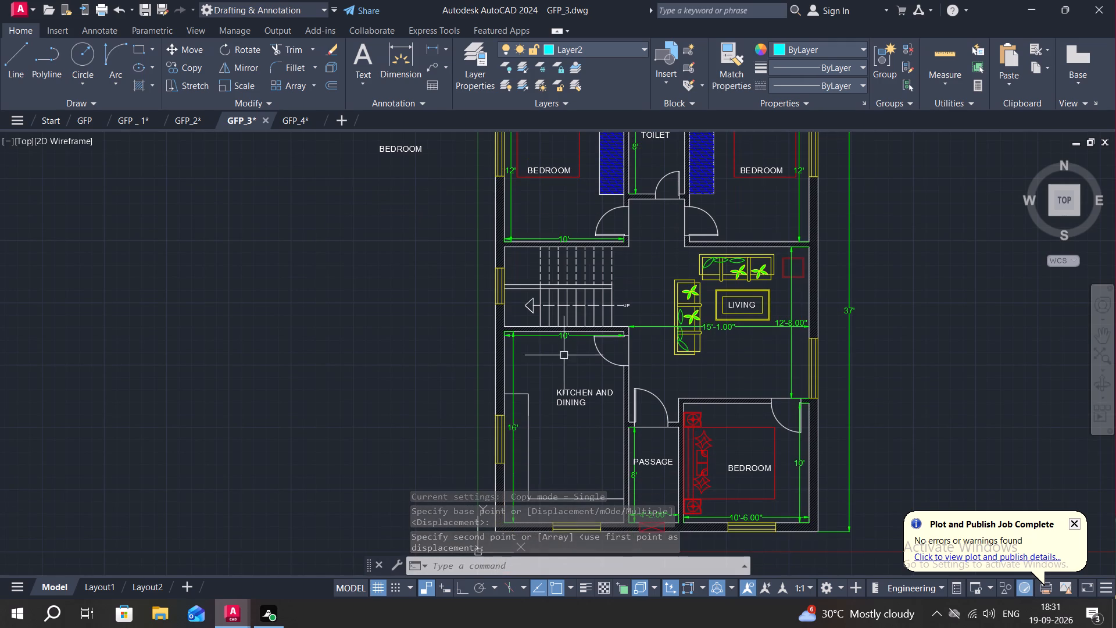
{"action": "double_click", "coordinate": [579, 389]}
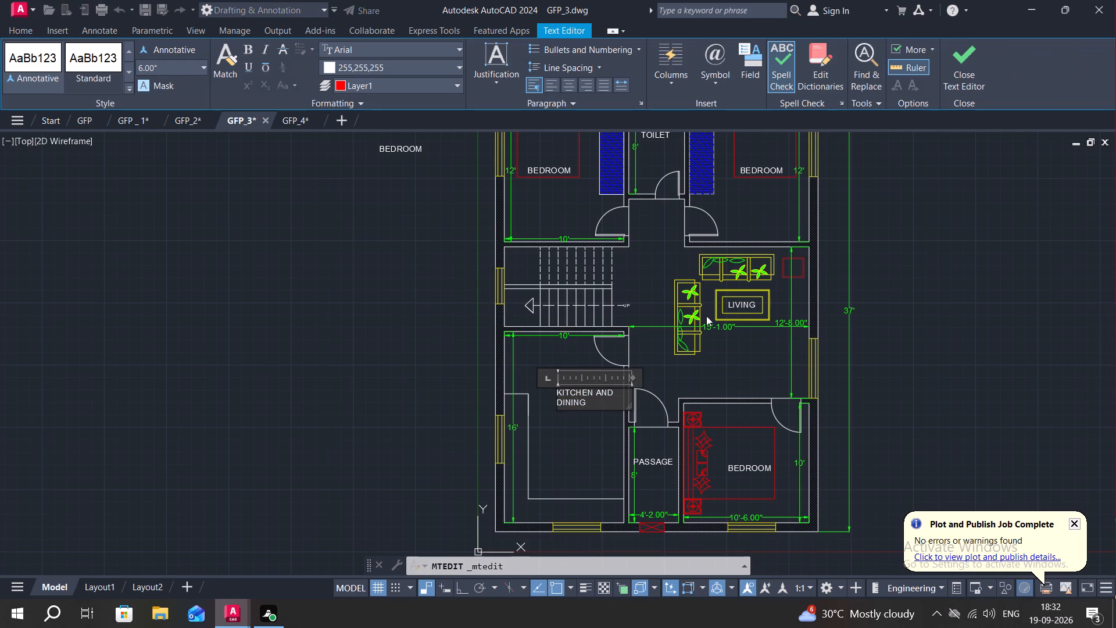
{"action": "key", "text": "Escape"}
{"action": "left_click", "coordinate": [611, 395]}
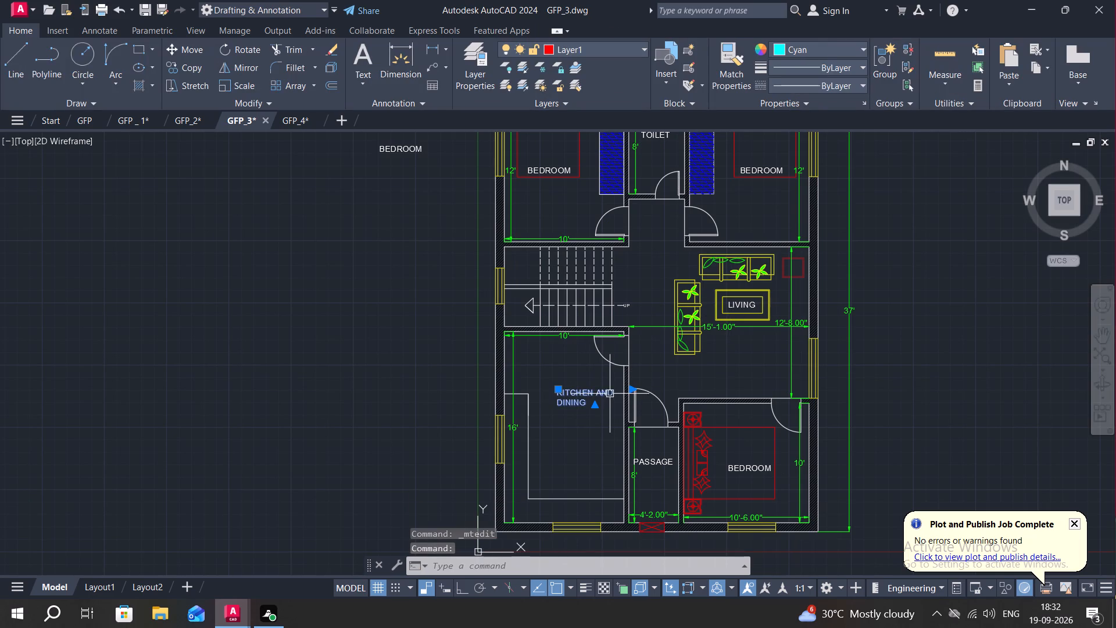
{"action": "left_click", "coordinate": [728, 307]}
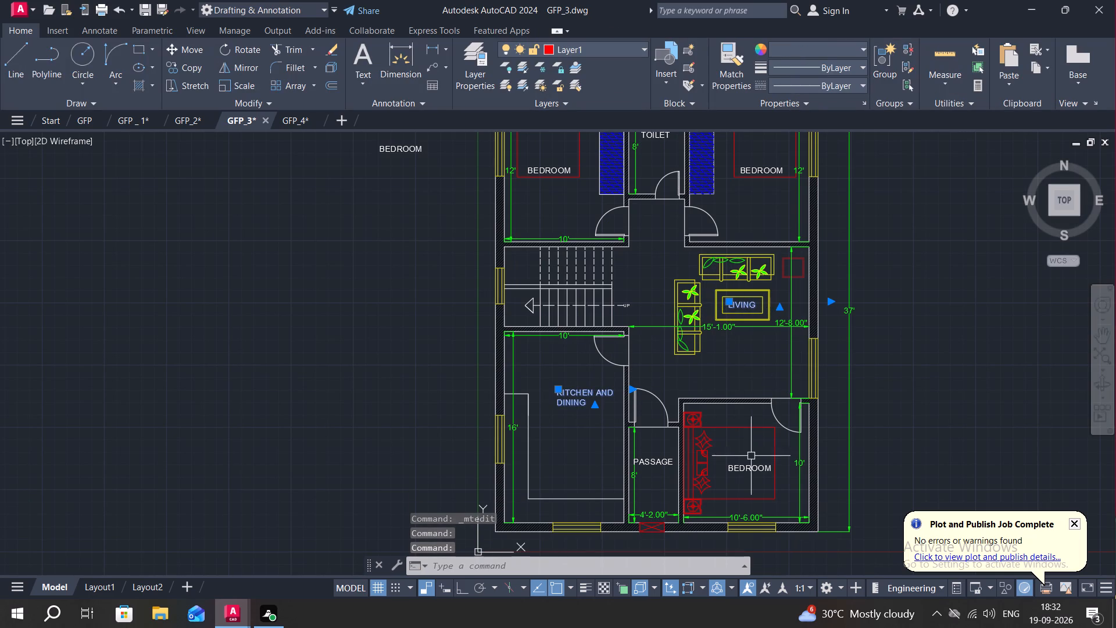
{"action": "left_click", "coordinate": [753, 470]}
{"action": "left_click", "coordinate": [652, 463]}
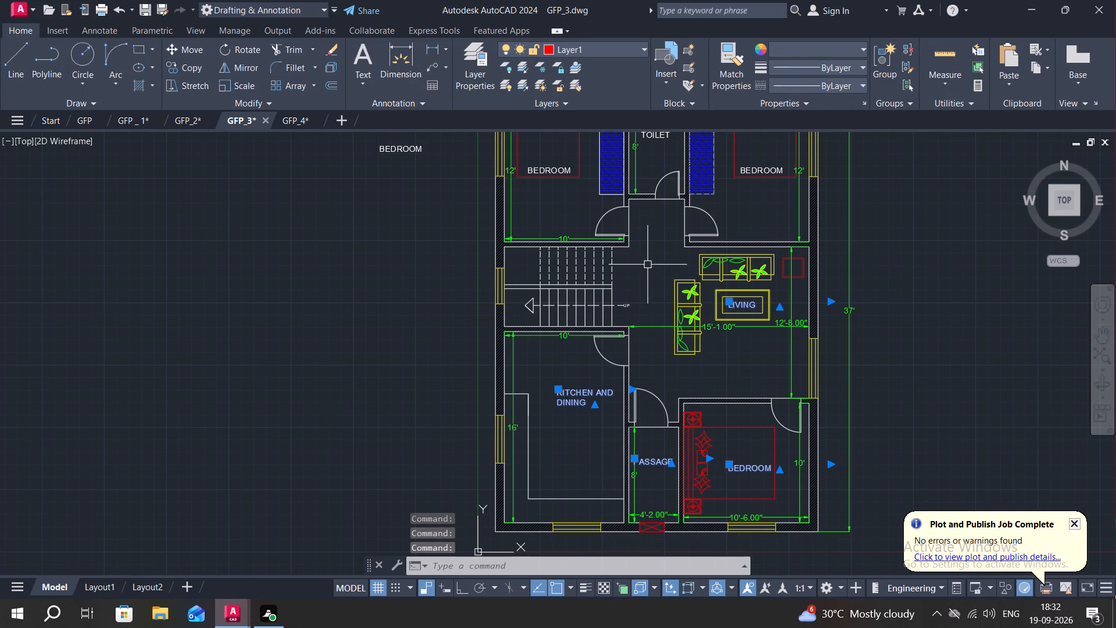
{"action": "middle_click_drag", "start_coordinate": [648, 265], "coordinate": [651, 361]}
{"action": "left_click", "coordinate": [560, 266]}
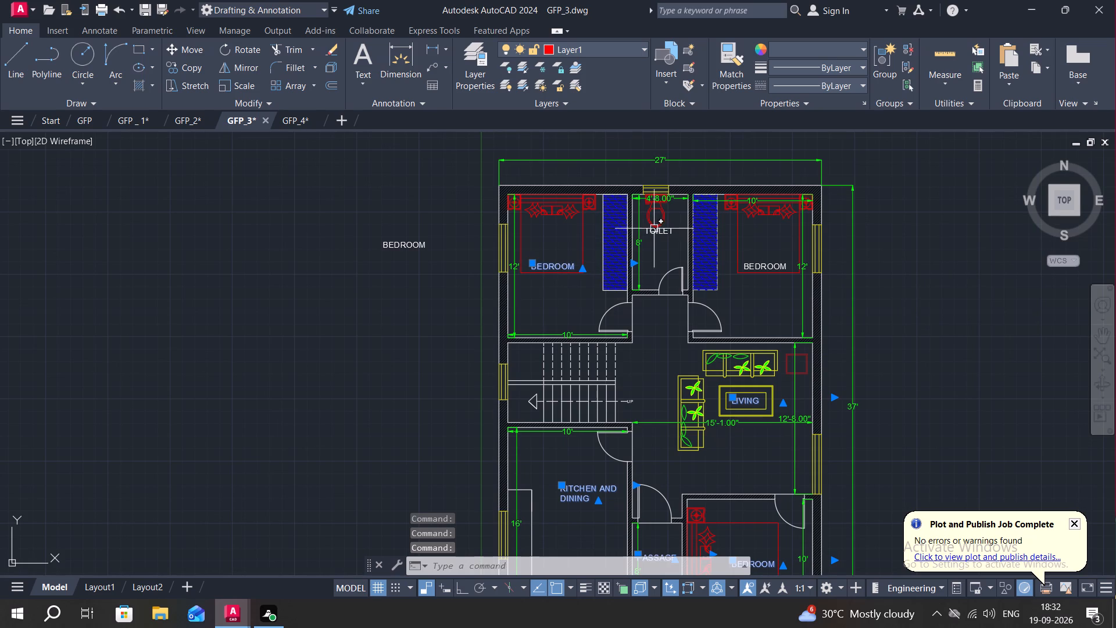
{"action": "left_click", "coordinate": [654, 231]}
{"action": "left_click", "coordinate": [770, 269]}
{"action": "middle_click_drag", "start_coordinate": [687, 295], "coordinate": [674, 279]}
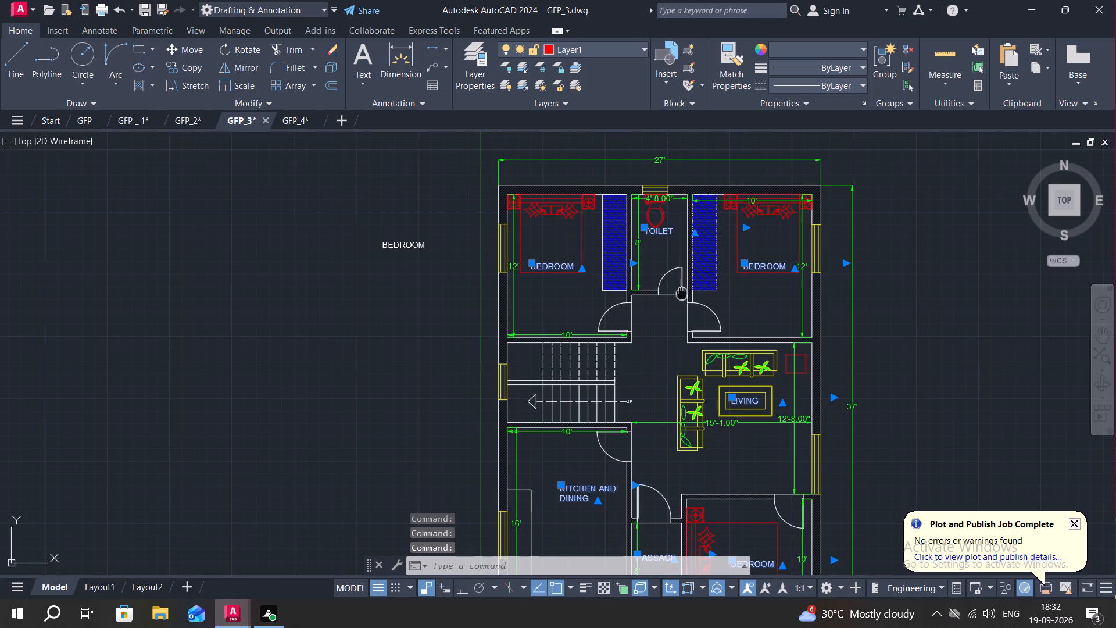
{"action": "middle_click_drag", "start_coordinate": [674, 279], "coordinate": [632, 189]}
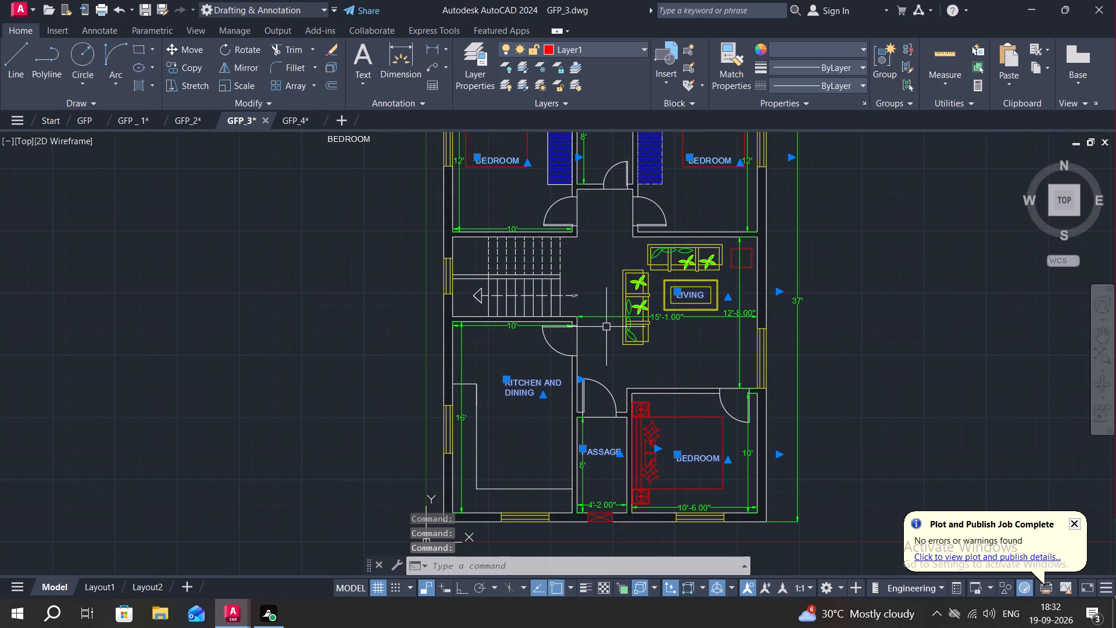
{"action": "key", "text": "Delete"}
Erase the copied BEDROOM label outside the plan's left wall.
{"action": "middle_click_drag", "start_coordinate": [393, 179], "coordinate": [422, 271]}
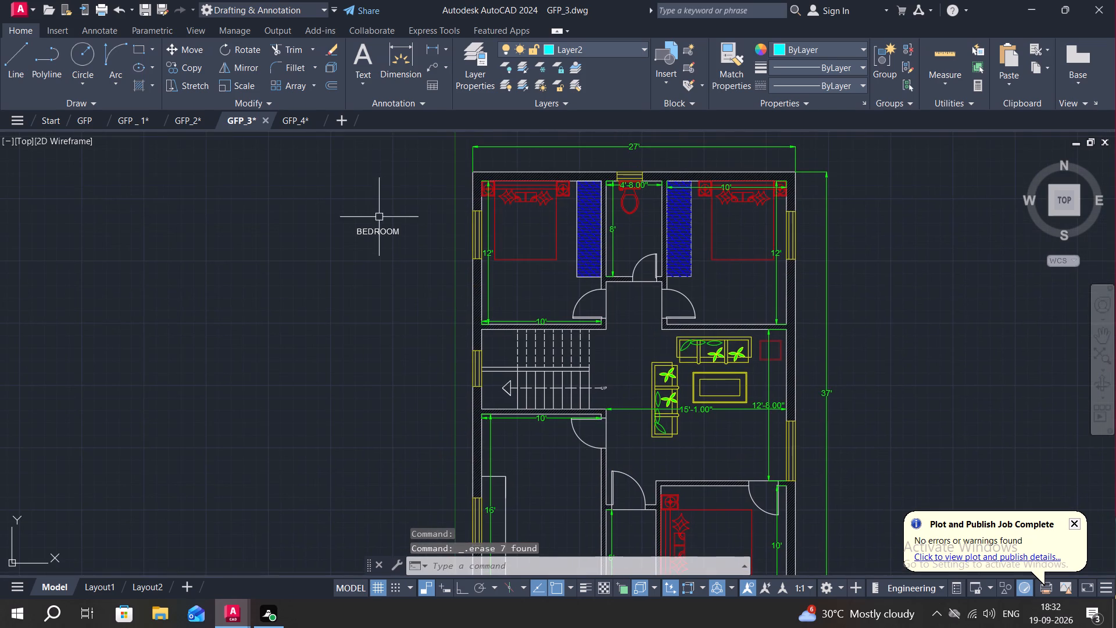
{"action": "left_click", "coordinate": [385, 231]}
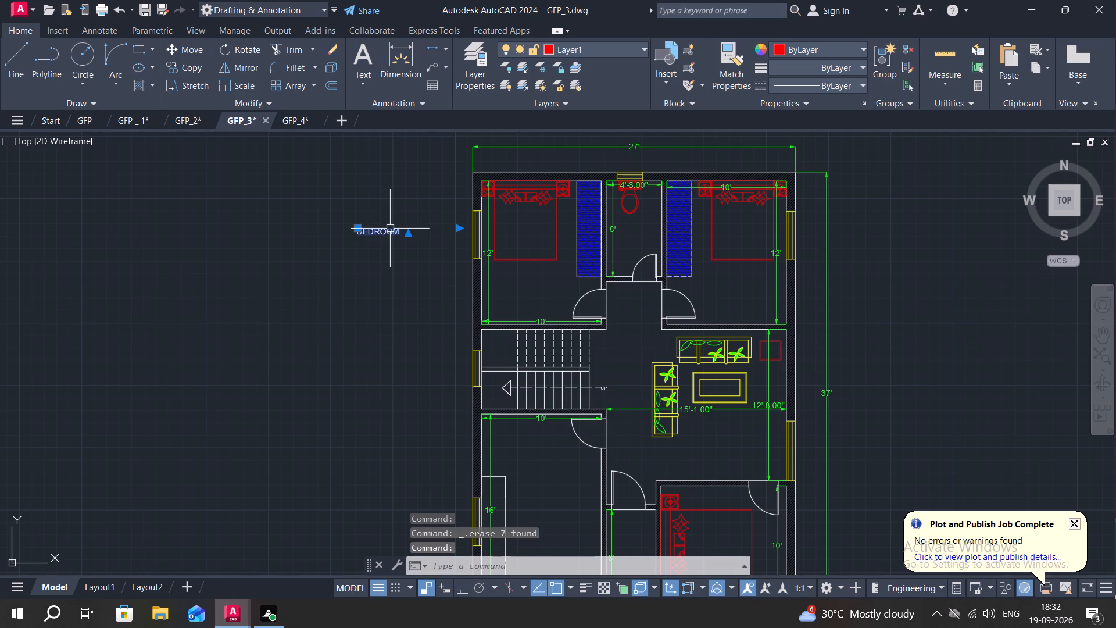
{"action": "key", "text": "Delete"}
Select the UP label beside the staircase and open its object colour choices.
{"action": "scroll", "coordinate": [594, 374], "scroll_direction": "up", "scroll_amount": 3}
{"action": "scroll", "coordinate": [644, 434], "scroll_direction": "up", "scroll_amount": 2}
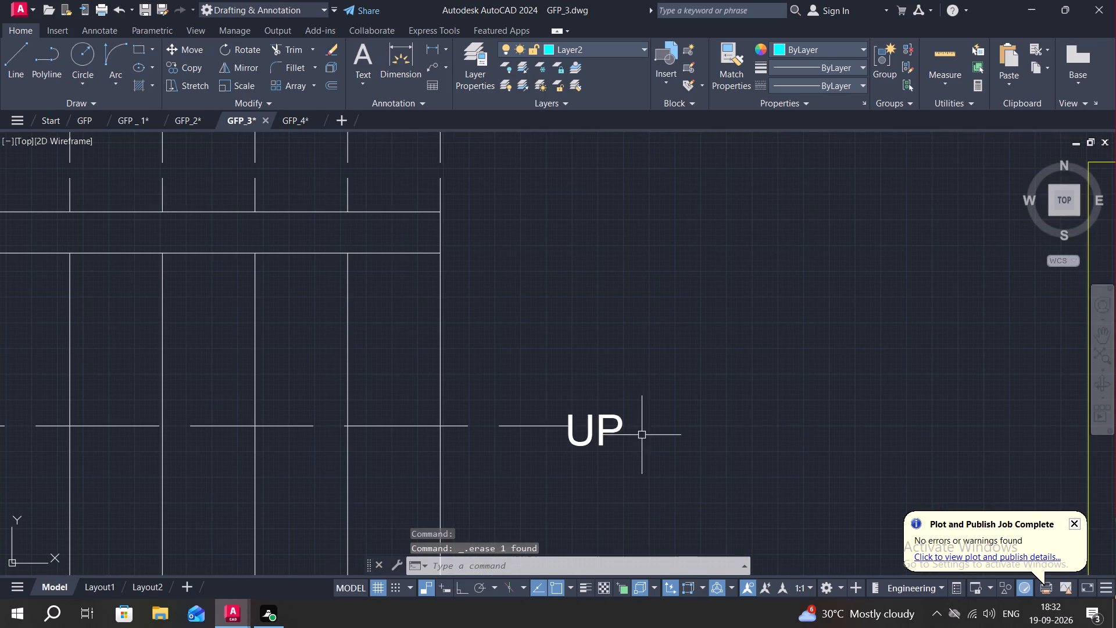
{"action": "left_click", "coordinate": [592, 425]}
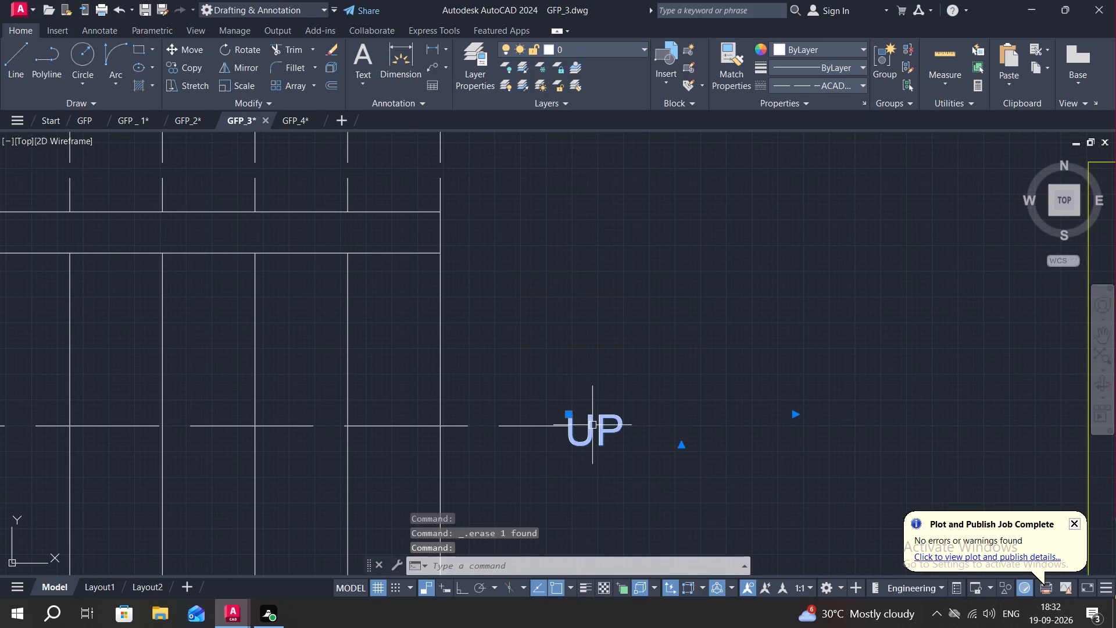
{"action": "left_click", "coordinate": [799, 54]}
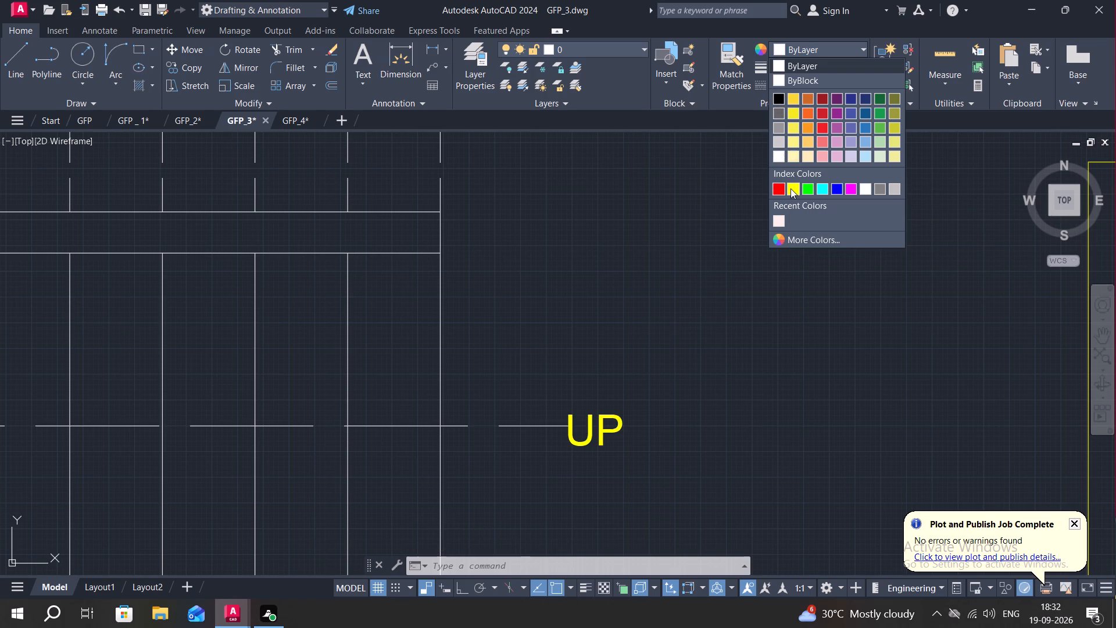
{"action": "scroll", "coordinate": [800, 187], "scroll_direction": "down", "scroll_amount": 4}
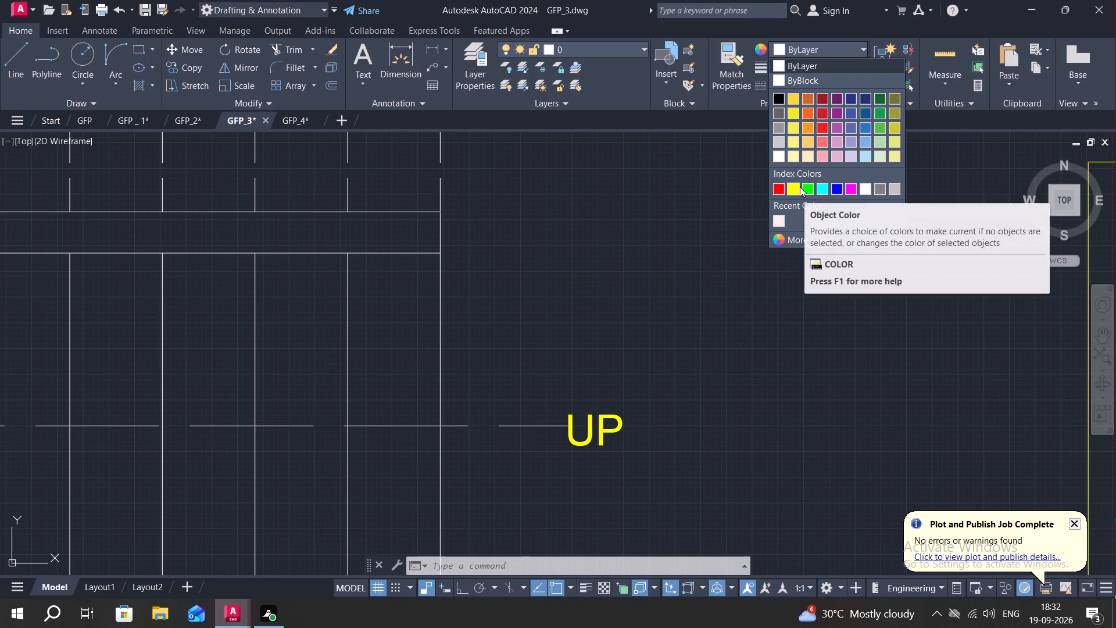
Set the colour of the UP label beside the staircase to Cyan.
{"action": "scroll", "coordinate": [800, 187], "scroll_direction": "down", "scroll_amount": 1}
{"action": "left_click", "coordinate": [820, 188]}
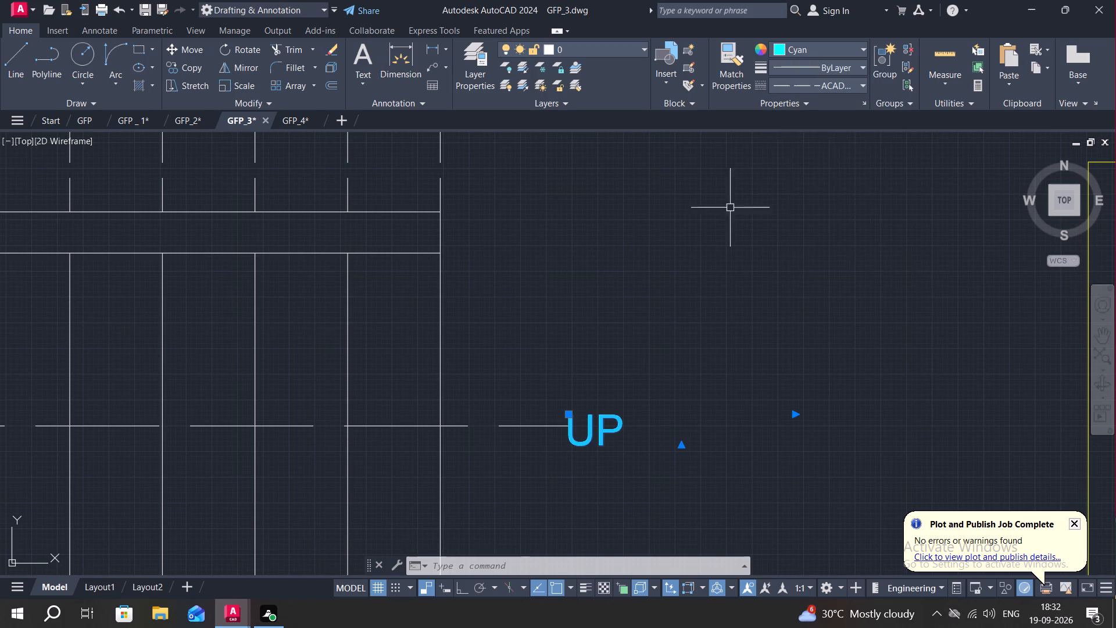
{"action": "scroll", "coordinate": [634, 249], "scroll_direction": "down", "scroll_amount": 3}
{"action": "key", "text": "Escape"}
Copy the UP label to the empty area outside the plan's left wall, level with the staircase.
{"action": "type", "text": "CO"}
{"action": "key", "text": "space"}
{"action": "left_click", "coordinate": [626, 295]}
{"action": "right_click", "coordinate": [627, 294]}
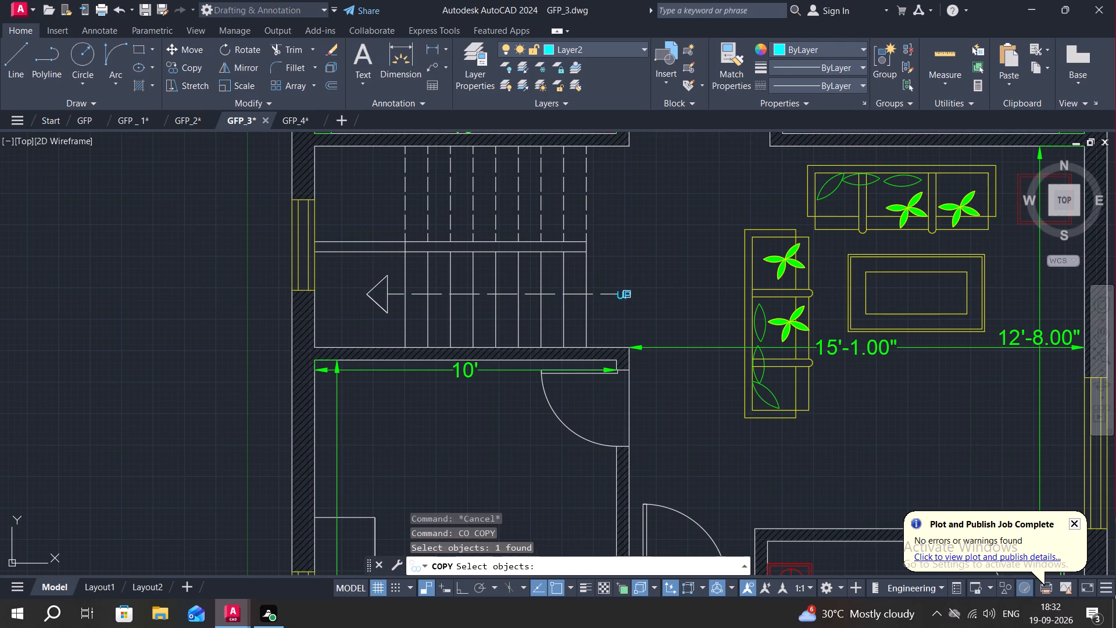
{"action": "left_click", "coordinate": [627, 294]}
{"action": "middle_click_drag", "start_coordinate": [233, 254], "coordinate": [611, 269]}
{"action": "left_click", "coordinate": [494, 237]}
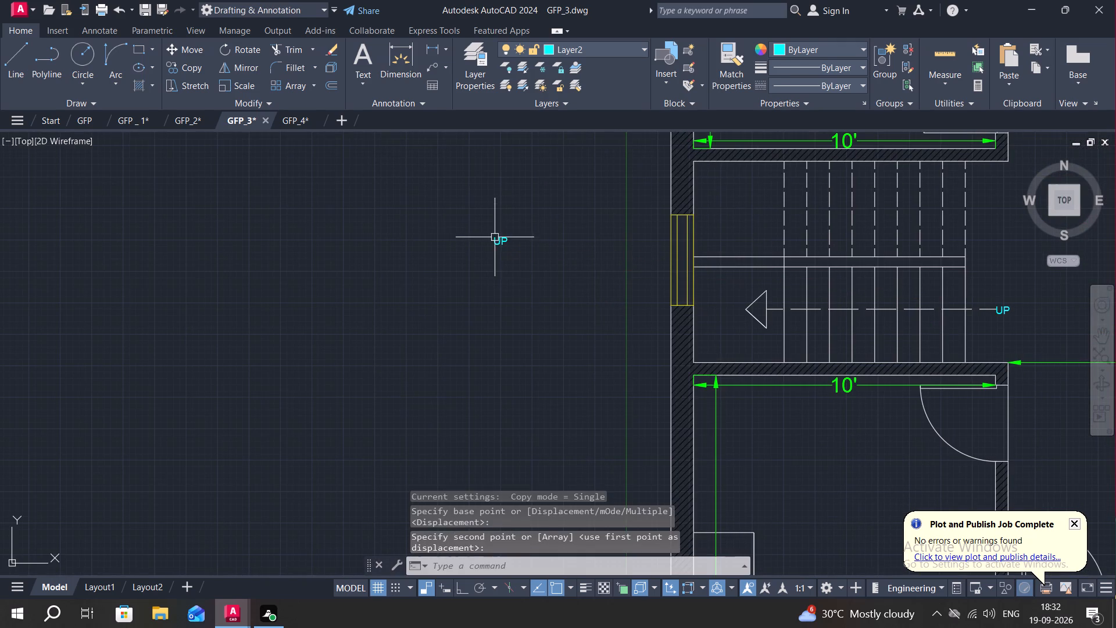
{"action": "key", "text": "space"}
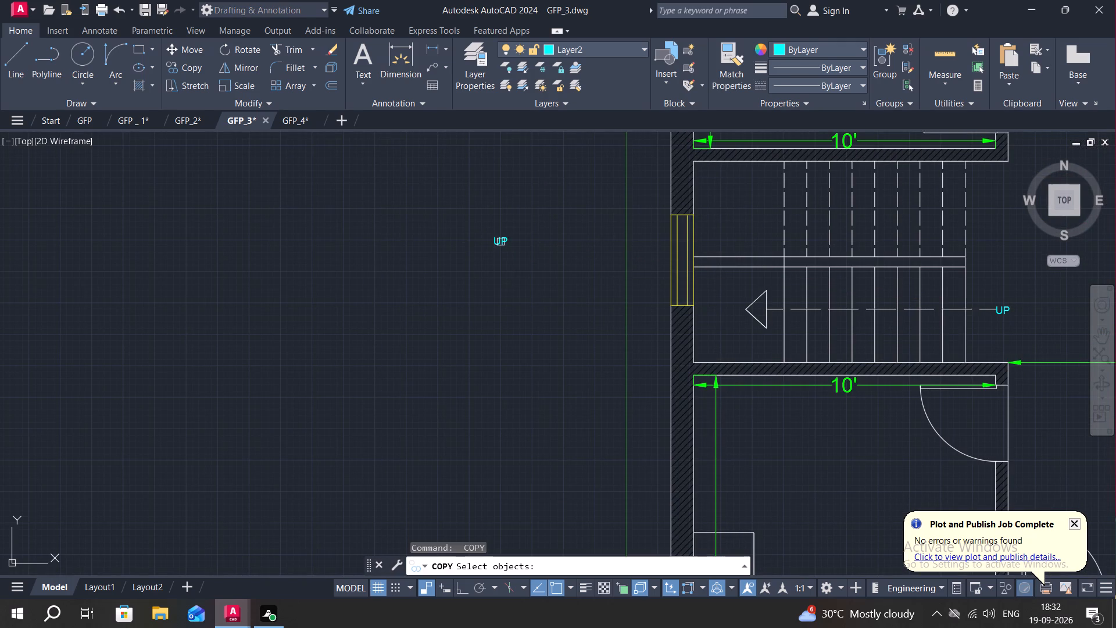
{"action": "key", "text": "Escape"}
Set the text height of the copied UP label outside the left wall to 6".
{"action": "double_click", "coordinate": [501, 242]}
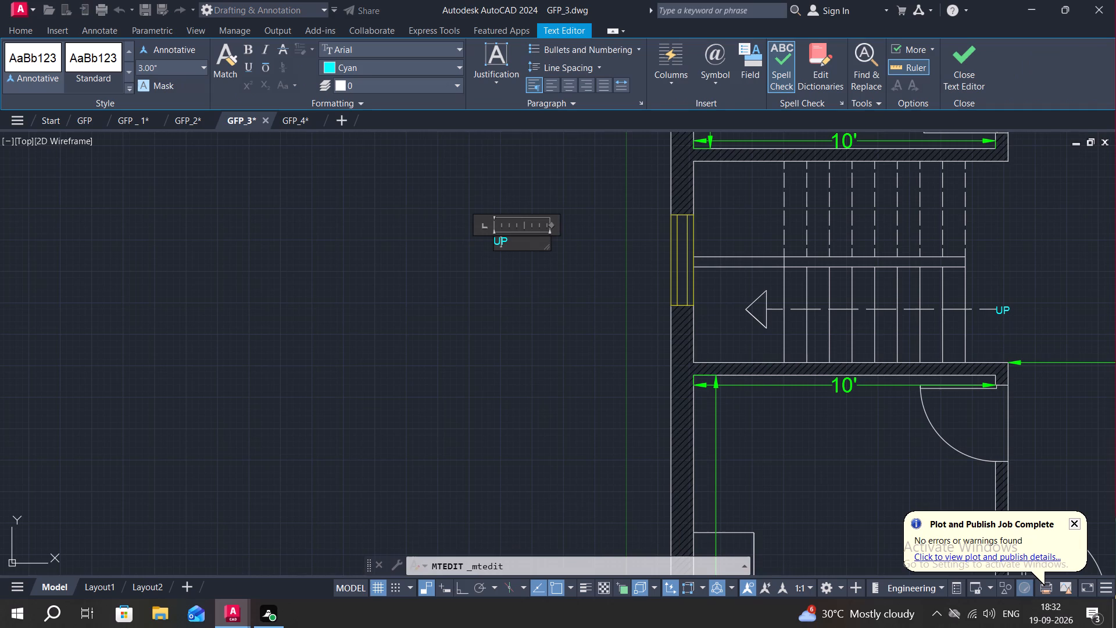
{"action": "left_click", "coordinate": [166, 65]}
{"action": "key", "text": "BackSpace"}
{"action": "type", "text": "6\""}
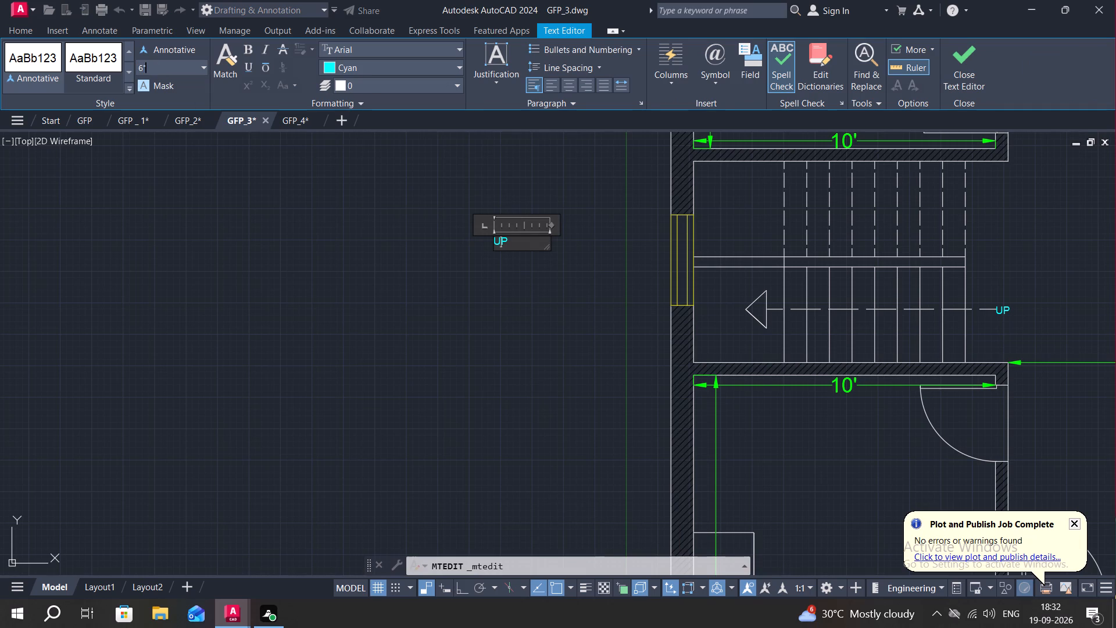
{"action": "key", "text": "Return"}
{"action": "double_click", "coordinate": [508, 241]}
{"action": "double_click", "coordinate": [504, 241]}
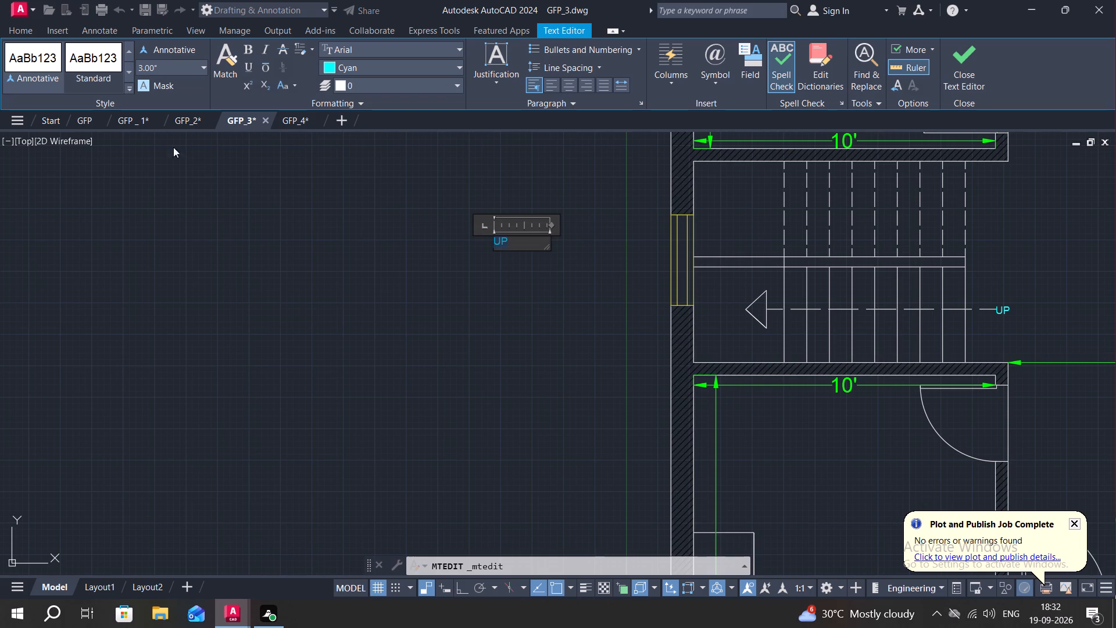
{"action": "left_click", "coordinate": [166, 62]}
{"action": "key", "text": "BackSpace"}
{"action": "type", "text": "6\""}
{"action": "key", "text": "Return"}
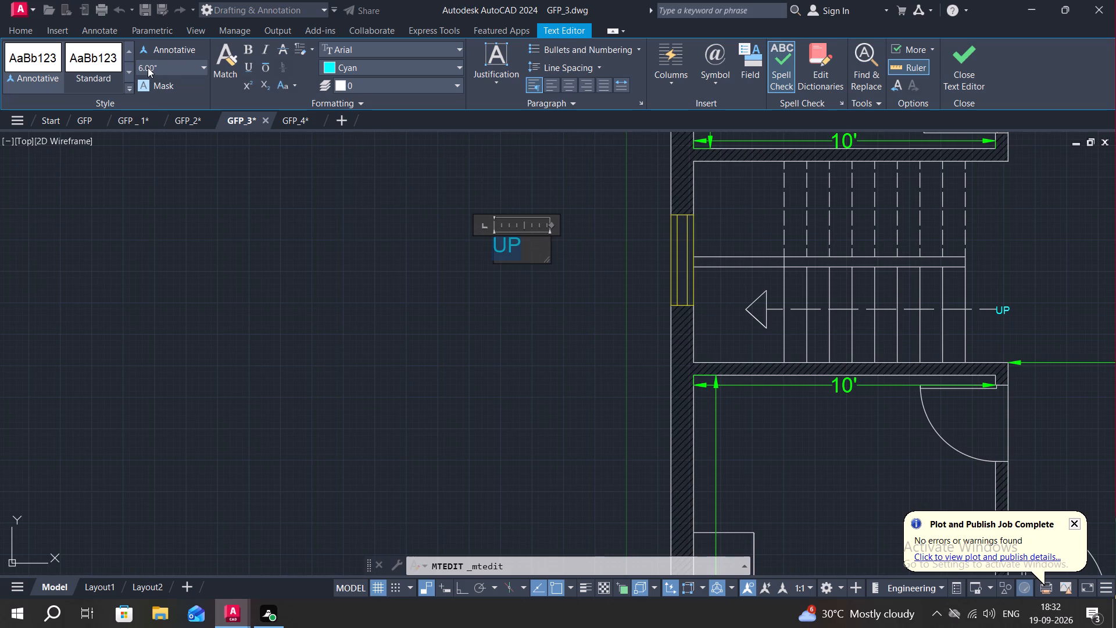
{"action": "key", "text": "Escape"}
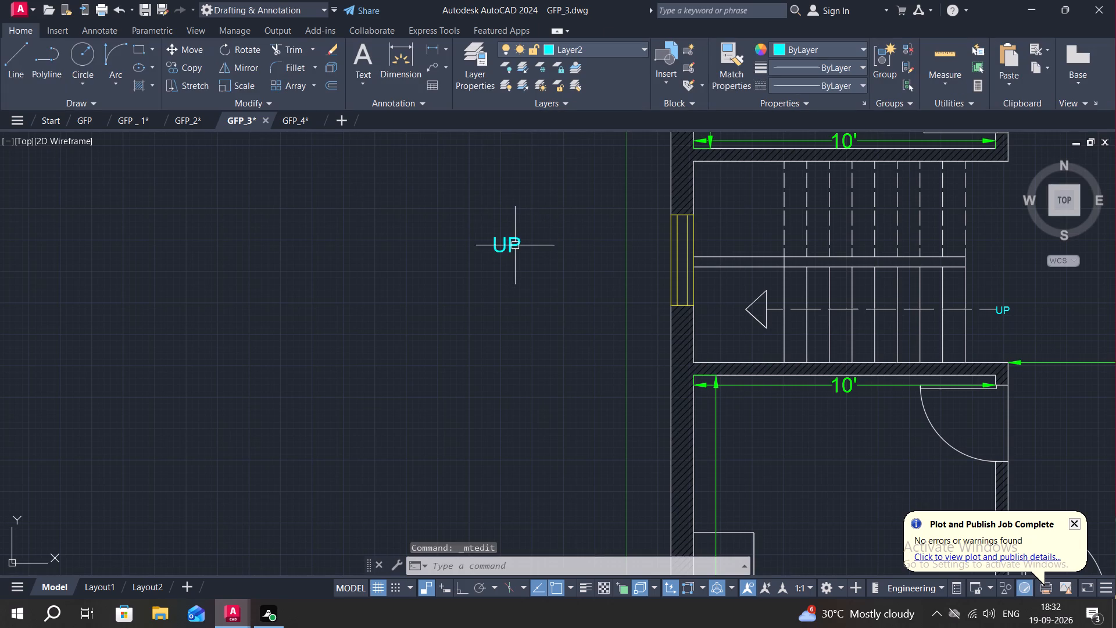
Replace the text of the copied UP label outside the left wall with BEDROOM.
{"action": "scroll", "coordinate": [507, 241], "scroll_direction": "down", "scroll_amount": 1}
{"action": "middle_click_drag", "start_coordinate": [506, 241], "coordinate": [509, 331]}
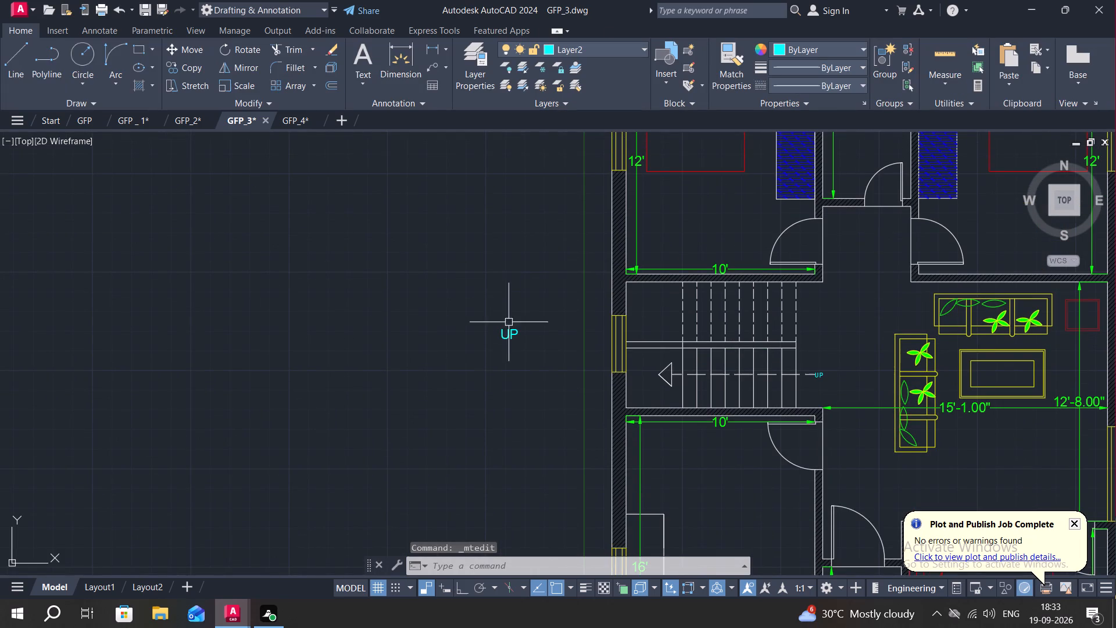
{"action": "middle_click_drag", "start_coordinate": [505, 322], "coordinate": [520, 366]}
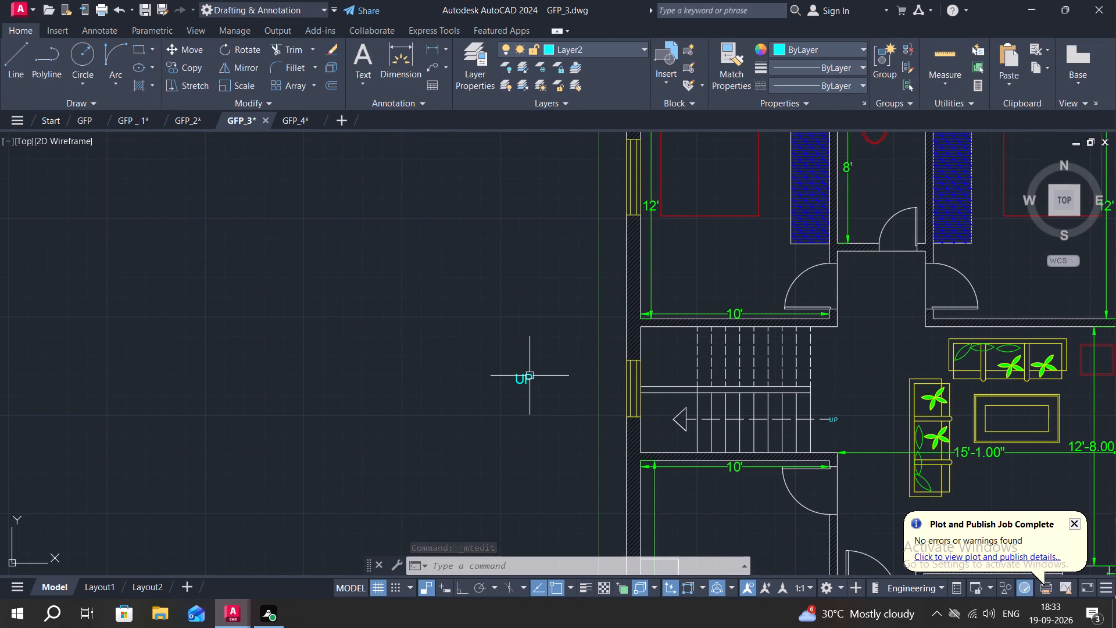
{"action": "double_click", "coordinate": [530, 376]}
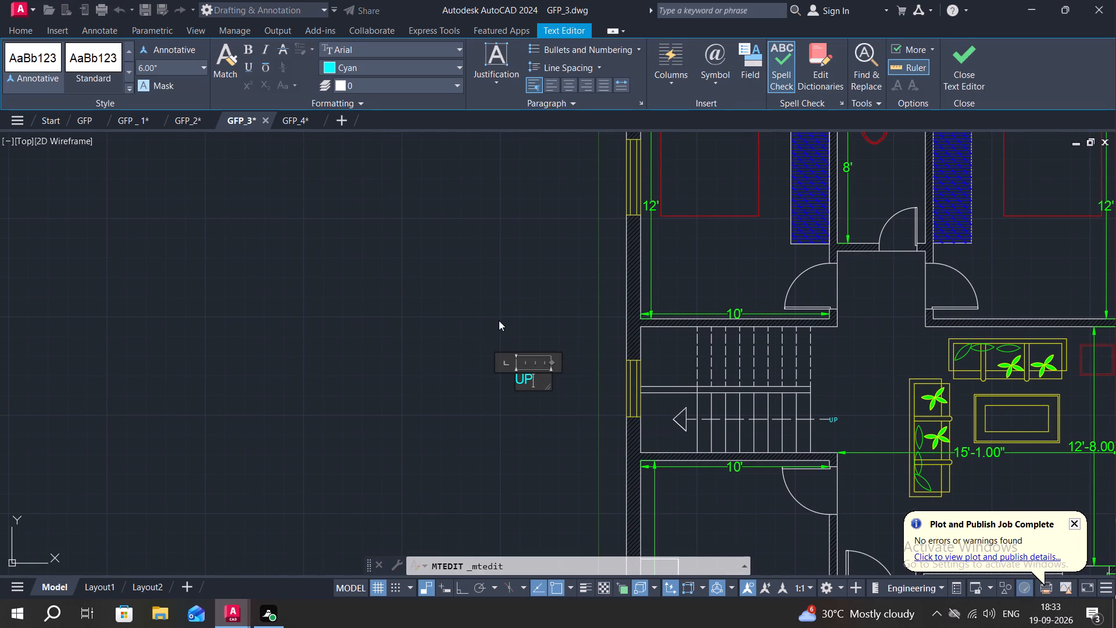
{"action": "key", "text": "BackSpace"}
{"action": "key", "text": "backslash"}
{"action": "key", "text": "BackSpace"}
{"action": "key", "text": "BackSpace"}
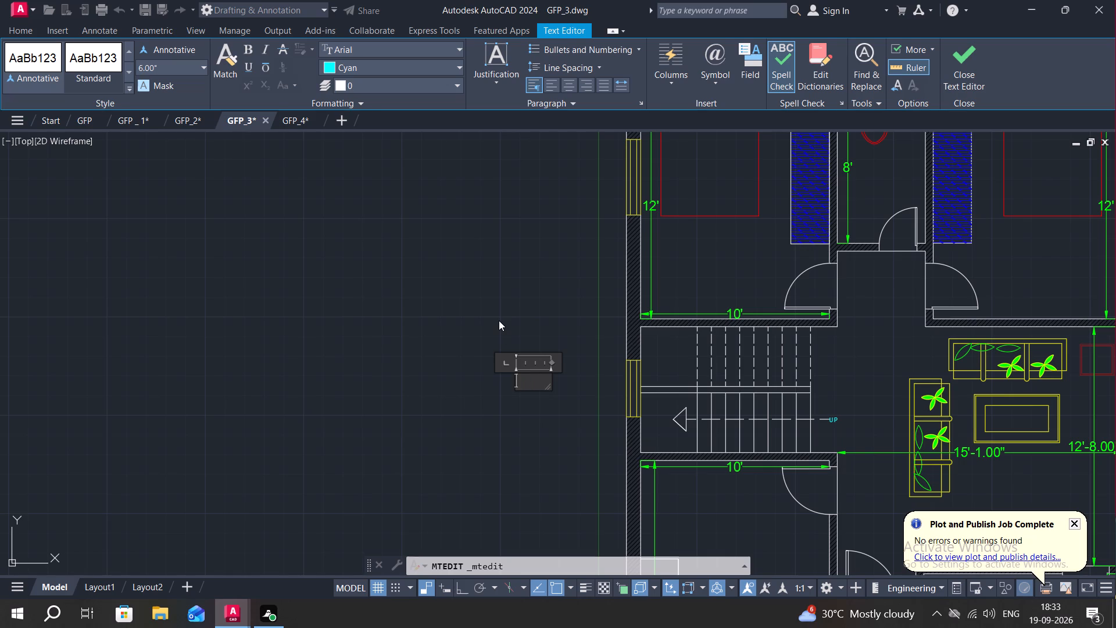
{"action": "type", "text": "BEDROOM"}
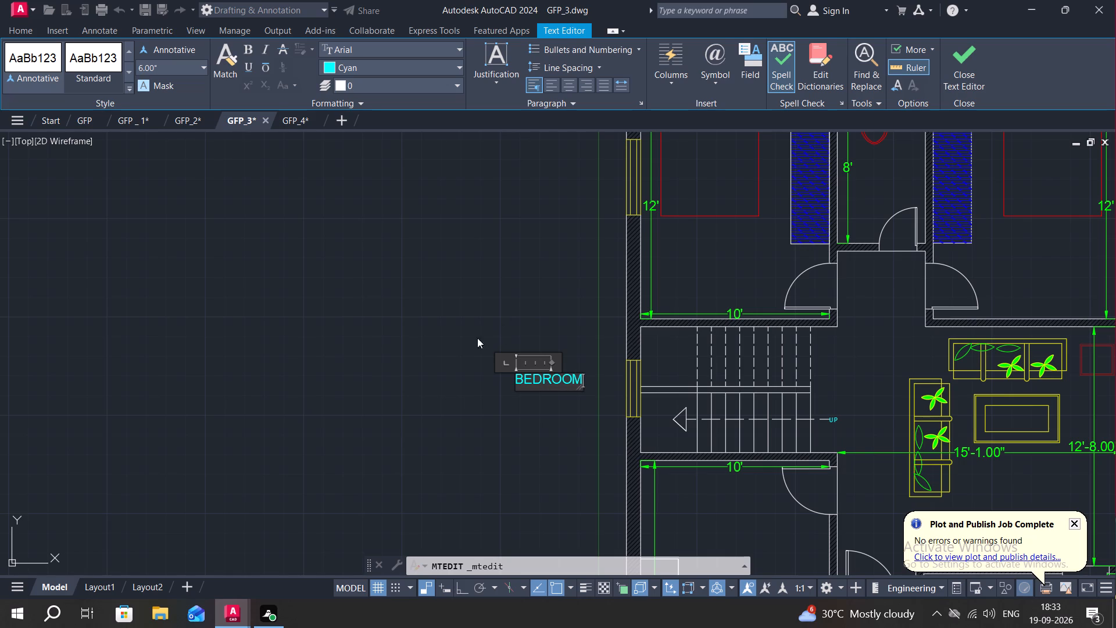
{"action": "left_click", "coordinate": [489, 392]}
Append -1 to the BEDROOM label outside the left wall so it reads BEDROOM-1.
{"action": "scroll", "coordinate": [487, 388], "scroll_direction": "down", "scroll_amount": 3}
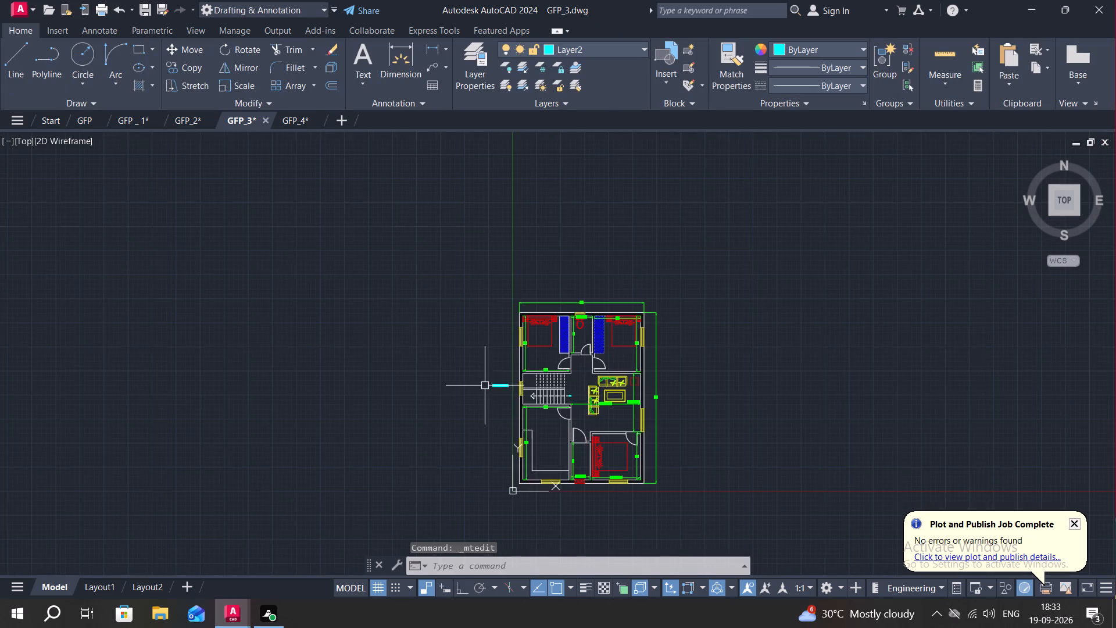
{"action": "scroll", "coordinate": [516, 383], "scroll_direction": "up", "scroll_amount": 5}
{"action": "double_click", "coordinate": [449, 423]}
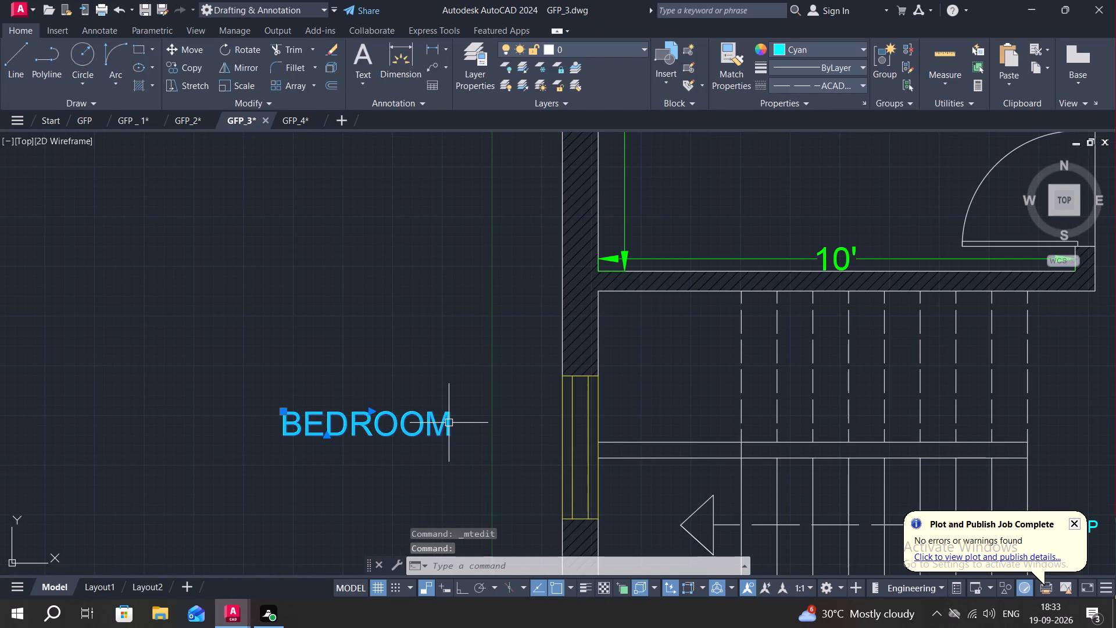
{"action": "key", "text": "minus"}
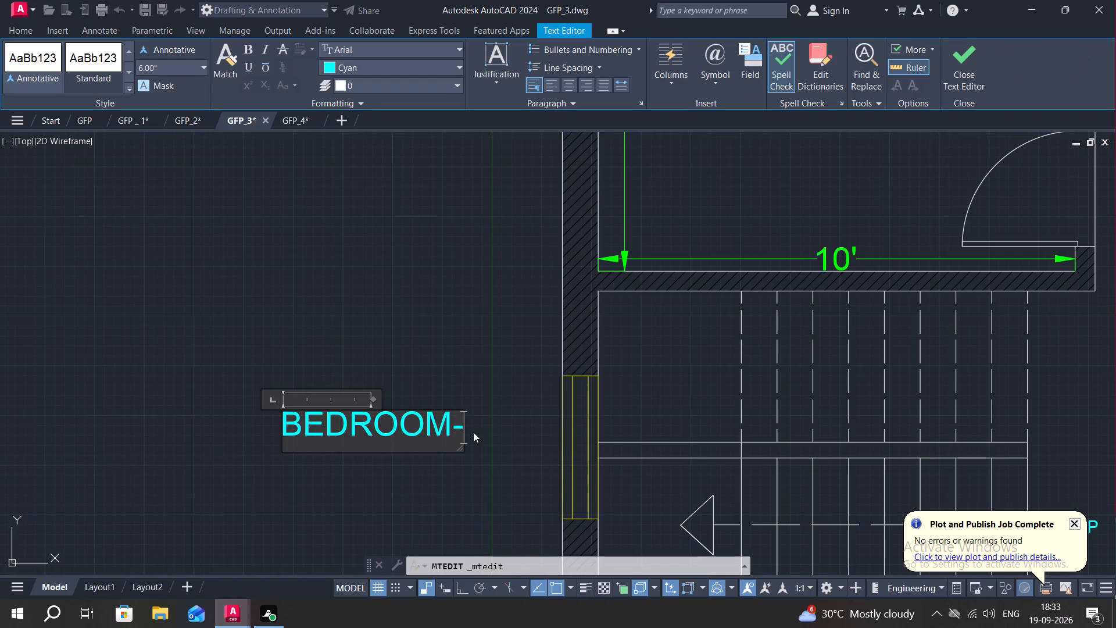
{"action": "key", "text": "1"}
{"action": "left_click", "coordinate": [412, 483]}
Copy the BEDROOM-1 label into the upper-left bedroom, just below the bed.
{"action": "type", "text": "CO"}
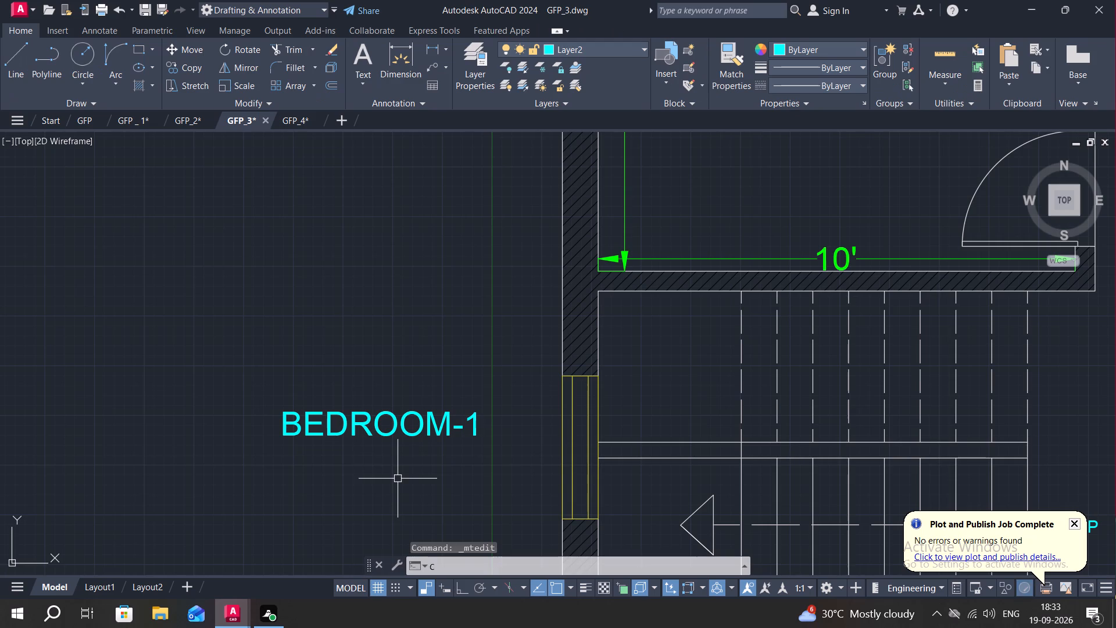
{"action": "key", "text": "space"}
{"action": "left_click", "coordinate": [419, 424]}
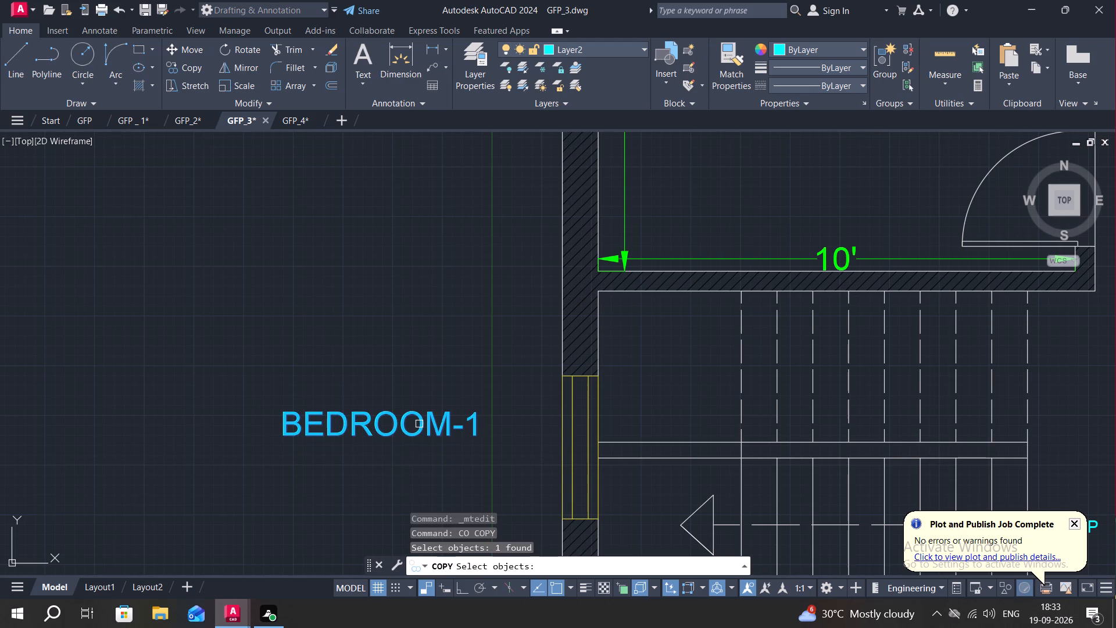
{"action": "right_click", "coordinate": [419, 424]}
{"action": "left_click", "coordinate": [419, 424]}
{"action": "middle_click_drag", "start_coordinate": [433, 386], "coordinate": [249, 561]}
{"action": "scroll", "coordinate": [356, 455], "scroll_direction": "down", "scroll_amount": 1}
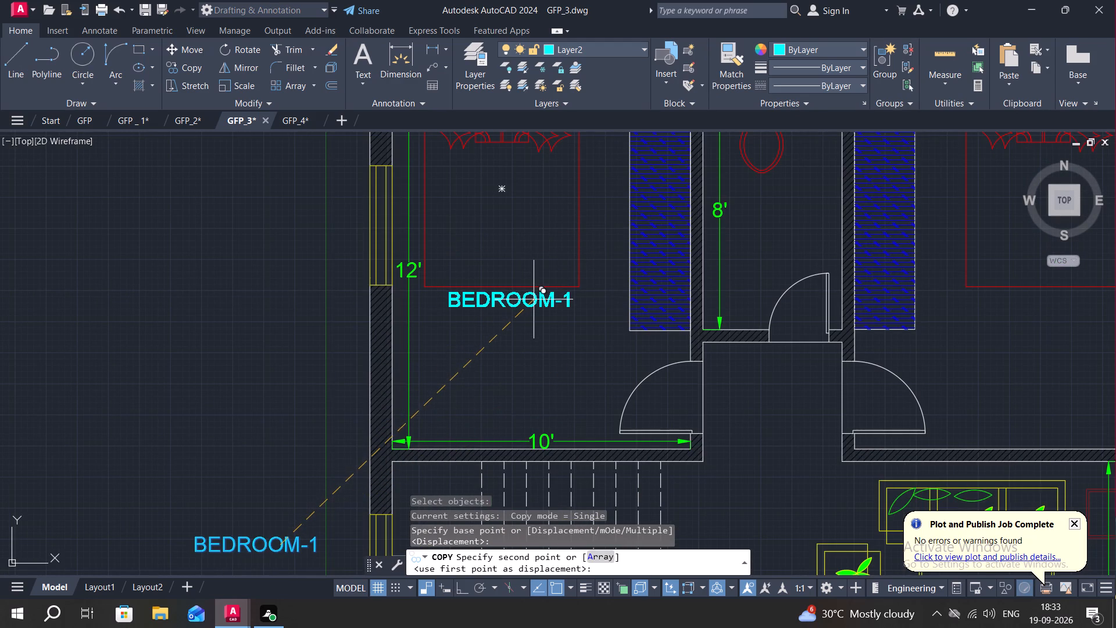
{"action": "left_click", "coordinate": [528, 298]}
Change the label outside the plan's left wall to read BEDROOM-2.
{"action": "middle_click_drag", "start_coordinate": [456, 346], "coordinate": [638, 255]}
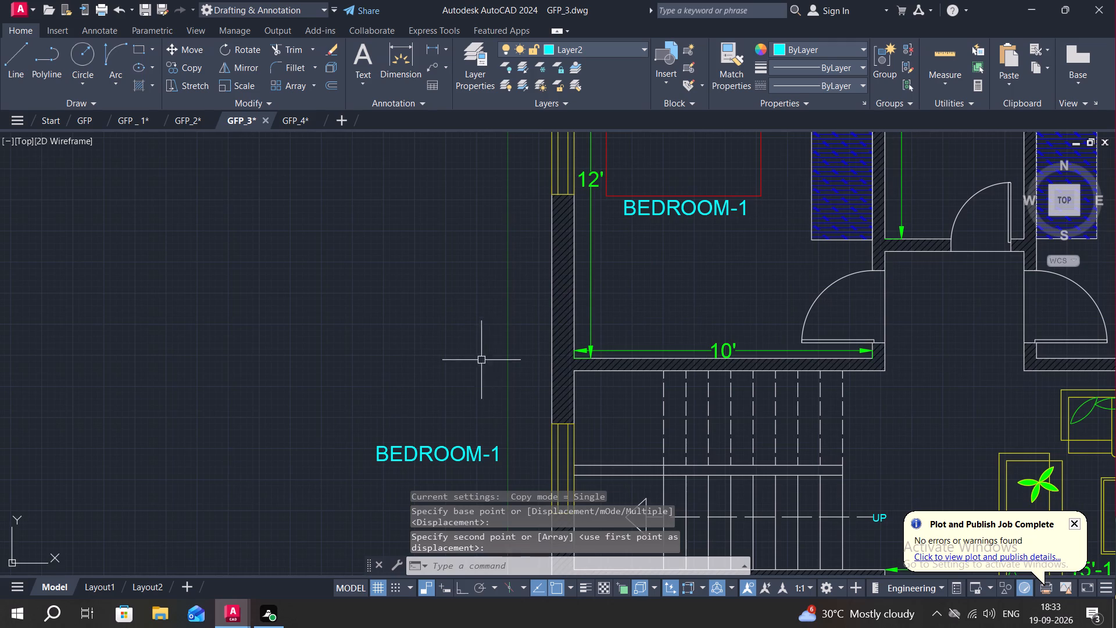
{"action": "double_click", "coordinate": [477, 455]}
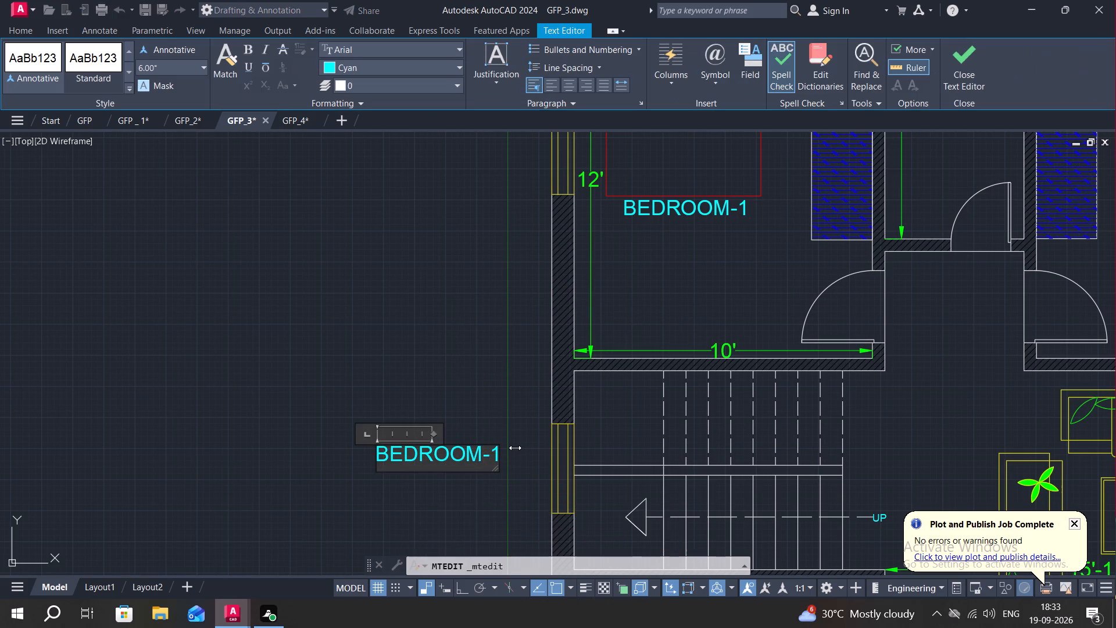
{"action": "scroll", "coordinate": [497, 453], "scroll_direction": "up", "scroll_amount": 5}
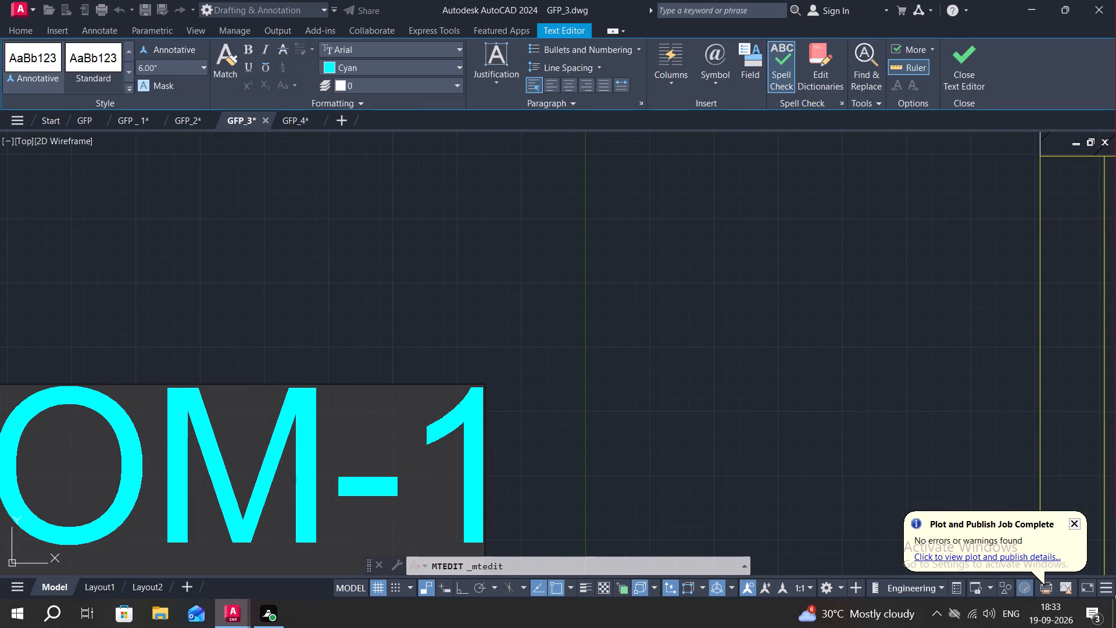
{"action": "middle_click_drag", "start_coordinate": [450, 438], "coordinate": [459, 436]}
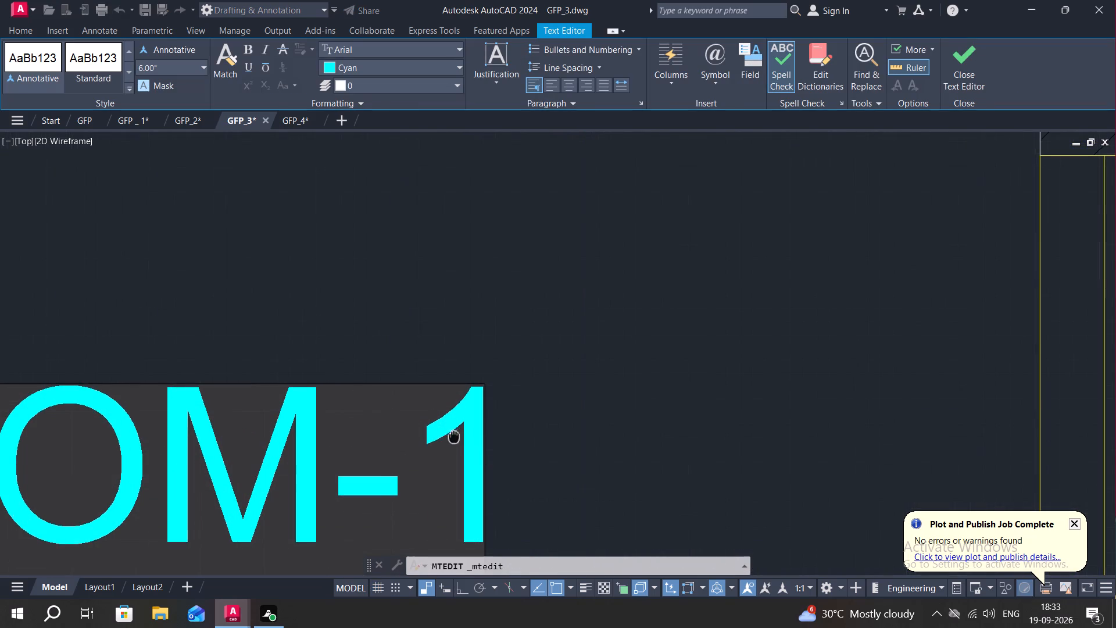
{"action": "middle_click_drag", "start_coordinate": [459, 436], "coordinate": [554, 409]}
{"action": "middle_click_drag", "start_coordinate": [539, 438], "coordinate": [775, 267]}
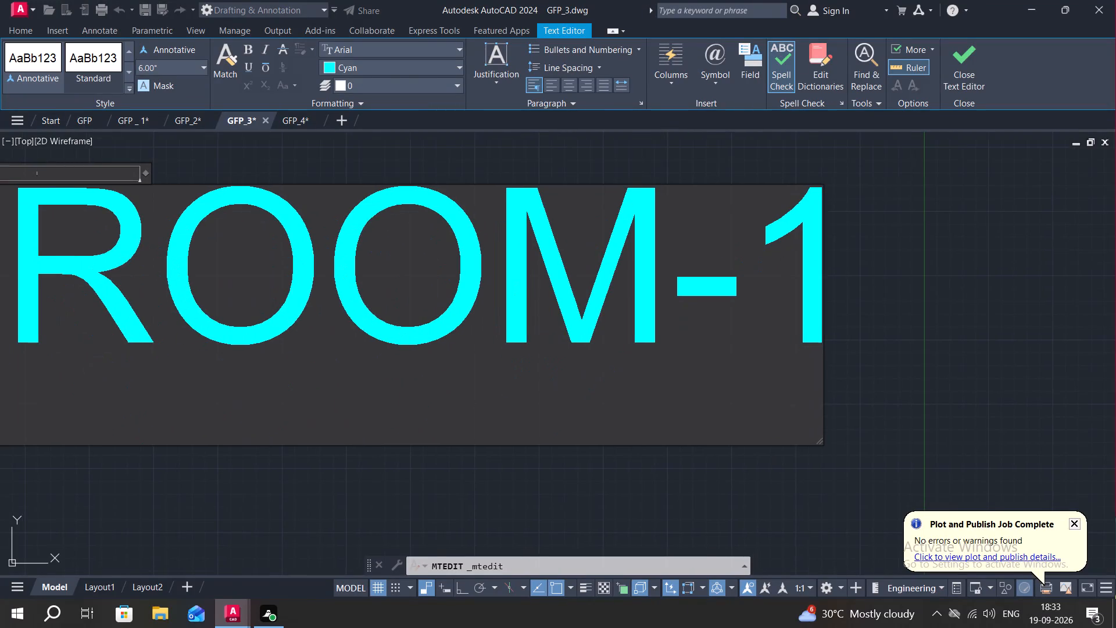
{"action": "left_click", "coordinate": [821, 361]}
{"action": "left_click", "coordinate": [810, 363]}
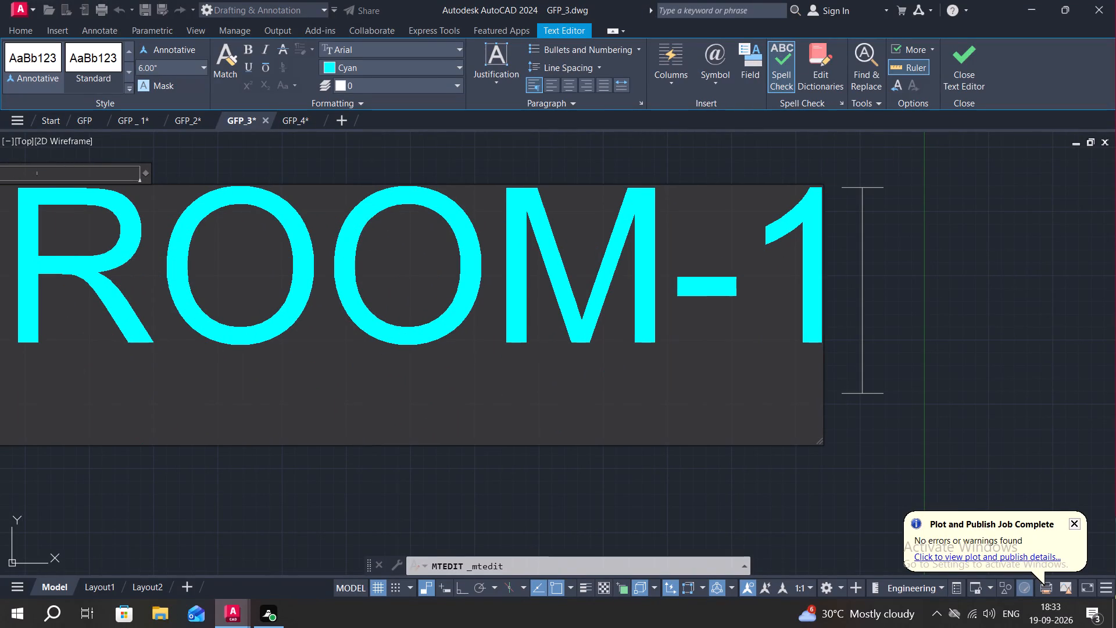
{"action": "key", "text": "BackSpace"}
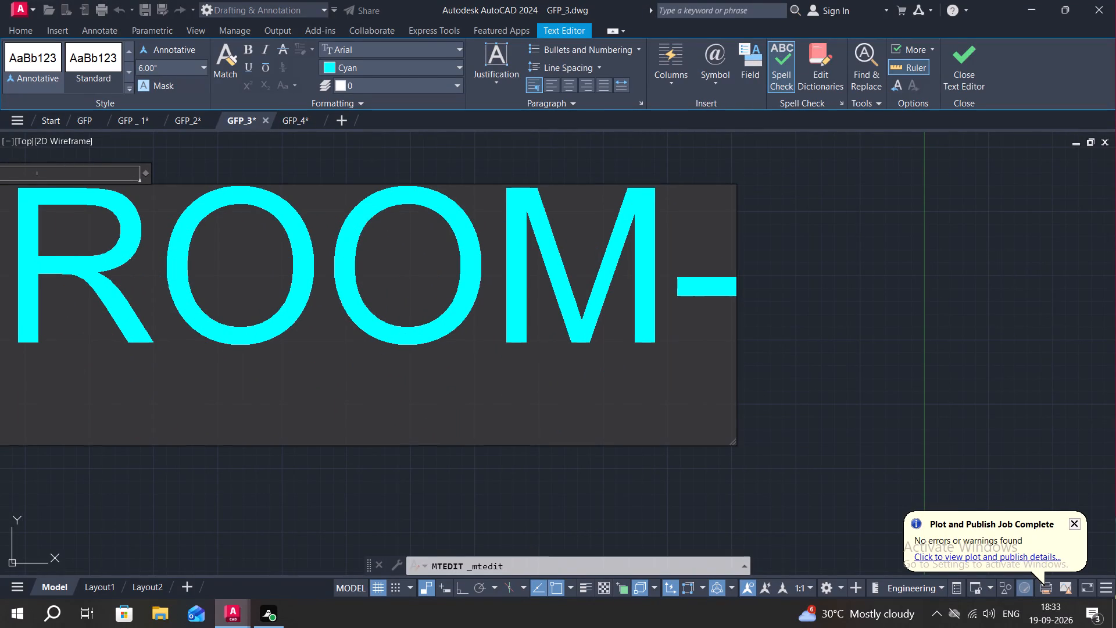
{"action": "key", "text": "2"}
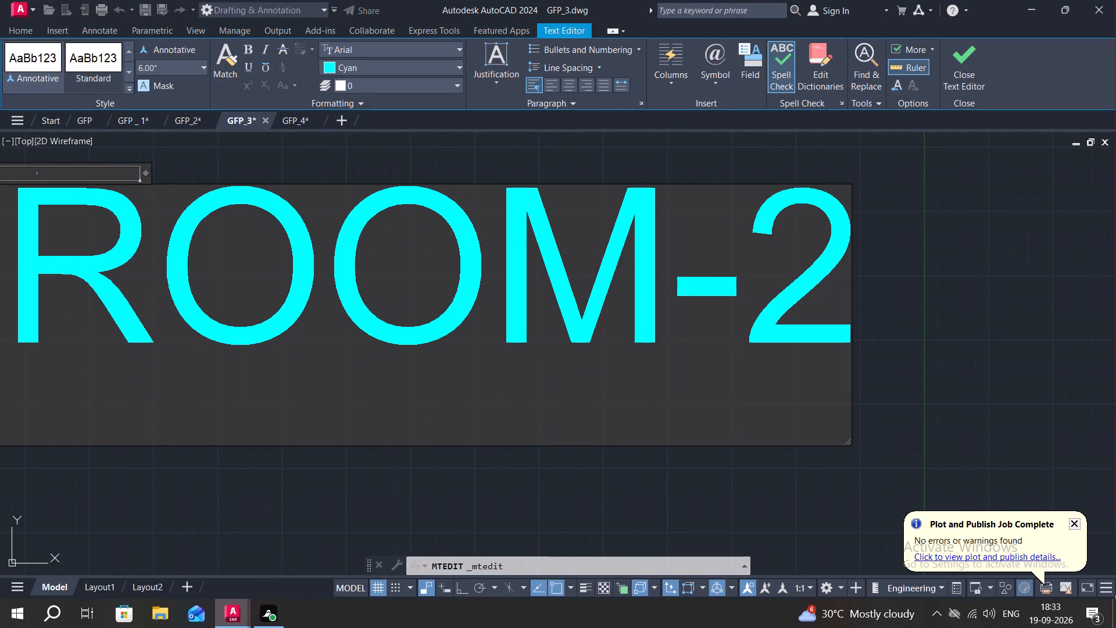
{"action": "left_click", "coordinate": [574, 455]}
{"action": "scroll", "coordinate": [552, 423], "scroll_direction": "down", "scroll_amount": 4}
{"action": "middle_click_drag", "start_coordinate": [559, 418], "coordinate": [556, 418]}
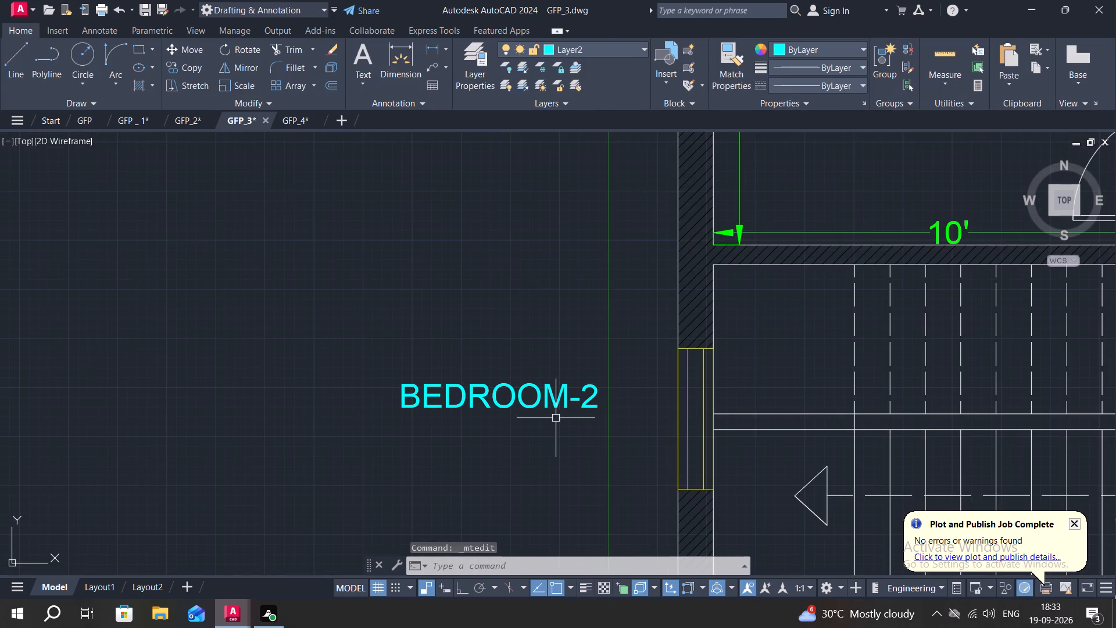
Copy the BEDROOM-2 label from outside the left wall into the upper-right bedroom, just below the bed.
{"action": "middle_click_drag", "start_coordinate": [556, 418], "coordinate": [602, 419]}
{"action": "key", "text": "c"}
{"action": "key", "text": "o"}
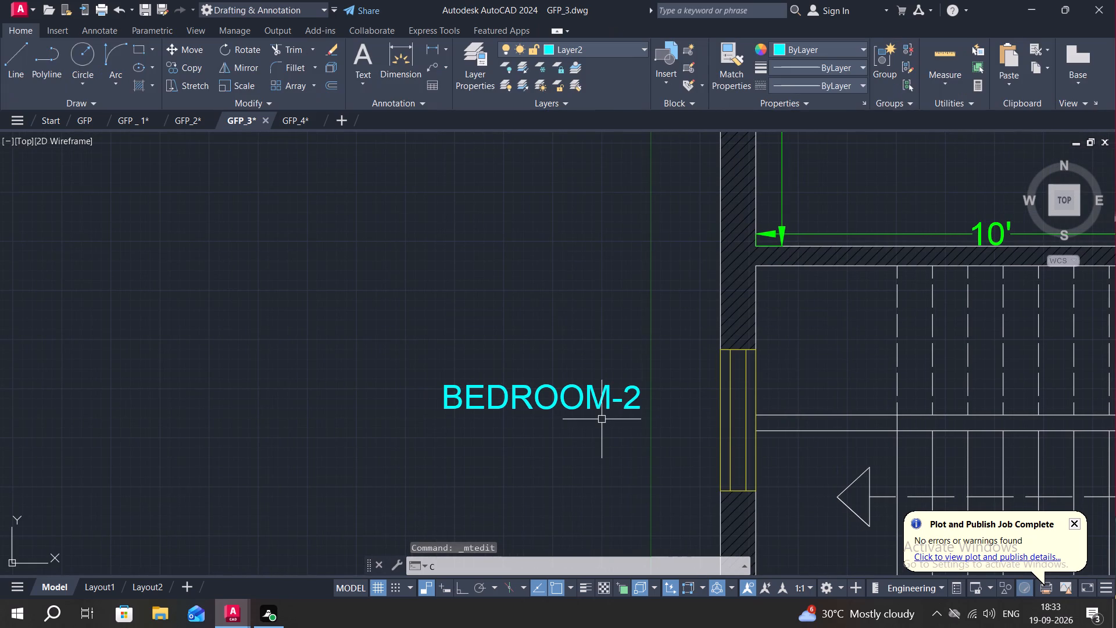
{"action": "key", "text": "space"}
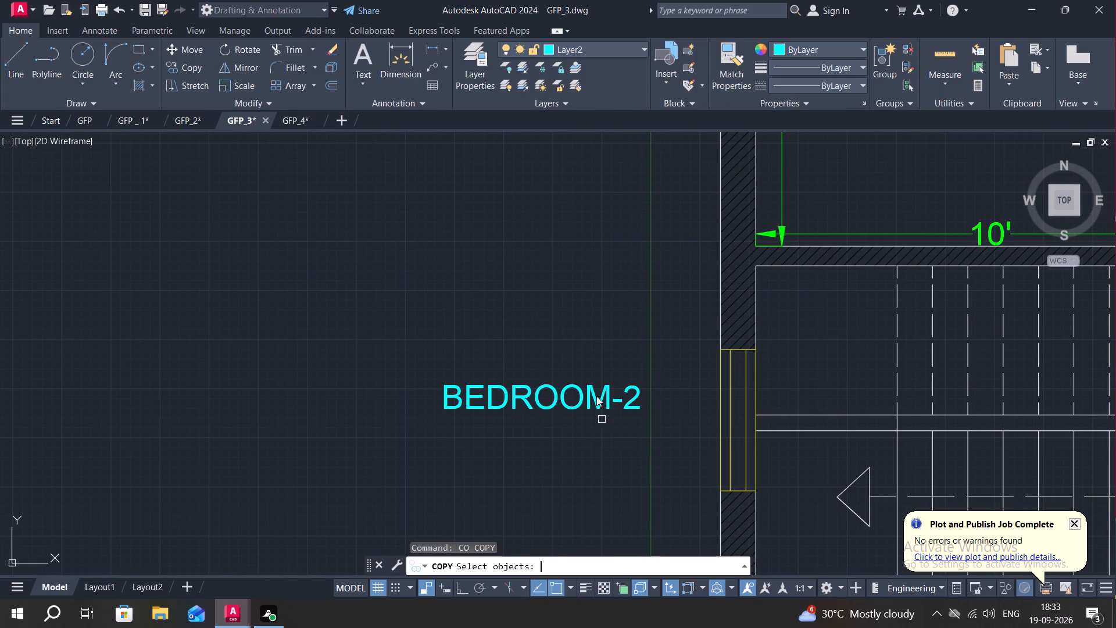
{"action": "left_click", "coordinate": [514, 394]}
{"action": "right_click", "coordinate": [516, 391]}
{"action": "left_click", "coordinate": [516, 386]}
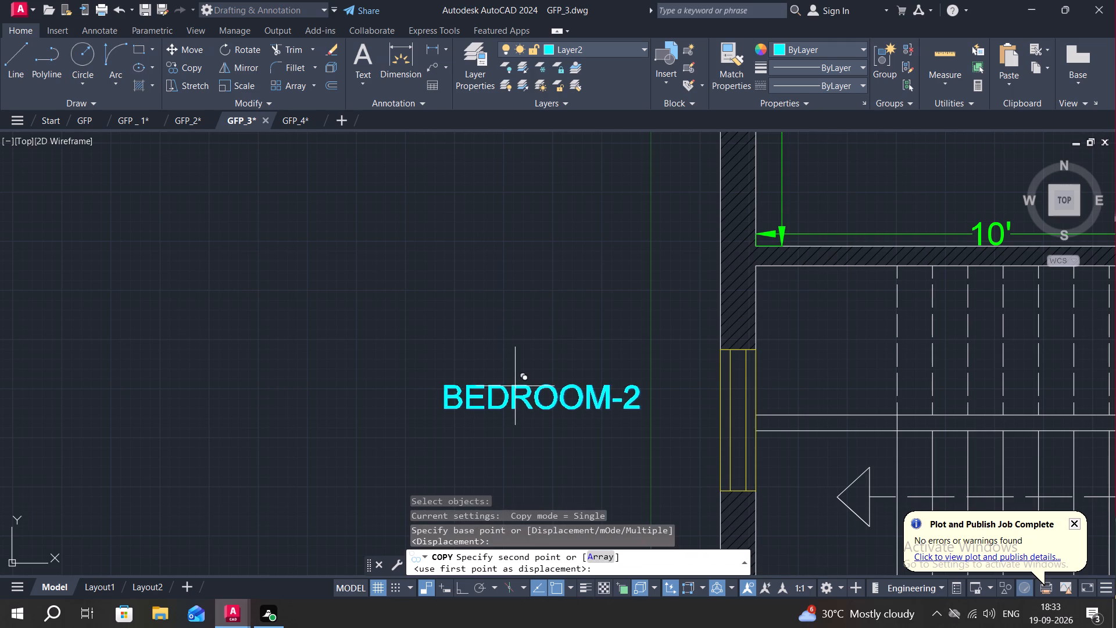
{"action": "middle_click_drag", "start_coordinate": [511, 306], "coordinate": [320, 284]}
{"action": "scroll", "coordinate": [120, 244], "scroll_direction": "down", "scroll_amount": 3}
{"action": "scroll", "coordinate": [173, 244], "scroll_direction": "down", "scroll_amount": 1}
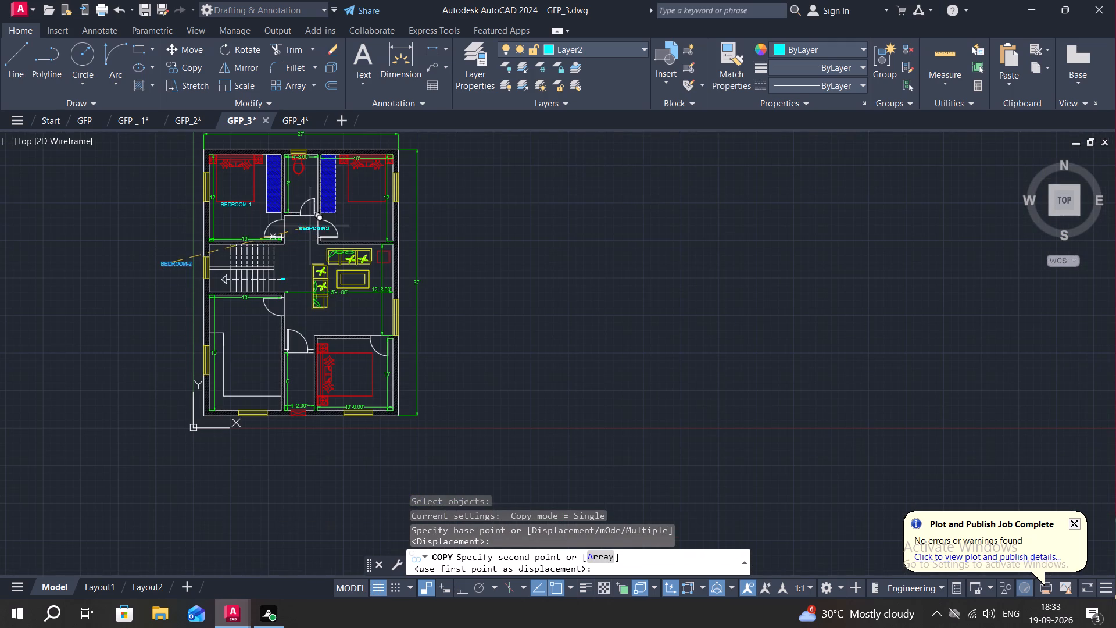
{"action": "scroll", "coordinate": [350, 203], "scroll_direction": "up", "scroll_amount": 4}
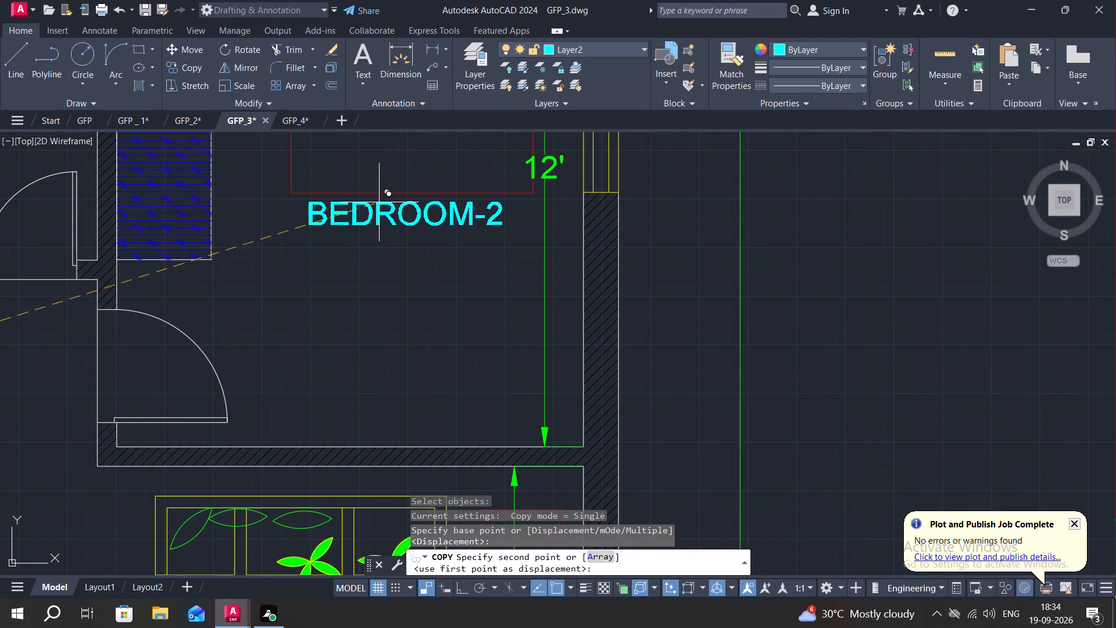
{"action": "left_click", "coordinate": [381, 201]}
Change the label outside the plan's left wall to read BEDROOM-3.
{"action": "scroll", "coordinate": [360, 233], "scroll_direction": "down", "scroll_amount": 4}
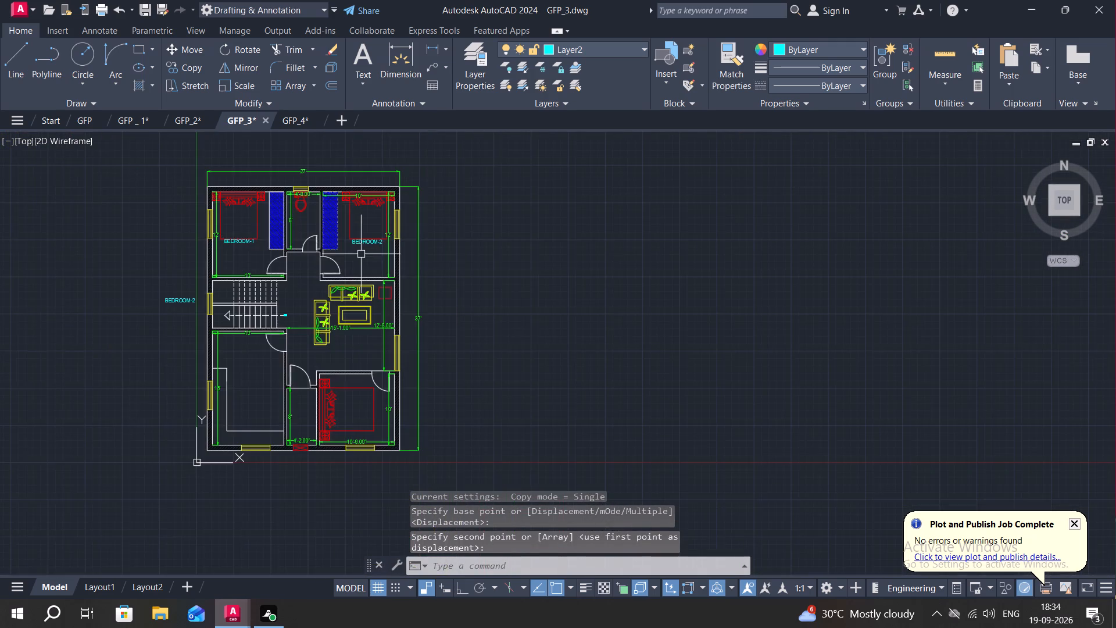
{"action": "middle_click_drag", "start_coordinate": [368, 254], "coordinate": [468, 202]}
{"action": "scroll", "coordinate": [289, 247], "scroll_direction": "up", "scroll_amount": 3}
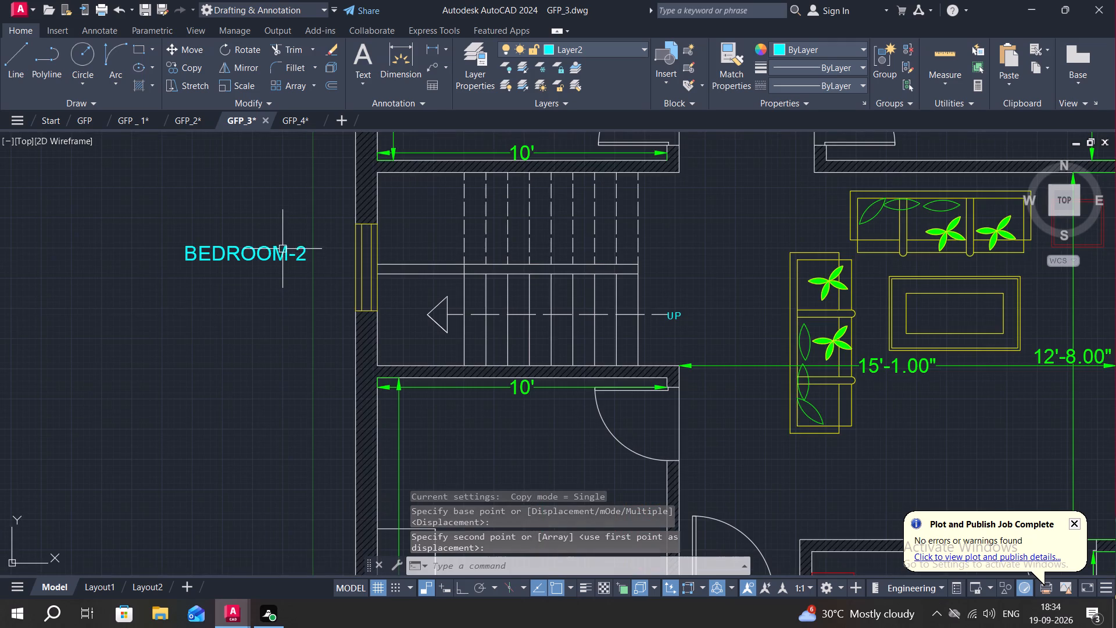
{"action": "scroll", "coordinate": [282, 249], "scroll_direction": "up", "scroll_amount": 2}
{"action": "double_click", "coordinate": [260, 252]}
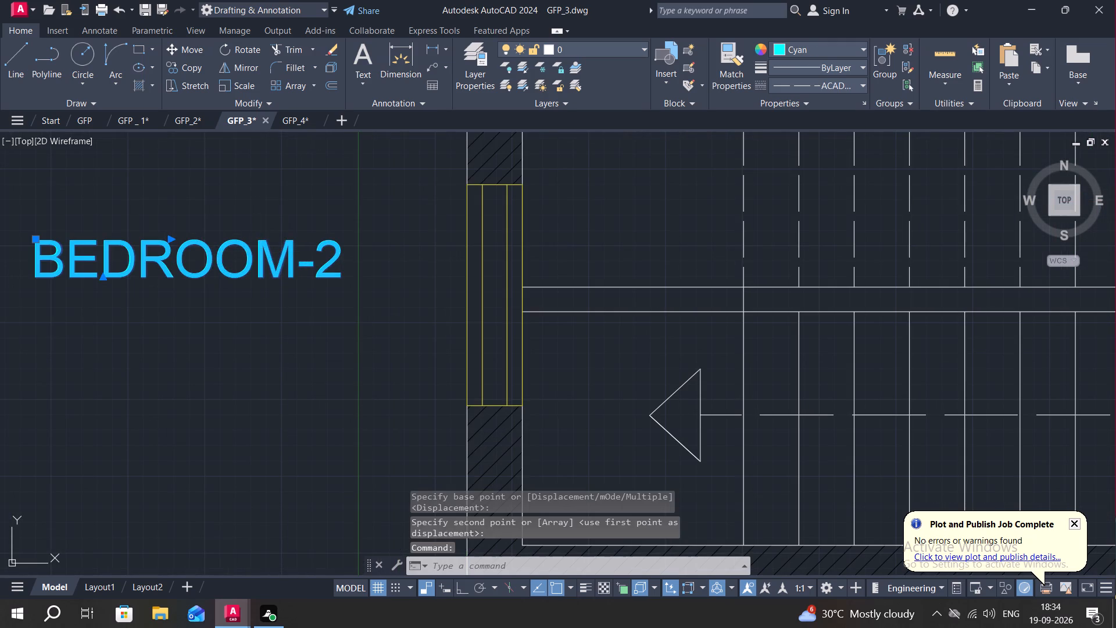
{"action": "left_click", "coordinate": [337, 263]}
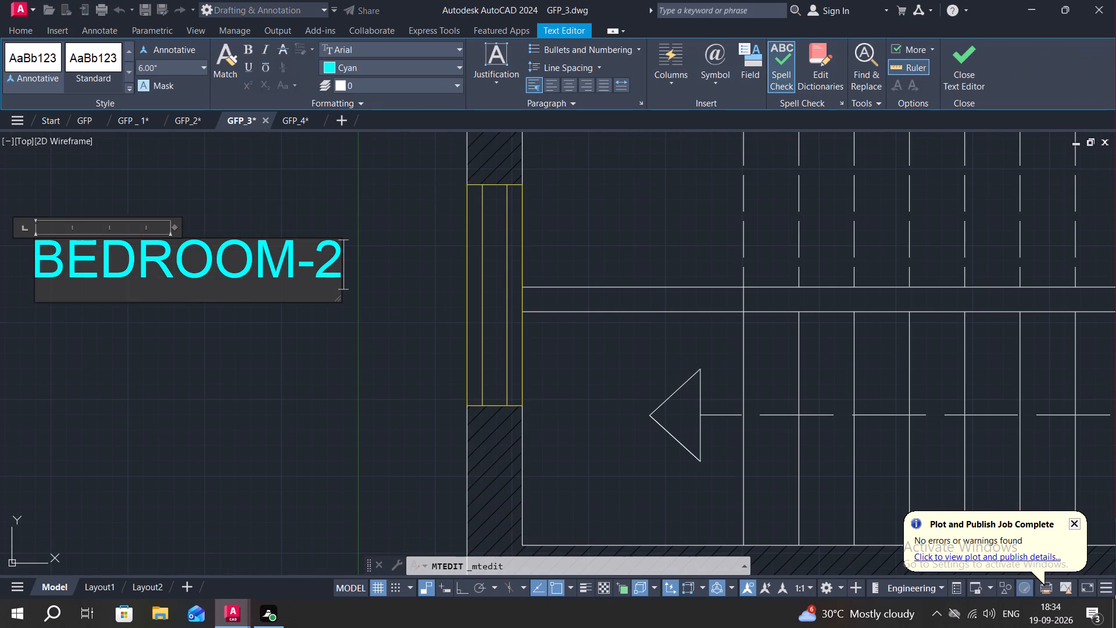
{"action": "key", "text": "BackSpace"}
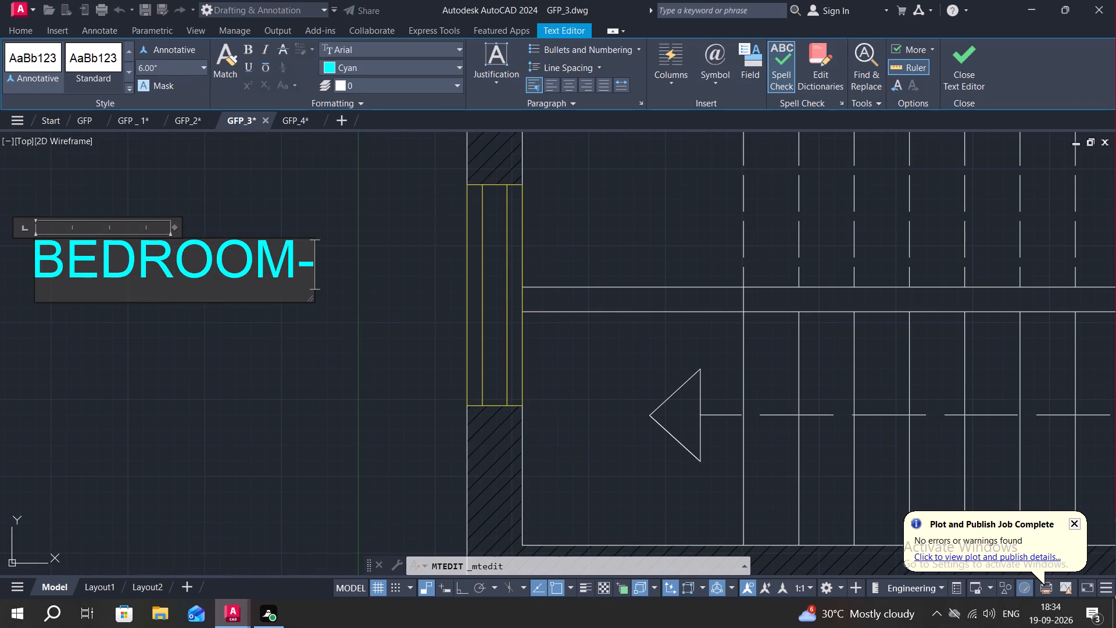
{"action": "key", "text": "3"}
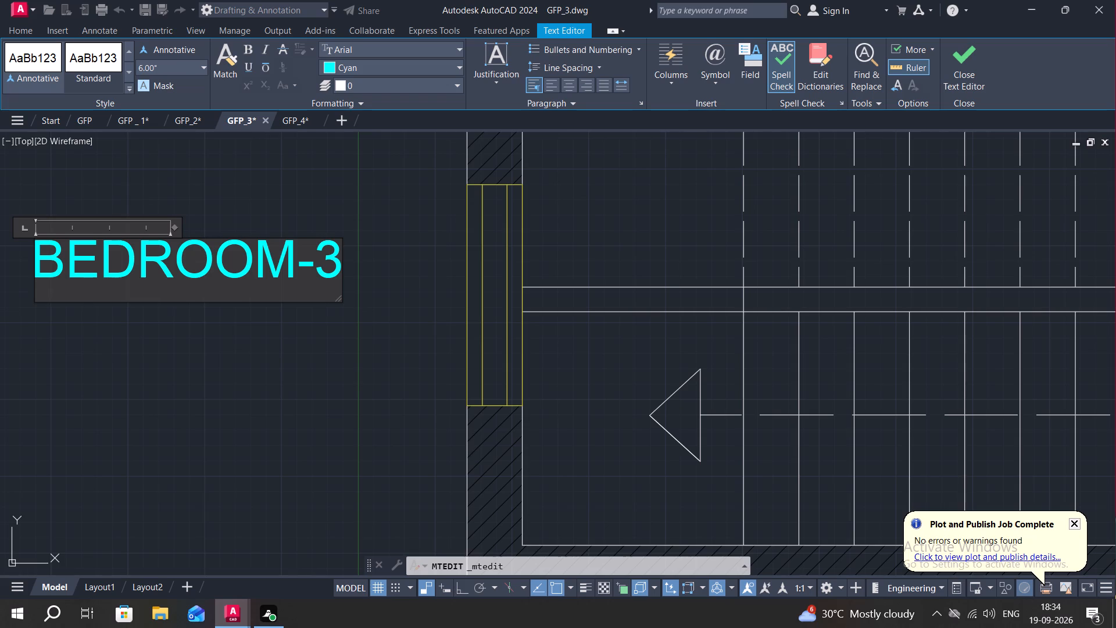
{"action": "left_click", "coordinate": [268, 377]}
{"action": "middle_click_drag", "start_coordinate": [297, 304], "coordinate": [313, 306]}
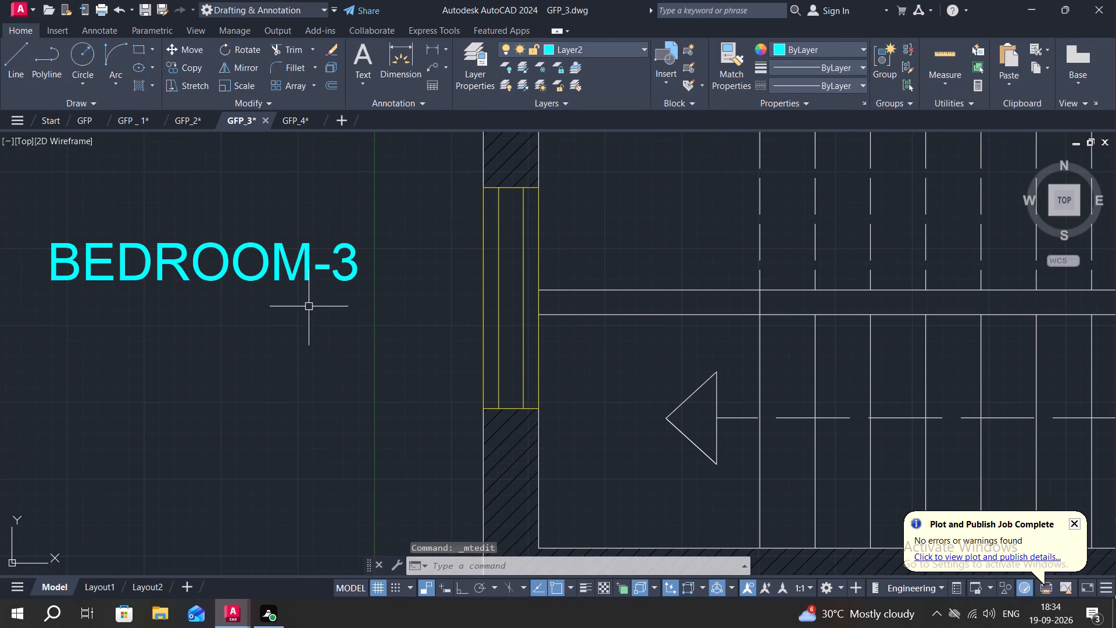
{"action": "double_click", "coordinate": [237, 261]}
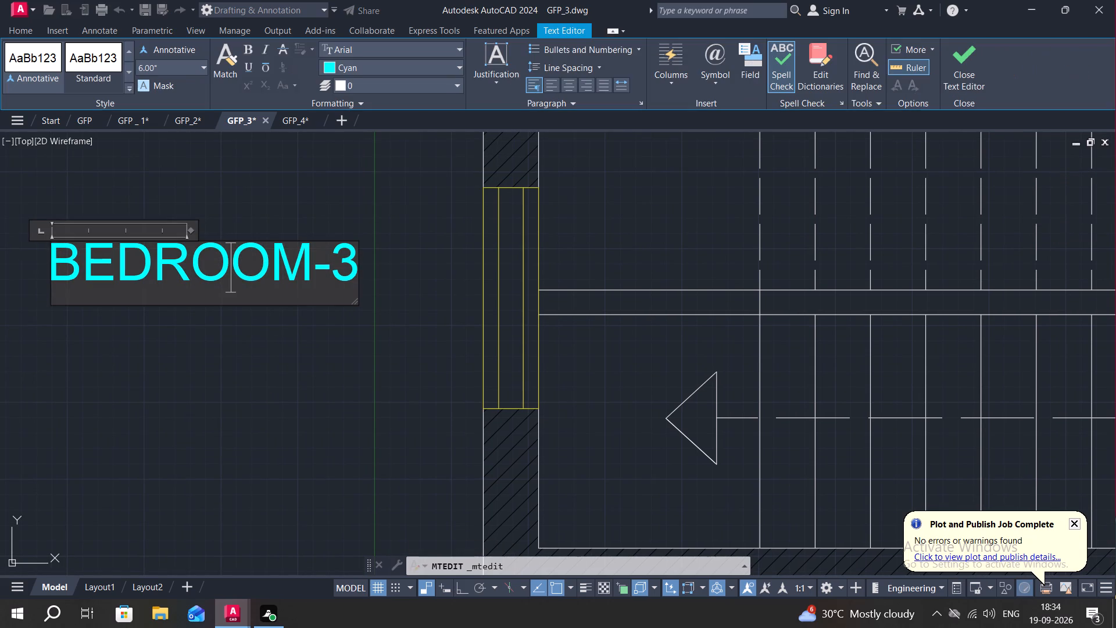
{"action": "left_click", "coordinate": [274, 336]}
Rotate the BEDROOM-3 label outside the left wall to vertical about its right end, with Ortho on, so it reads downward.
{"action": "left_click", "coordinate": [278, 259]}
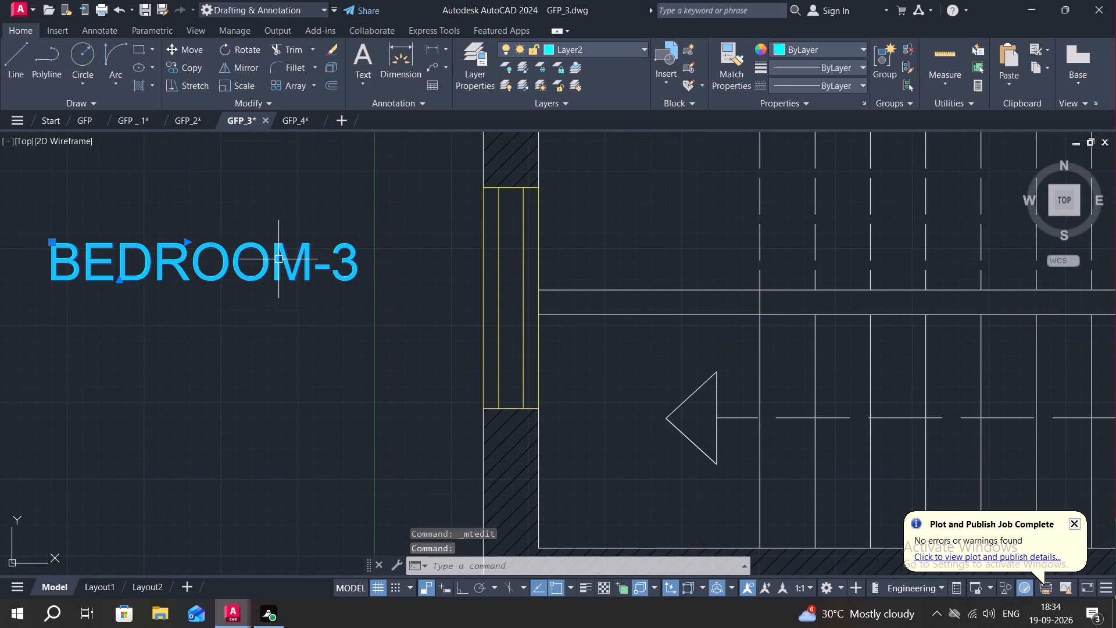
{"action": "key", "text": "r"}
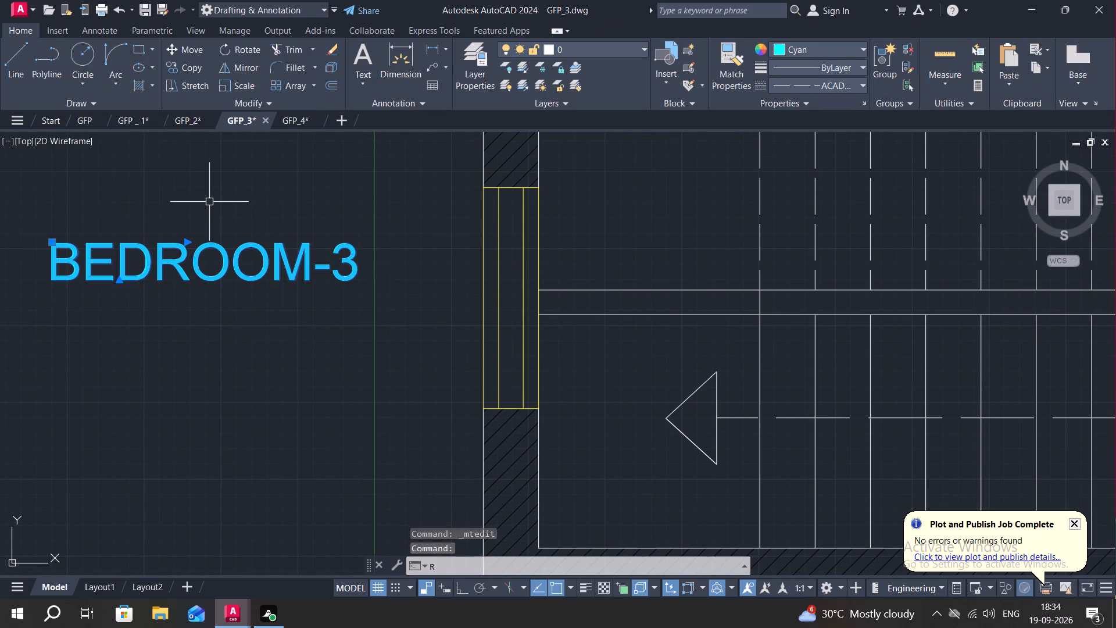
{"action": "type", "text": "O"}
{"action": "key", "text": "space"}
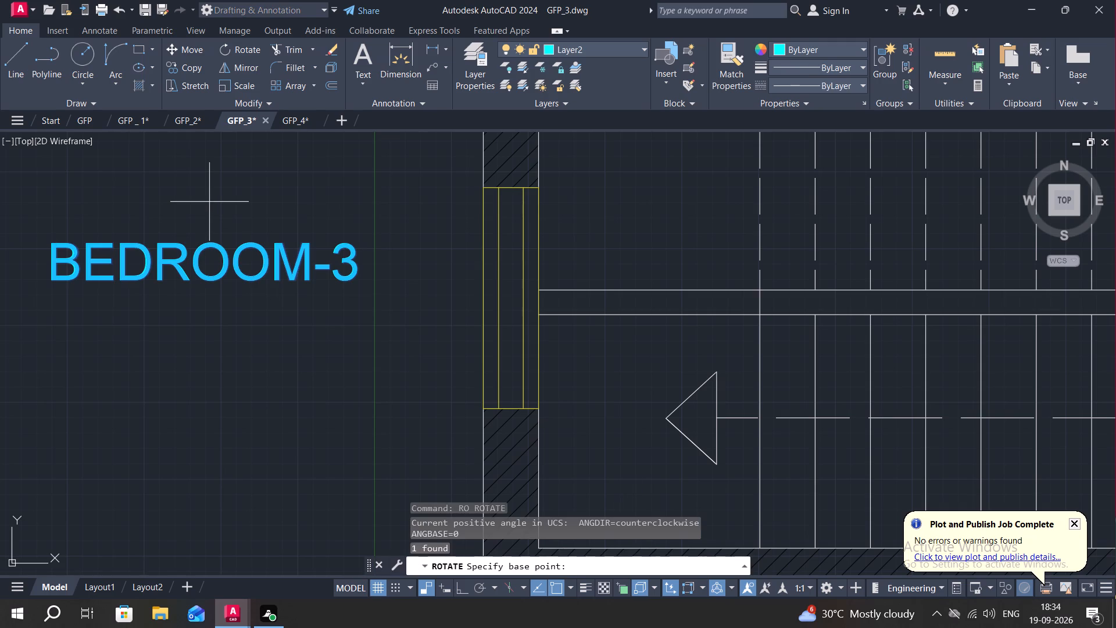
{"action": "left_click", "coordinate": [351, 262]}
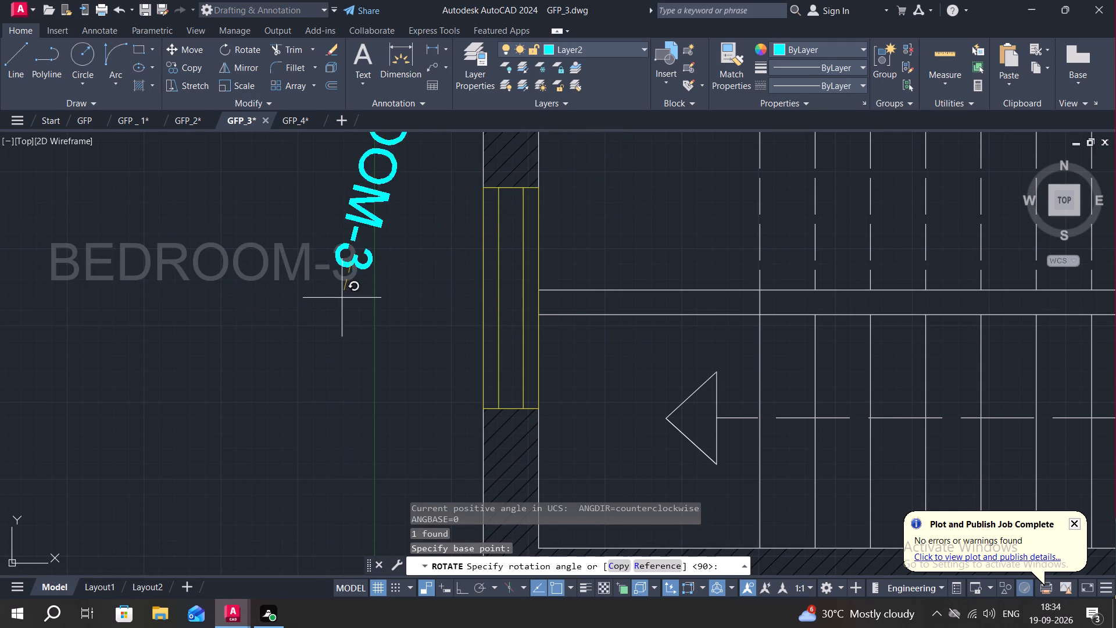
{"action": "key", "text": "F8"}
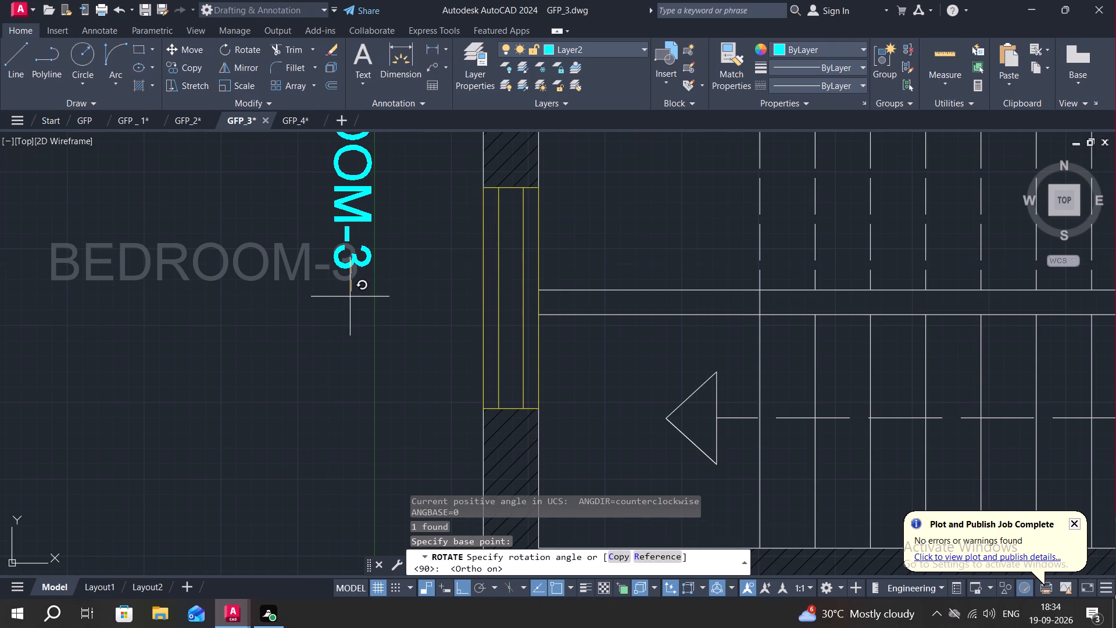
{"action": "scroll", "coordinate": [342, 325], "scroll_direction": "down", "scroll_amount": 3}
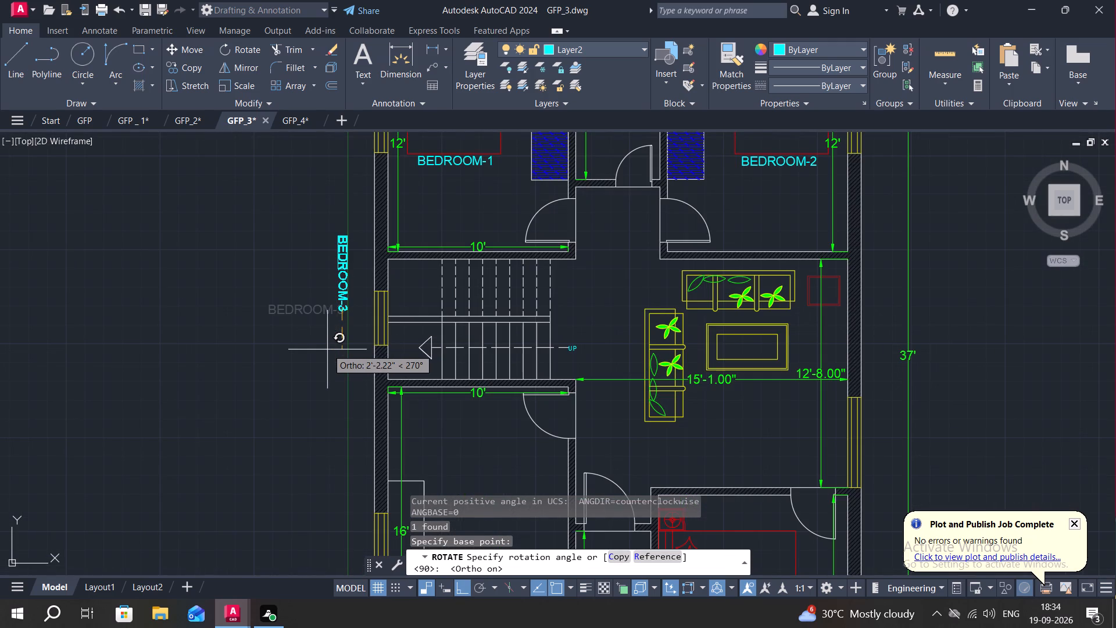
{"action": "left_click", "coordinate": [328, 349]}
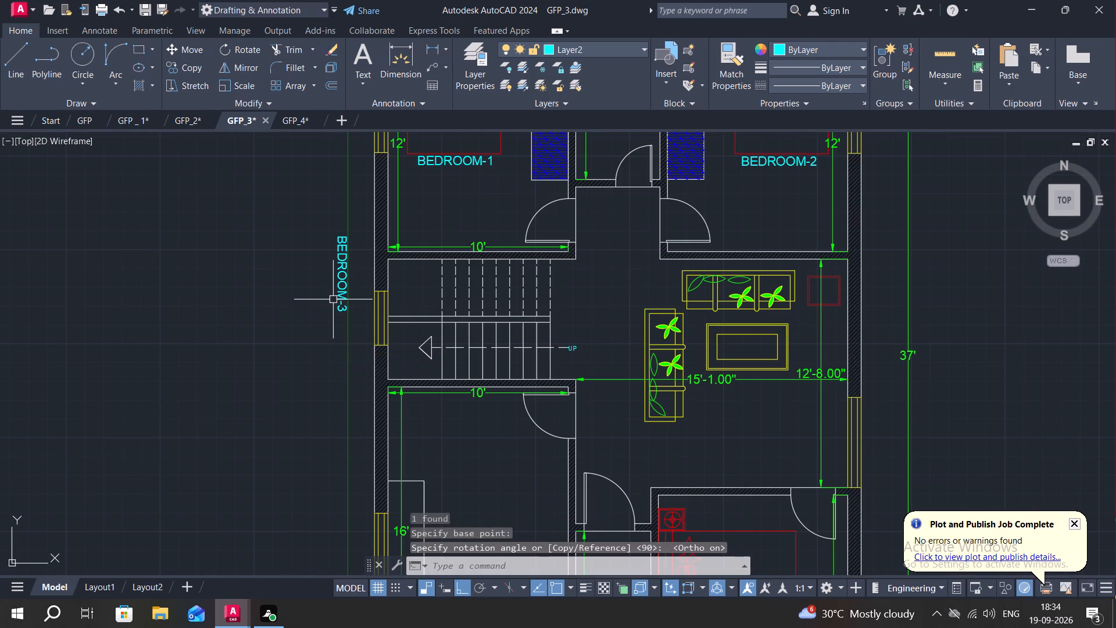
Copy the vertical BEDROOM-3 label into the lower-right bedroom, between the foot of the bed and the 10' dimension, with Ortho off.
{"action": "key", "text": "c"}
{"action": "type", "text": "O"}
{"action": "key", "text": "space"}
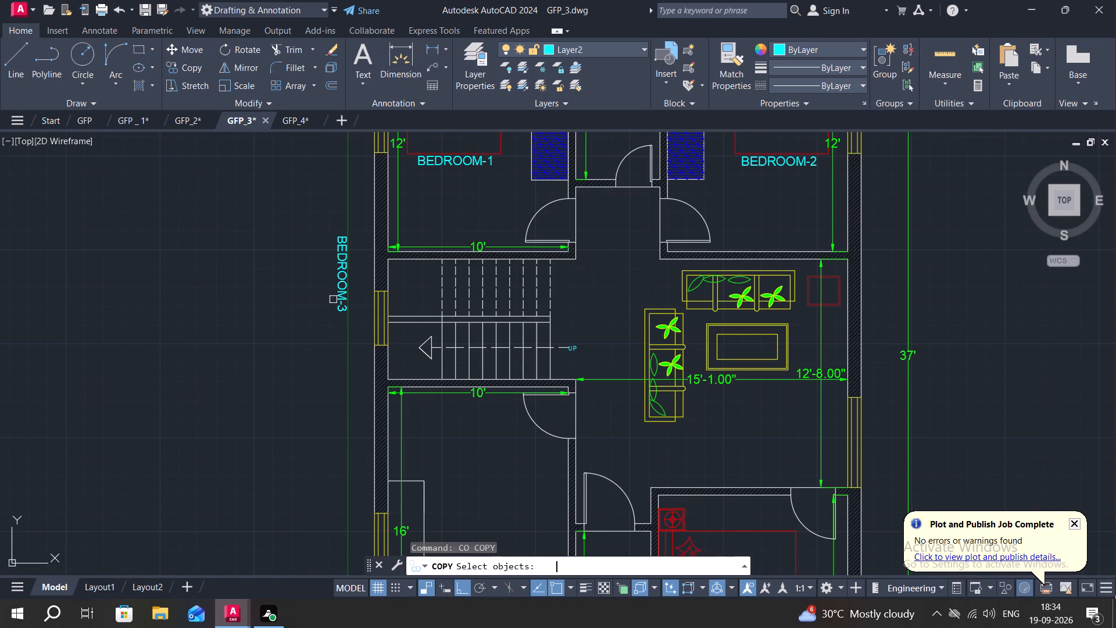
{"action": "left_click", "coordinate": [344, 262]}
{"action": "right_click", "coordinate": [344, 261]}
{"action": "left_click", "coordinate": [344, 261]}
{"action": "middle_click_drag", "start_coordinate": [435, 364], "coordinate": [377, 232]}
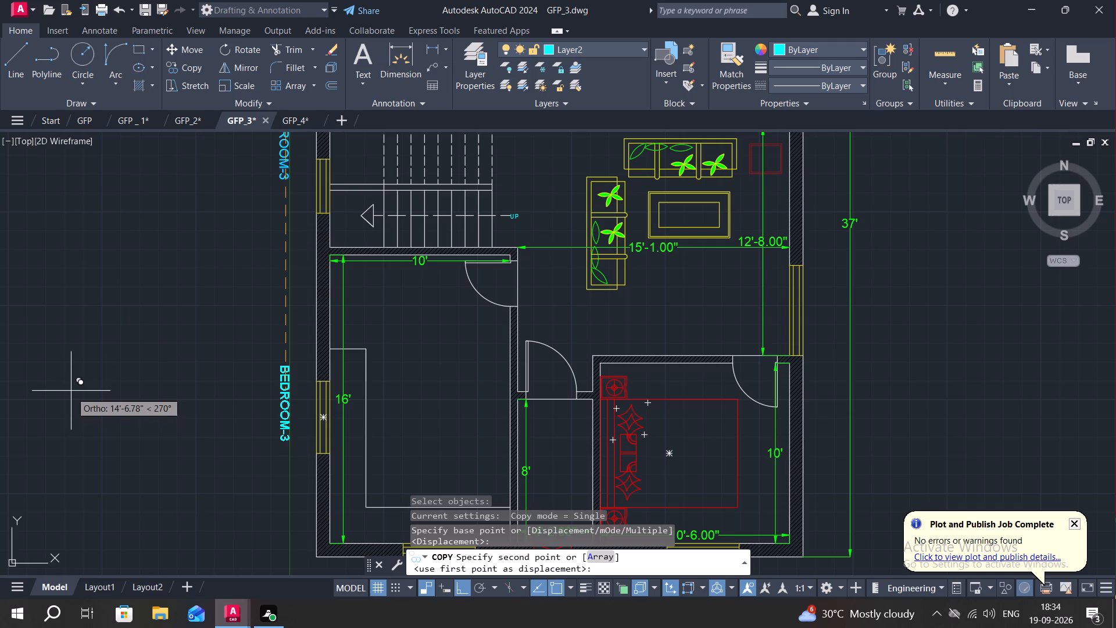
{"action": "key", "text": "F8"}
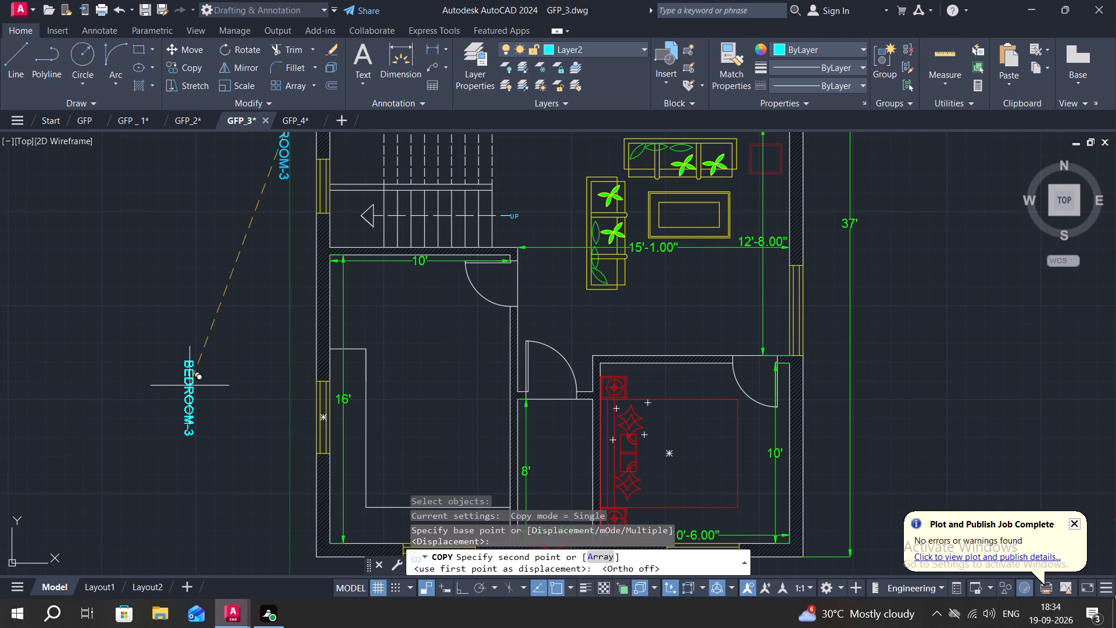
{"action": "middle_click_drag", "start_coordinate": [537, 452], "coordinate": [371, 386]}
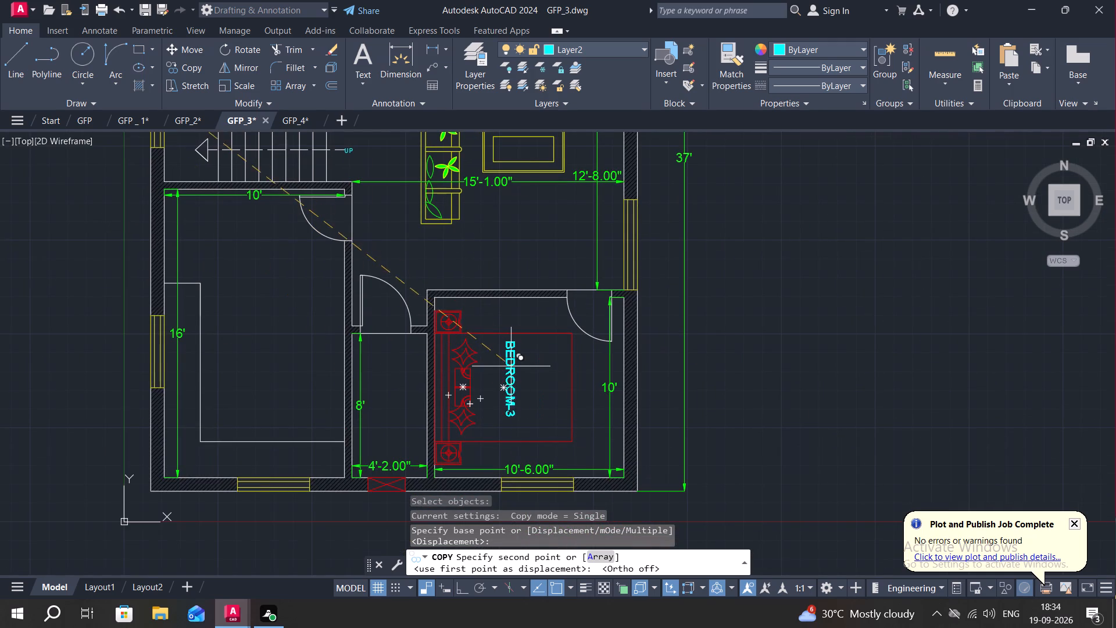
{"action": "middle_click_drag", "start_coordinate": [571, 365], "coordinate": [514, 354]}
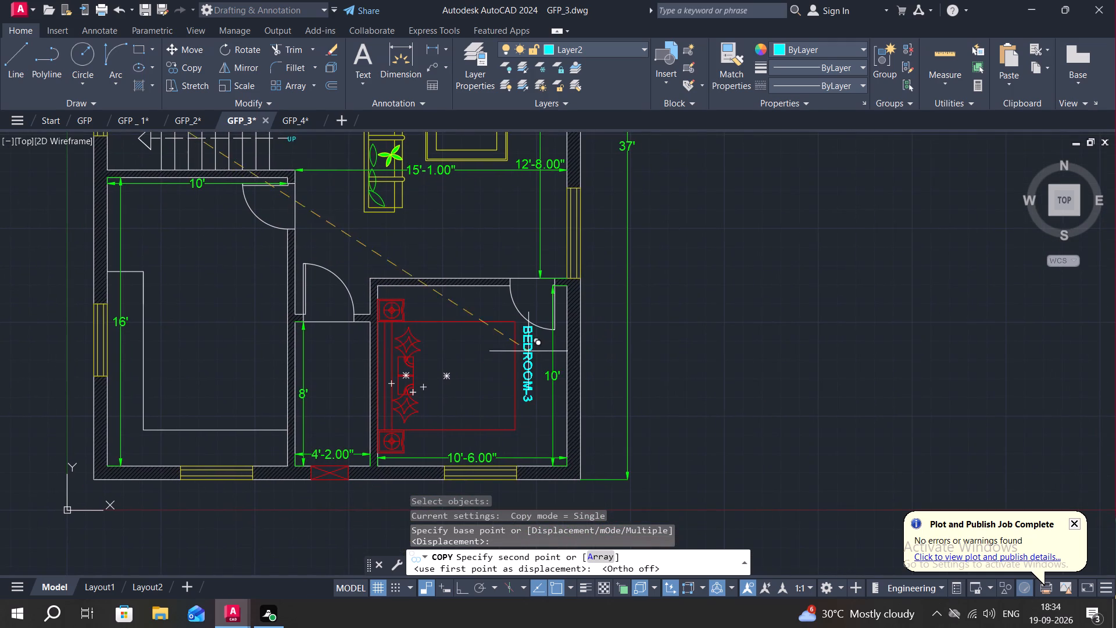
{"action": "scroll", "coordinate": [520, 369], "scroll_direction": "up", "scroll_amount": 3}
{"action": "left_click", "coordinate": [545, 354]}
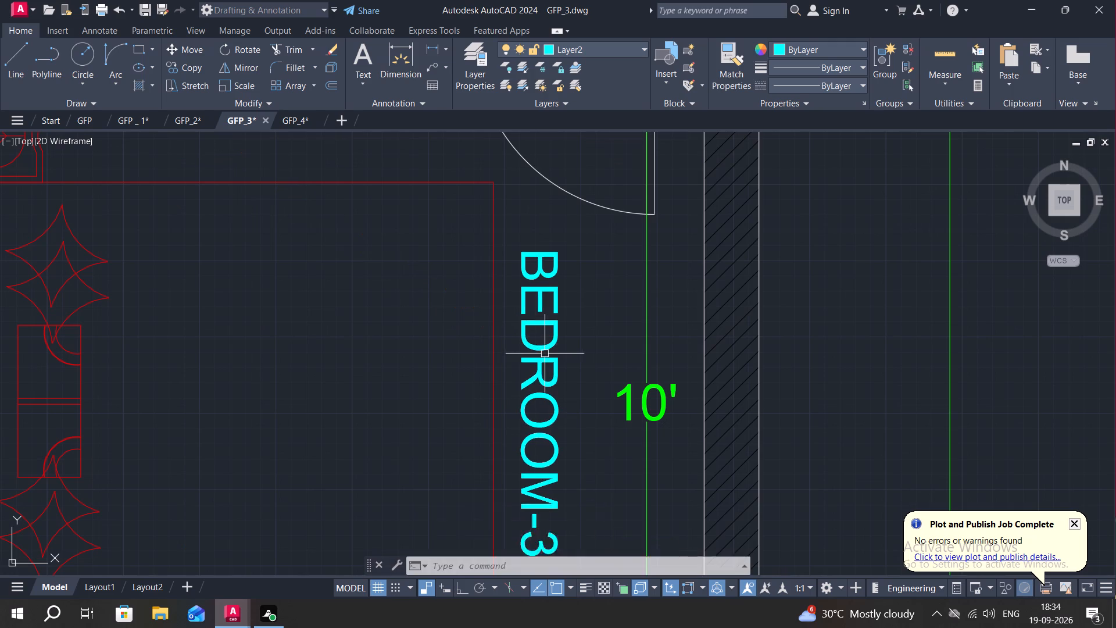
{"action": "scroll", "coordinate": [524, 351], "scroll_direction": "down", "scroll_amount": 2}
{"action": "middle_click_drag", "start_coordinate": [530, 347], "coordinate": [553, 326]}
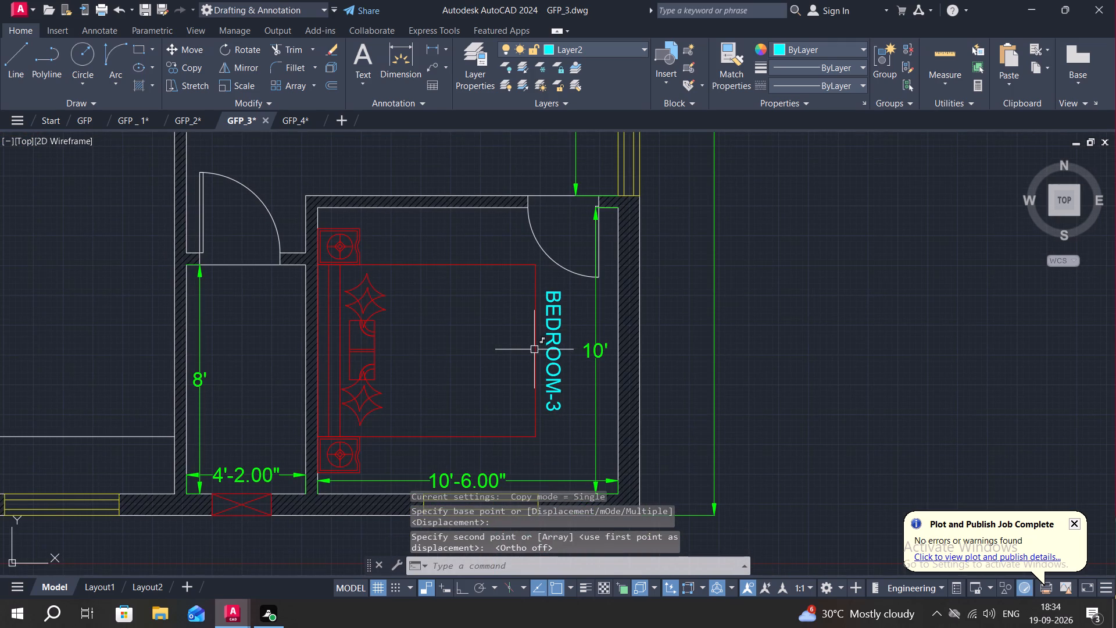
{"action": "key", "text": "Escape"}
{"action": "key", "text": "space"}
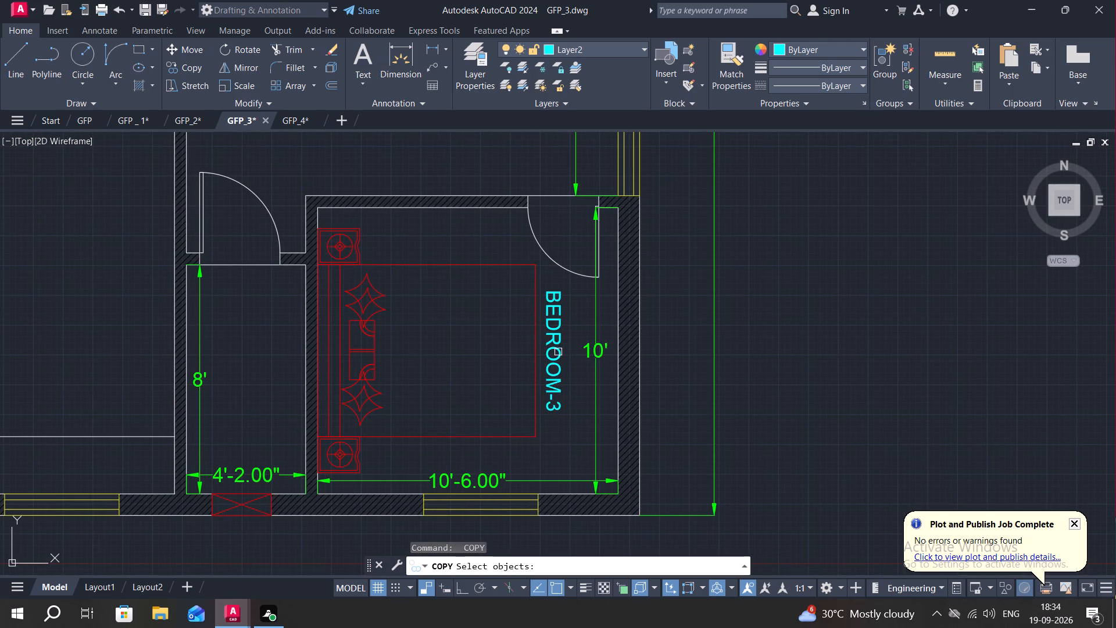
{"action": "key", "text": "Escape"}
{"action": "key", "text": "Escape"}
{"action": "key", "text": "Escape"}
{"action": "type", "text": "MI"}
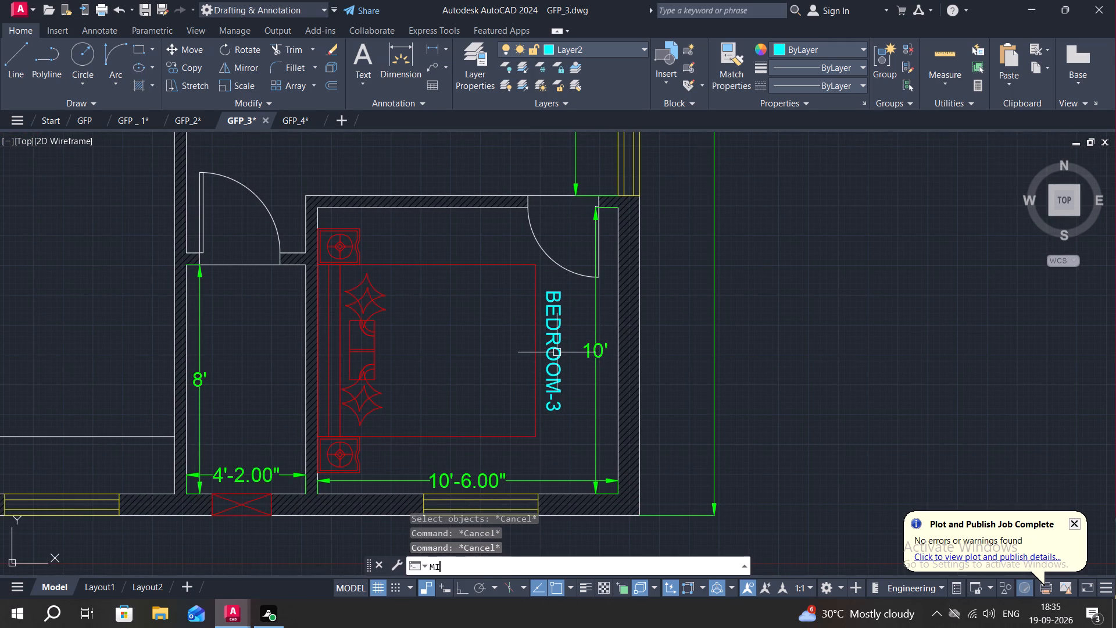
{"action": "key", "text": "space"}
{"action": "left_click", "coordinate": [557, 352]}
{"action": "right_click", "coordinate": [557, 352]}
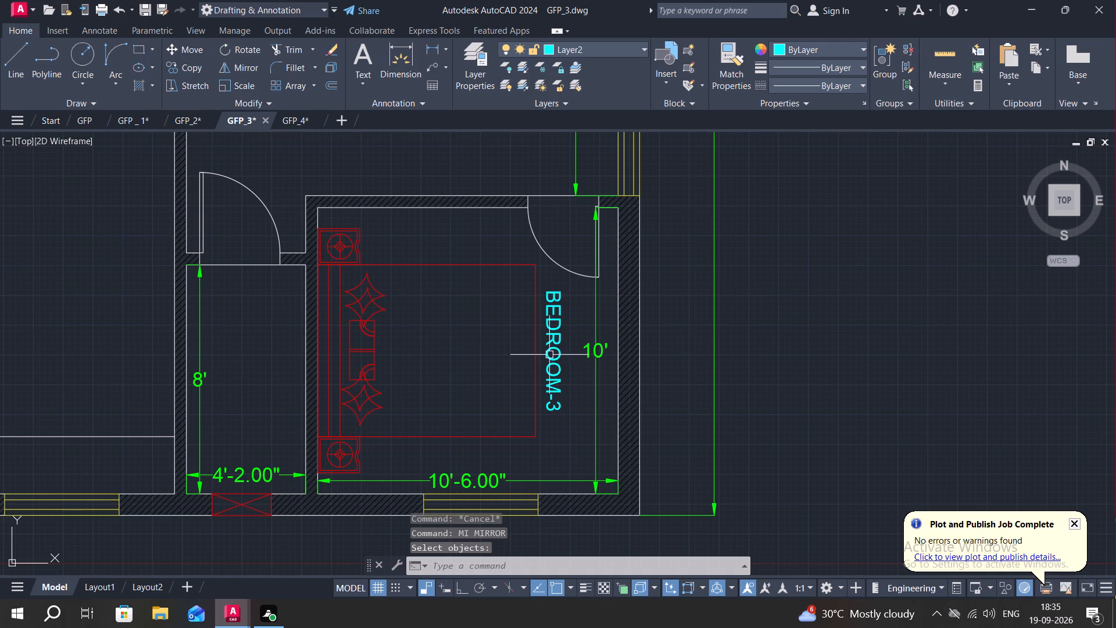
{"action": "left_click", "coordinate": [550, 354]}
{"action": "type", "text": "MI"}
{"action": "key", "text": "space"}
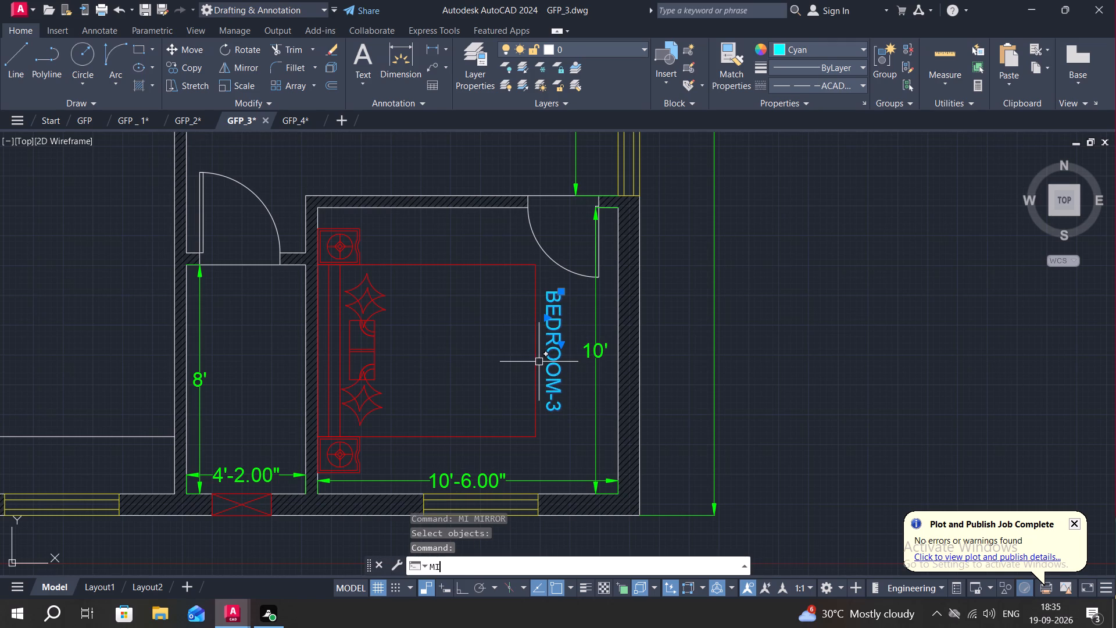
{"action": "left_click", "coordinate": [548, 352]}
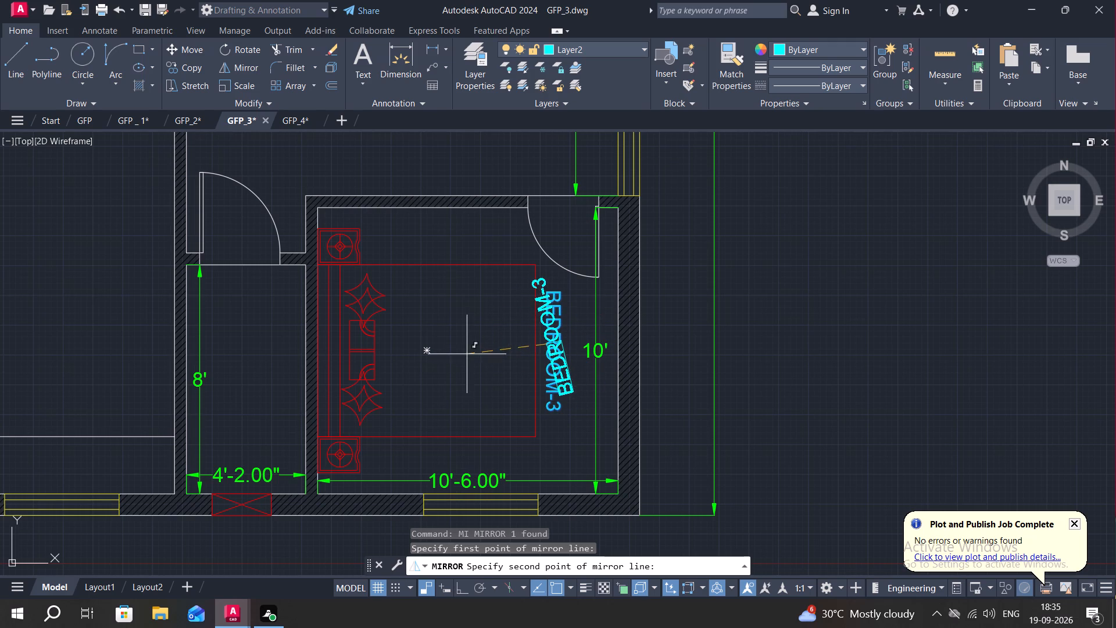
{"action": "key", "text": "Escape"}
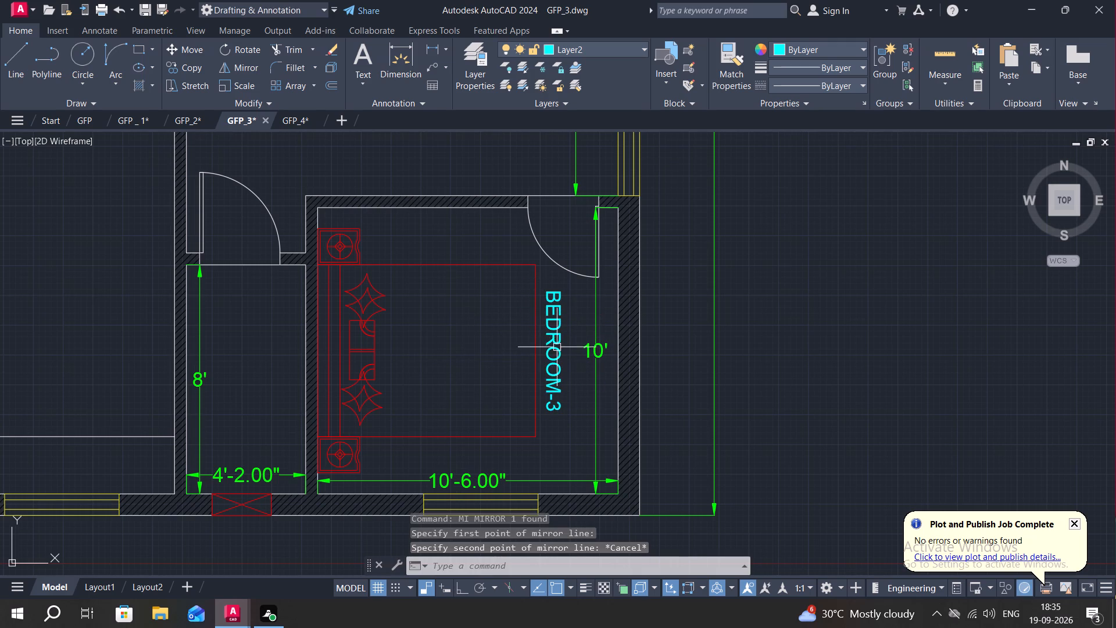
Copy the vertical BEDROOM-3 label from the lower-right bedroom to the empty area outside the plan's right wall.
{"action": "scroll", "coordinate": [556, 347], "scroll_direction": "up", "scroll_amount": 1}
{"action": "type", "text": "CO"}
{"action": "key", "text": "space"}
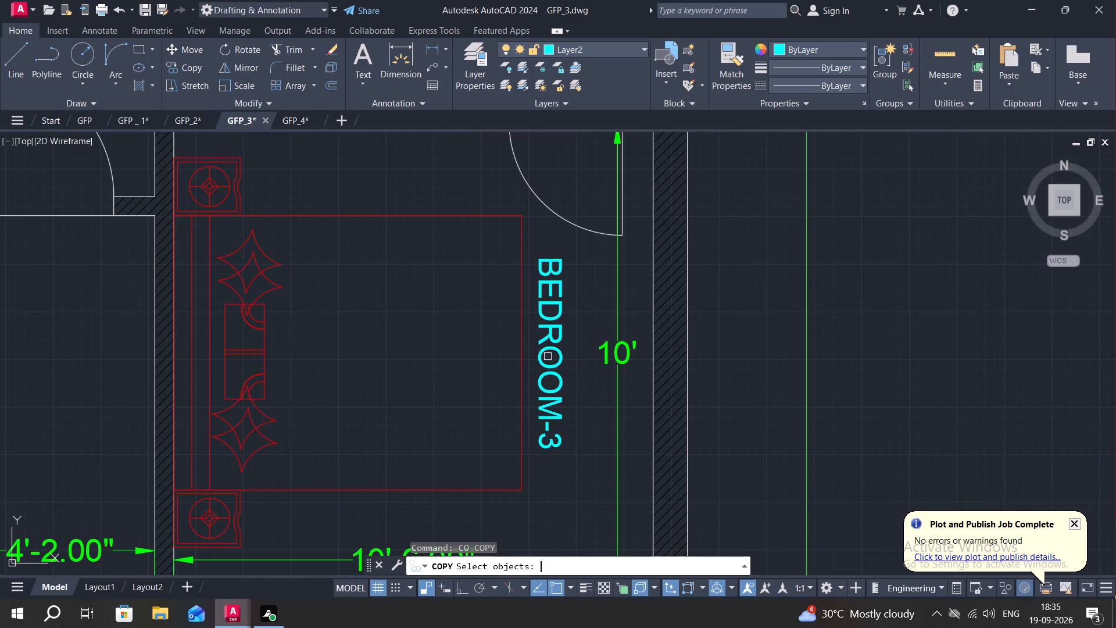
{"action": "left_click", "coordinate": [559, 355]}
{"action": "right_click", "coordinate": [559, 355]}
{"action": "left_click", "coordinate": [559, 355]}
{"action": "middle_click_drag", "start_coordinate": [674, 343], "coordinate": [432, 331]}
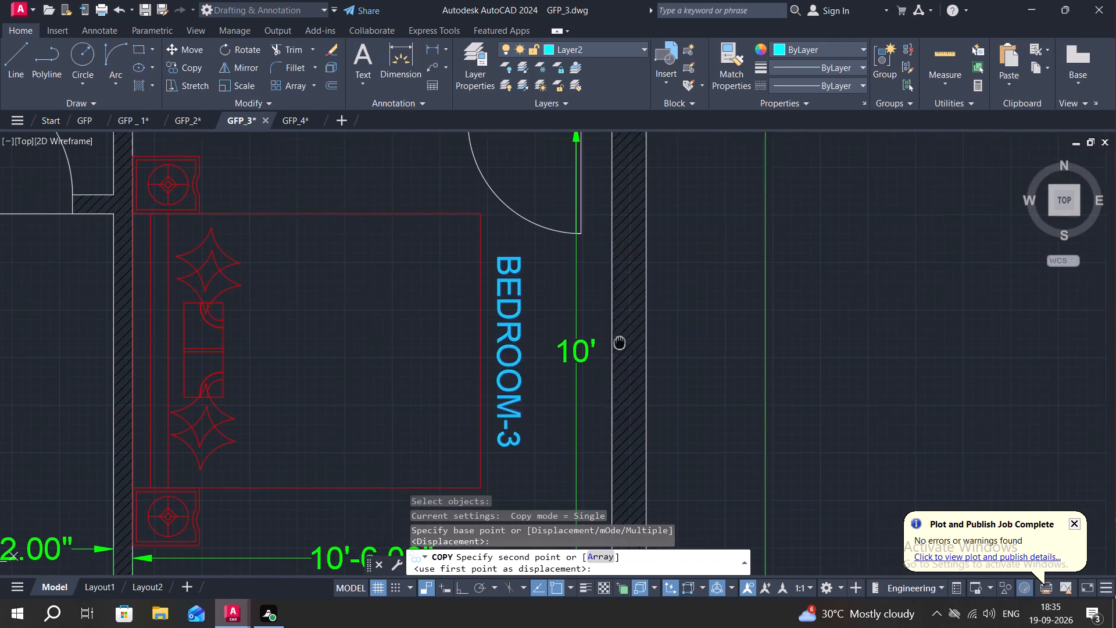
{"action": "middle_click_drag", "start_coordinate": [432, 331], "coordinate": [398, 321]}
{"action": "left_click", "coordinate": [687, 334]}
{"action": "key", "text": "Escape"}
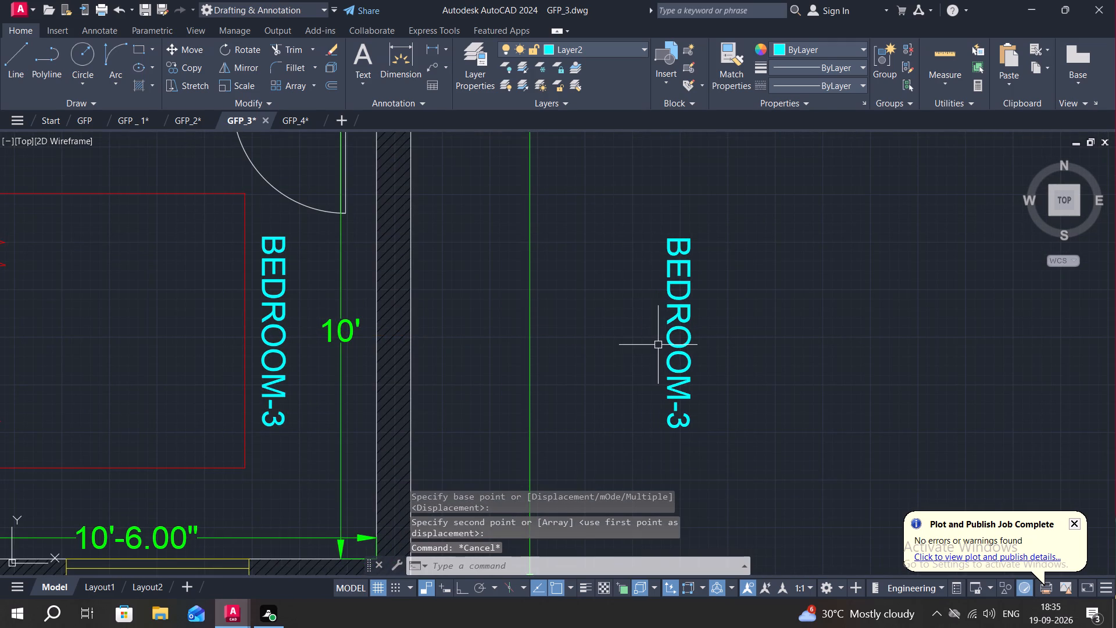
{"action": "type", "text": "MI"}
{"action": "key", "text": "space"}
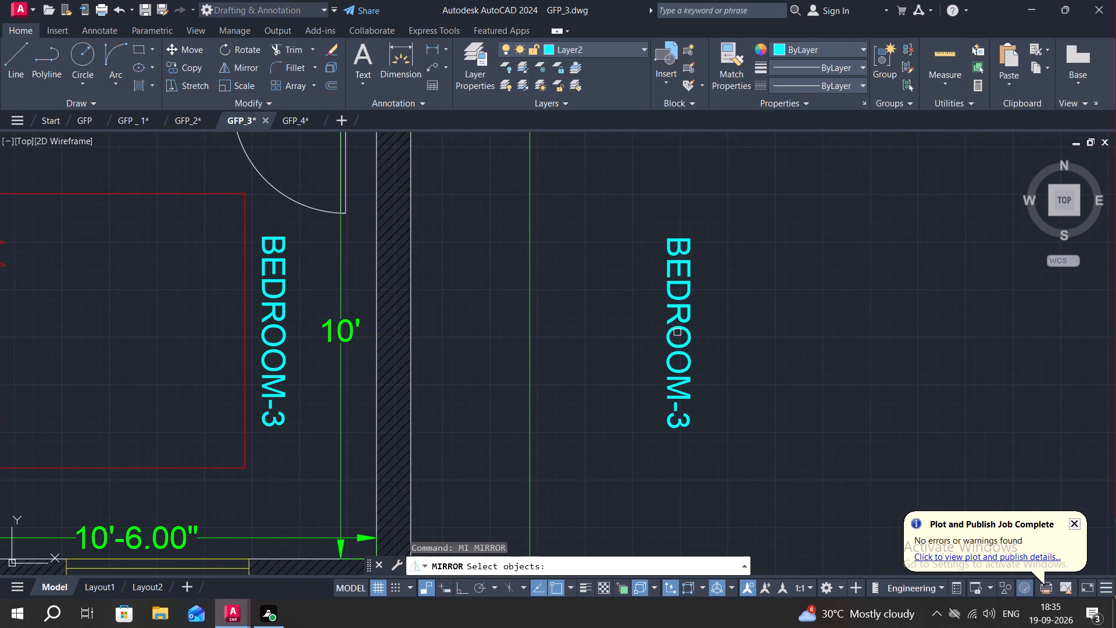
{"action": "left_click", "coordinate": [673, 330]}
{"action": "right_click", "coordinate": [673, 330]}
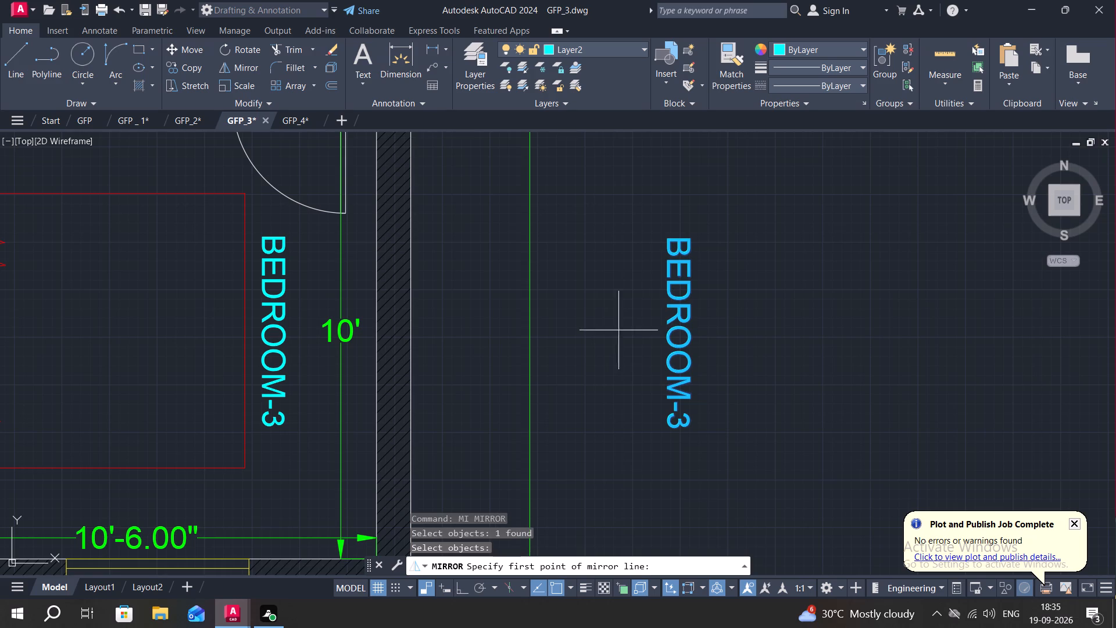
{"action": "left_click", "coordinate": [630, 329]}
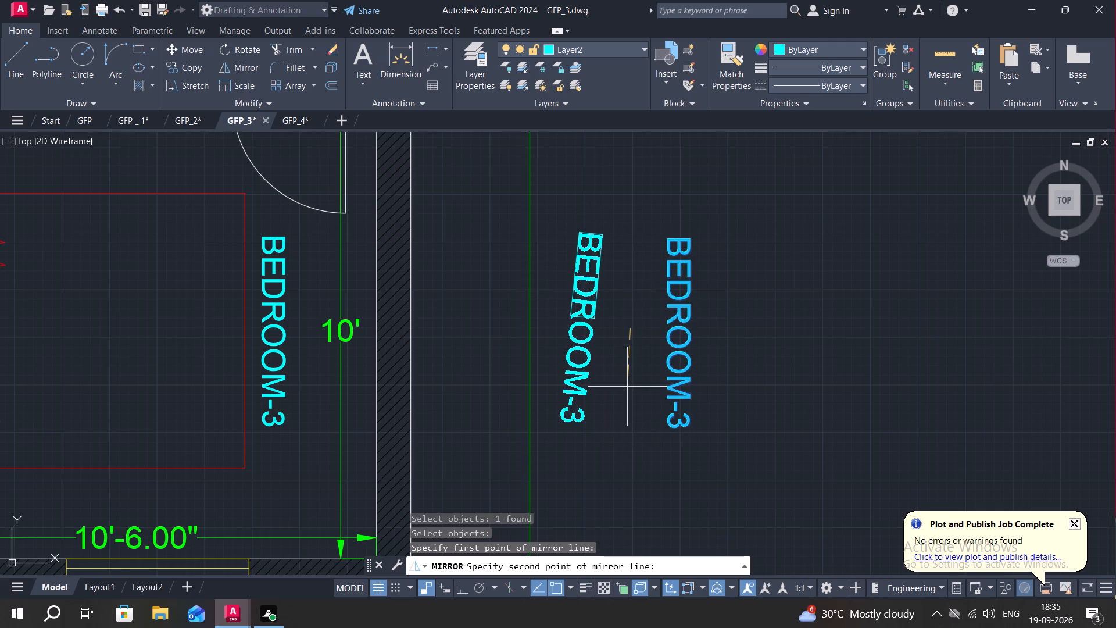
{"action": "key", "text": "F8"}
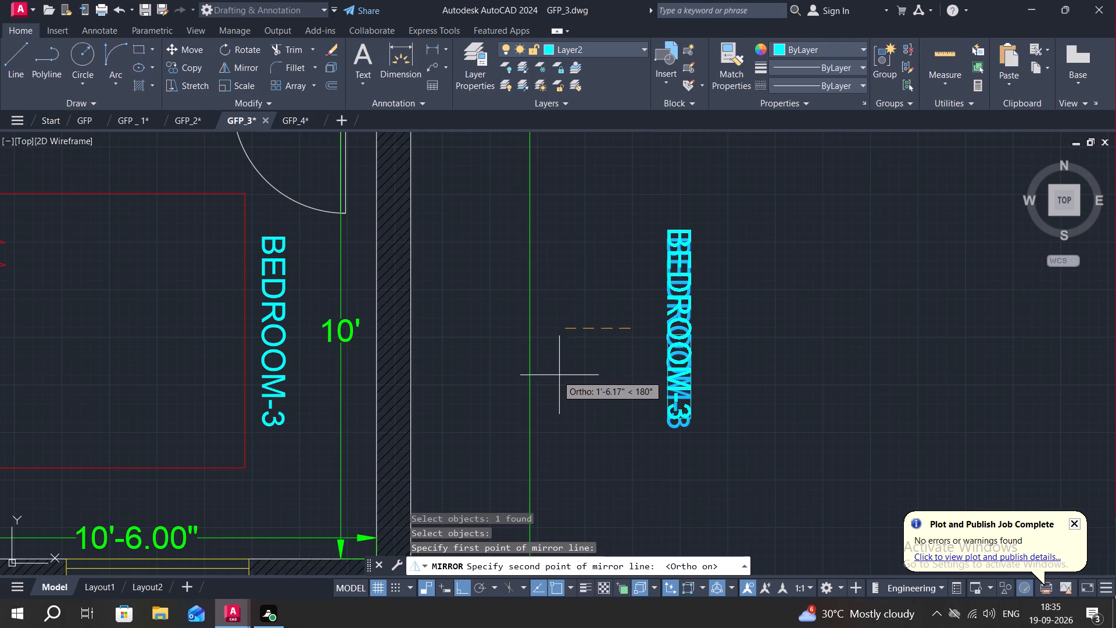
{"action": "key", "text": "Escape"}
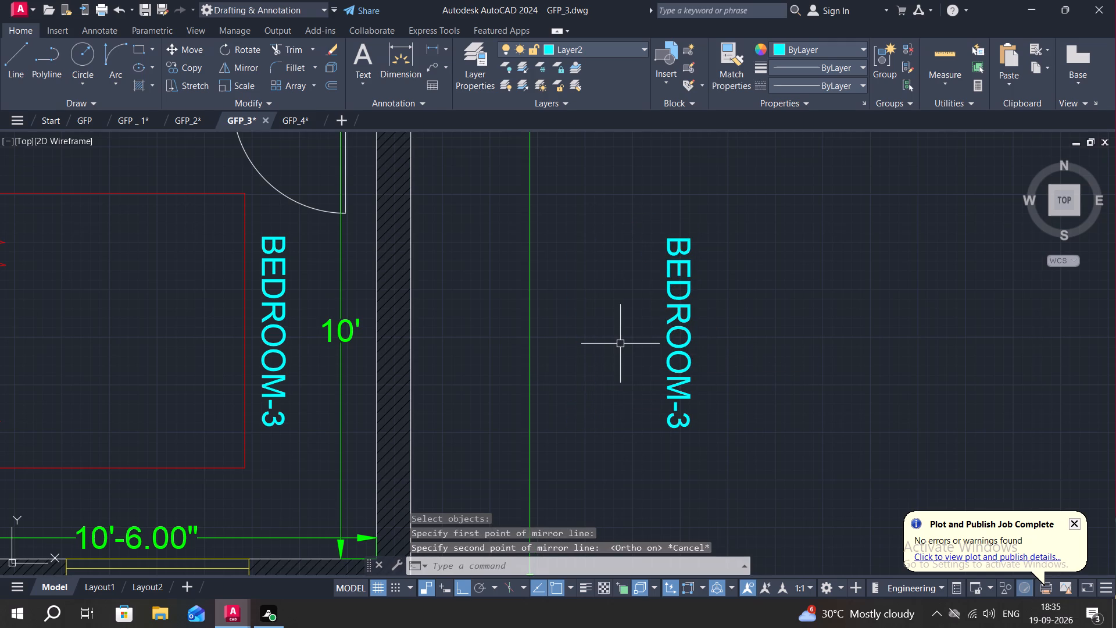
Rotate the BEDROOM-3 label outside the right wall by 180°, with Ortho on, so it reads upward.
{"action": "key", "text": "r"}
{"action": "type", "text": "O"}
{"action": "key", "text": "space"}
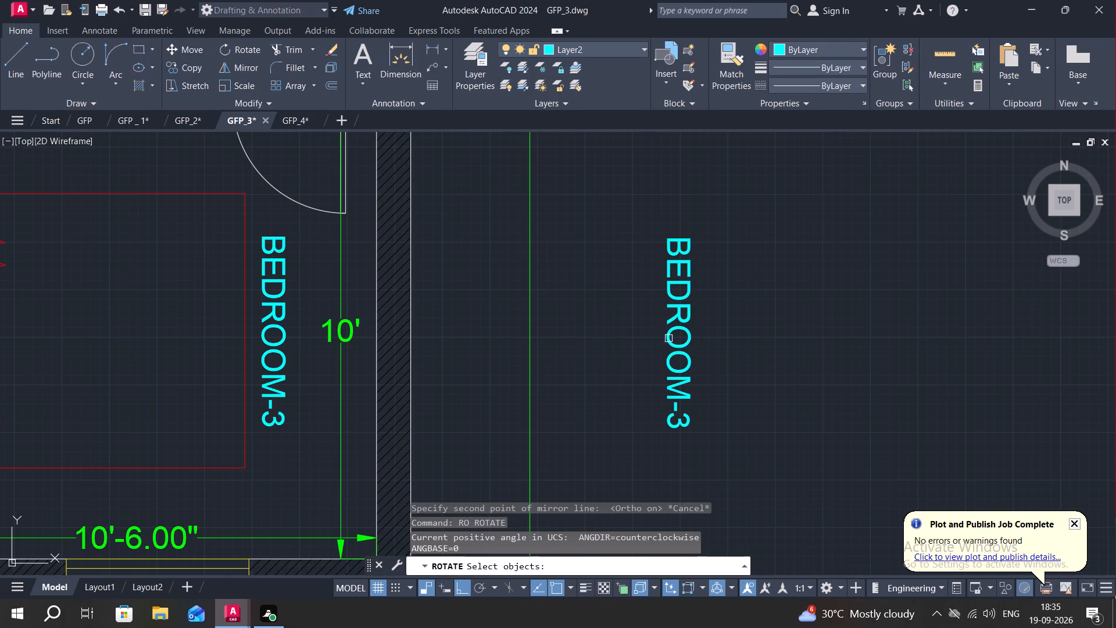
{"action": "left_click", "coordinate": [688, 332]}
{"action": "right_click", "coordinate": [685, 331]}
{"action": "left_click", "coordinate": [667, 324]}
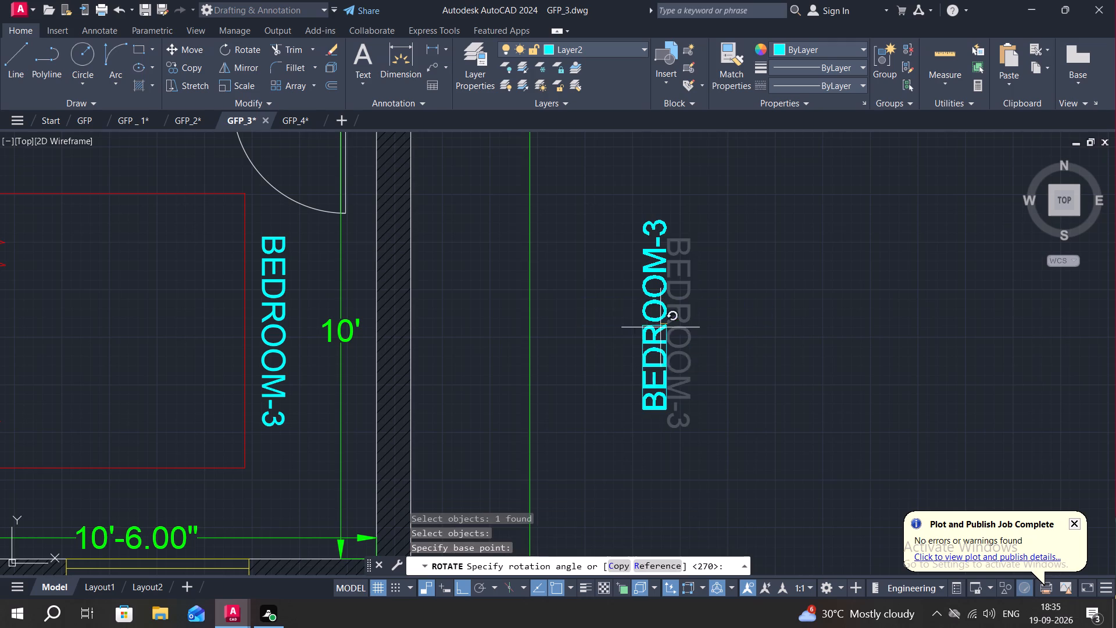
{"action": "left_click", "coordinate": [607, 362]}
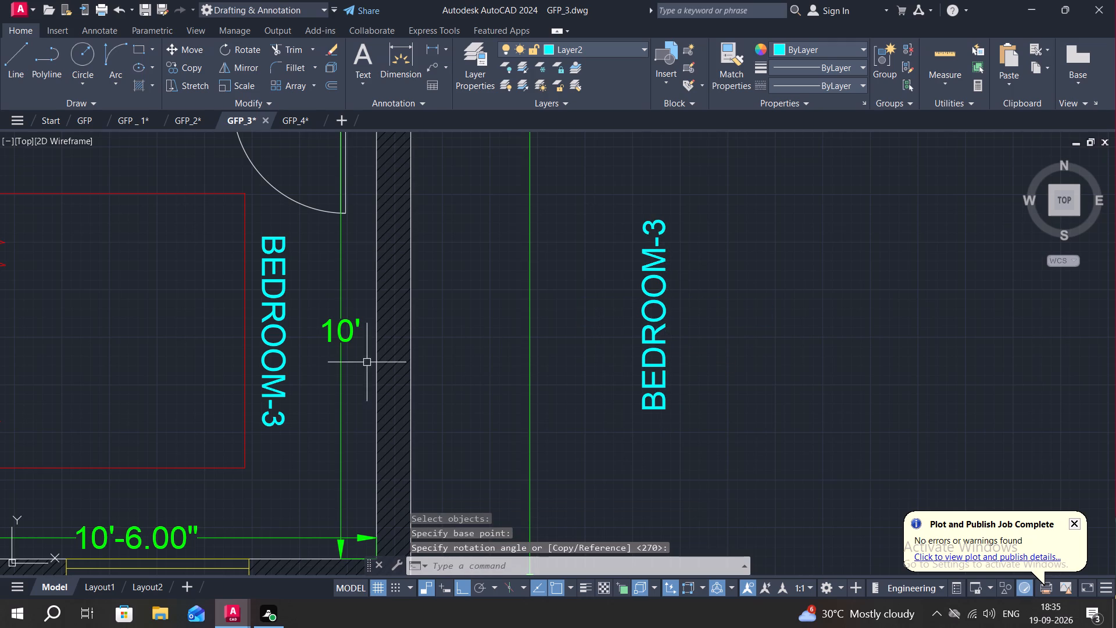
Delete the downward-reading BEDROOM-3 label inside the lower-right bedroom.
{"action": "left_click", "coordinate": [284, 336]}
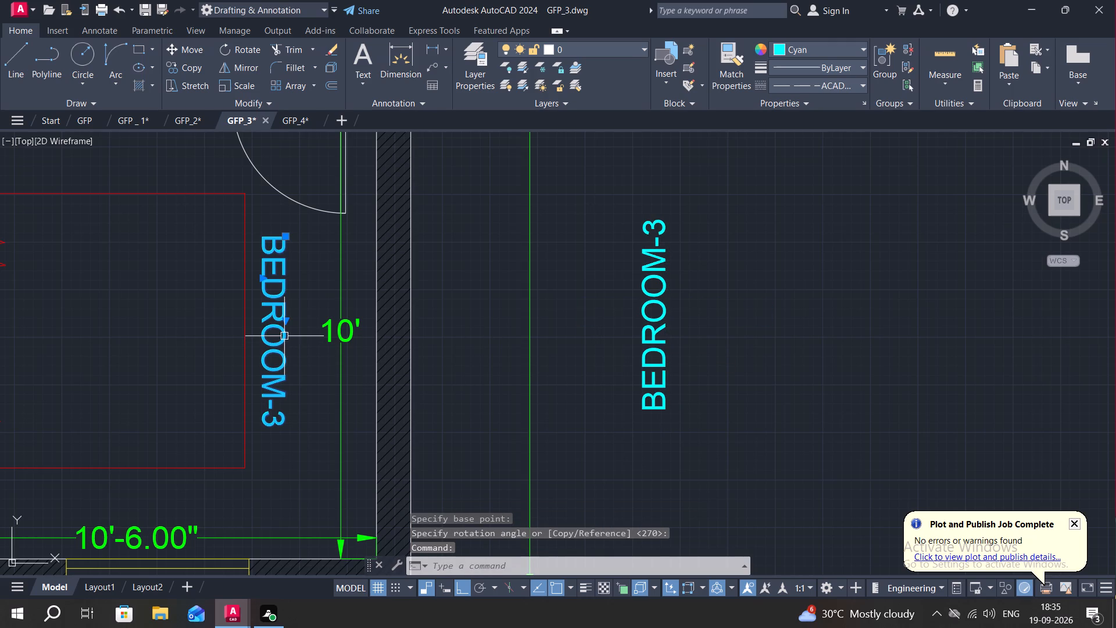
{"action": "key", "text": "Delete"}
Copy the upward-reading BEDROOM-3 label into the lower-right bedroom, just inside the foot of the bed, with Ortho off.
{"action": "type", "text": "CO"}
{"action": "key", "text": "space"}
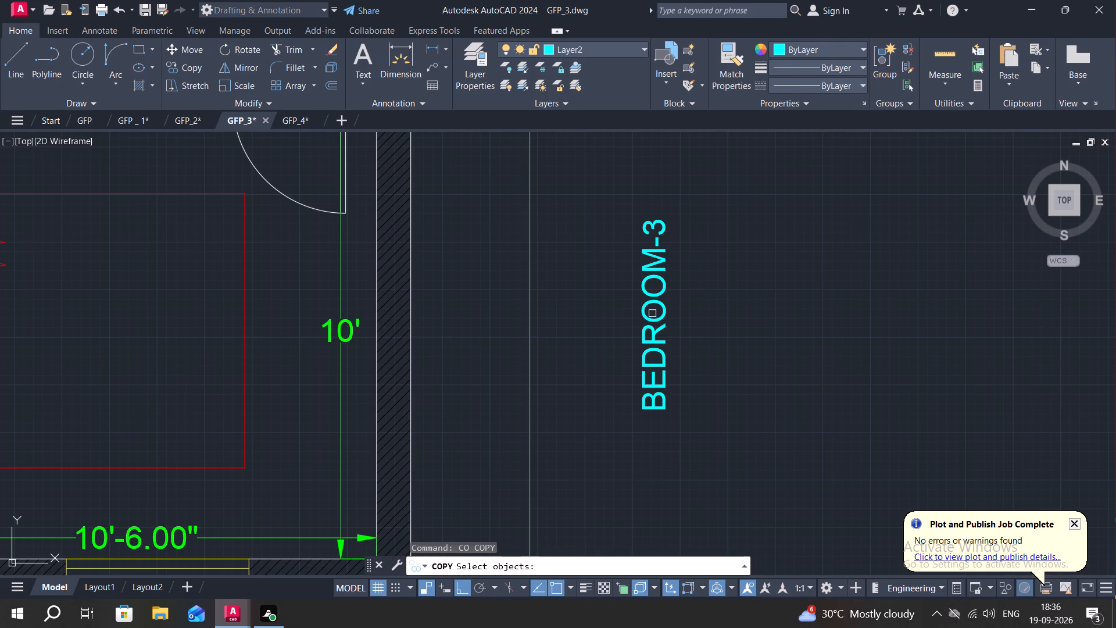
{"action": "left_click", "coordinate": [646, 306]}
{"action": "right_click", "coordinate": [642, 302]}
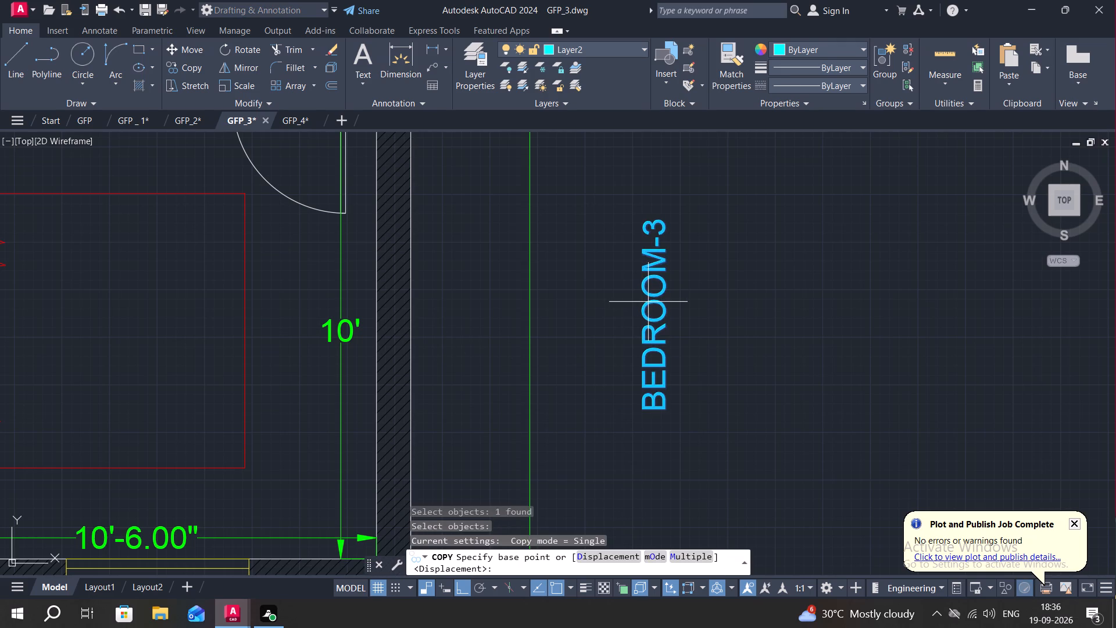
{"action": "left_click", "coordinate": [648, 302]}
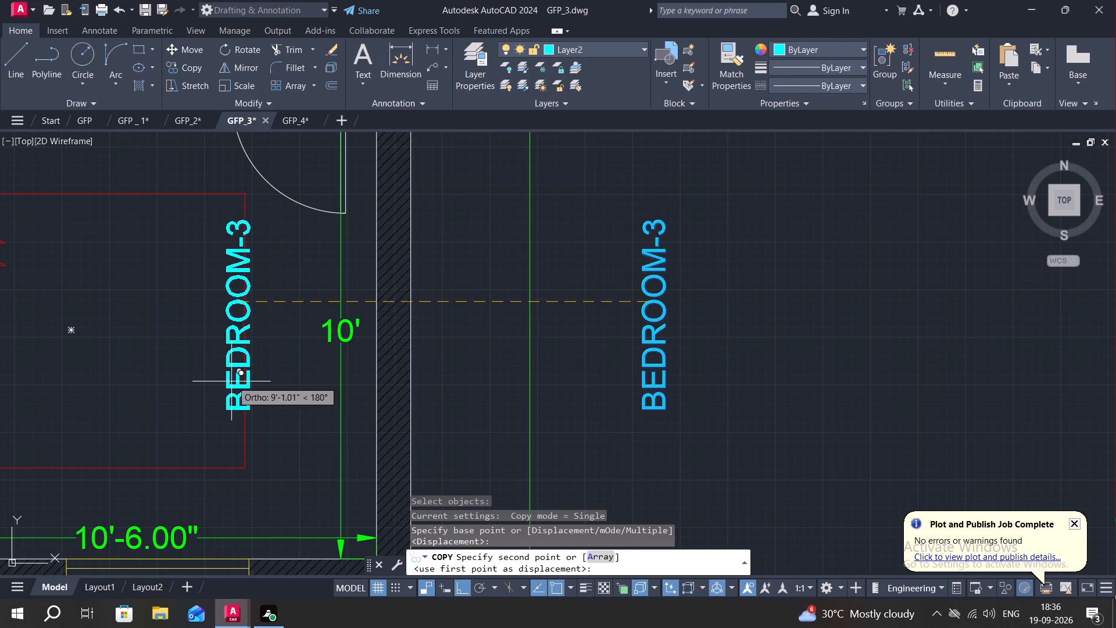
{"action": "key", "text": "F8"}
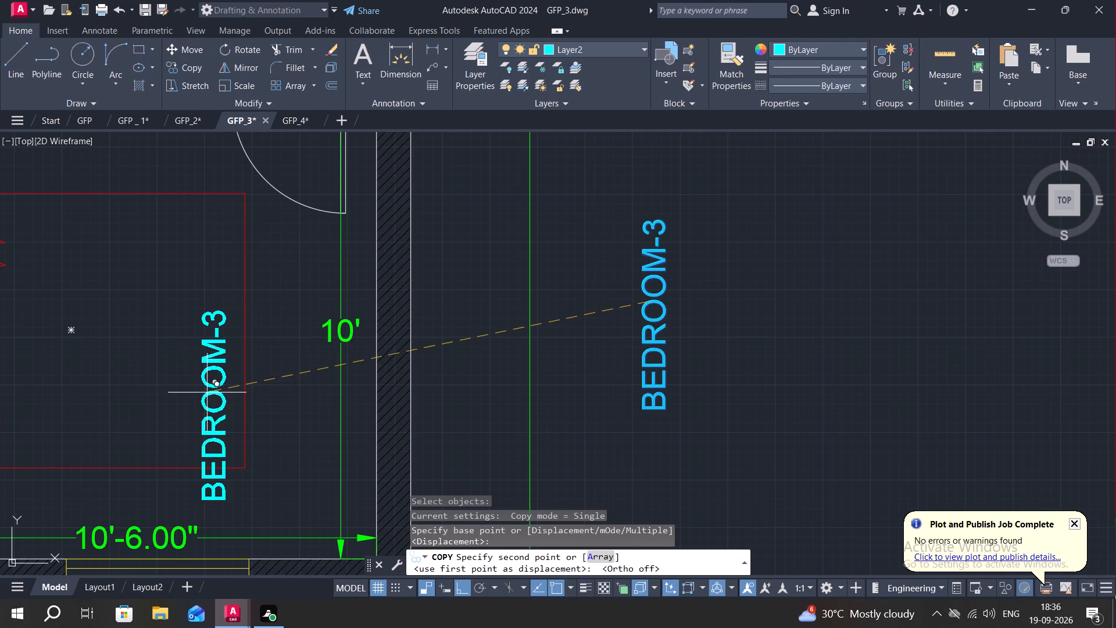
{"action": "left_click", "coordinate": [213, 322]}
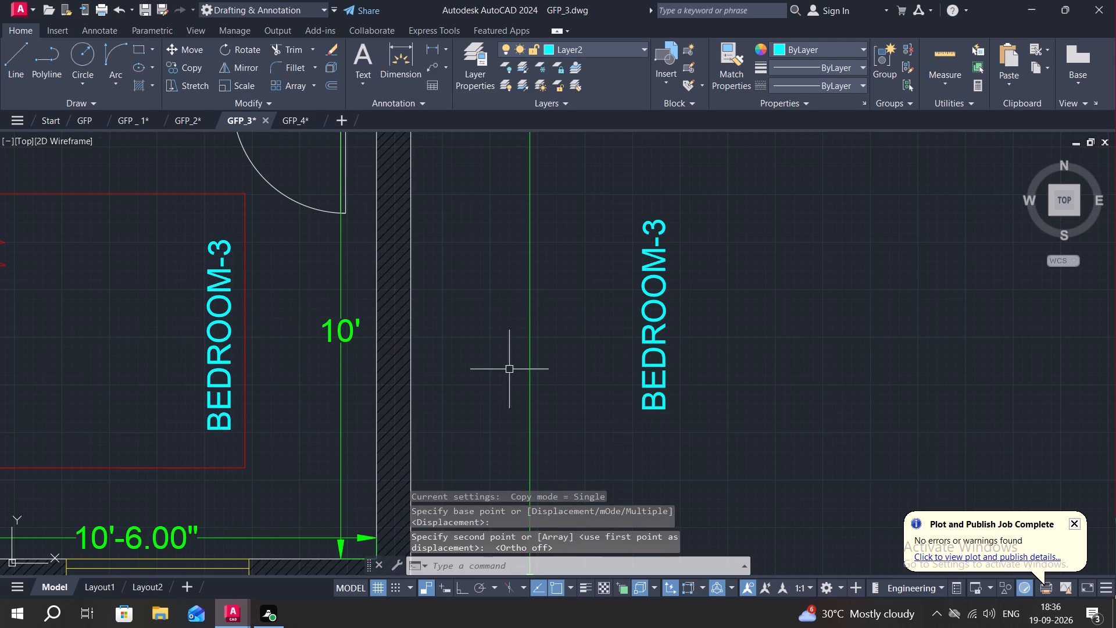
Delete the BEDROOM-3 label outside the plan's right wall.
{"action": "left_click", "coordinate": [650, 317]}
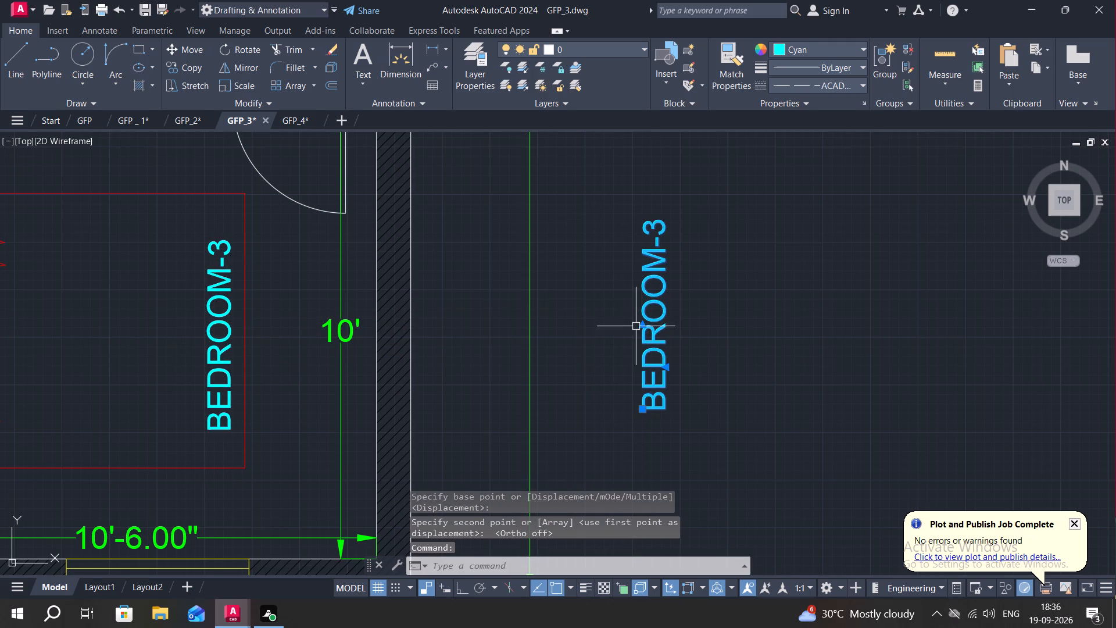
{"action": "key", "text": "Delete"}
Copy the upward-reading BEDROOM-3 label from the lower-right bedroom to just outside the right-hand 37' dimension line.
{"action": "scroll", "coordinate": [601, 356], "scroll_direction": "down", "scroll_amount": 3}
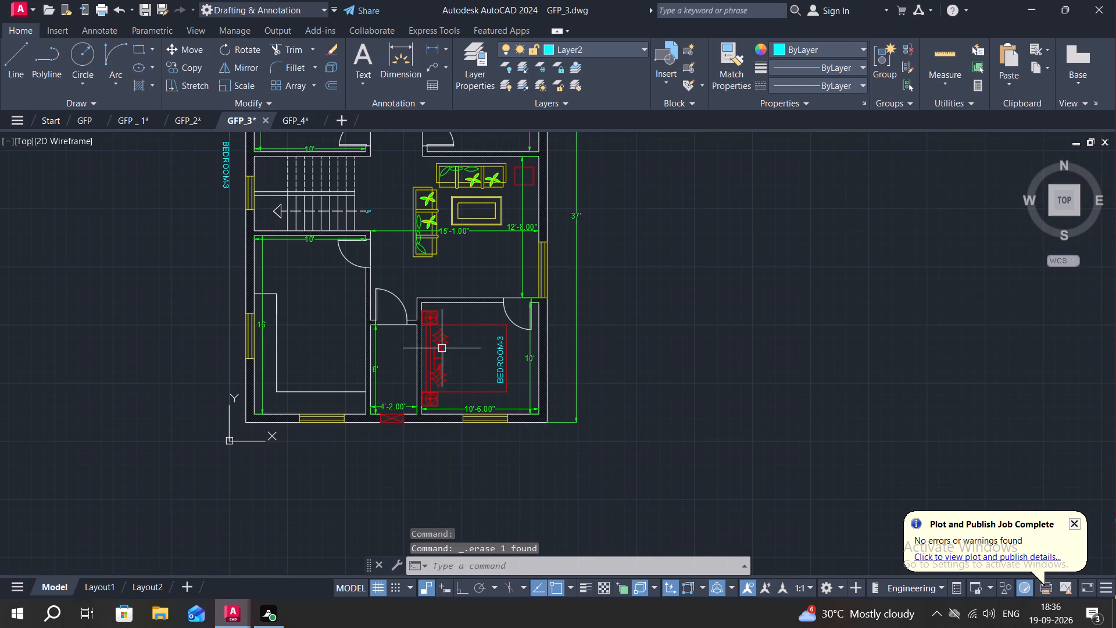
{"action": "middle_click_drag", "start_coordinate": [369, 343], "coordinate": [477, 330]}
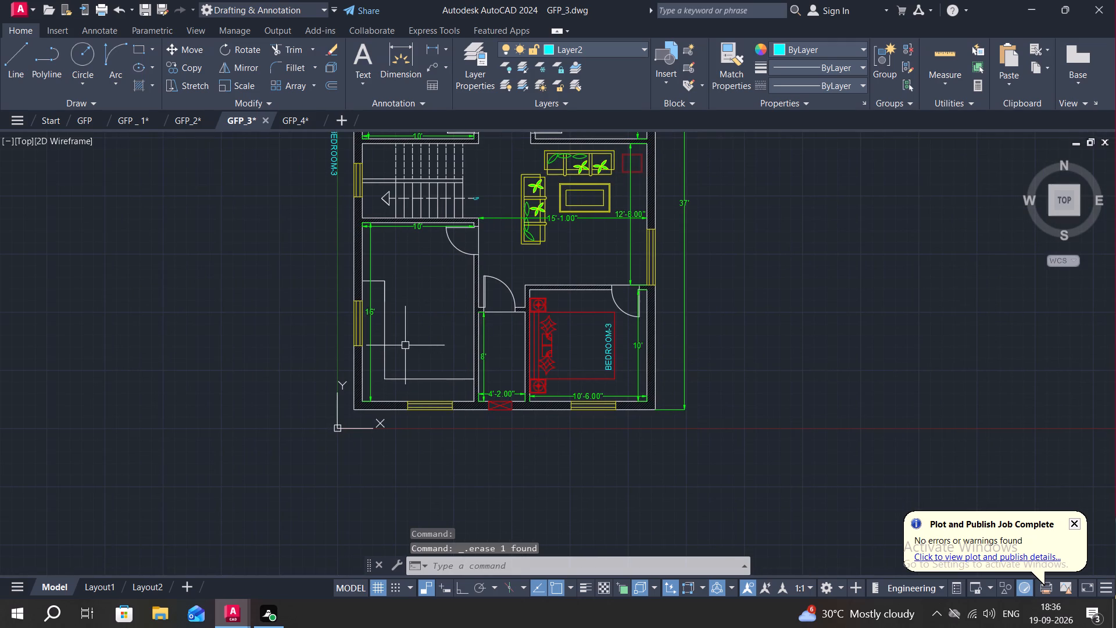
{"action": "key", "text": "c"}
{"action": "key", "text": "o"}
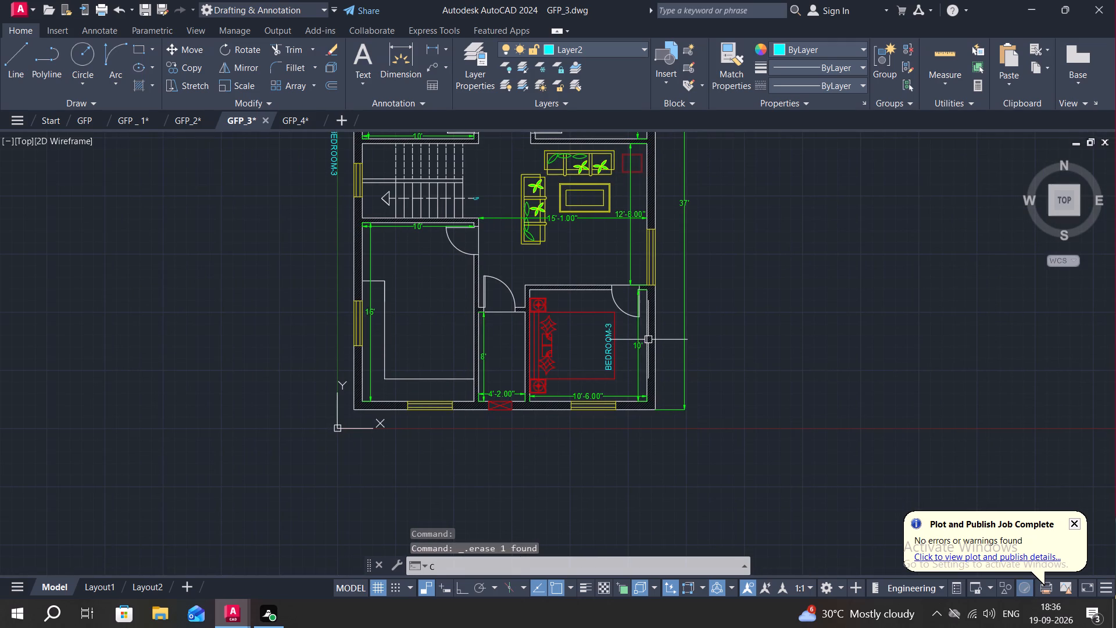
{"action": "key", "text": "space"}
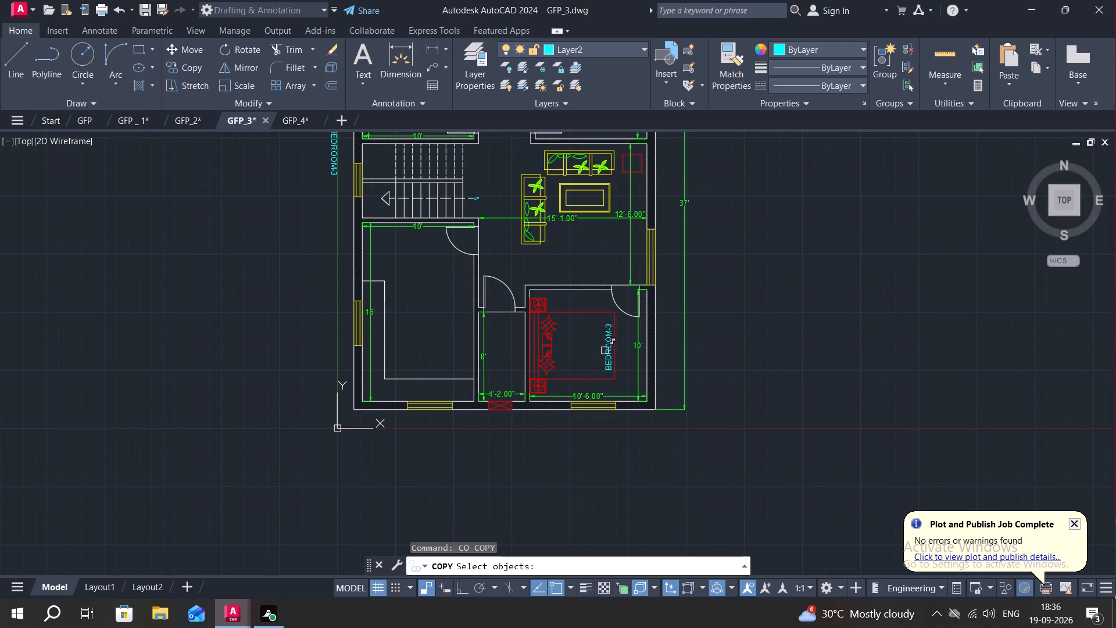
{"action": "left_click", "coordinate": [609, 351]}
{"action": "right_click", "coordinate": [609, 351]}
{"action": "left_click", "coordinate": [609, 351]}
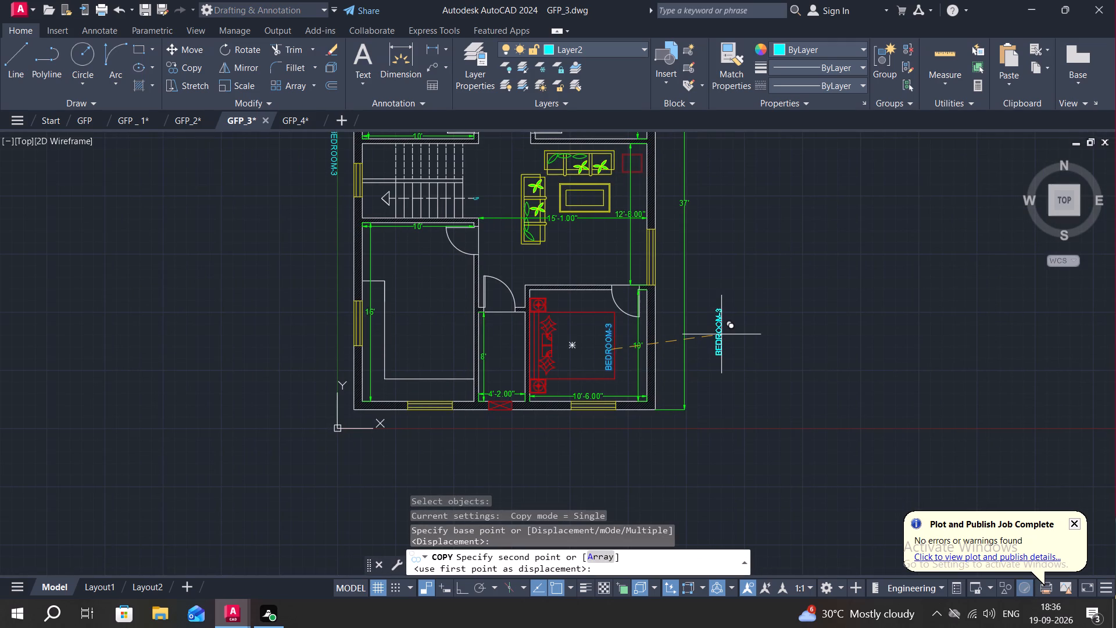
{"action": "left_click", "coordinate": [722, 334]}
Add a second line reading 10'-6"X10'0" to the BEDROOM-3 label outside the right-hand 37' dimension line.
{"action": "middle_click_drag", "start_coordinate": [727, 348], "coordinate": [546, 342]}
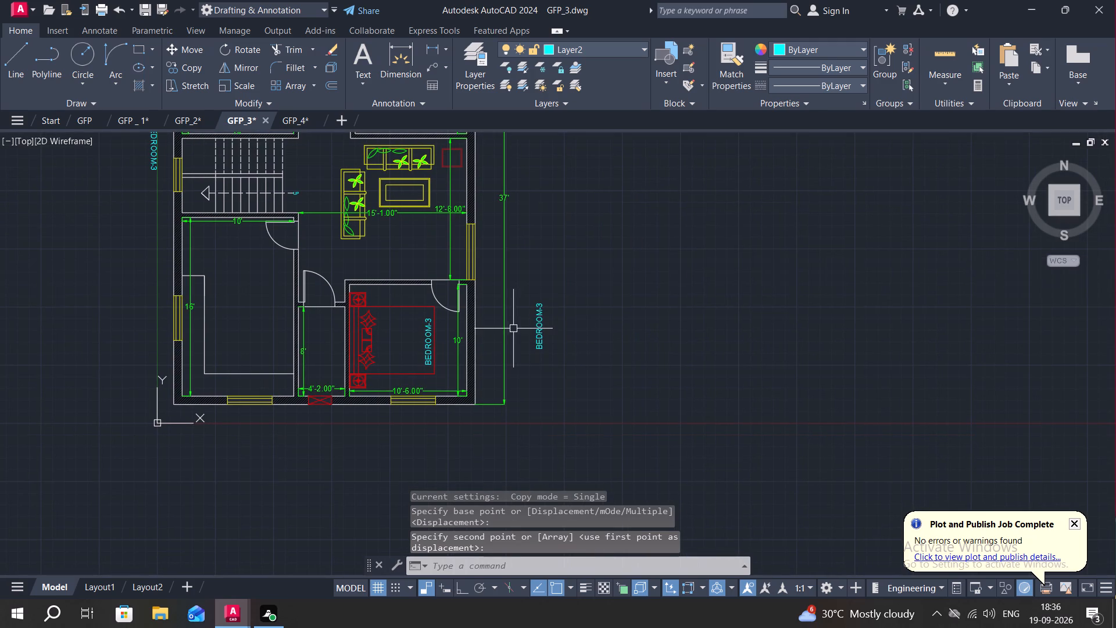
{"action": "double_click", "coordinate": [545, 331]}
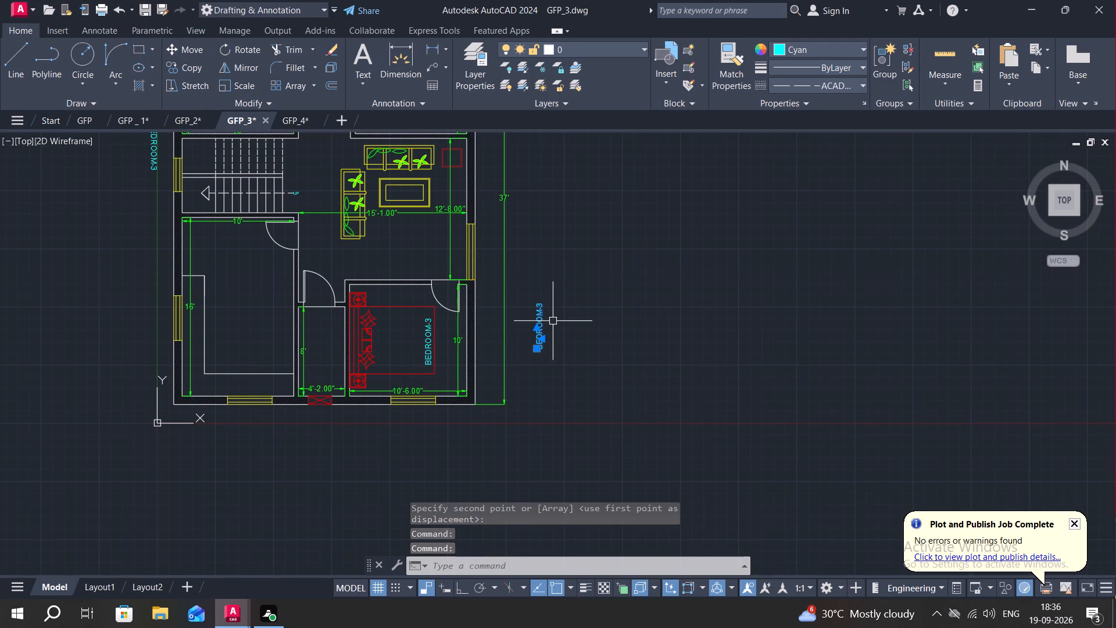
{"action": "key", "text": "Escape"}
{"action": "double_click", "coordinate": [545, 320]}
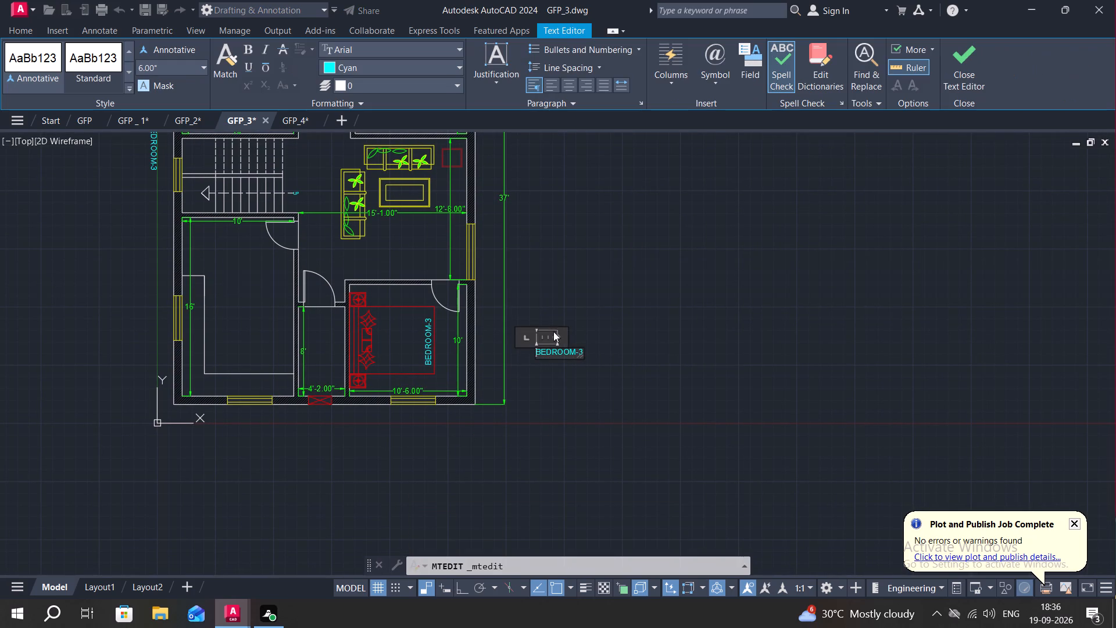
{"action": "scroll", "coordinate": [560, 366], "scroll_direction": "up", "scroll_amount": 4}
{"action": "scroll", "coordinate": [565, 349], "scroll_direction": "down", "scroll_amount": 2}
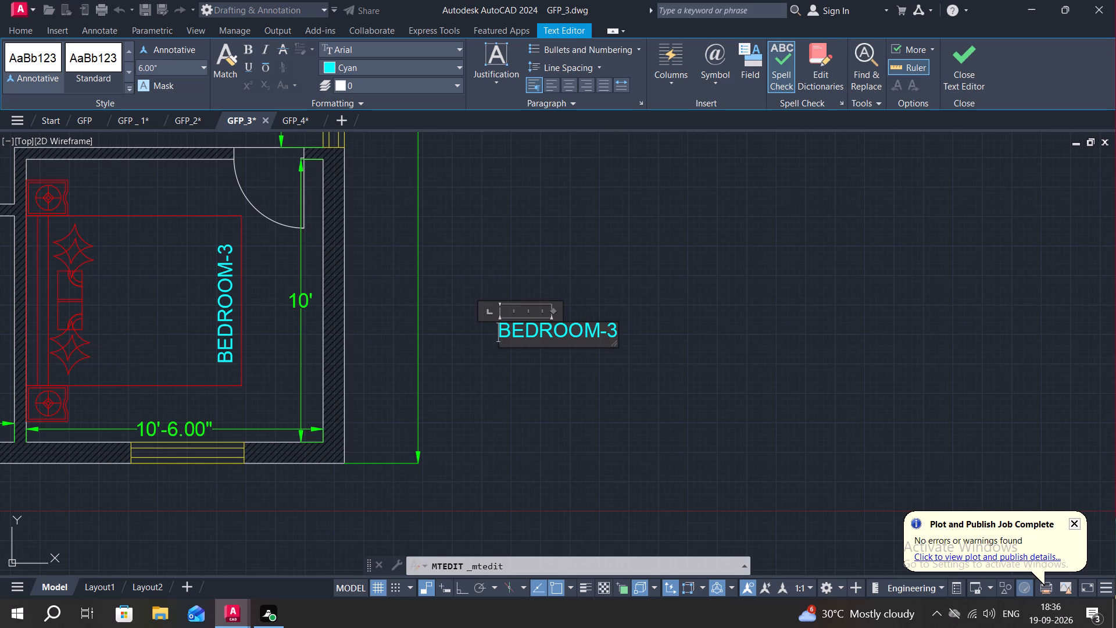
{"action": "scroll", "coordinate": [613, 333], "scroll_direction": "up", "scroll_amount": 2}
{"action": "left_click", "coordinate": [620, 342]}
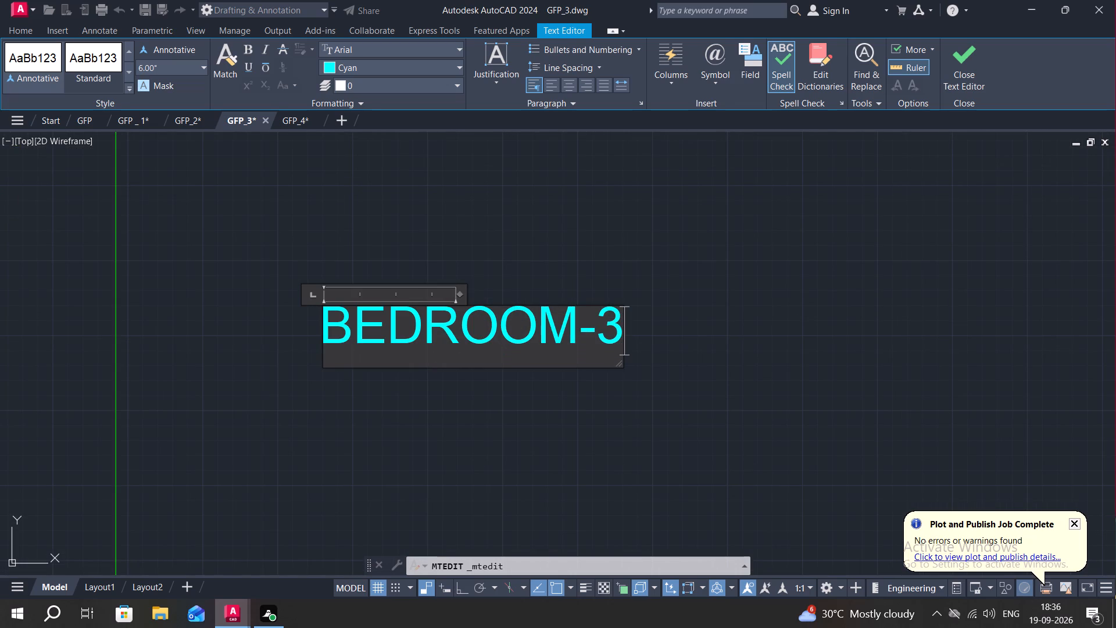
{"action": "key", "text": "Return"}
{"action": "scroll", "coordinate": [603, 345], "scroll_direction": "down", "scroll_amount": 2}
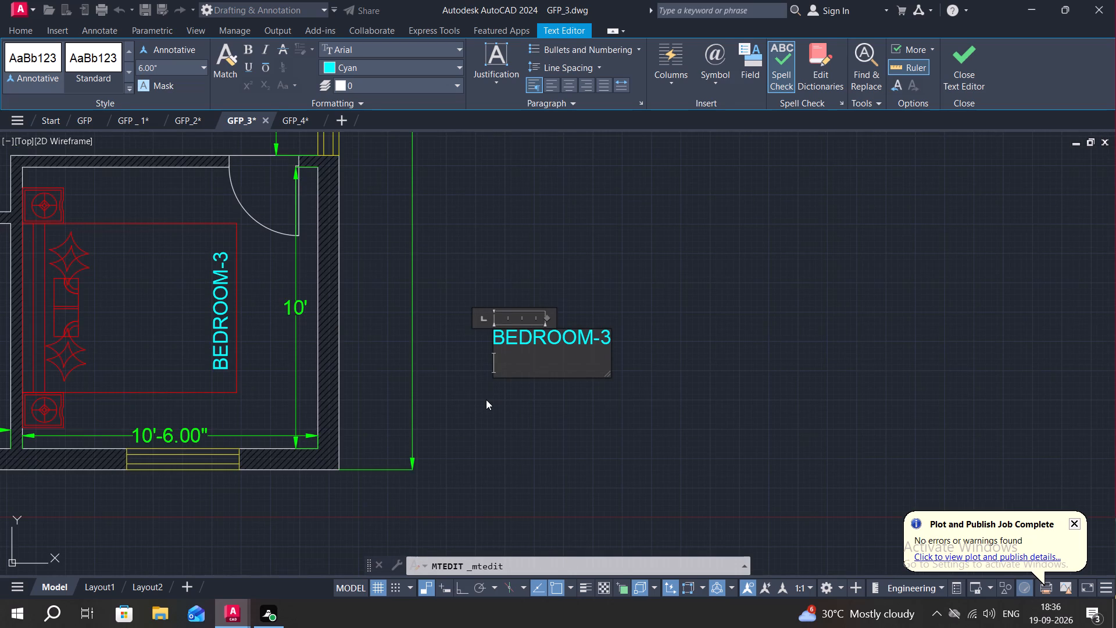
{"action": "type", "text": "10"}
{"action": "key", "text": "apostrophe"}
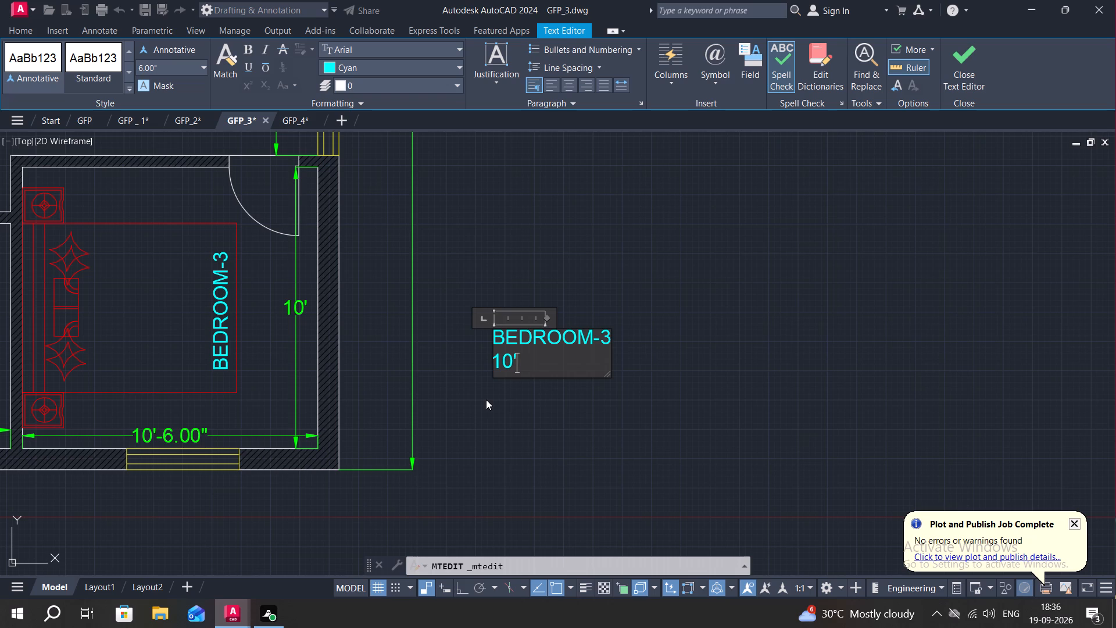
{"action": "key", "text": "minus"}
{"action": "key", "text": "6"}
{"action": "key", "text": "shift+quotedbl"}
{"action": "key", "text": "x"}
{"action": "type", "text": "10'"}
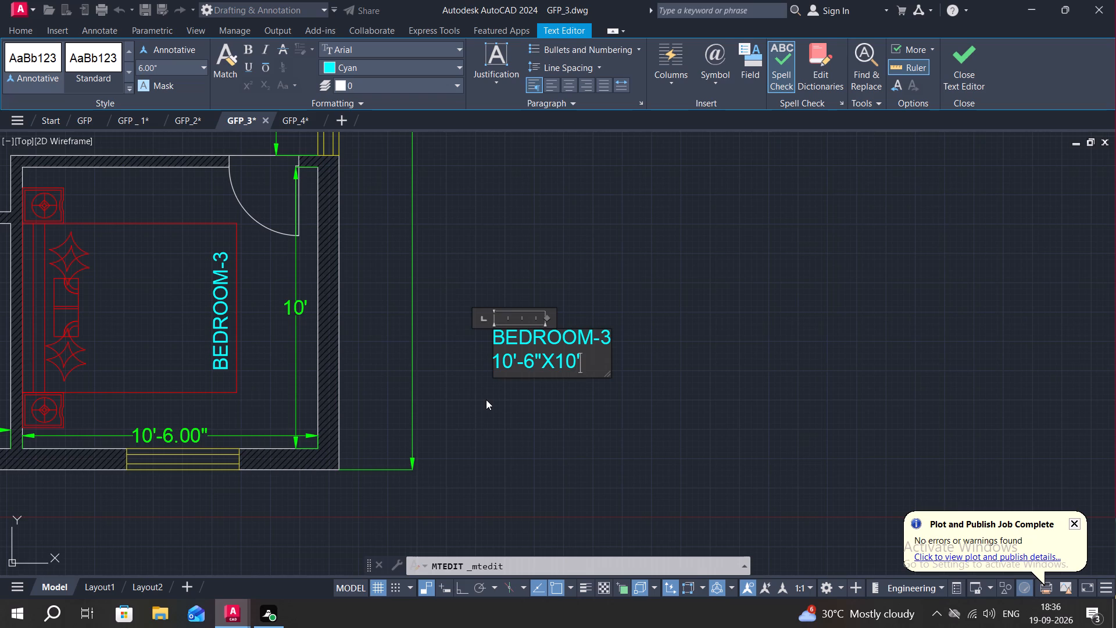
{"action": "key", "text": "0"}
{"action": "key", "text": "shift+quotedbl"}
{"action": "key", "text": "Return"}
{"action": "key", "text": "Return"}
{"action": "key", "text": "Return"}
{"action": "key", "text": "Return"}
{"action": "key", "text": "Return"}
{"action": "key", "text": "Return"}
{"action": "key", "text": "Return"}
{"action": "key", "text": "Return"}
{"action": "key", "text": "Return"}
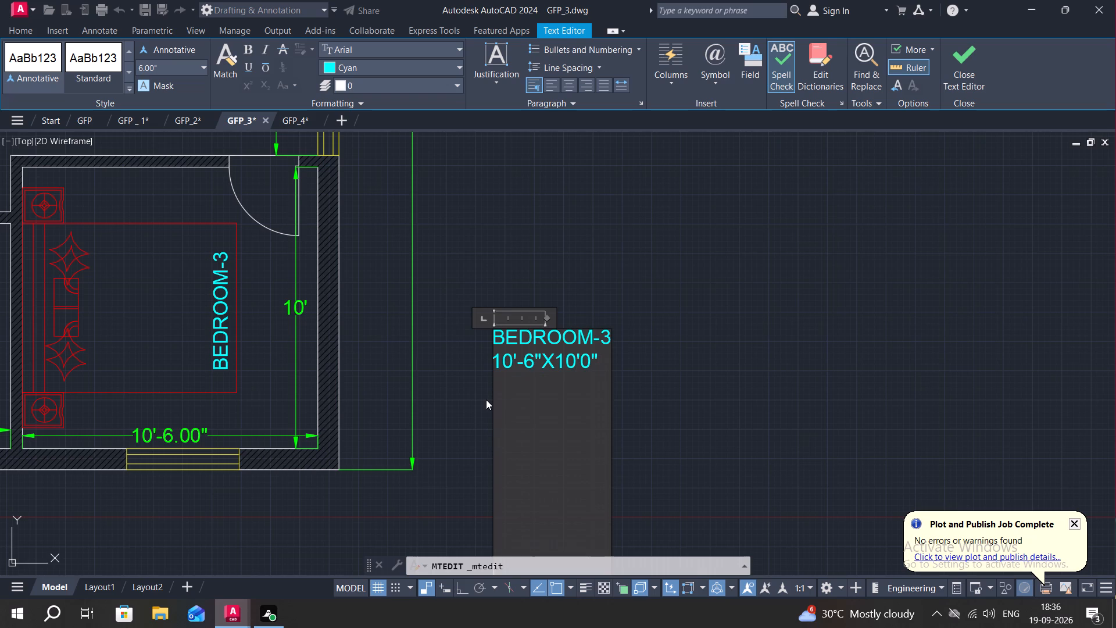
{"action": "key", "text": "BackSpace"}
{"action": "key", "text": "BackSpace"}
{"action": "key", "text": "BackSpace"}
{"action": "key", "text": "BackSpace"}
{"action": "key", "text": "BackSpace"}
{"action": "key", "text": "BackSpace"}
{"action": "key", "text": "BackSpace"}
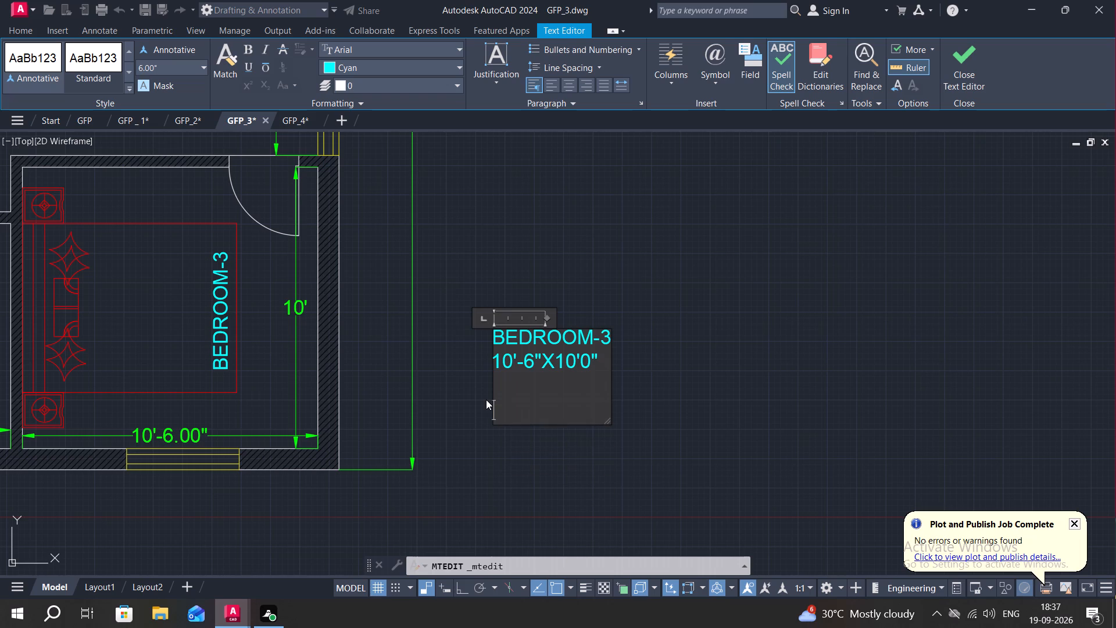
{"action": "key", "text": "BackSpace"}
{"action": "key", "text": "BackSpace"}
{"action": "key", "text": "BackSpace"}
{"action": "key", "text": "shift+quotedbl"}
Finish editing the two-line BEDROOM-3 label outside the plan.
{"action": "left_click", "coordinate": [450, 401]}
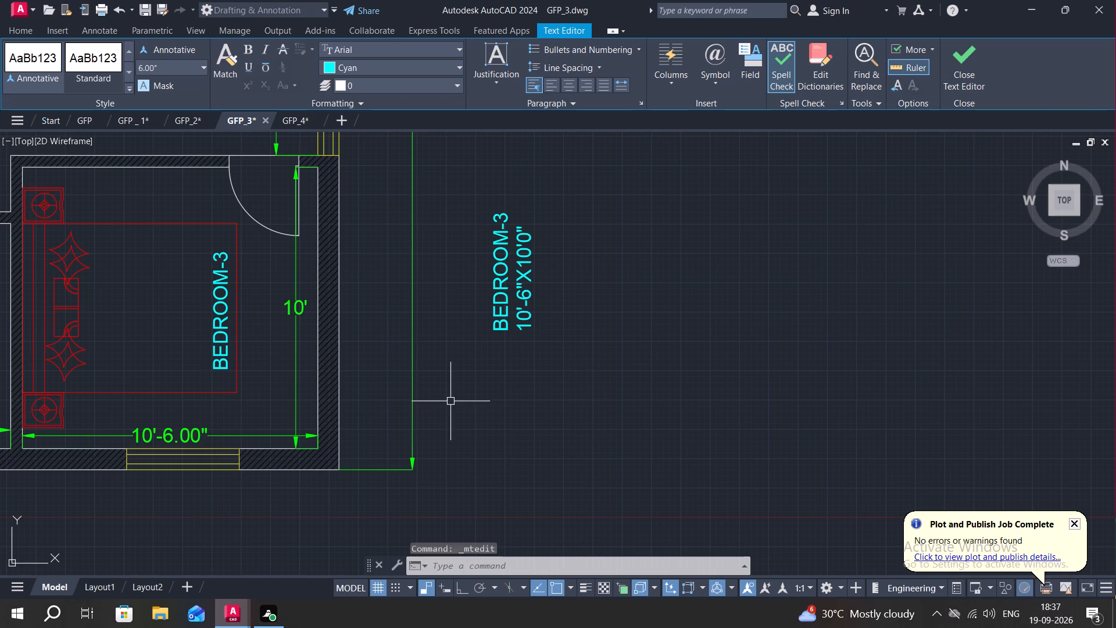
Delete the single-line BEDROOM-3 label inside the lower-right bedroom.
{"action": "left_click", "coordinate": [223, 291]}
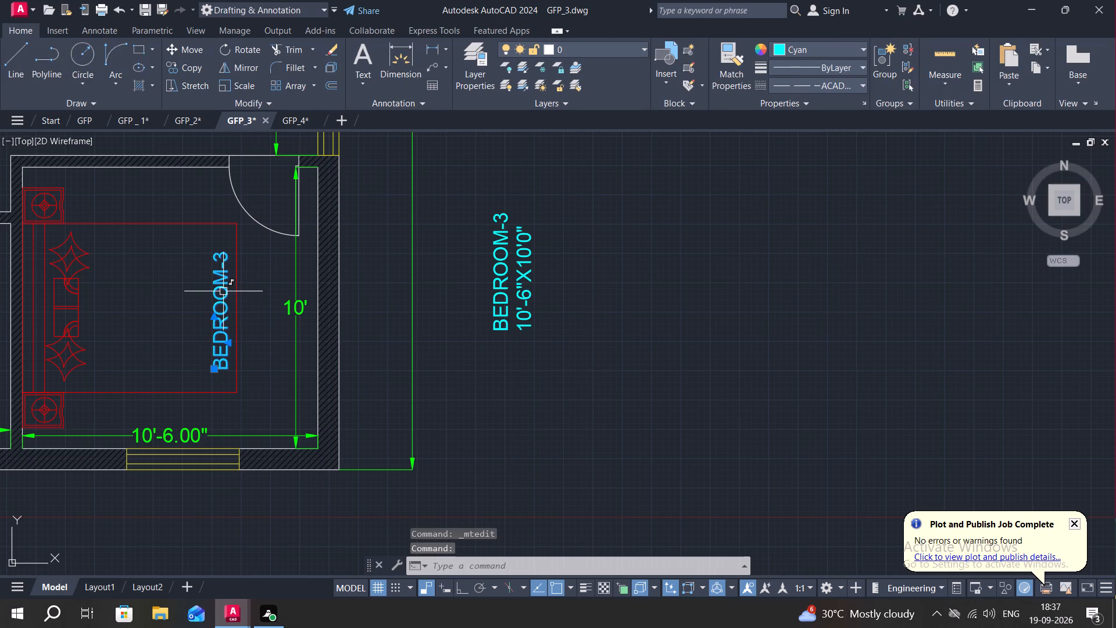
{"action": "key", "text": "Delete"}
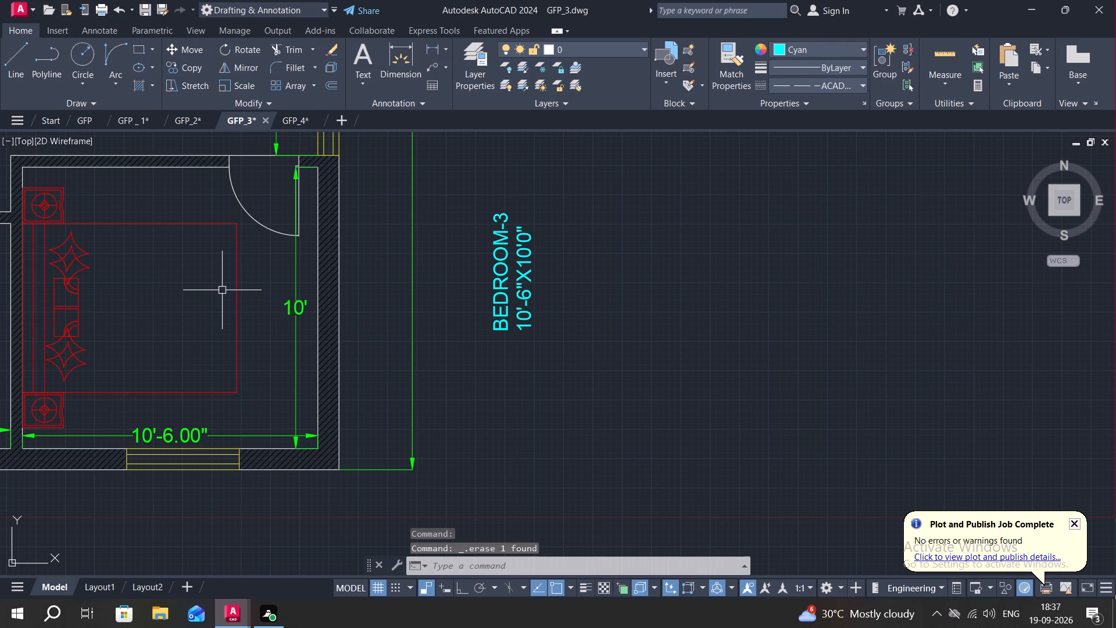
Copy the two-line BEDROOM-3 label with its size into the lower-right bedroom, just inside the foot of the bed.
{"action": "key", "text": "c"}
{"action": "key", "text": "o"}
{"action": "key", "text": "space"}
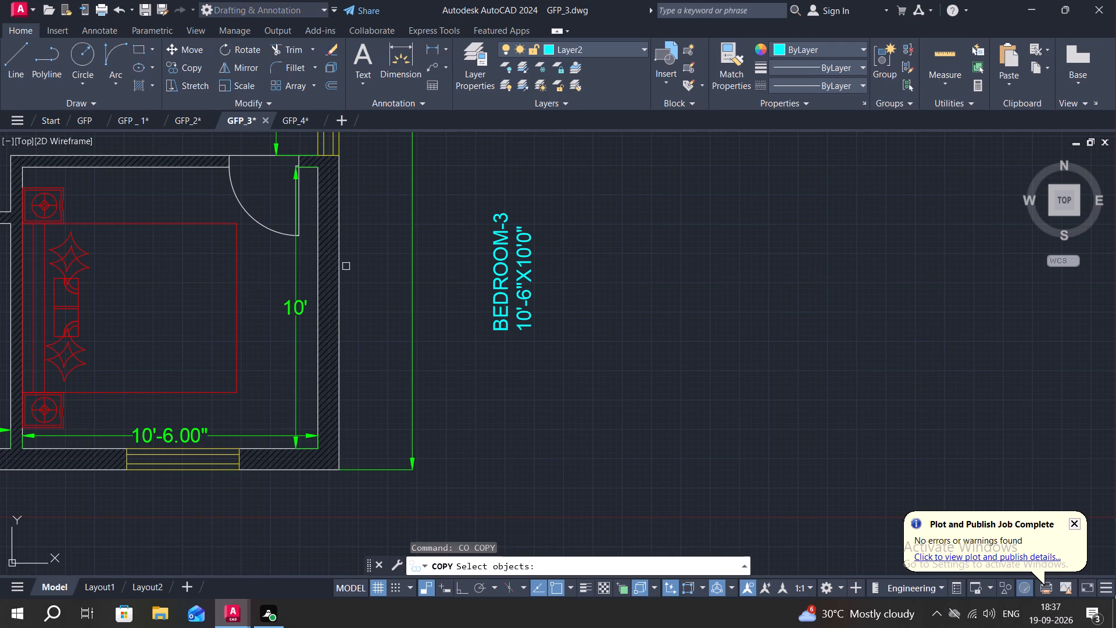
{"action": "left_click", "coordinate": [506, 265]}
{"action": "right_click", "coordinate": [506, 263]}
{"action": "left_click", "coordinate": [506, 263]}
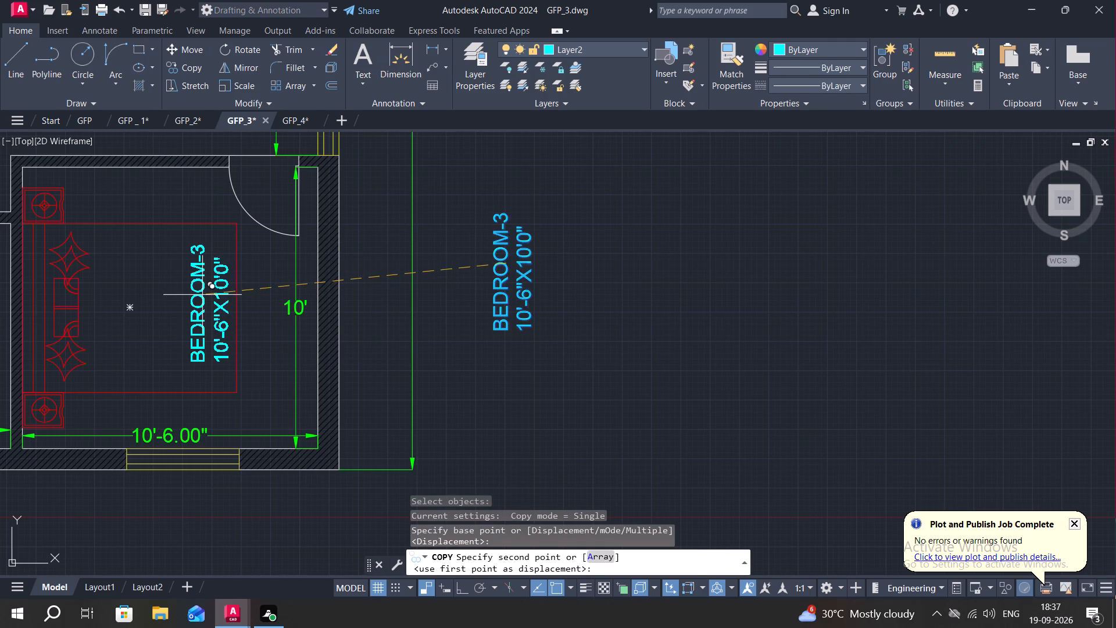
{"action": "left_click", "coordinate": [201, 295]}
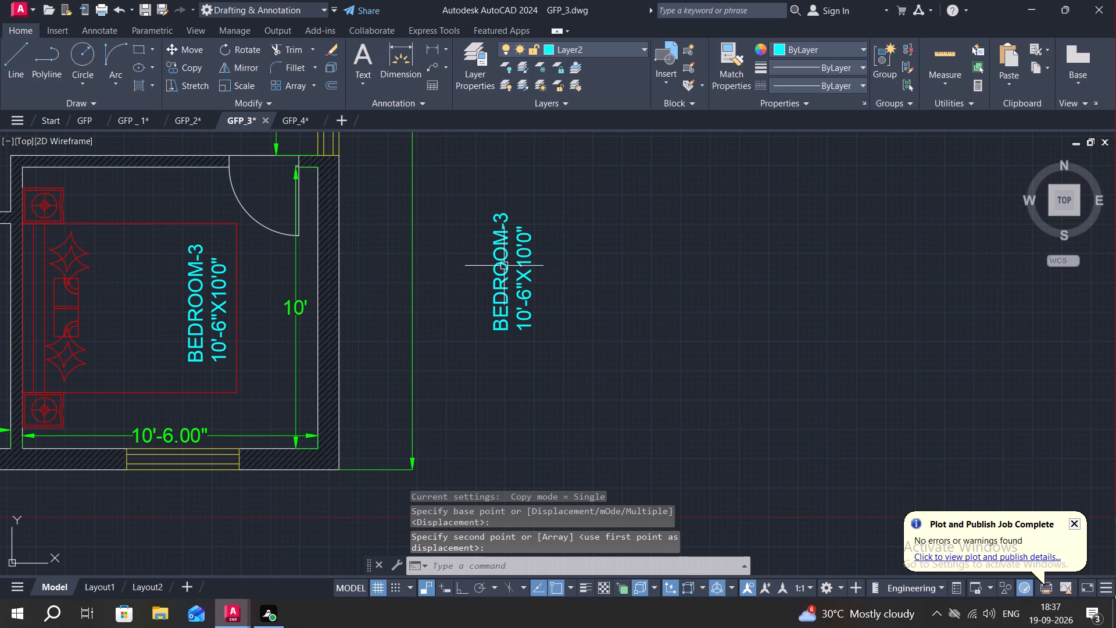
Delete the two-line BEDROOM-3 label outside the right-hand 37' dimension line.
{"action": "left_click", "coordinate": [503, 265]}
{"action": "key", "text": "Delete"}
Copy the BEDROOM-2 label from the upper-right bedroom to the empty area outside the right-hand 37' dimension line.
{"action": "scroll", "coordinate": [466, 274], "scroll_direction": "down", "scroll_amount": 2}
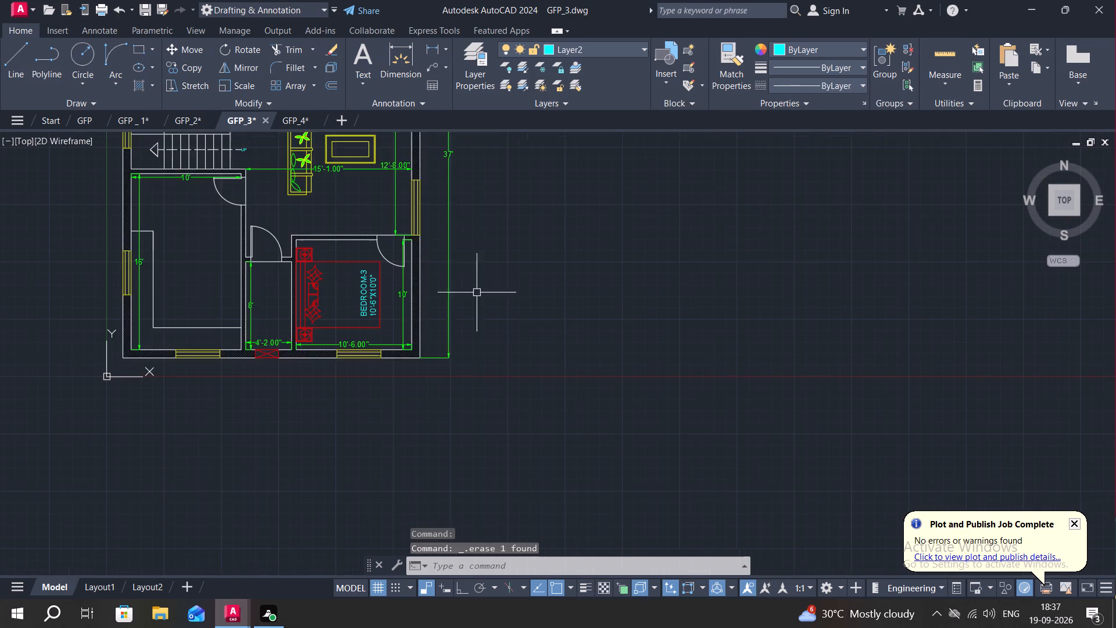
{"action": "middle_click_drag", "start_coordinate": [477, 276], "coordinate": [527, 488]}
{"action": "type", "text": "CO"}
{"action": "key", "text": "space"}
{"action": "left_click", "coordinate": [427, 247]}
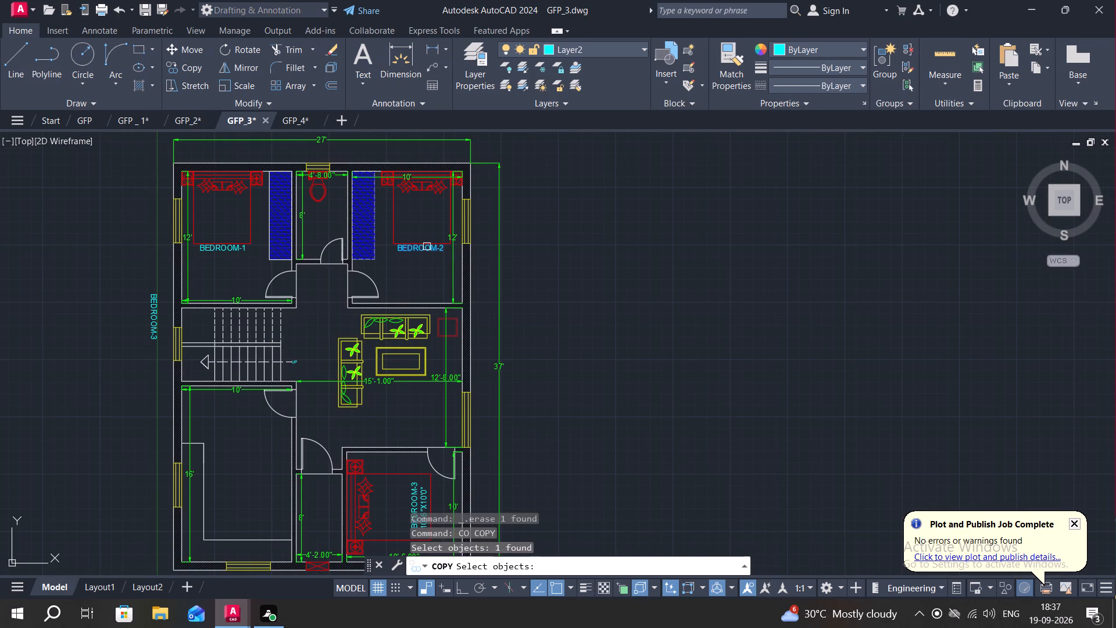
{"action": "right_click", "coordinate": [427, 247]}
{"action": "left_click", "coordinate": [427, 247]}
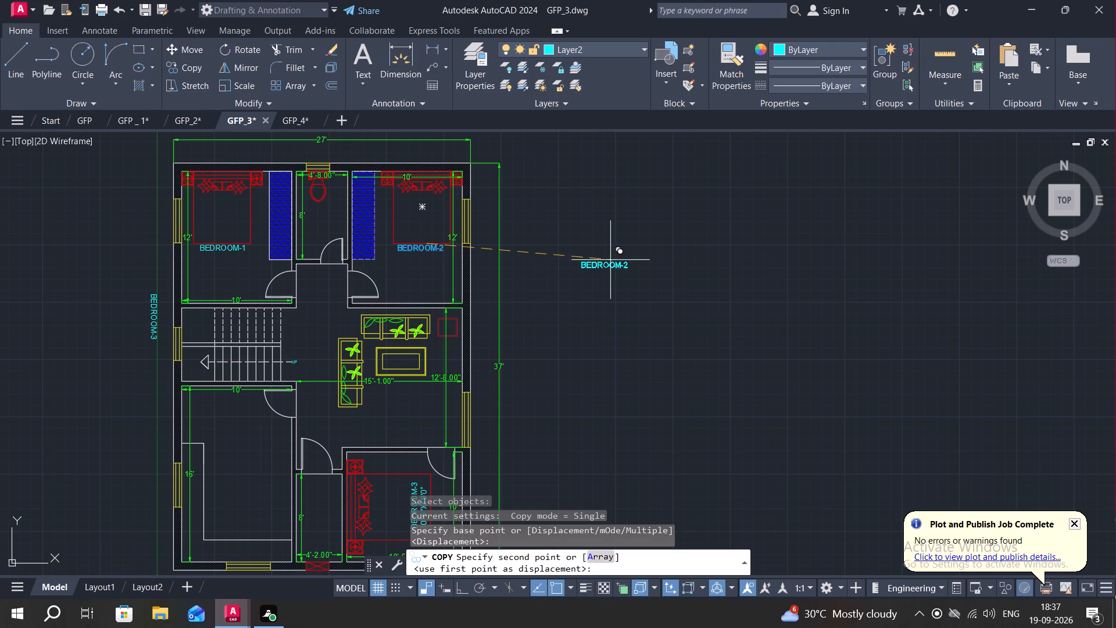
{"action": "left_click", "coordinate": [595, 245]}
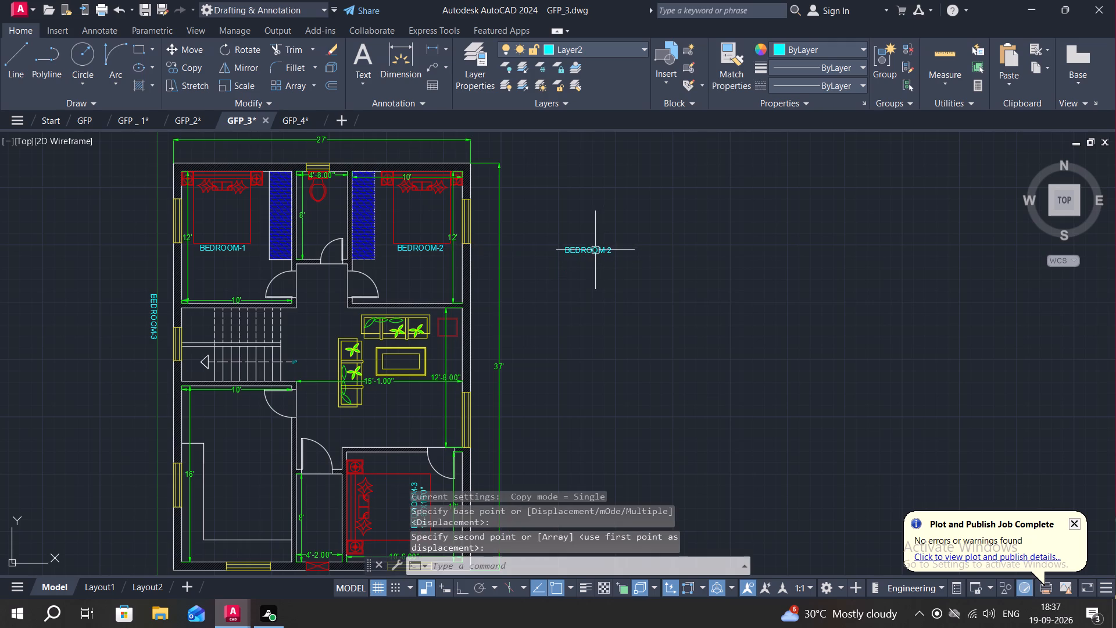
Add a second line reading 10'-0"X12'-0" to the copied BEDROOM-2 label outside the 37' dimension line.
{"action": "scroll", "coordinate": [595, 250], "scroll_direction": "up", "scroll_amount": 2}
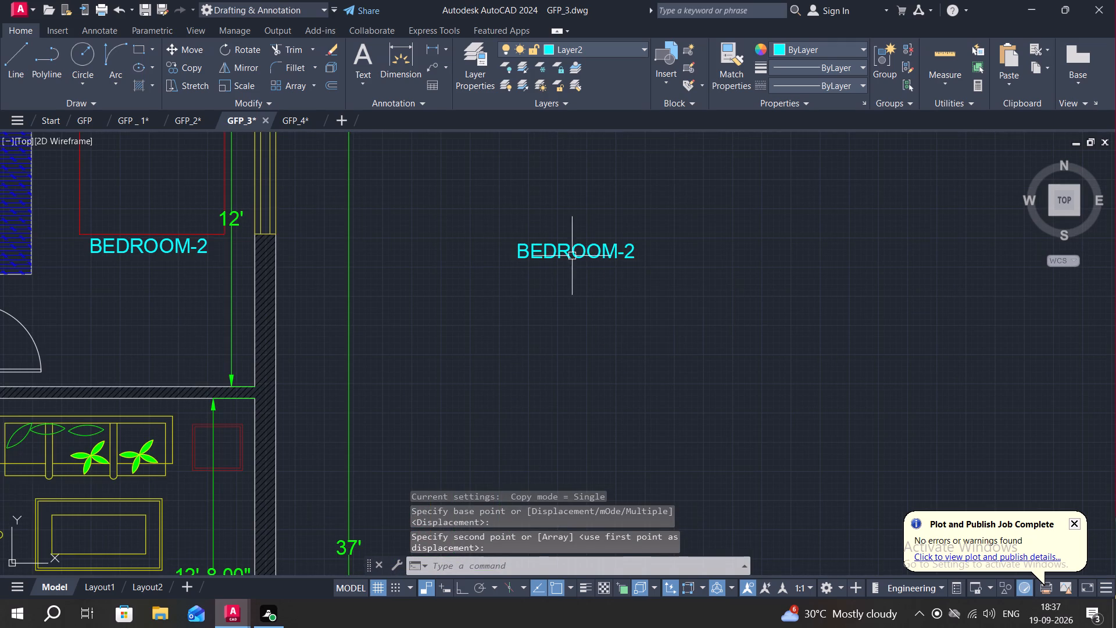
{"action": "left_click", "coordinate": [591, 253]}
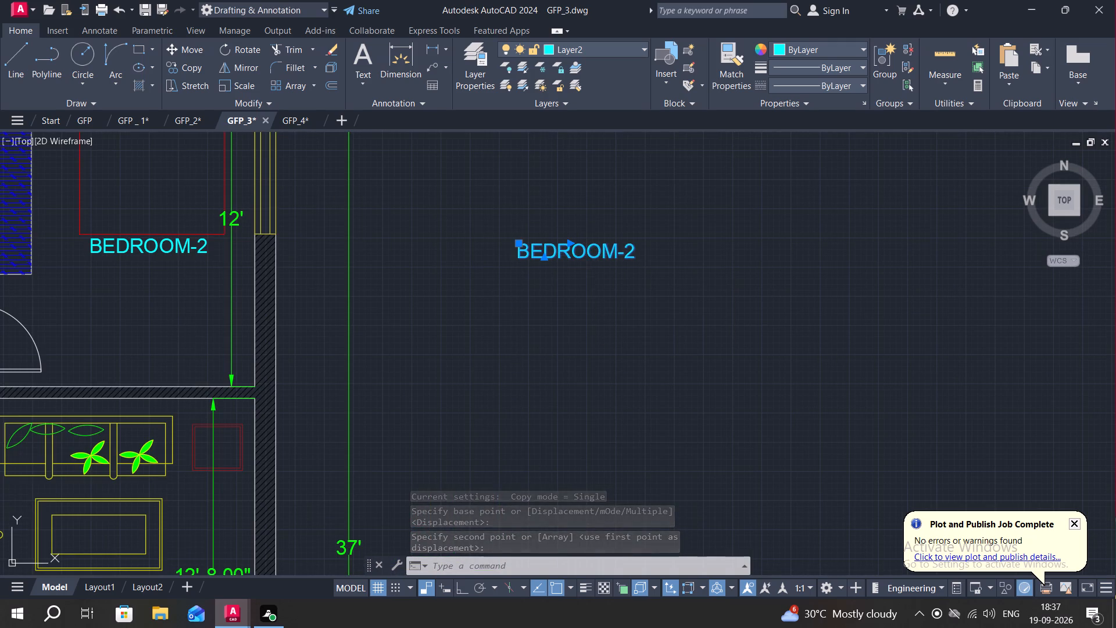
{"action": "left_click", "coordinate": [591, 253]}
{"action": "scroll", "coordinate": [586, 255], "scroll_direction": "down", "scroll_amount": 1}
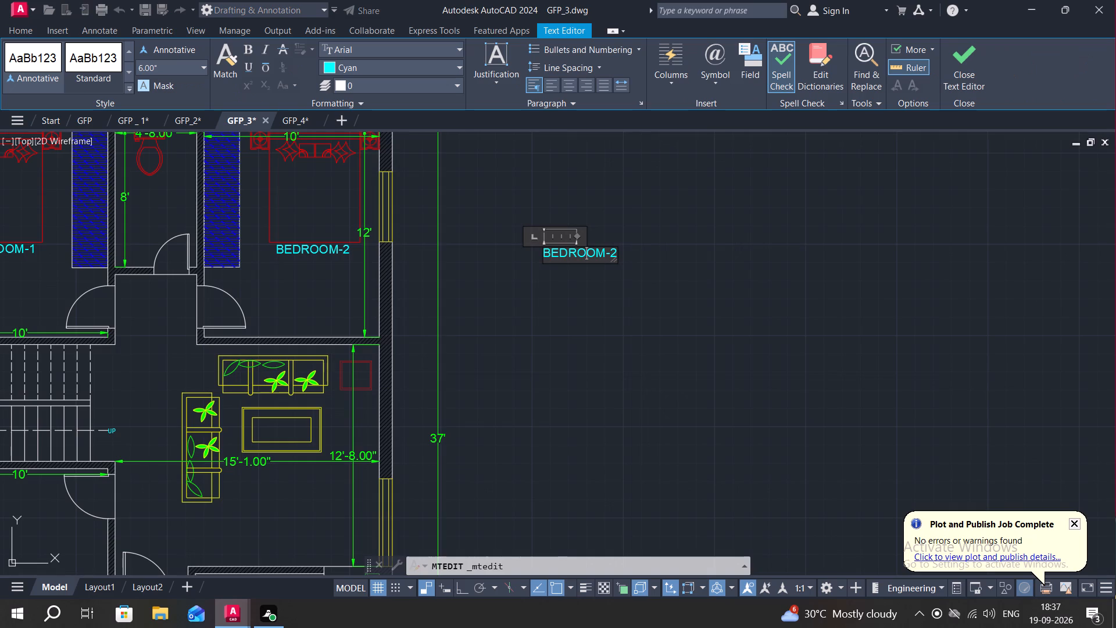
{"action": "scroll", "coordinate": [614, 257], "scroll_direction": "up", "scroll_amount": 1}
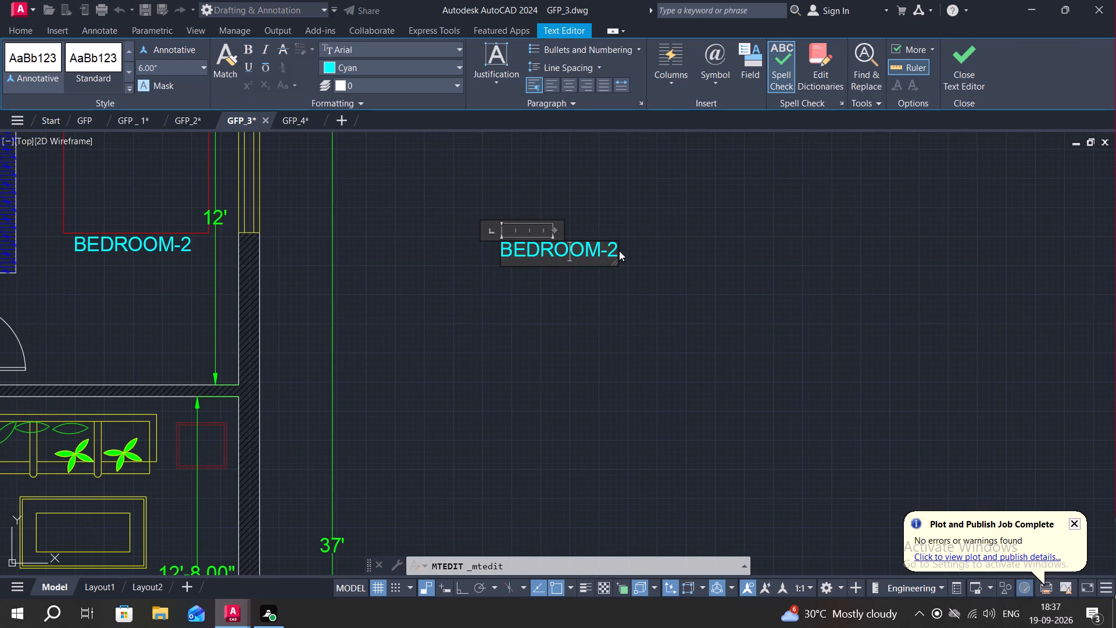
{"action": "left_click", "coordinate": [614, 257]}
{"action": "key", "text": "Return"}
{"action": "type", "text": "10"}
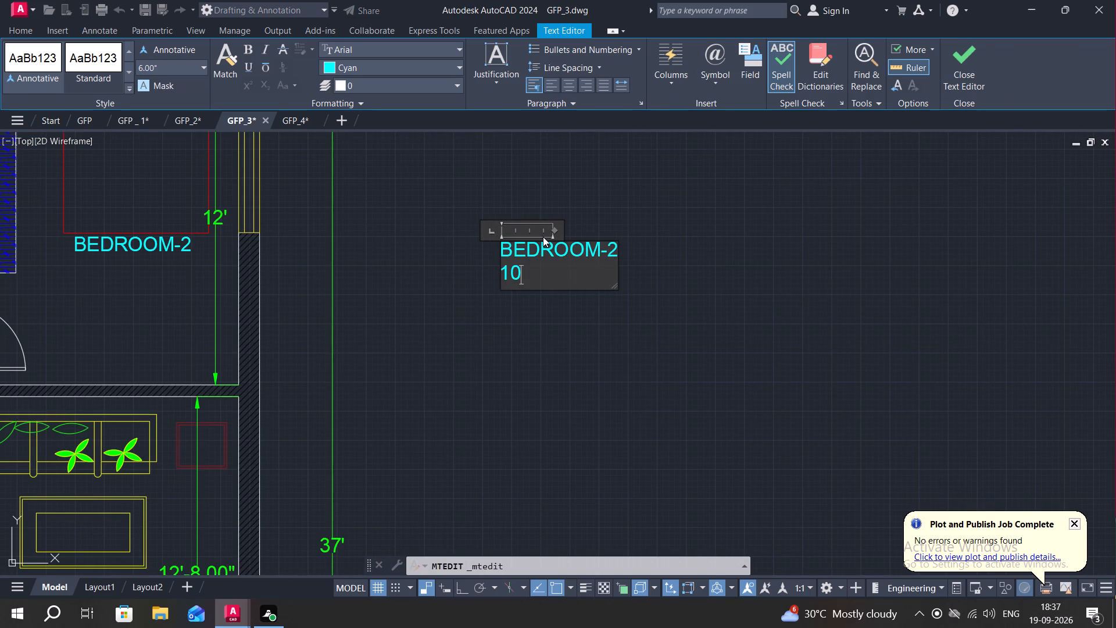
{"action": "key", "text": "apostrophe"}
{"action": "key", "text": "minus"}
{"action": "type", "text": "0\""}
{"action": "key", "text": "x"}
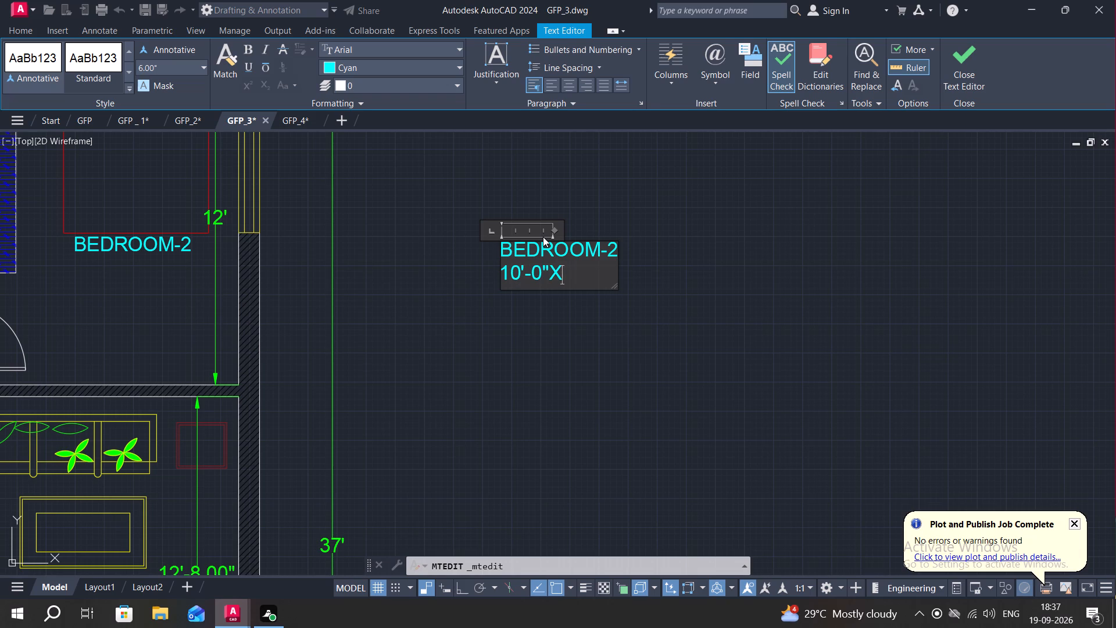
{"action": "type", "text": "12"}
{"action": "key", "text": "apostrophe"}
{"action": "key", "text": "minus"}
{"action": "type", "text": "0\""}
{"action": "key", "text": "Return"}
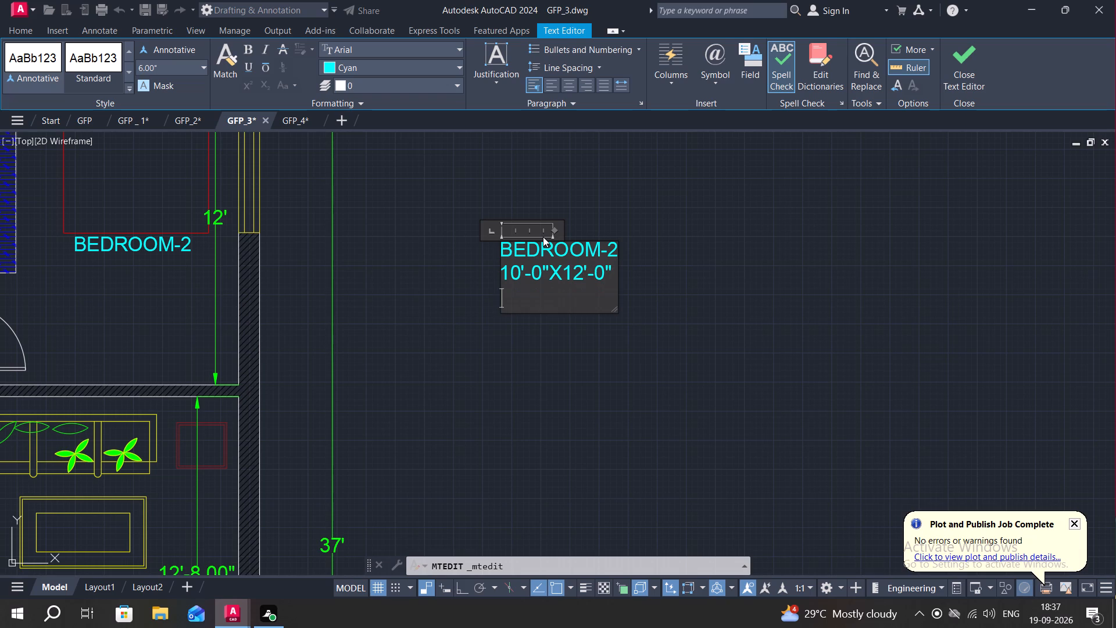
{"action": "left_click", "coordinate": [485, 284]}
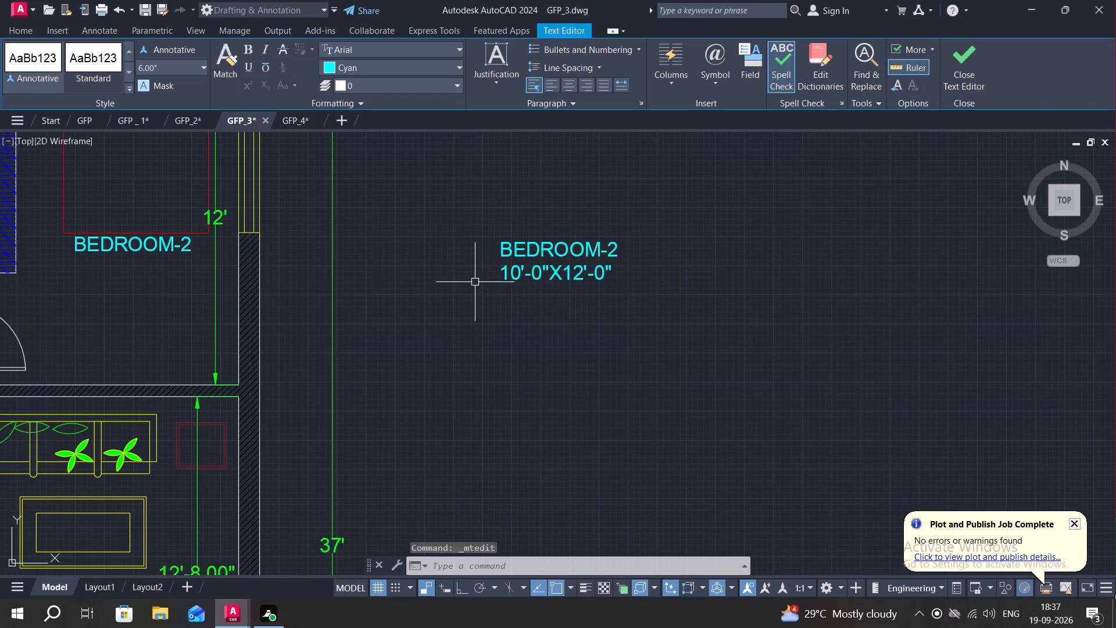
Delete the single-line BEDROOM-2 label inside the upper-right bedroom.
{"action": "middle_click_drag", "start_coordinate": [392, 279], "coordinate": [570, 272]}
{"action": "left_click", "coordinate": [343, 237]}
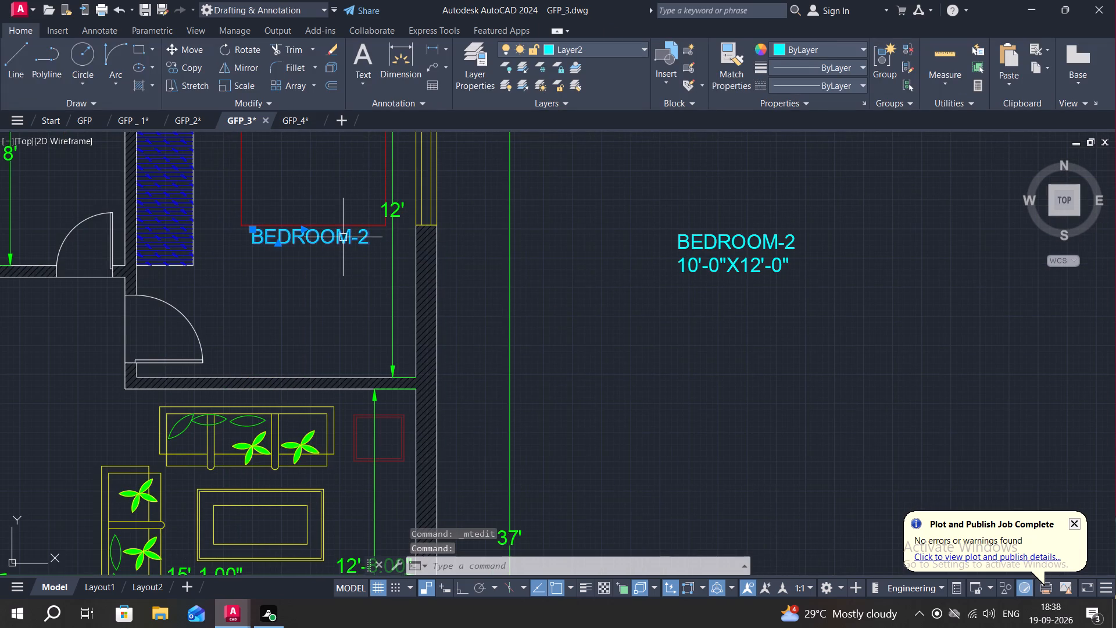
{"action": "key", "text": "Delete"}
Copy the two-line BEDROOM-2 label with its size into the upper-right bedroom, just below the foot of the bed.
{"action": "key", "text": "c"}
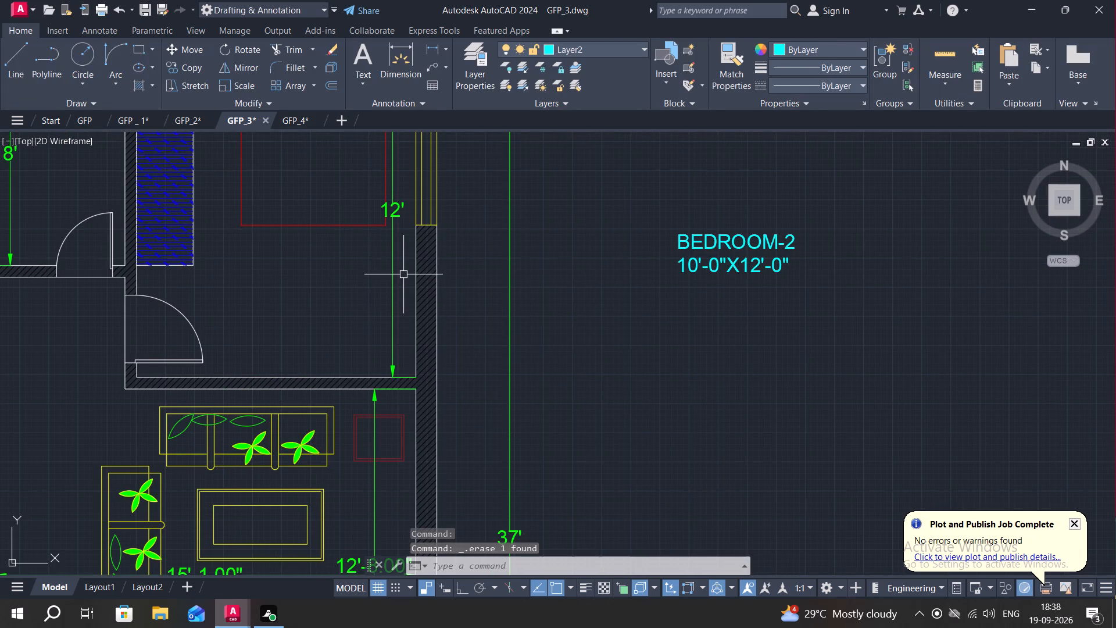
{"action": "type", "text": "O"}
{"action": "key", "text": "space"}
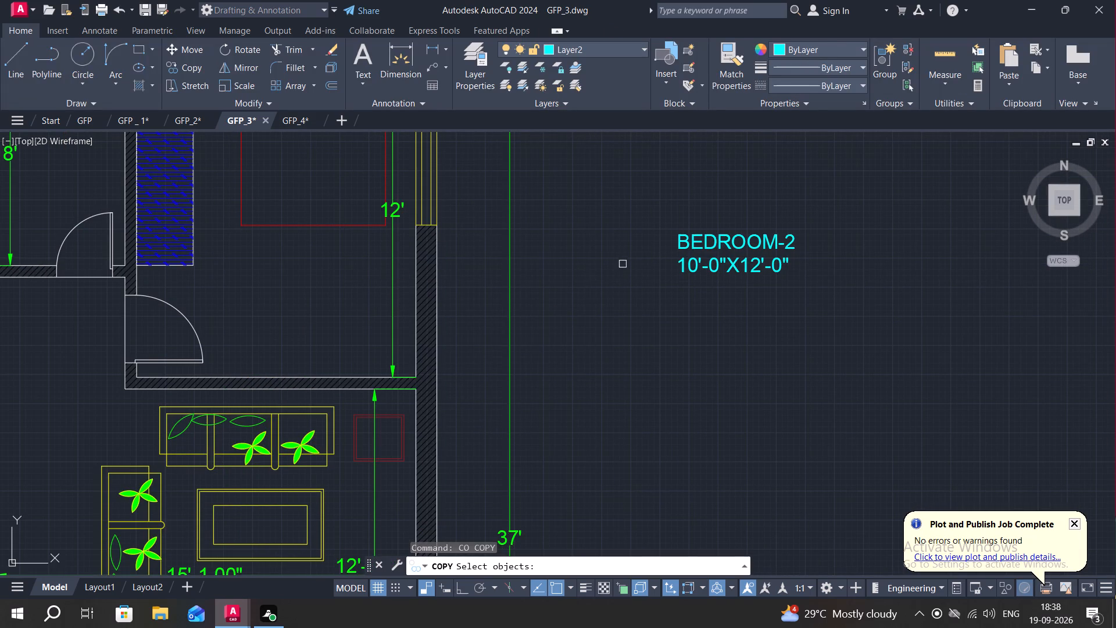
{"action": "left_click", "coordinate": [679, 240]}
{"action": "right_click", "coordinate": [679, 240]}
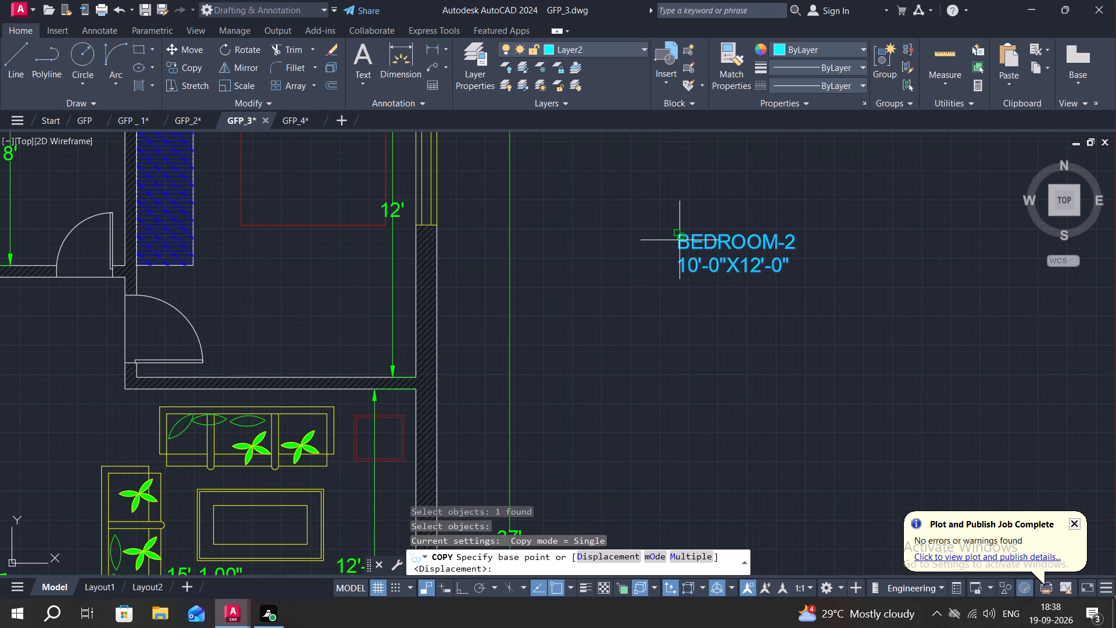
{"action": "left_click", "coordinate": [679, 240]}
{"action": "left_click", "coordinate": [254, 235]}
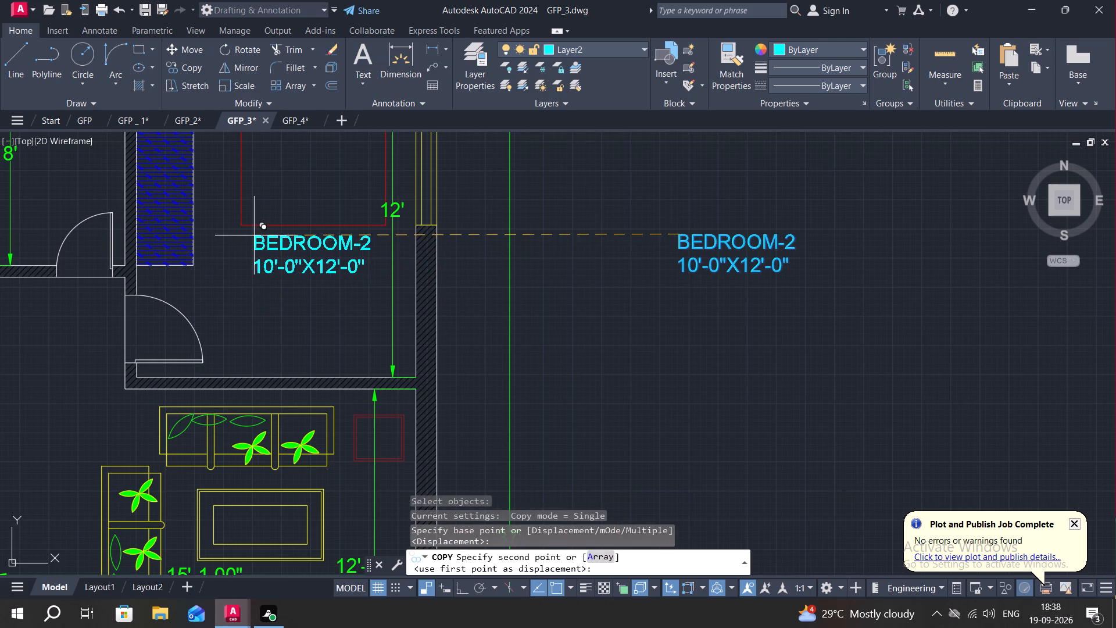
Delete the two-line BEDROOM-2 label outside the 37' dimension line.
{"action": "left_click", "coordinate": [682, 240]}
{"action": "key", "text": "Delete"}
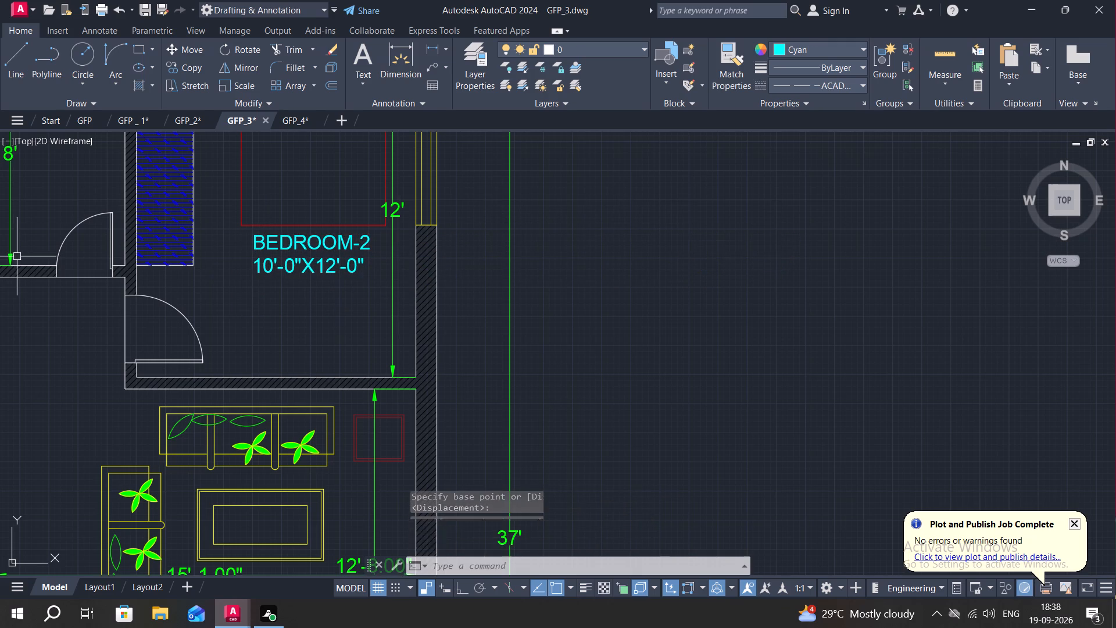
Copy the BEDROOM-1 label from the upper-left bedroom into the 4'-2" wide space beside BEDROOM-3.
{"action": "scroll", "coordinate": [84, 294], "scroll_direction": "down", "scroll_amount": 1}
{"action": "middle_click_drag", "start_coordinate": [167, 287], "coordinate": [349, 144]}
{"action": "middle_click_drag", "start_coordinate": [223, 438], "coordinate": [310, 239]}
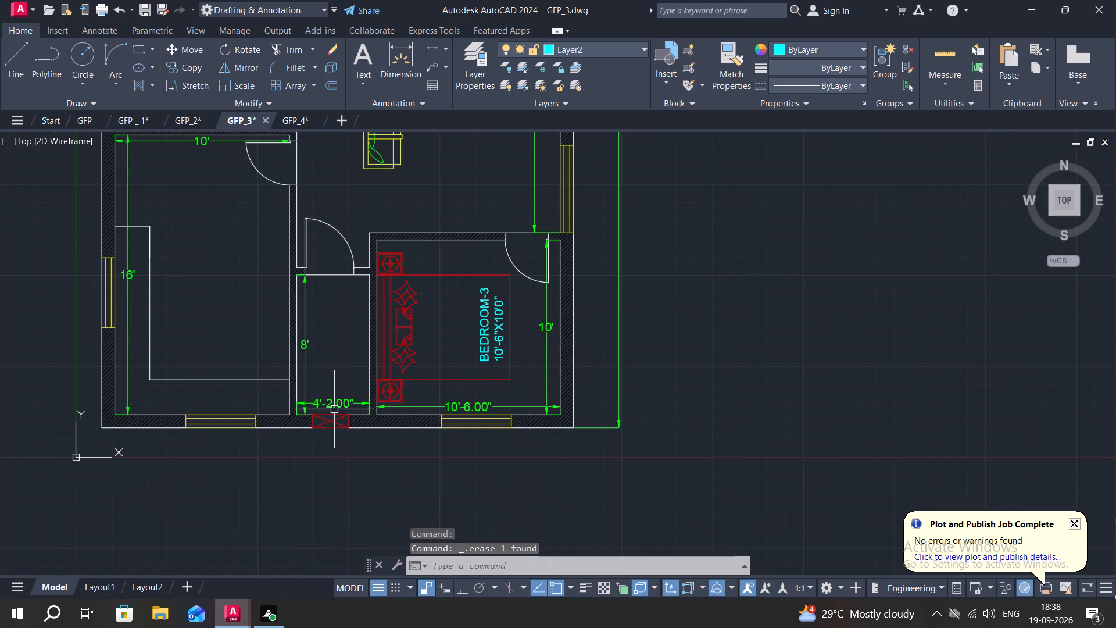
{"action": "scroll", "coordinate": [334, 406], "scroll_direction": "up", "scroll_amount": 1}
{"action": "scroll", "coordinate": [373, 319], "scroll_direction": "down", "scroll_amount": 1}
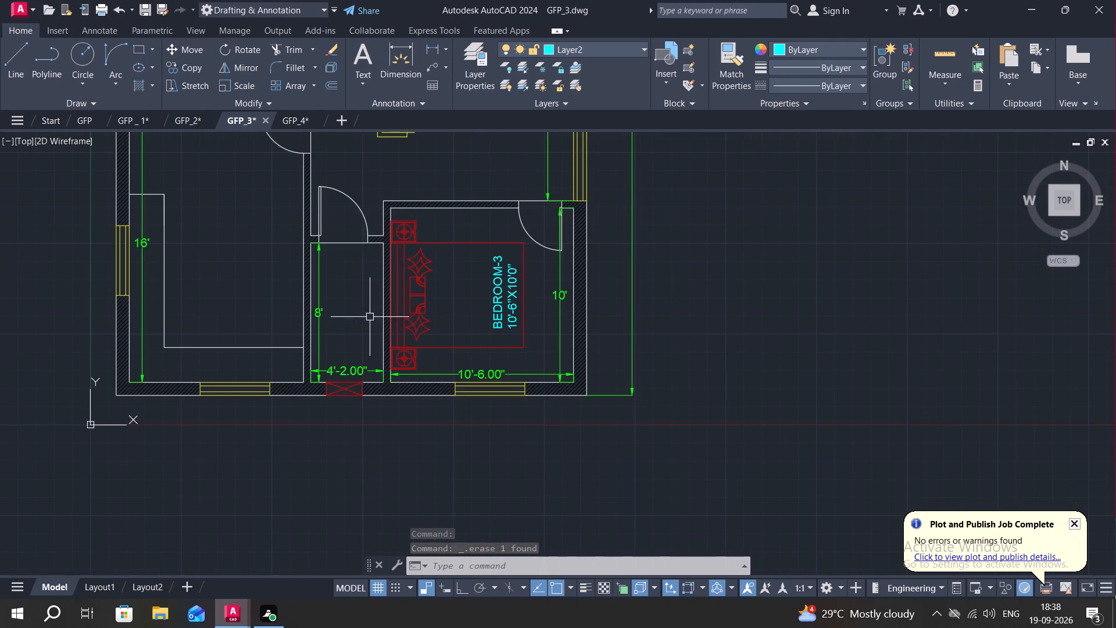
{"action": "middle_click_drag", "start_coordinate": [371, 318], "coordinate": [421, 386]}
{"action": "type", "text": "CO"}
{"action": "key", "text": "space"}
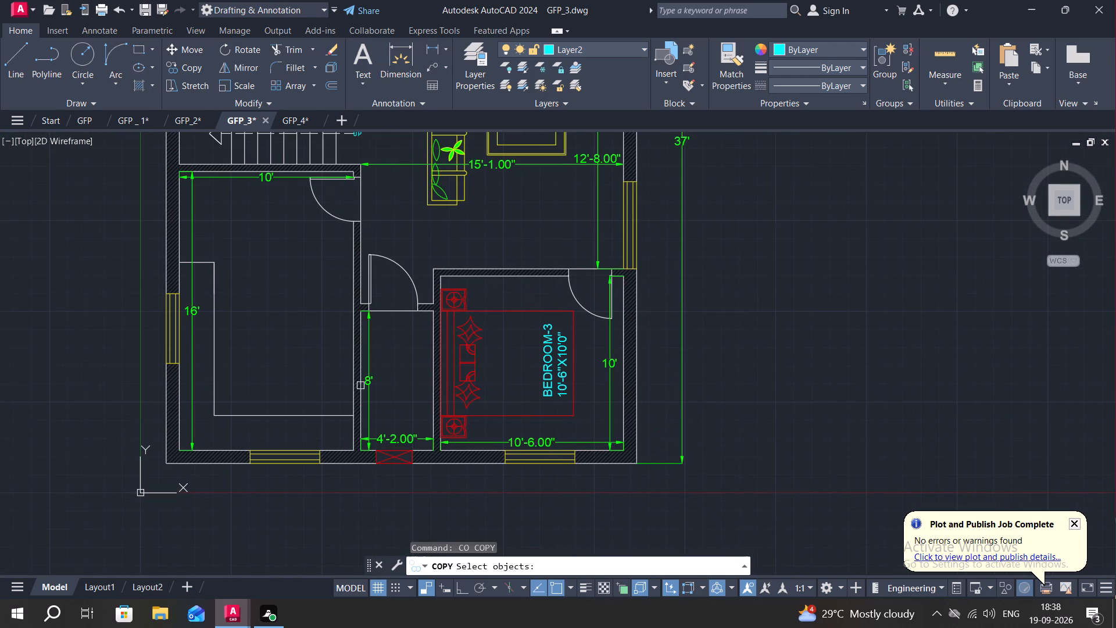
{"action": "middle_click_drag", "start_coordinate": [375, 343], "coordinate": [407, 475]}
{"action": "scroll", "coordinate": [394, 417], "scroll_direction": "down", "scroll_amount": 1}
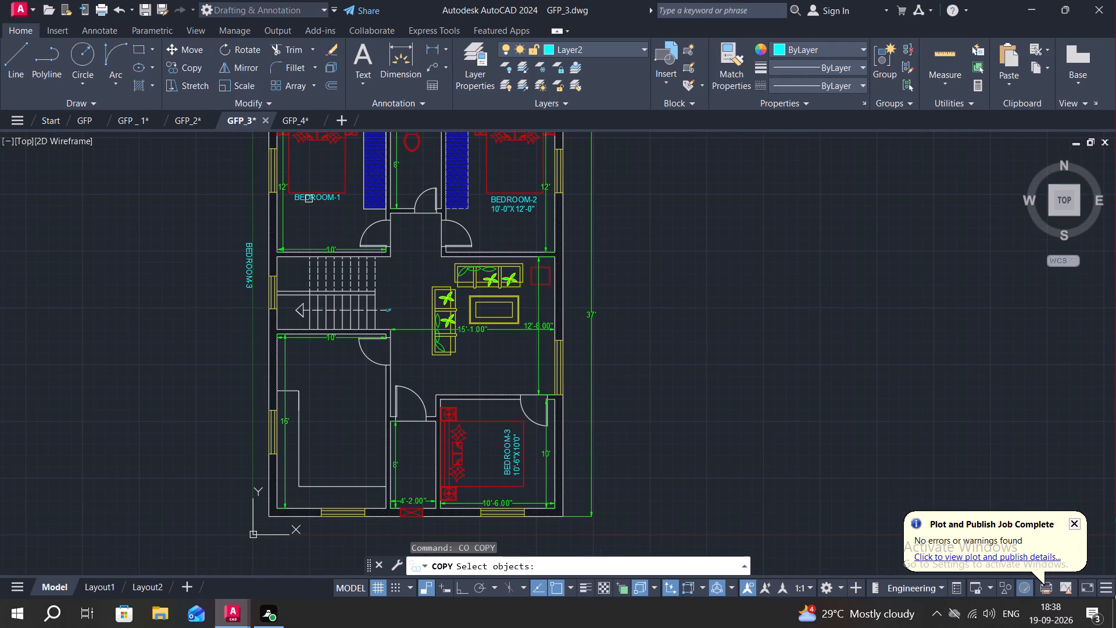
{"action": "left_click", "coordinate": [309, 199]}
{"action": "right_click", "coordinate": [309, 199]}
{"action": "left_click", "coordinate": [309, 199]}
{"action": "middle_click_drag", "start_coordinate": [377, 336], "coordinate": [341, 234]}
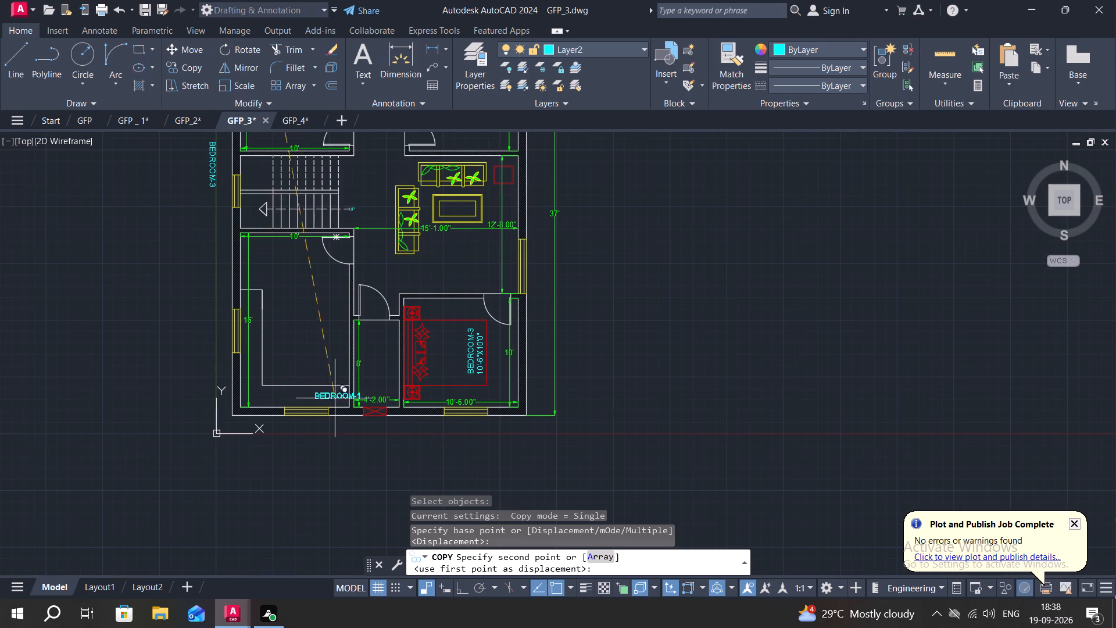
{"action": "scroll", "coordinate": [356, 376], "scroll_direction": "up", "scroll_amount": 3}
{"action": "scroll", "coordinate": [412, 390], "scroll_direction": "up", "scroll_amount": 2}
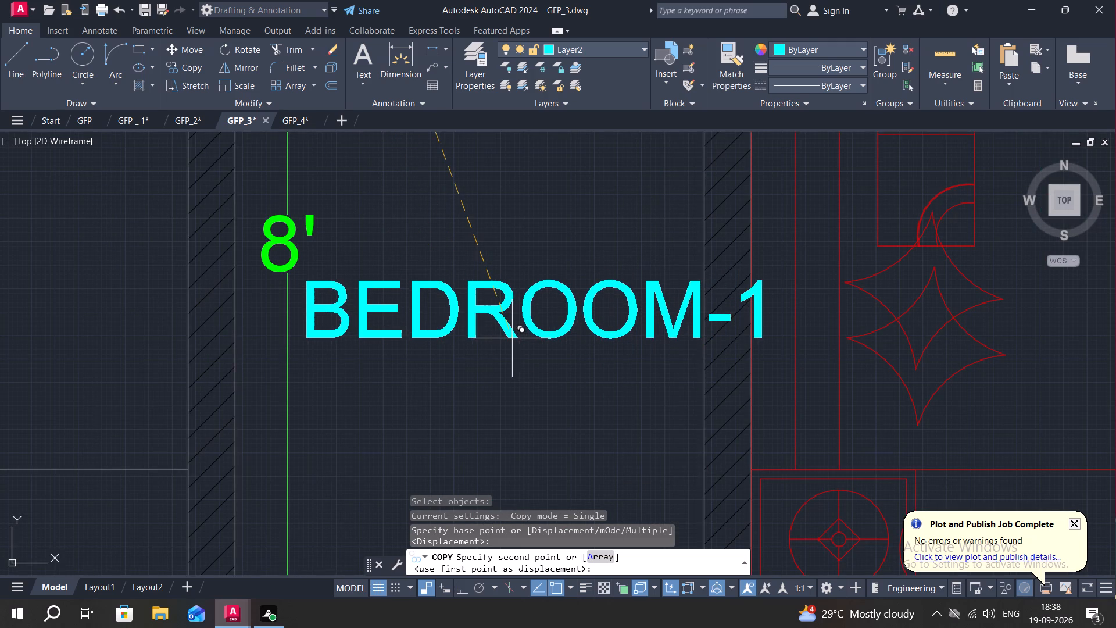
{"action": "left_click", "coordinate": [512, 338]}
Replace the copied BEDROOM-1 text in the 4'-2" wide space beside BEDROOM-3 with PASSAGE.
{"action": "double_click", "coordinate": [455, 312]}
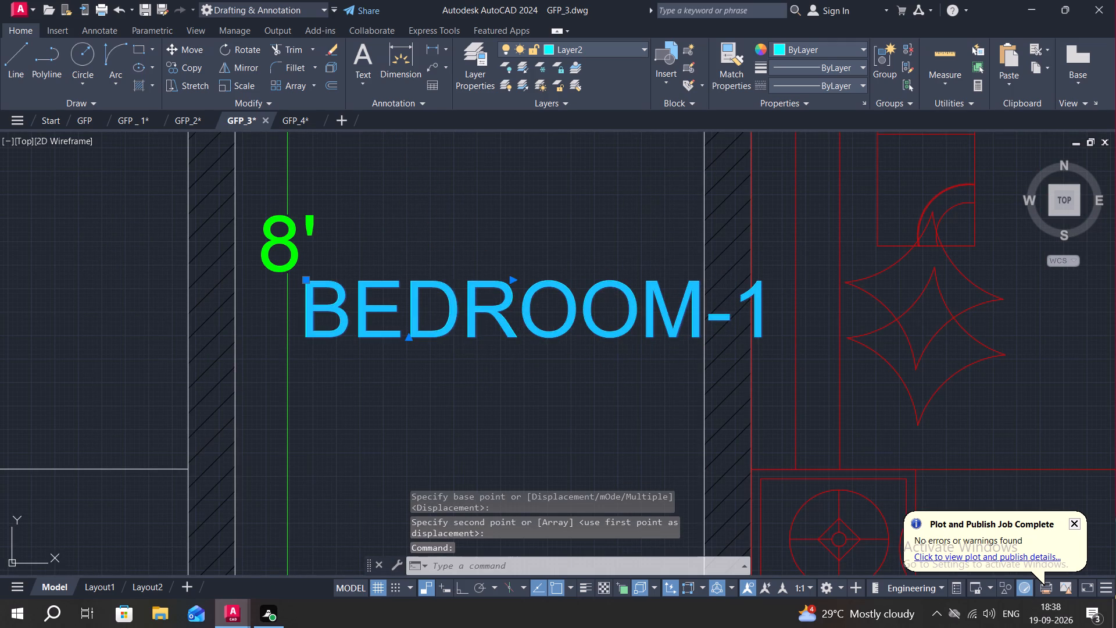
{"action": "left_click", "coordinate": [758, 343]}
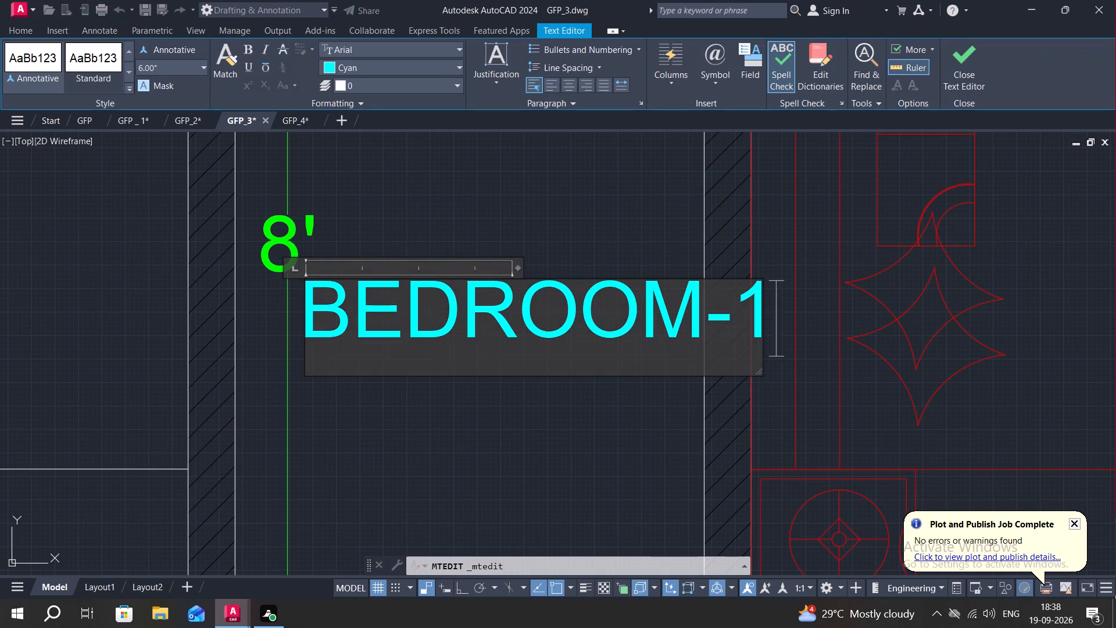
{"action": "key", "text": "BackSpace"}
{"action": "key", "text": "BackSpace"}
{"action": "key", "text": "BackSpace"}
{"action": "key", "text": "BackSpace"}
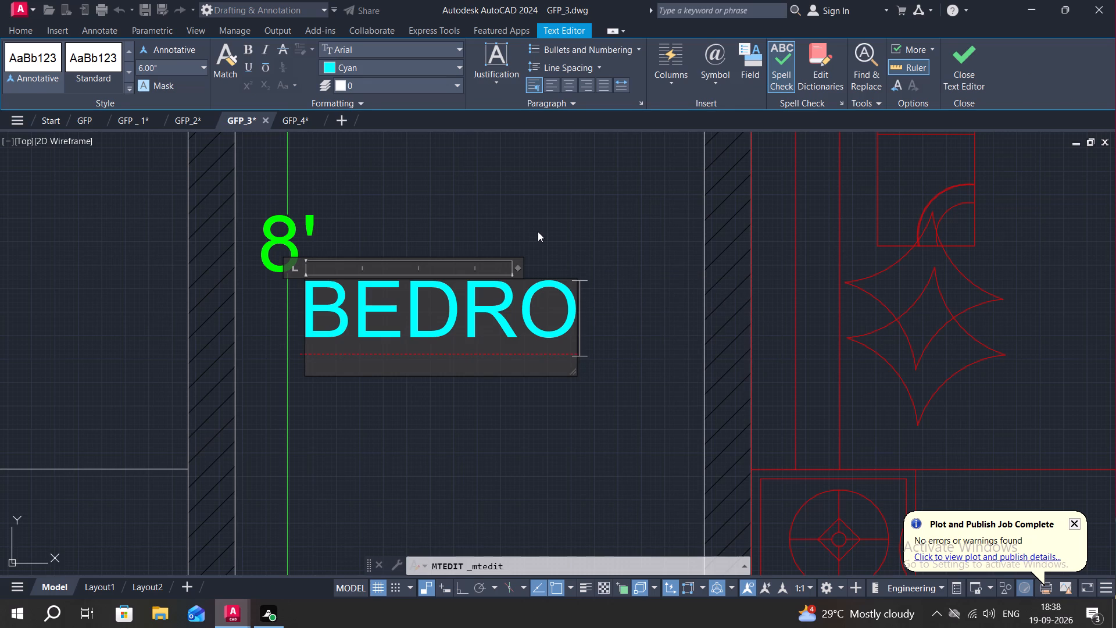
{"action": "key", "text": "BackSpace"}
{"action": "key", "text": "BackSpace"}
{"action": "key", "text": "BackSpace"}
{"action": "key", "text": "BackSpace"}
{"action": "key", "text": "BackSpace"}
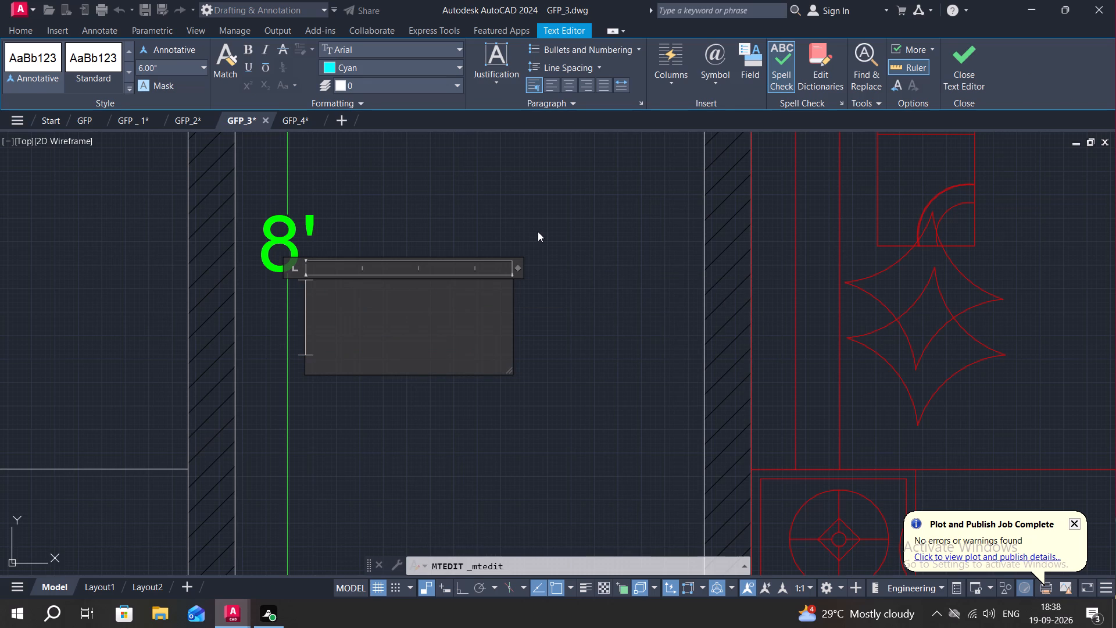
{"action": "key", "text": "p"}
{"action": "type", "text": "ASSA"}
{"action": "type", "text": "GE"}
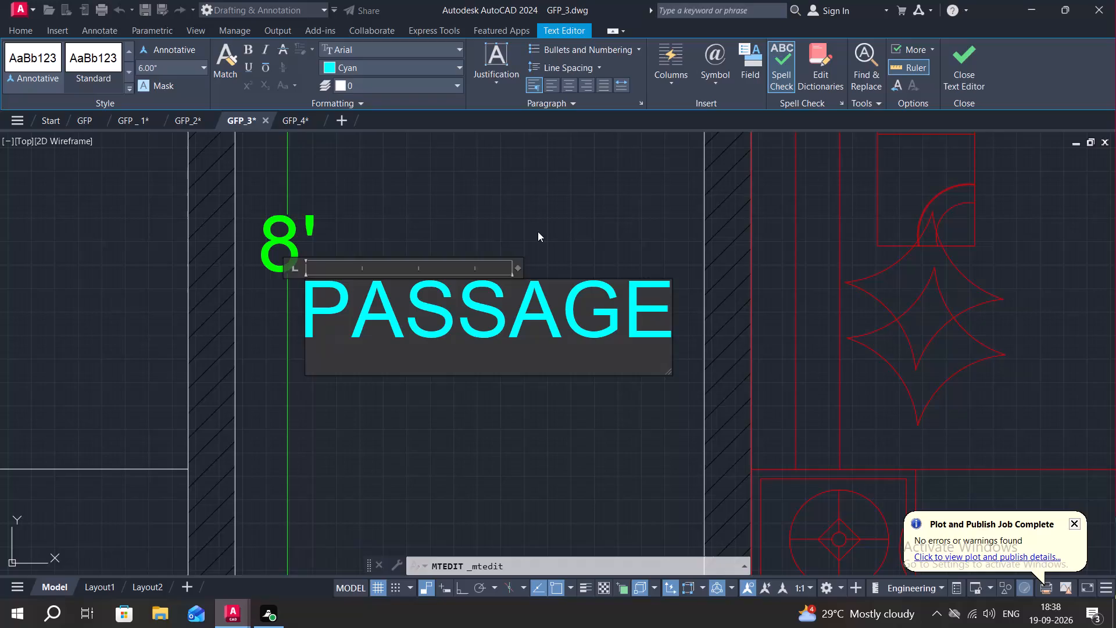
Add the size 4'-2"X8' as a second line under PASSAGE and finish editing the label.
{"action": "key", "text": "Return"}
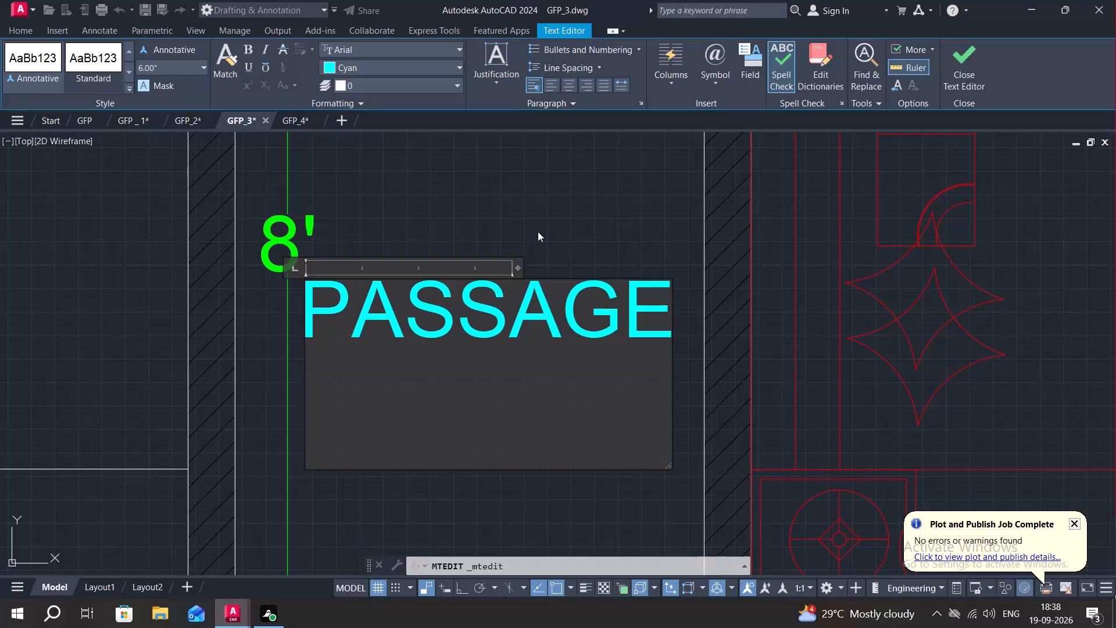
{"action": "scroll", "coordinate": [607, 214], "scroll_direction": "down", "scroll_amount": 1}
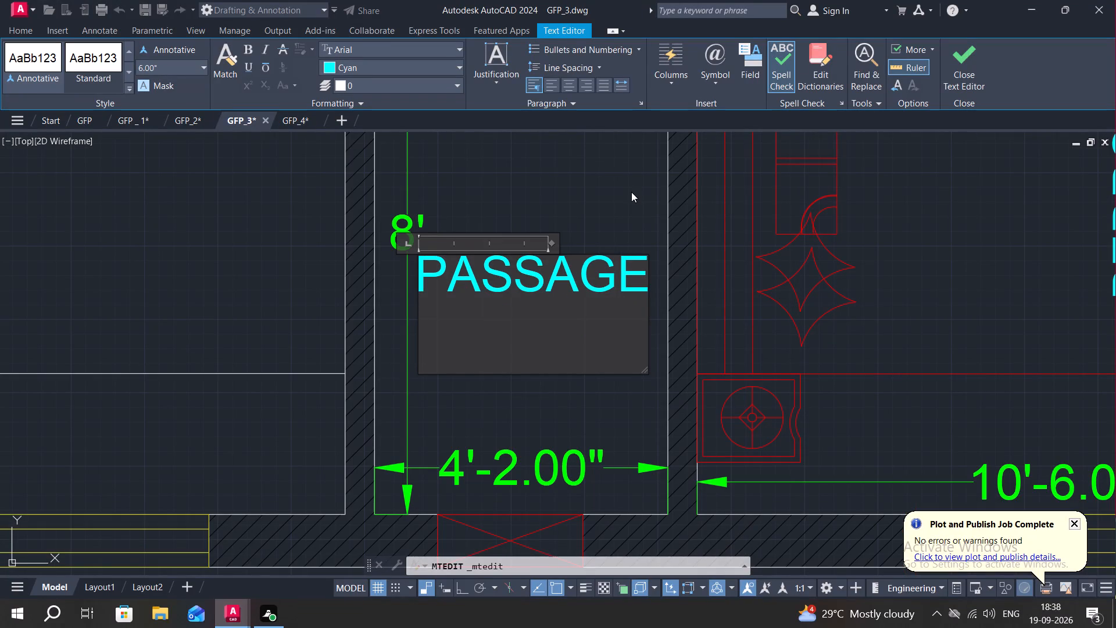
{"action": "type", "text": "4'"}
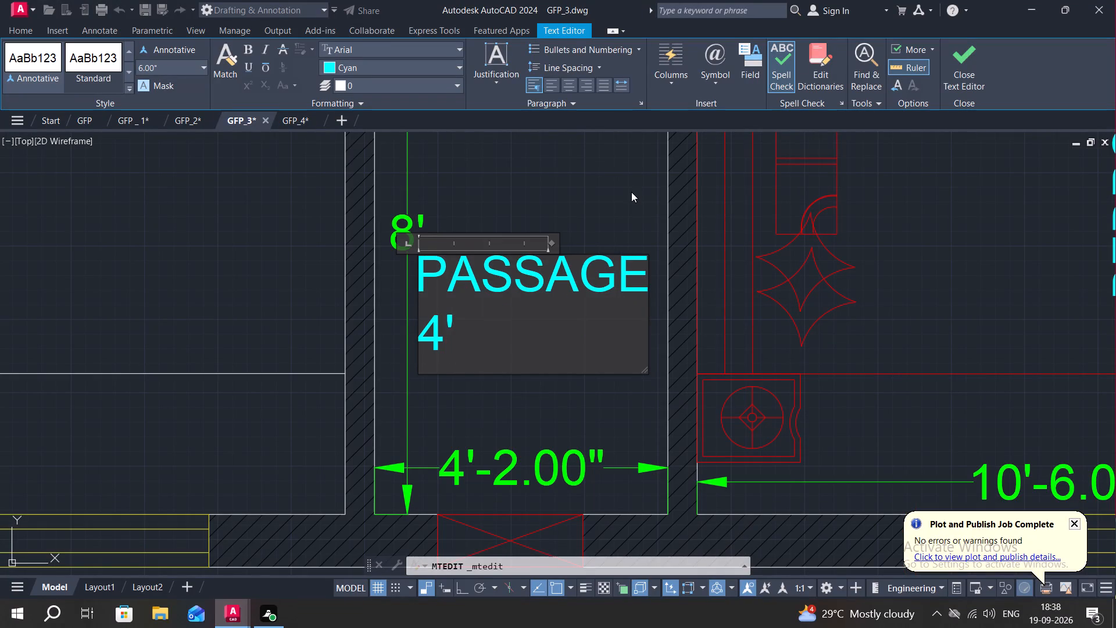
{"action": "key", "text": "minus"}
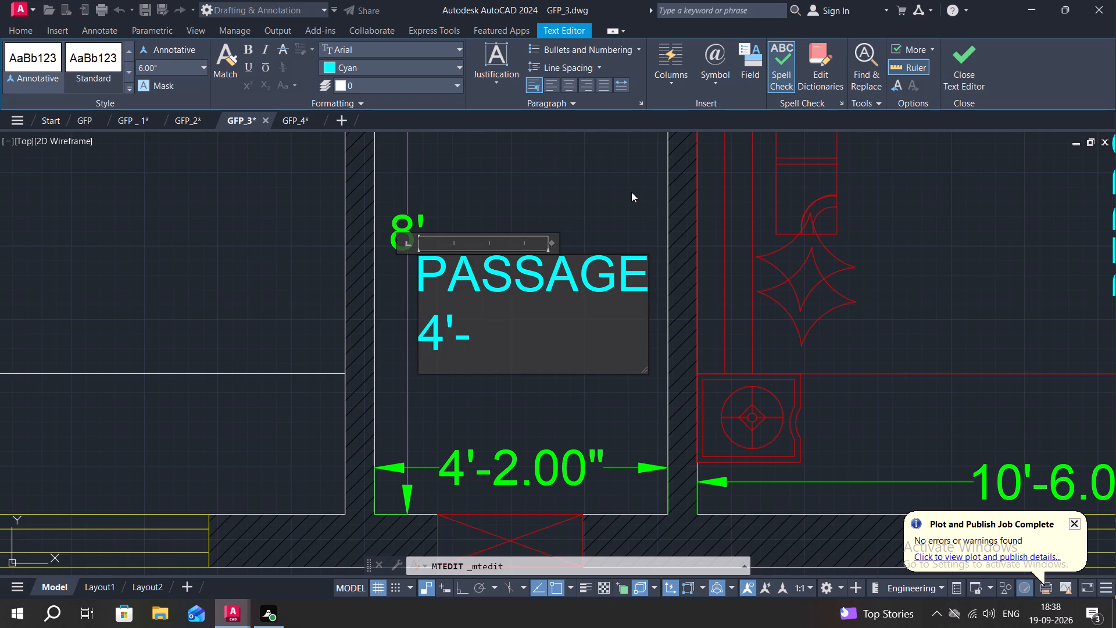
{"action": "key", "text": "2"}
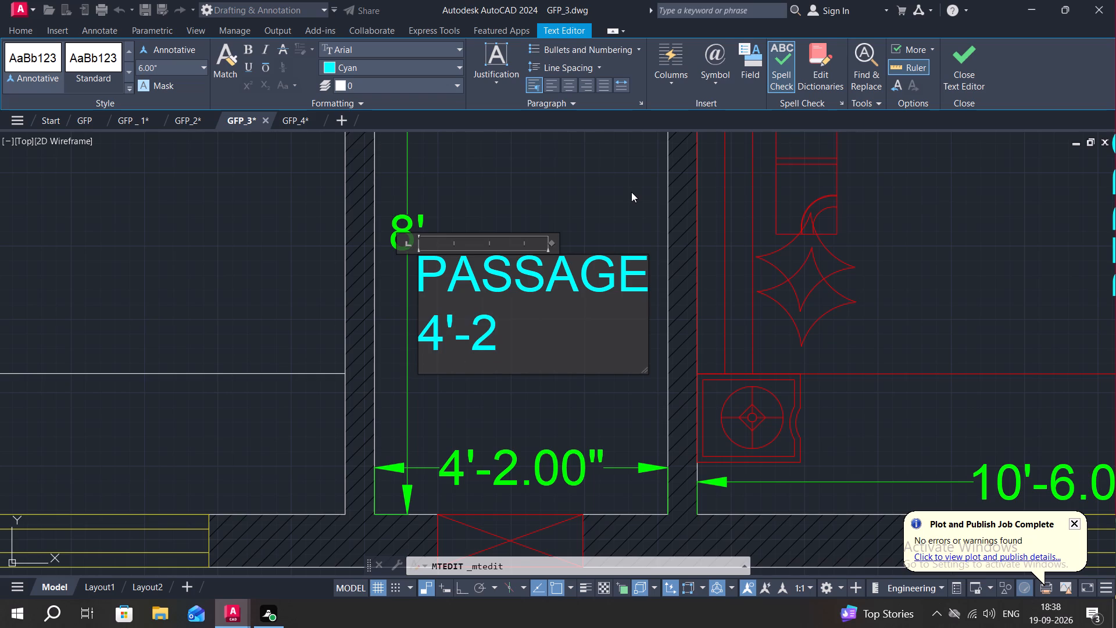
{"action": "key", "text": "shift+quotedbl"}
{"action": "key", "text": "x"}
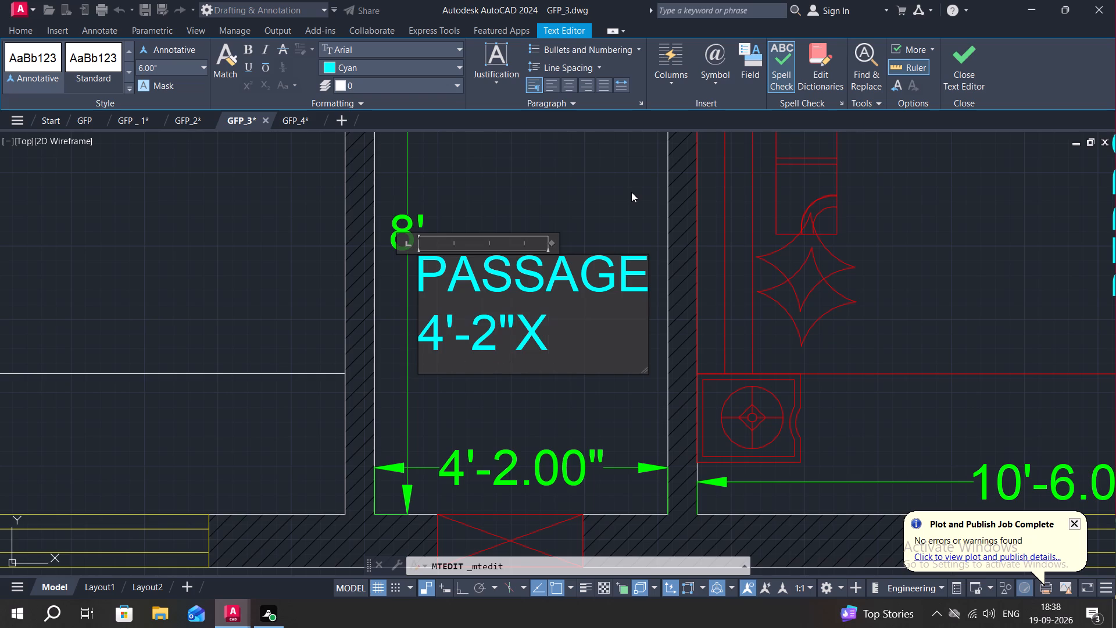
{"action": "type", "text": "8'"}
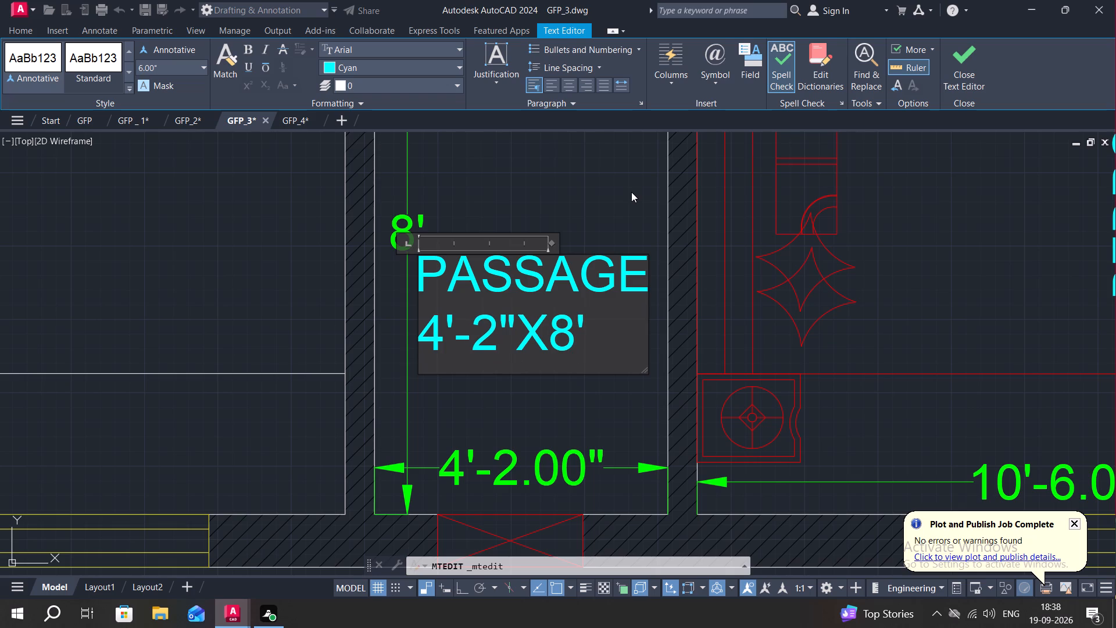
{"action": "left_click", "coordinate": [425, 374]}
{"action": "left_click", "coordinate": [561, 159]}
Copy the two-line PASSAGE label into the 16' long room with the L-shaped counter, west of the passage.
{"action": "scroll", "coordinate": [491, 193], "scroll_direction": "down", "scroll_amount": 3}
{"action": "middle_click_drag", "start_coordinate": [490, 223], "coordinate": [525, 246]}
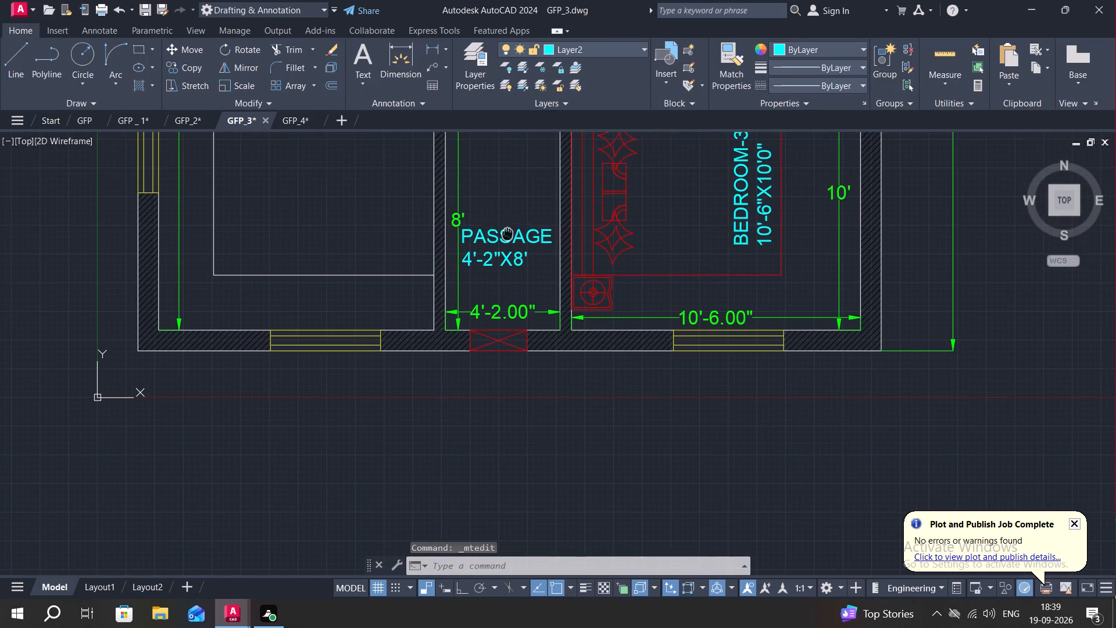
{"action": "middle_click_drag", "start_coordinate": [525, 246], "coordinate": [574, 336]}
{"action": "middle_click_drag", "start_coordinate": [421, 244], "coordinate": [491, 290]}
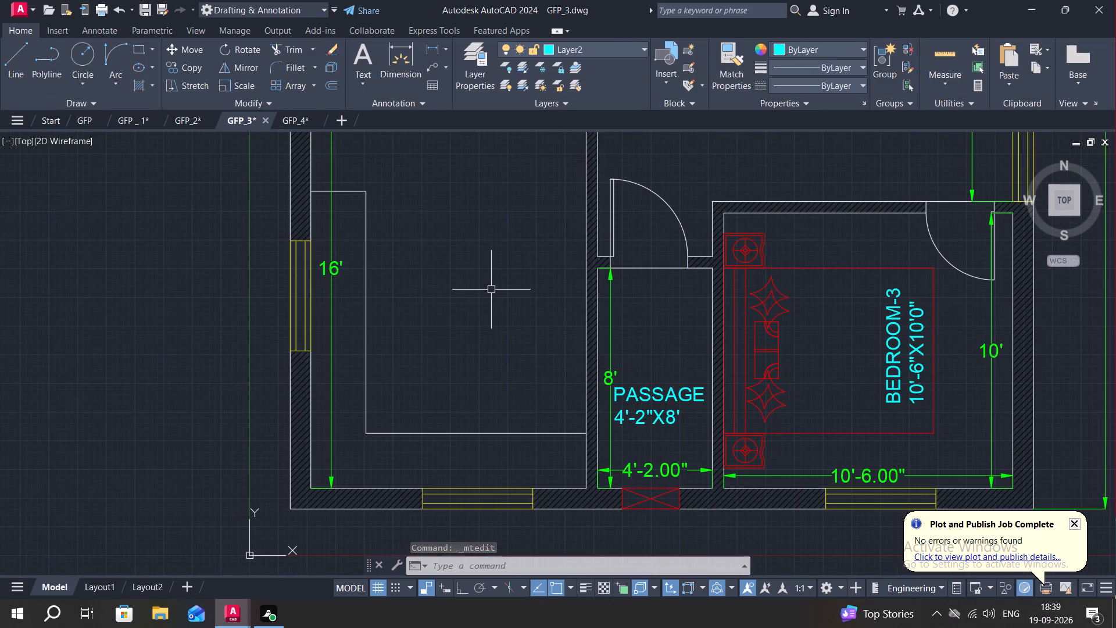
{"action": "type", "text": "CO"}
{"action": "key", "text": "space"}
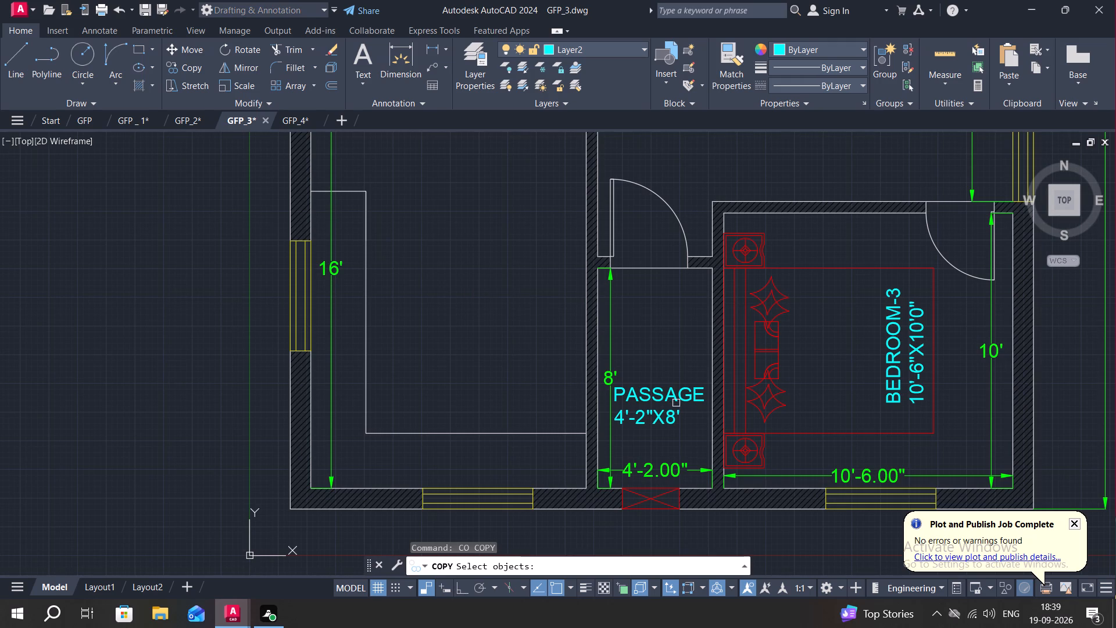
{"action": "left_click", "coordinate": [674, 394]}
{"action": "right_click", "coordinate": [675, 394]}
{"action": "left_click", "coordinate": [678, 394]}
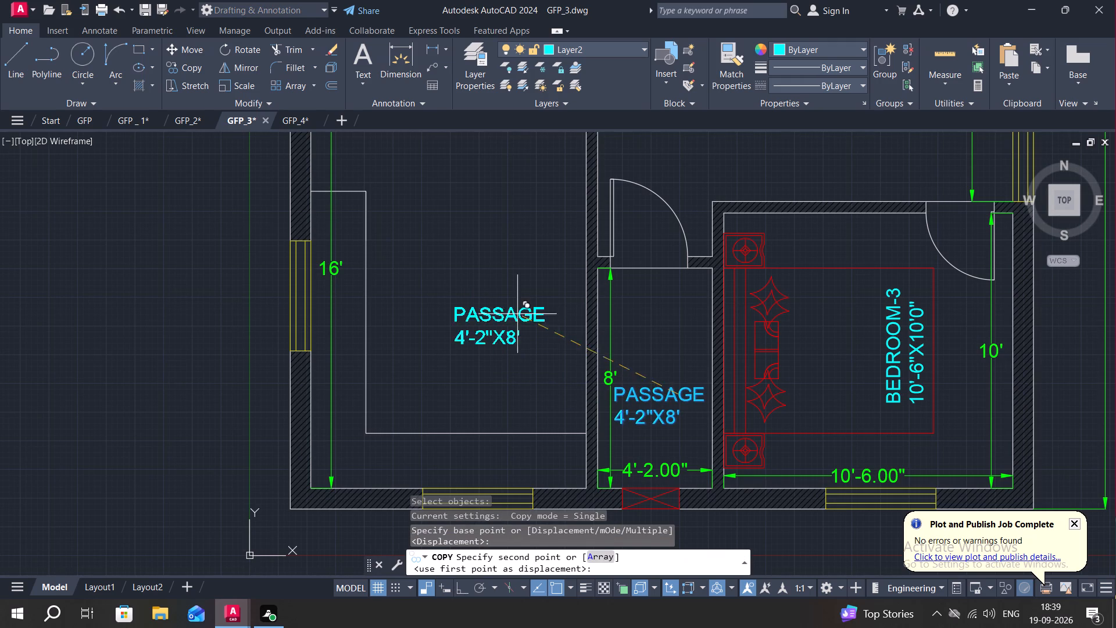
{"action": "left_click", "coordinate": [484, 252]}
{"action": "key", "text": "Escape"}
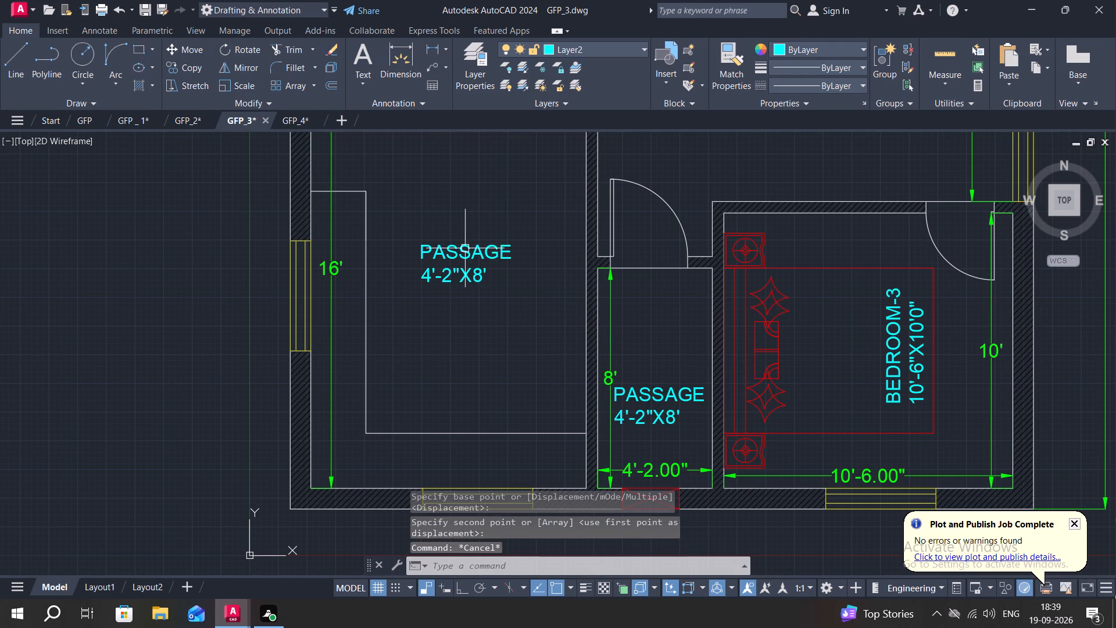
Change the first line of the copied label in the room with the L-shaped counter to KITCHEN&DINING.
{"action": "double_click", "coordinate": [457, 250]}
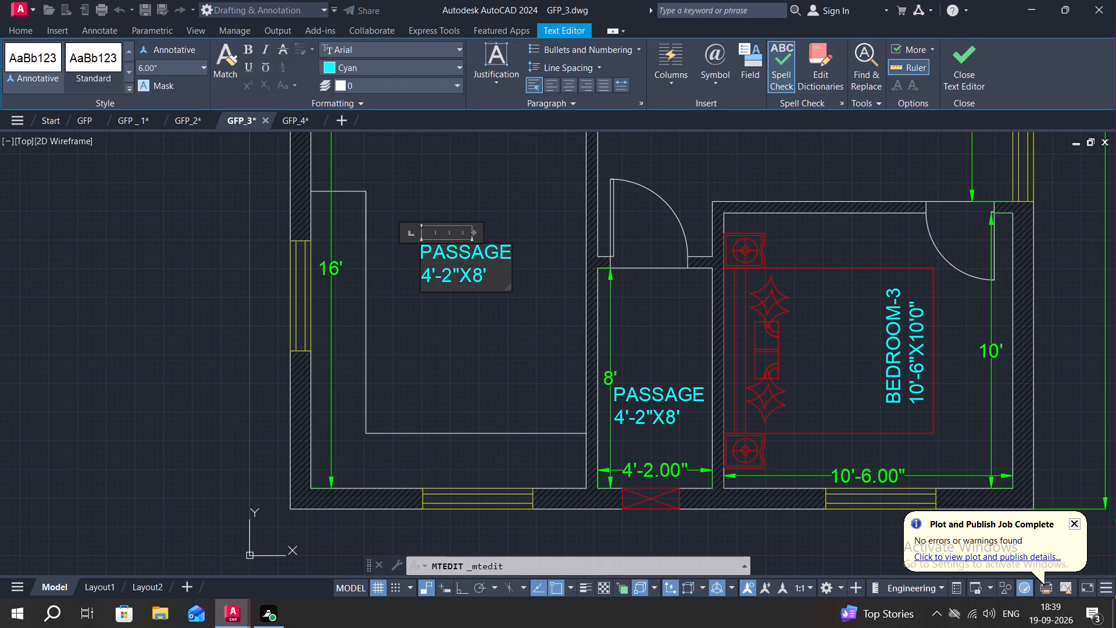
{"action": "left_click", "coordinate": [507, 255]}
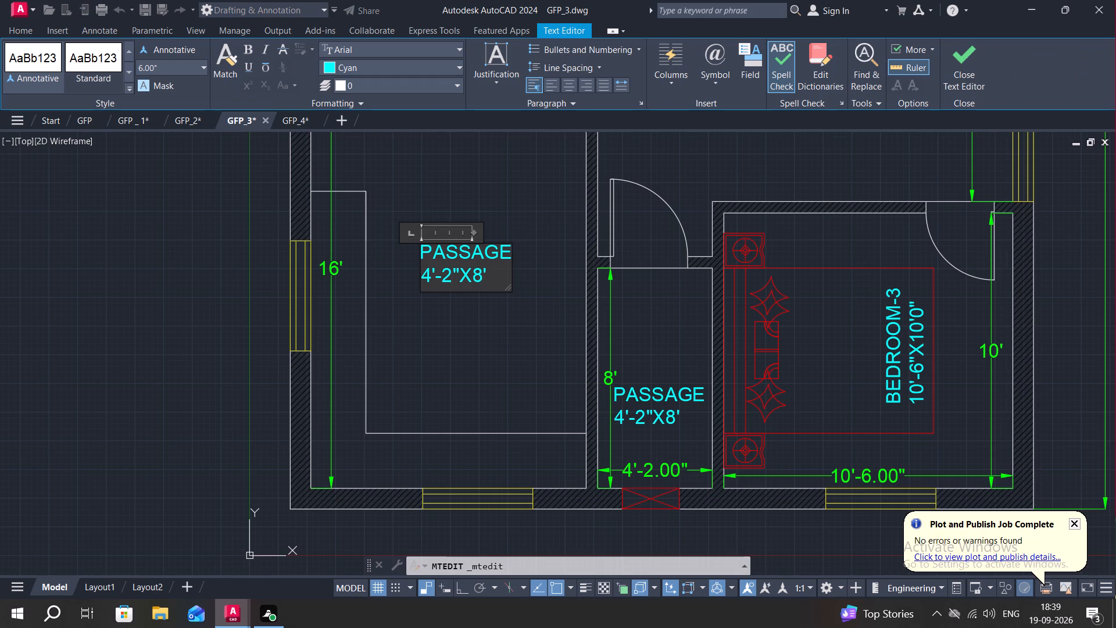
{"action": "key", "text": "BackSpace"}
{"action": "key", "text": "BackSpace"}
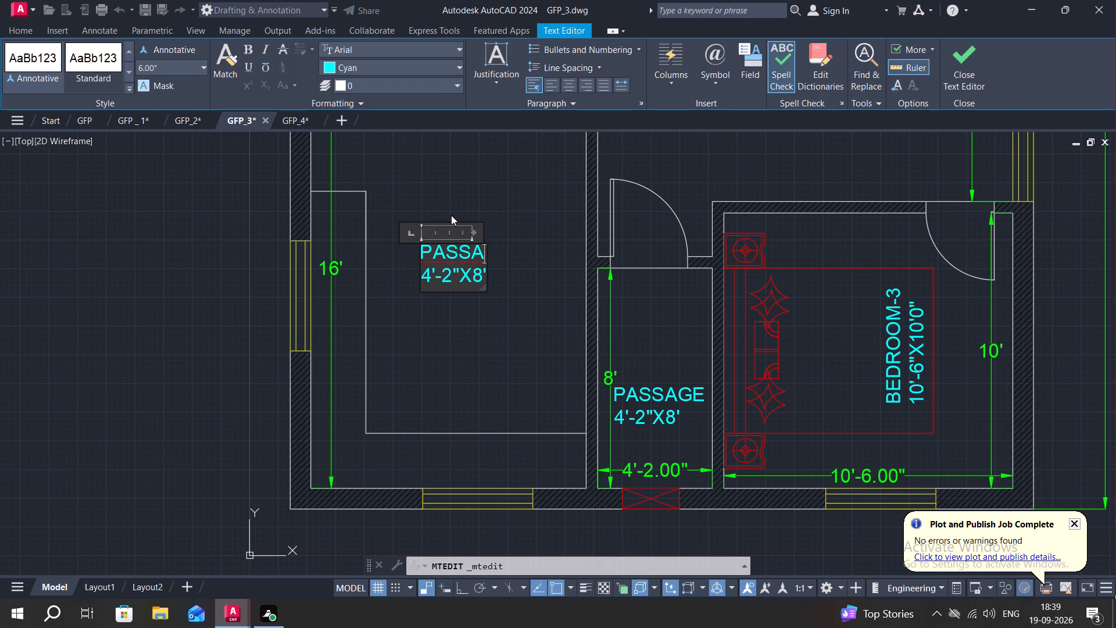
{"action": "key", "text": "BackSpace"}
{"action": "key", "text": "BackSpace"}
{"action": "key", "text": "BackSpace"}
{"action": "key", "text": "BackSpace"}
{"action": "key", "text": "BackSpace"}
{"action": "type", "text": "KITCHEN"}
{"action": "key", "text": "space"}
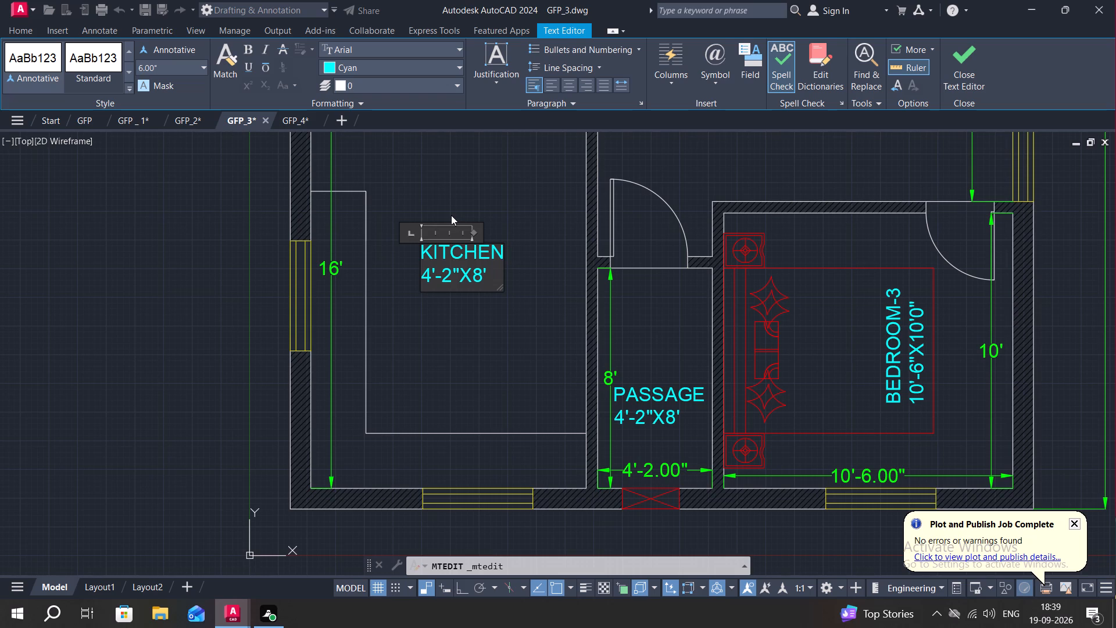
{"action": "key", "text": "shift+ampersand"}
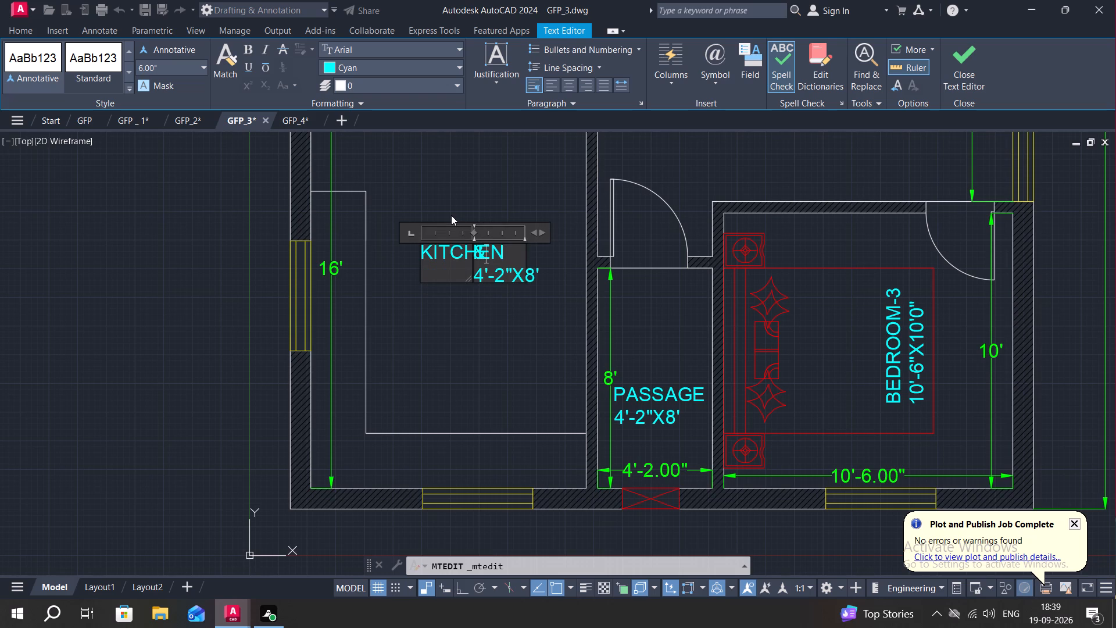
{"action": "key", "text": "BackSpace"}
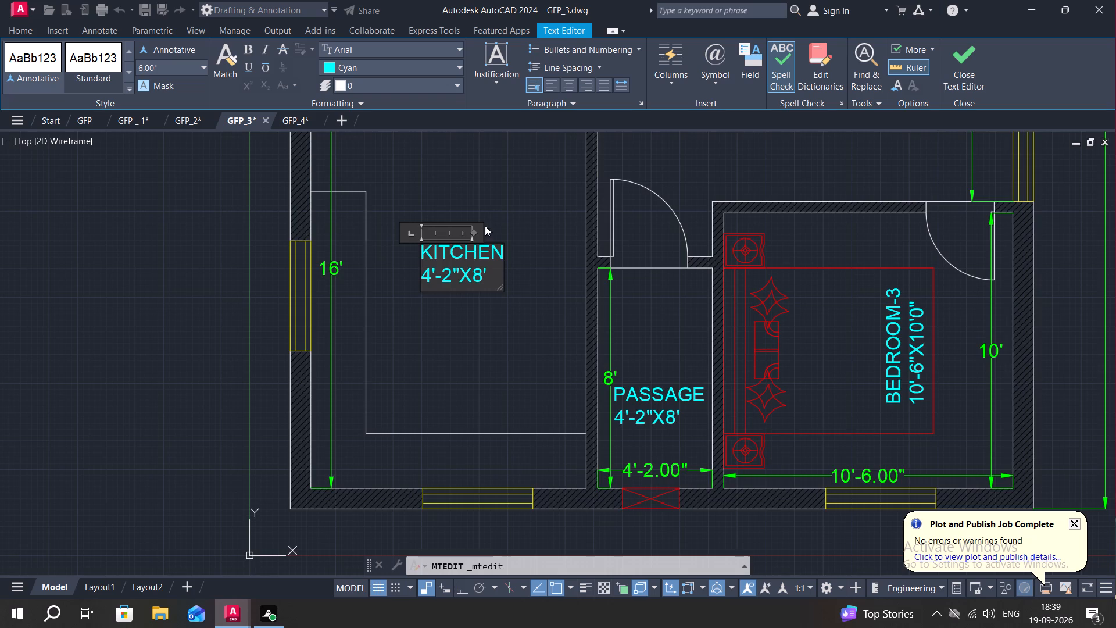
{"action": "scroll", "coordinate": [491, 269], "scroll_direction": "up", "scroll_amount": 2}
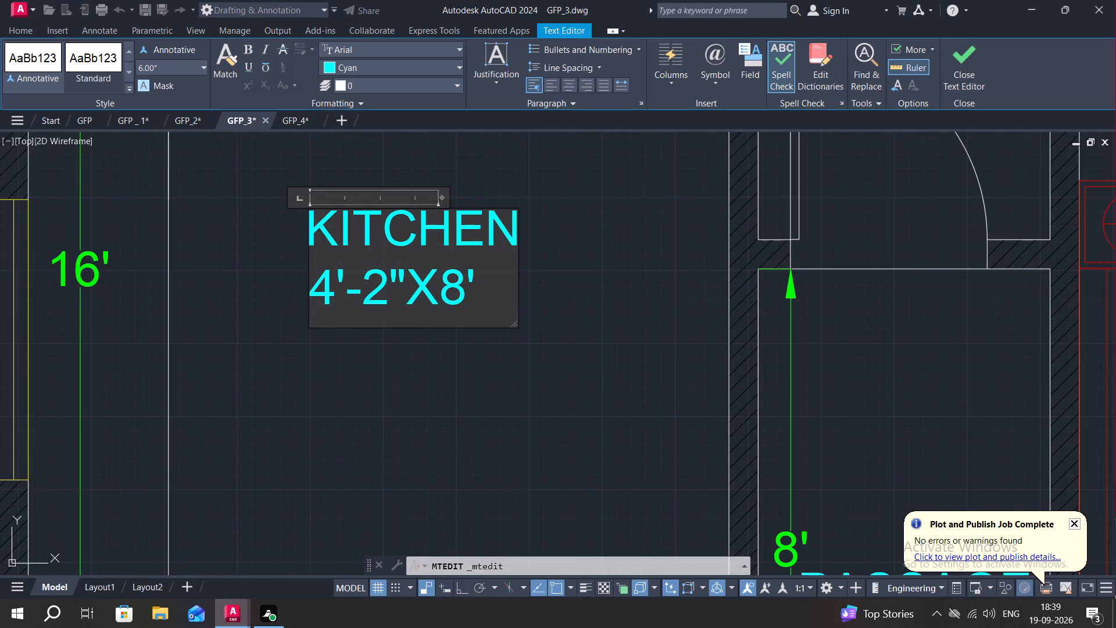
{"action": "left_click", "coordinate": [514, 248]}
{"action": "type", "text": "&"}
{"action": "key", "text": "space"}
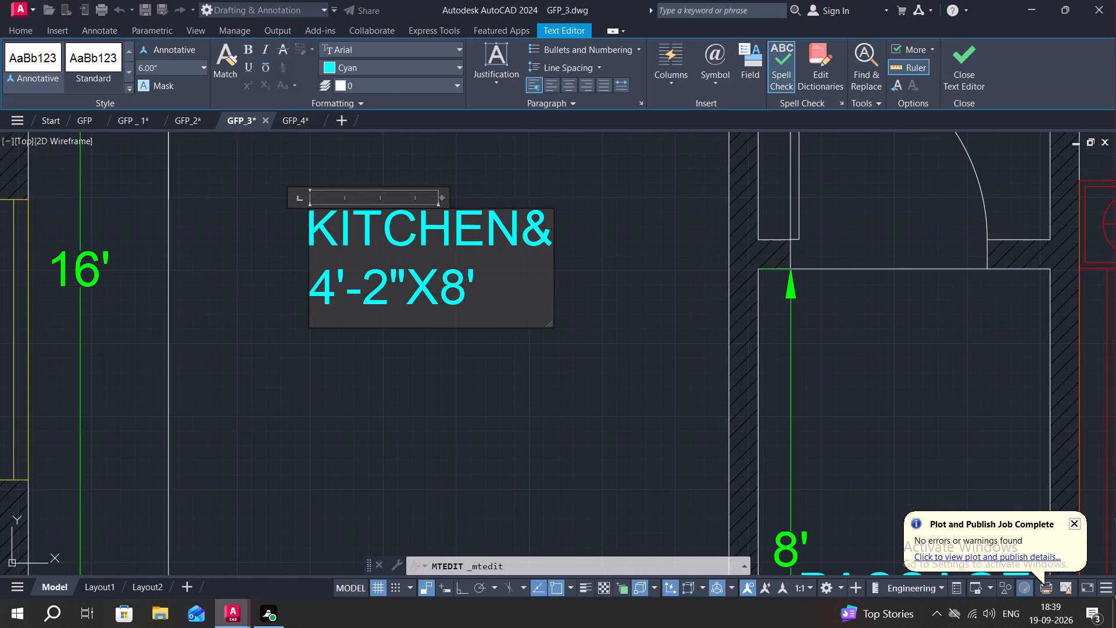
{"action": "key", "text": "BackSpace"}
{"action": "type", "text": "DININ"}
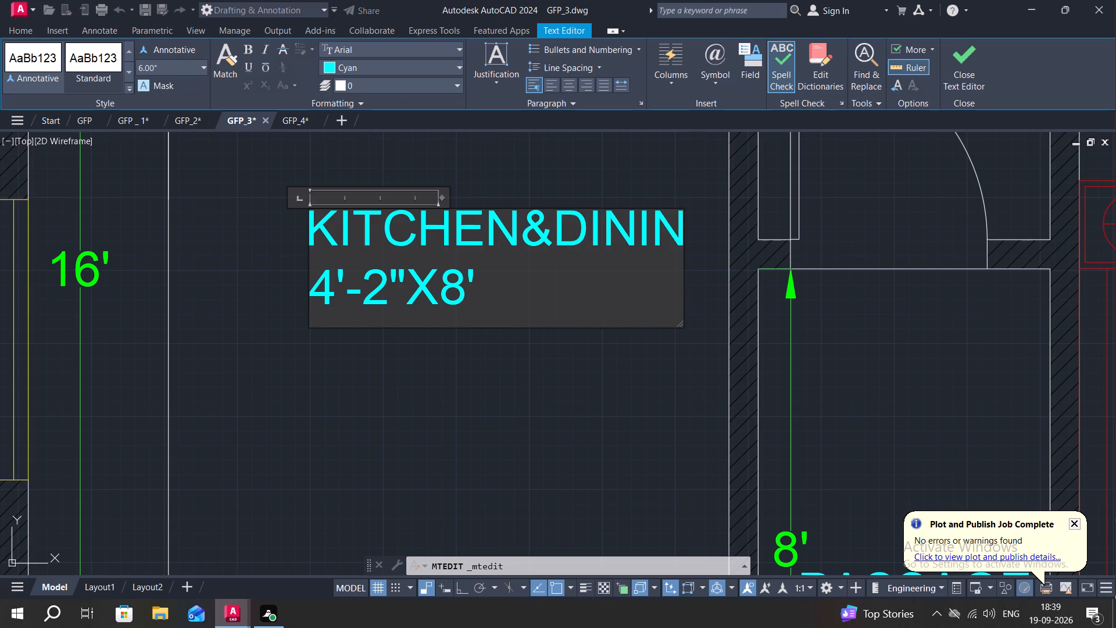
{"action": "key", "text": "g"}
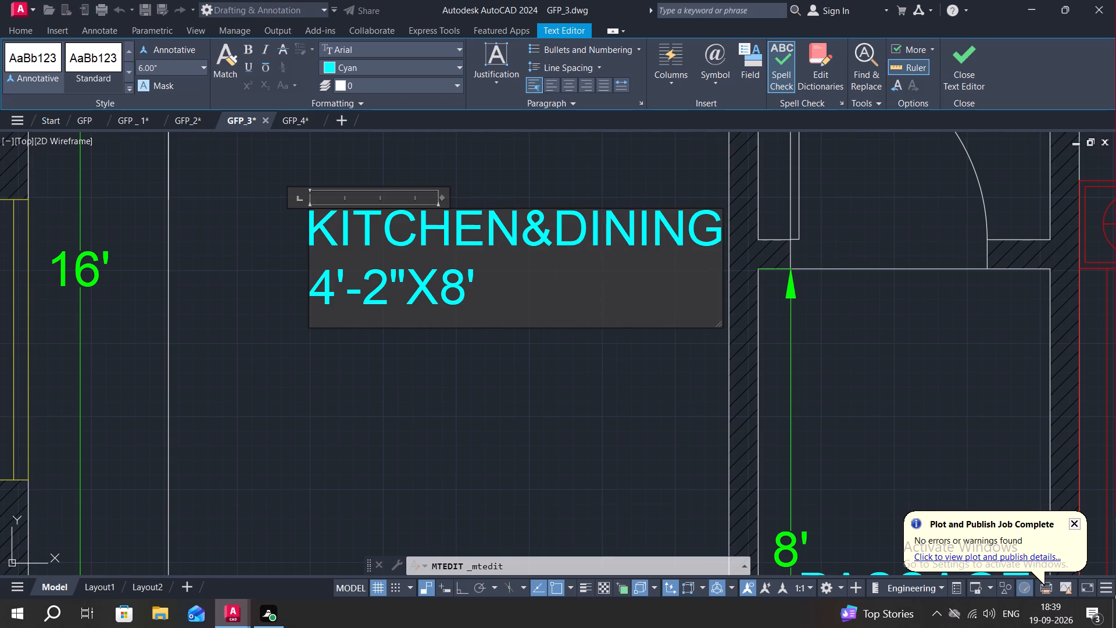
Clear the copied 4'-2"X8' size from the second line of the KITCHEN&DINING label, keeping its closing foot mark.
{"action": "scroll", "coordinate": [442, 251], "scroll_direction": "down", "scroll_amount": 2}
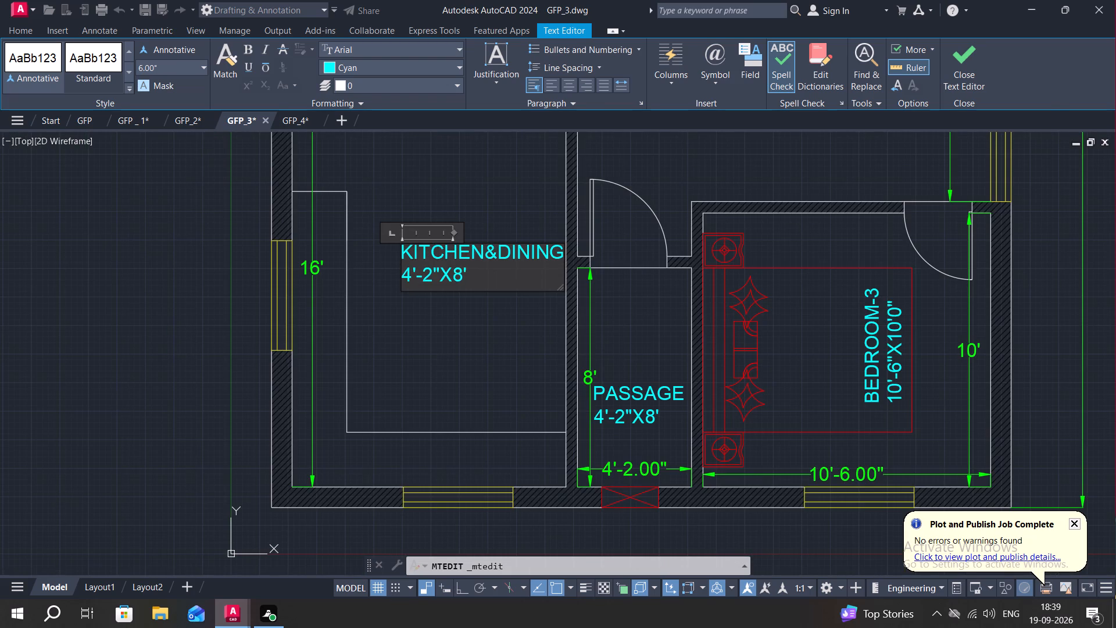
{"action": "scroll", "coordinate": [472, 272], "scroll_direction": "down", "scroll_amount": 1}
{"action": "left_click", "coordinate": [472, 270]}
{"action": "left_click", "coordinate": [466, 275]}
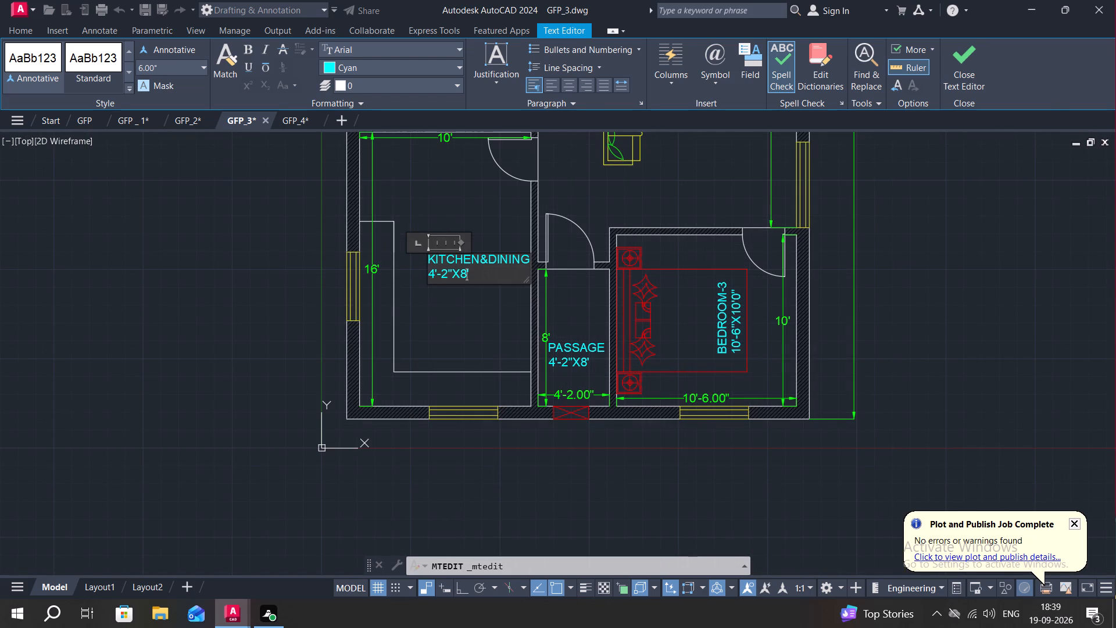
{"action": "left_click", "coordinate": [478, 273]}
{"action": "triple_click", "coordinate": [474, 274]}
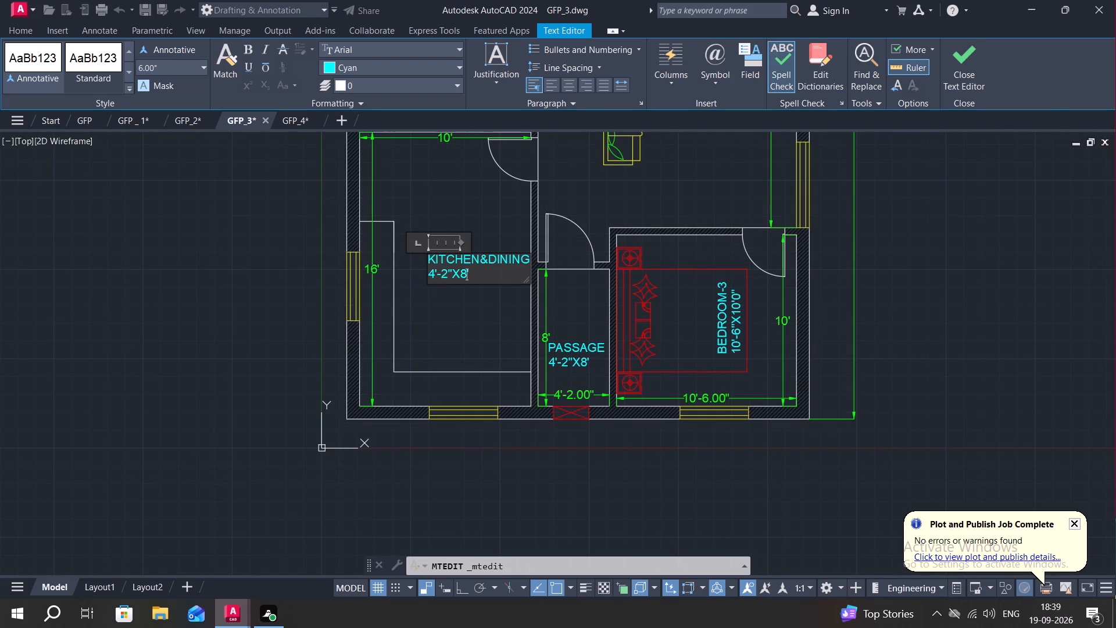
{"action": "scroll", "coordinate": [472, 274], "scroll_direction": "up", "scroll_amount": 3}
{"action": "double_click", "coordinate": [464, 271]}
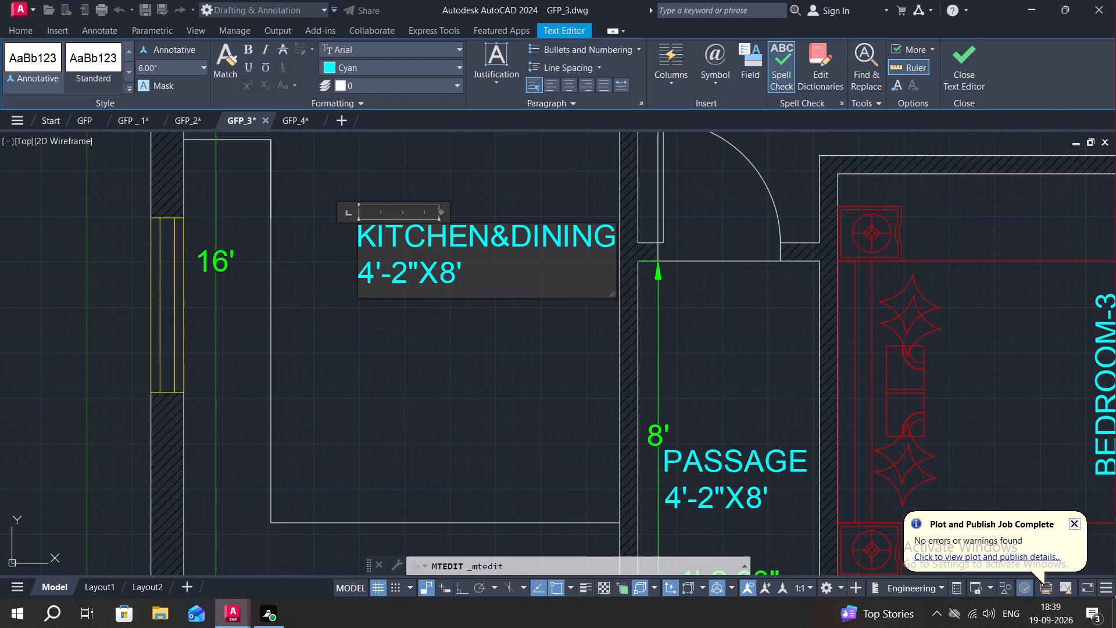
{"action": "key", "text": "BackSpace"}
{"action": "key", "text": "BackSpace"}
{"action": "key", "text": "BackSpace"}
{"action": "key", "text": "BackSpace"}
{"action": "key", "text": "BackSpace"}
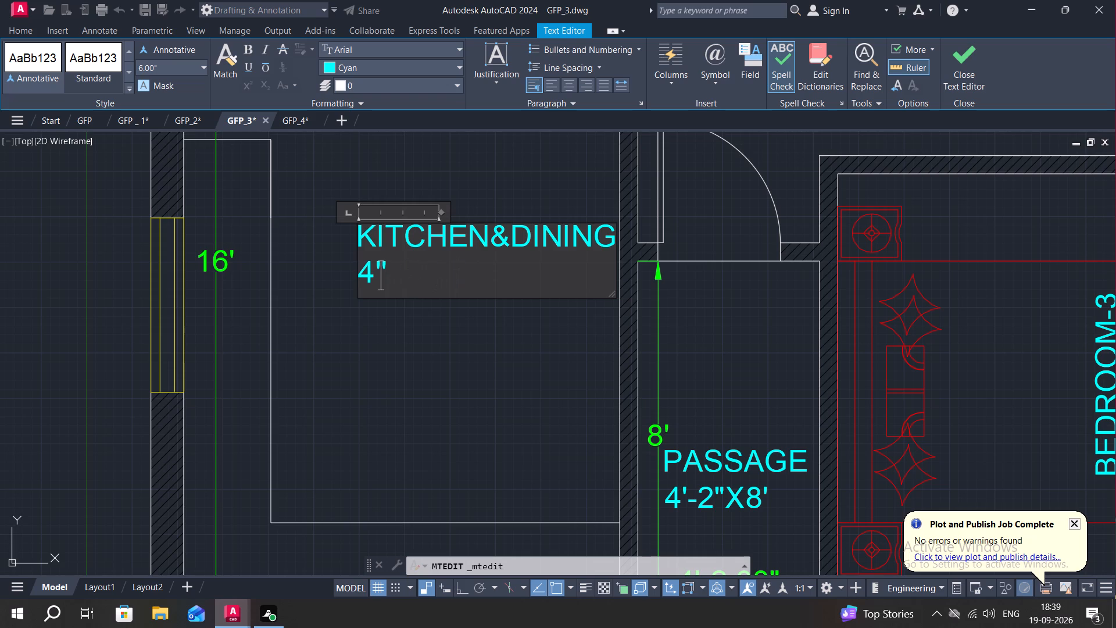
{"action": "key", "text": "BackSpace"}
{"action": "key", "text": "BackSpace"}
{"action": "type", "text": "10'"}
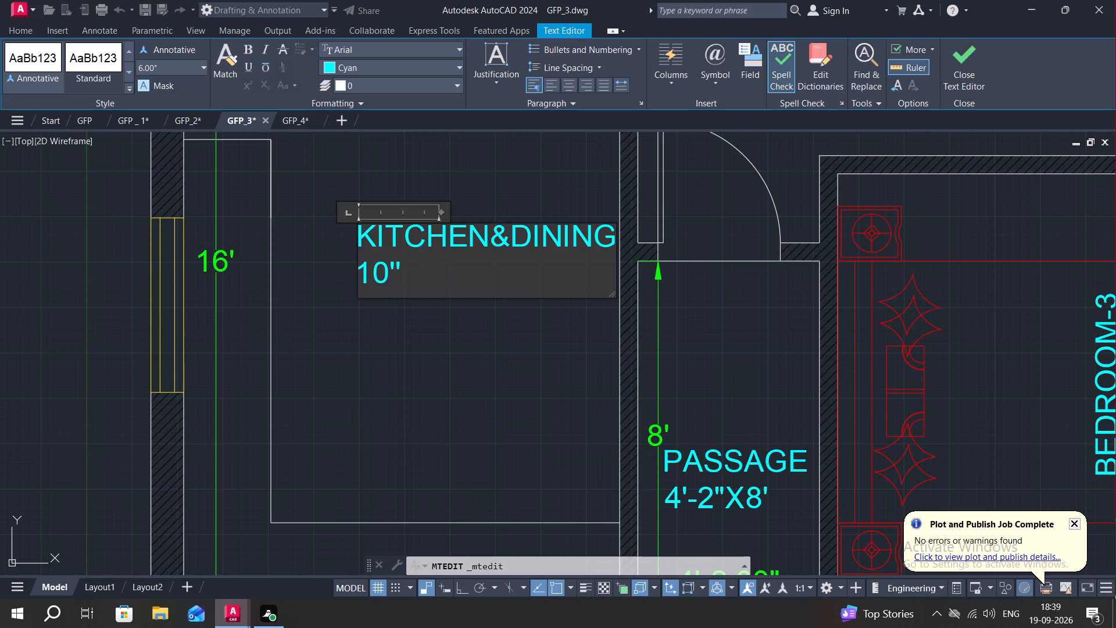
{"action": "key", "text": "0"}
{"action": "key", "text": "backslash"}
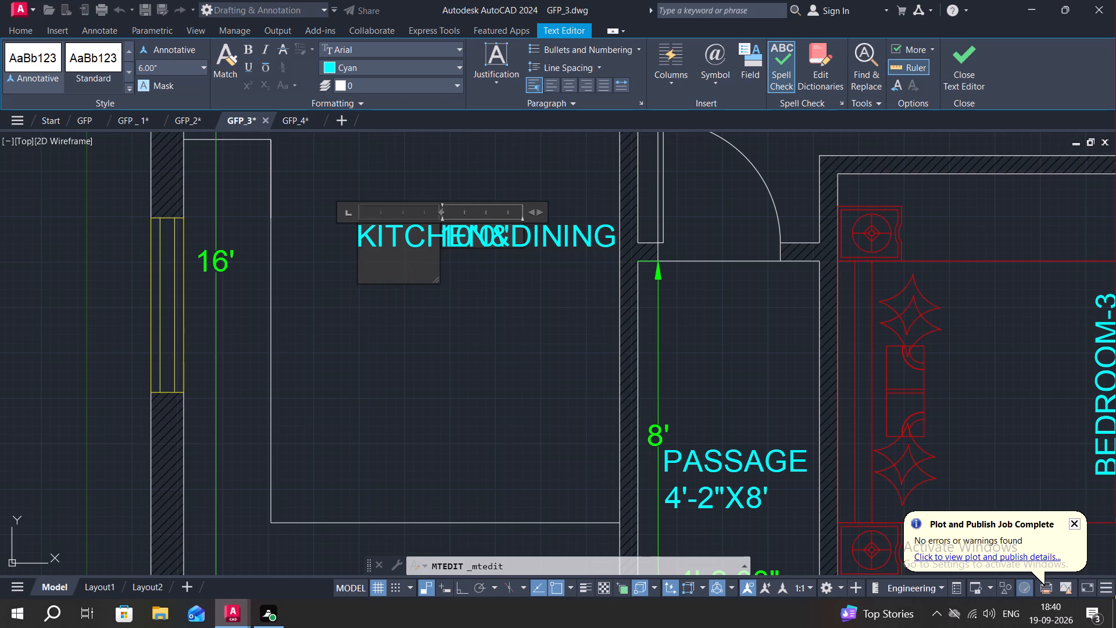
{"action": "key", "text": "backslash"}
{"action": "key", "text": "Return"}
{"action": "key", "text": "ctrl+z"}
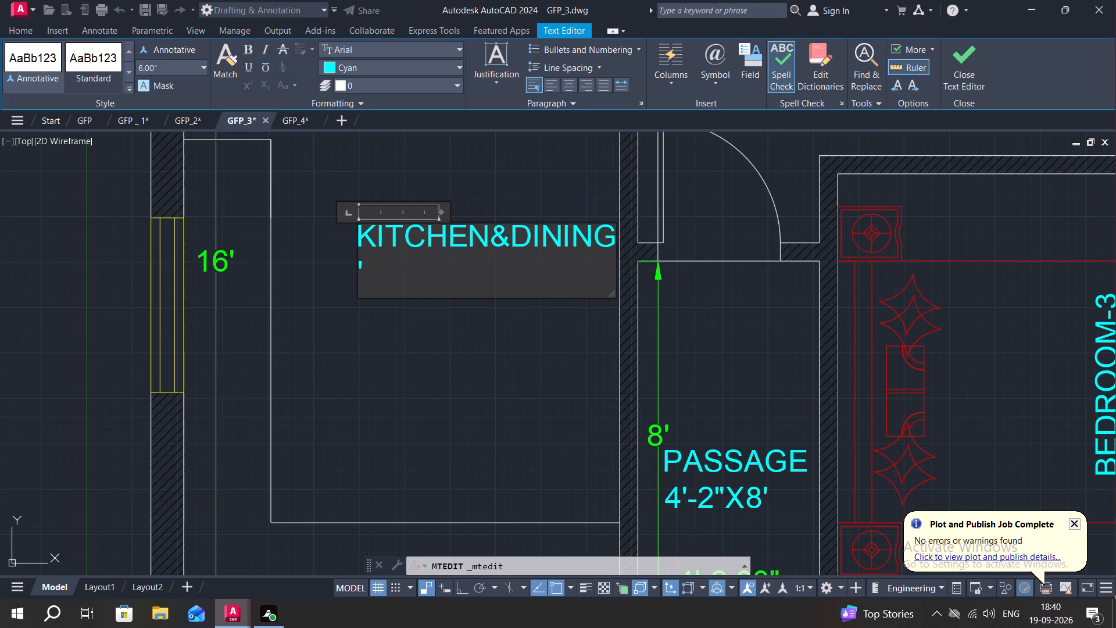
Enter 10'-0"X16'-0" as the second line under KITCHEN&DINING and finish editing the label.
{"action": "type", "text": "10"}
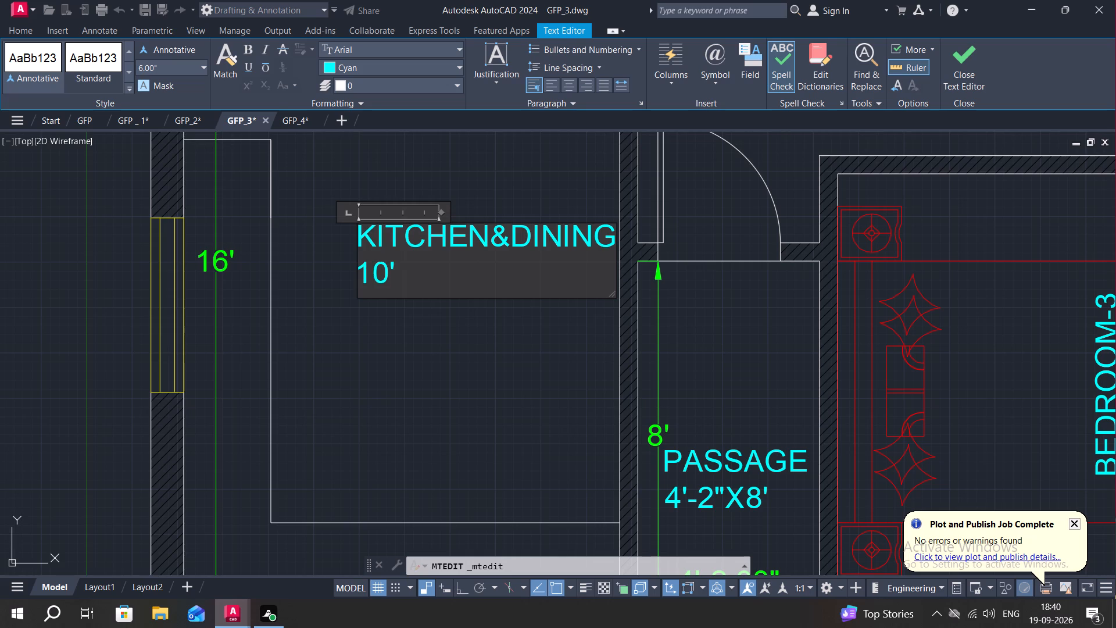
{"action": "left_click", "coordinate": [397, 265]}
{"action": "type", "text": "-0"}
{"action": "key", "text": "shift+quotedbl"}
{"action": "key", "text": "x"}
{"action": "type", "text": "16"}
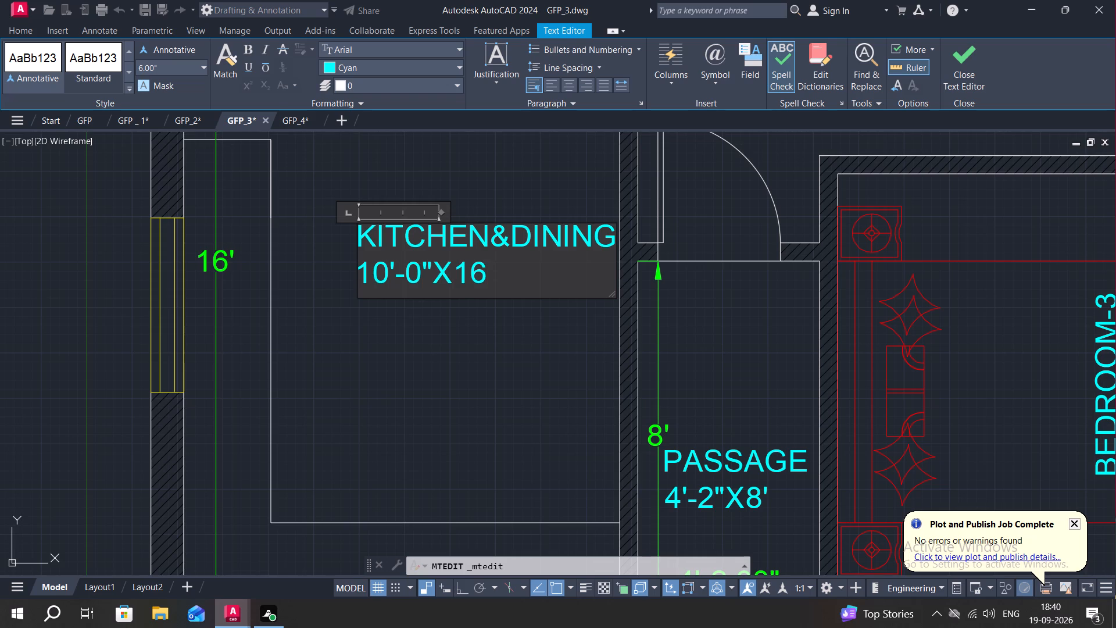
{"action": "key", "text": "apostrophe"}
{"action": "key", "text": "minus"}
{"action": "key", "text": "0"}
{"action": "key", "text": "shift+quotedbl"}
{"action": "left_click", "coordinate": [331, 292]}
Copy the two-line KITCHEN&DINING label into the room with the sofas, south of the centre table.
{"action": "scroll", "coordinate": [423, 249], "scroll_direction": "down", "scroll_amount": 2}
{"action": "middle_click_drag", "start_coordinate": [434, 269], "coordinate": [424, 352]}
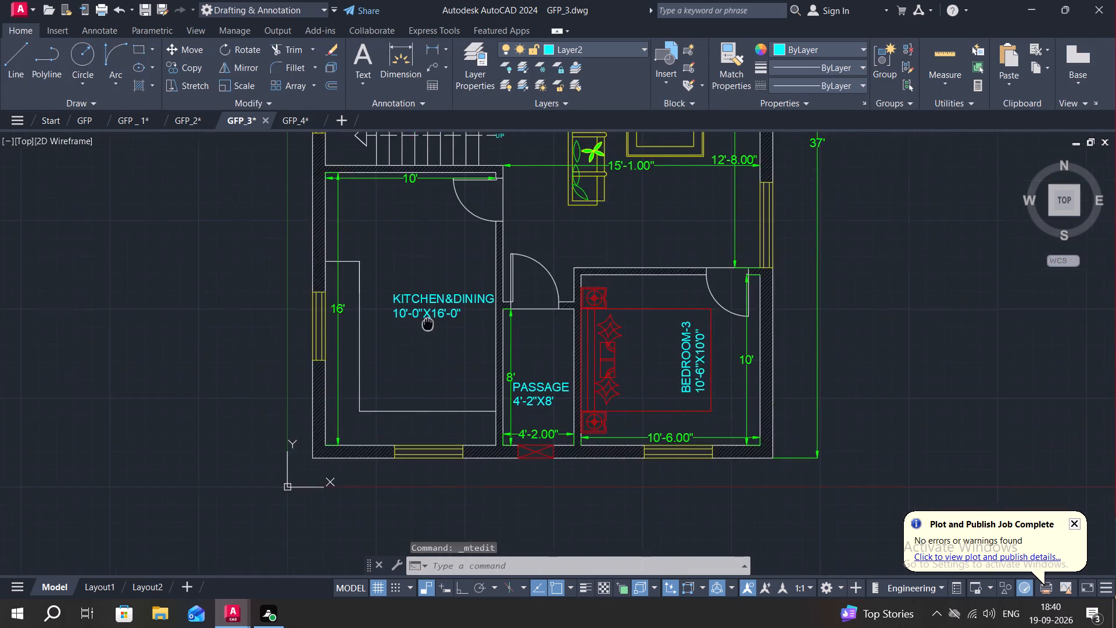
{"action": "middle_click_drag", "start_coordinate": [424, 352], "coordinate": [408, 412]}
{"action": "middle_click_drag", "start_coordinate": [524, 262], "coordinate": [435, 306]}
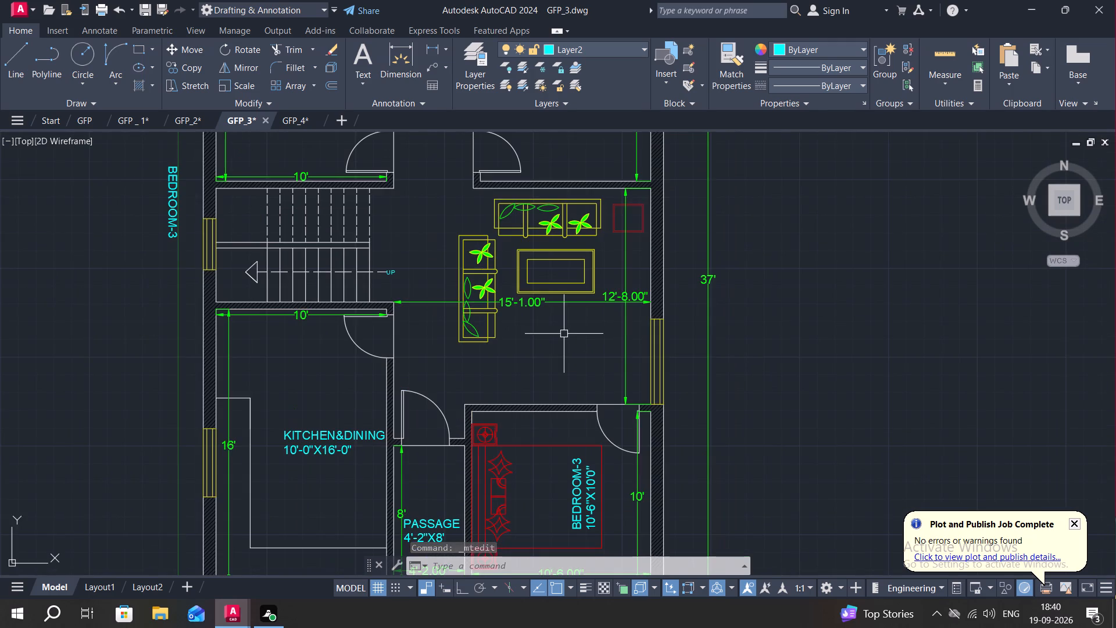
{"action": "scroll", "coordinate": [548, 322], "scroll_direction": "up", "scroll_amount": 1}
{"action": "key", "text": "c"}
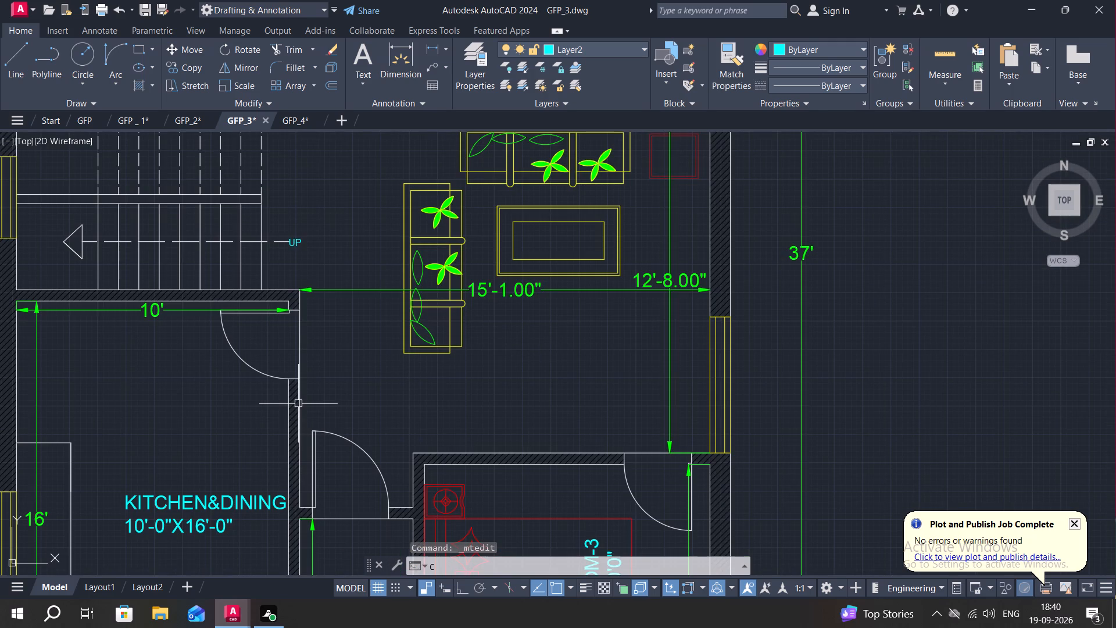
{"action": "key", "text": "o"}
{"action": "key", "text": "space"}
{"action": "left_click", "coordinate": [256, 500]}
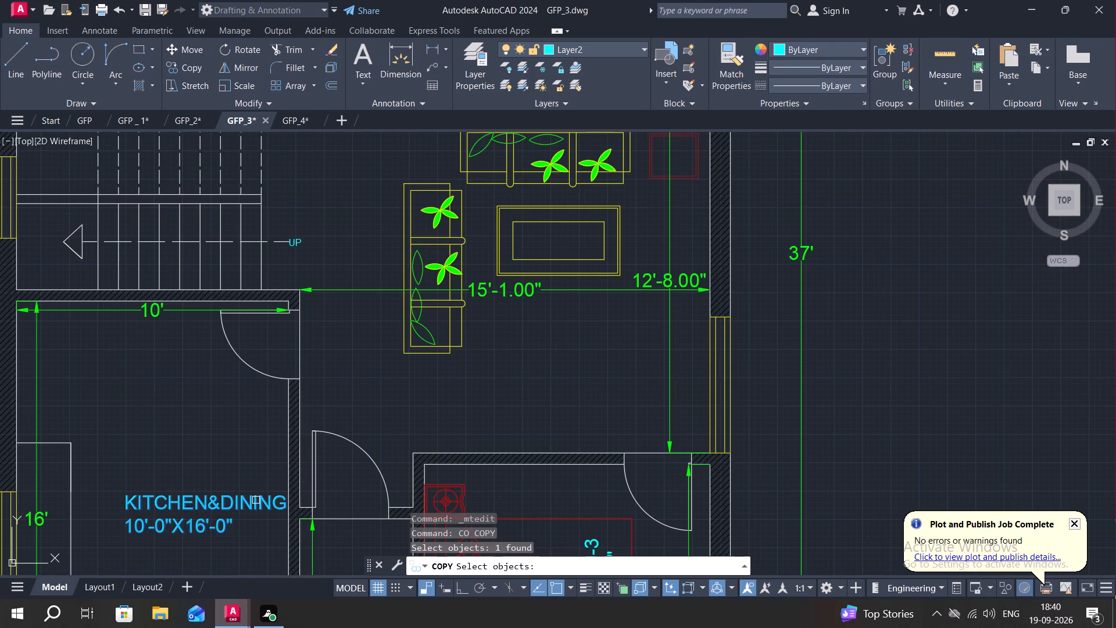
{"action": "right_click", "coordinate": [256, 500]}
{"action": "left_click", "coordinate": [255, 499]}
{"action": "left_click", "coordinate": [603, 326]}
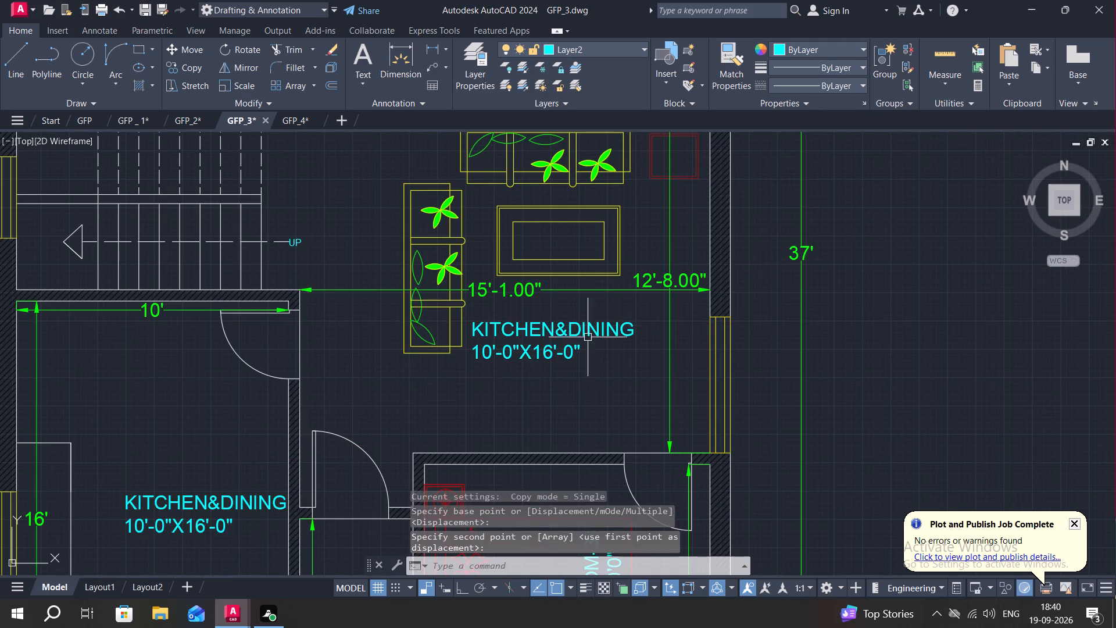
{"action": "key", "text": "Escape"}
Replace both lines of the copied label in the sofa room with LIVING.
{"action": "double_click", "coordinate": [547, 330]}
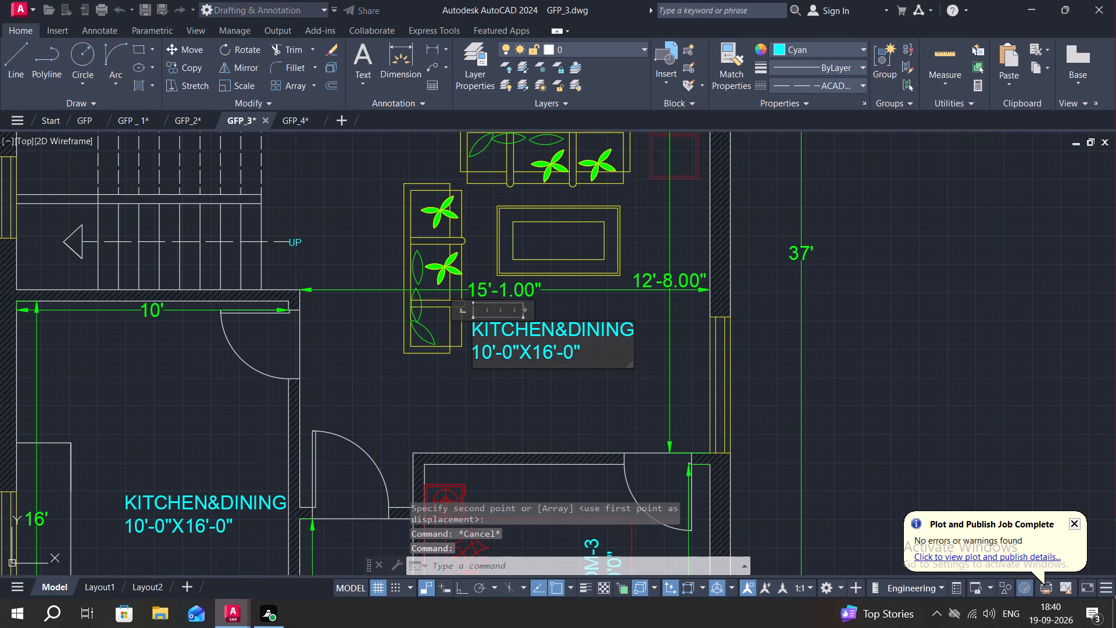
{"action": "left_click", "coordinate": [582, 350]}
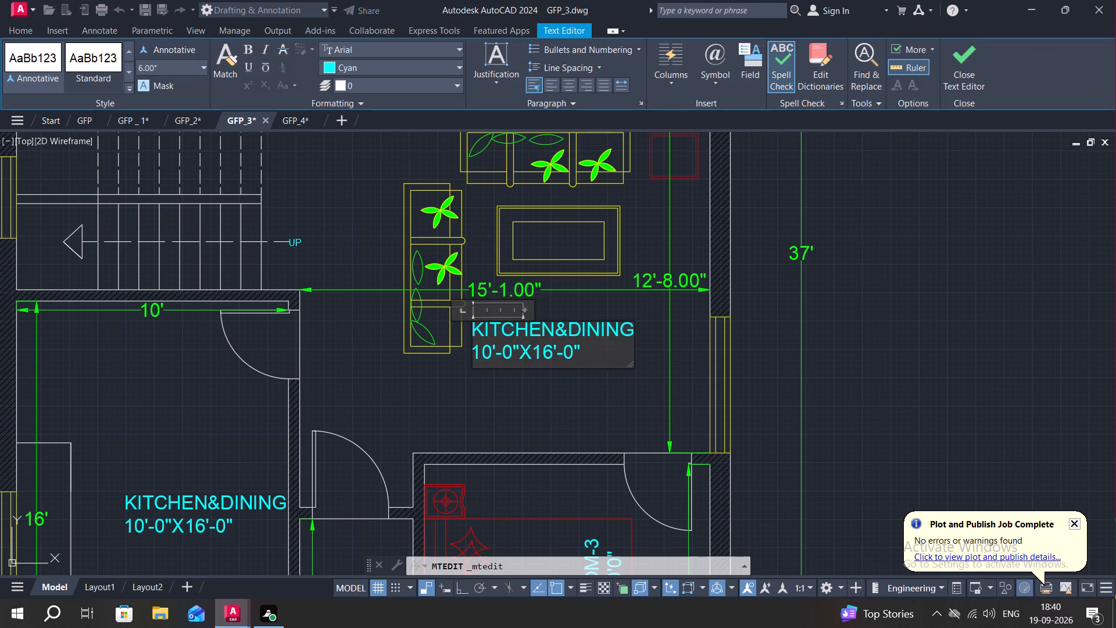
{"action": "left_click", "coordinate": [596, 356]}
{"action": "left_click", "coordinate": [592, 350]}
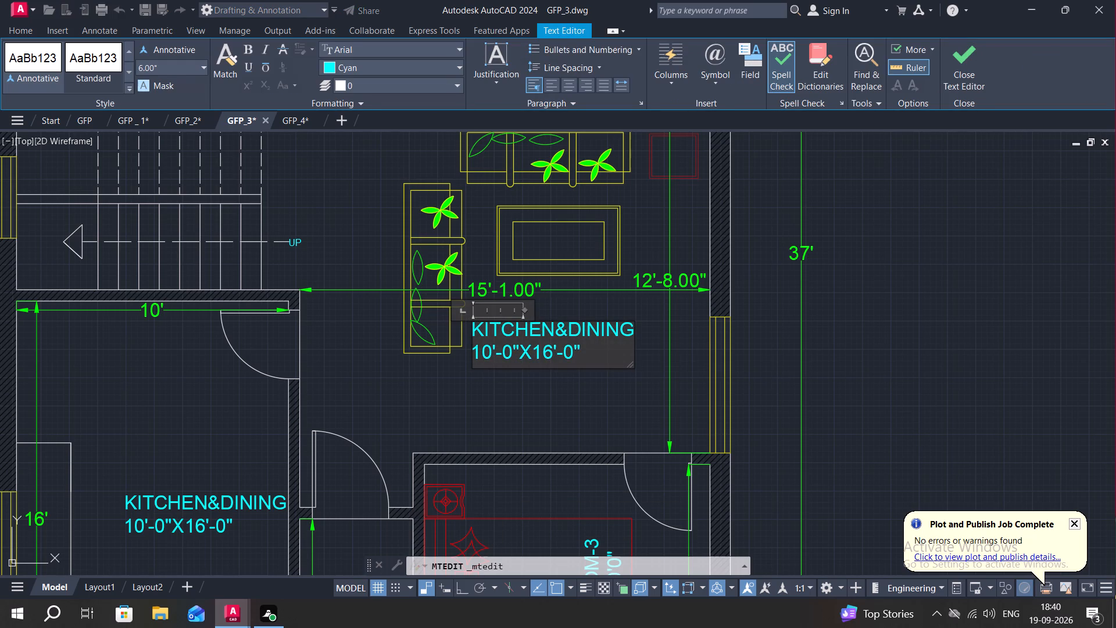
{"action": "left_click_drag", "start_coordinate": [592, 351], "coordinate": [586, 351]}
{"action": "left_click", "coordinate": [584, 351]}
{"action": "scroll", "coordinate": [571, 353], "scroll_direction": "up", "scroll_amount": 3}
{"action": "left_click", "coordinate": [582, 345]}
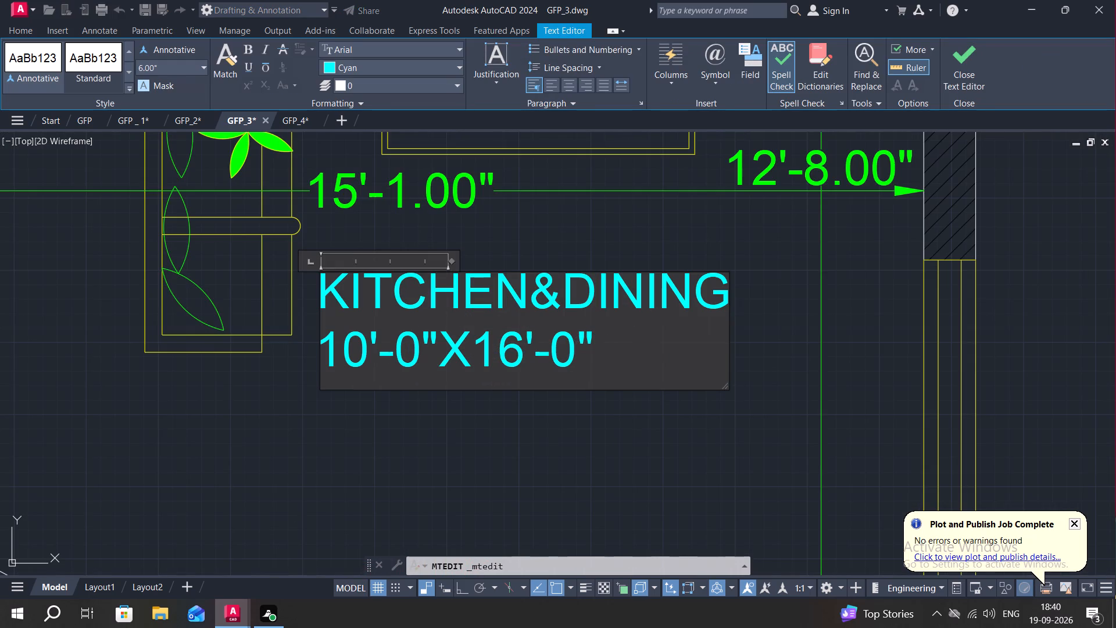
{"action": "left_click", "coordinate": [598, 340]}
{"action": "left_click", "coordinate": [593, 337]}
{"action": "key", "text": "BackSpace"}
{"action": "key", "text": "BackSpace"}
{"action": "key", "text": "BackSpace"}
{"action": "key", "text": "BackSpace"}
{"action": "key", "text": "BackSpace"}
{"action": "key", "text": "BackSpace"}
{"action": "key", "text": "BackSpace"}
{"action": "key", "text": "BackSpace"}
{"action": "key", "text": "BackSpace"}
{"action": "key", "text": "BackSpace"}
{"action": "key", "text": "BackSpace"}
{"action": "key", "text": "BackSpace"}
{"action": "key", "text": "BackSpace"}
{"action": "key", "text": "BackSpace"}
{"action": "key", "text": "BackSpace"}
{"action": "key", "text": "BackSpace"}
{"action": "key", "text": "BackSpace"}
{"action": "key", "text": "BackSpace"}
{"action": "key", "text": "BackSpace"}
{"action": "key", "text": "BackSpace"}
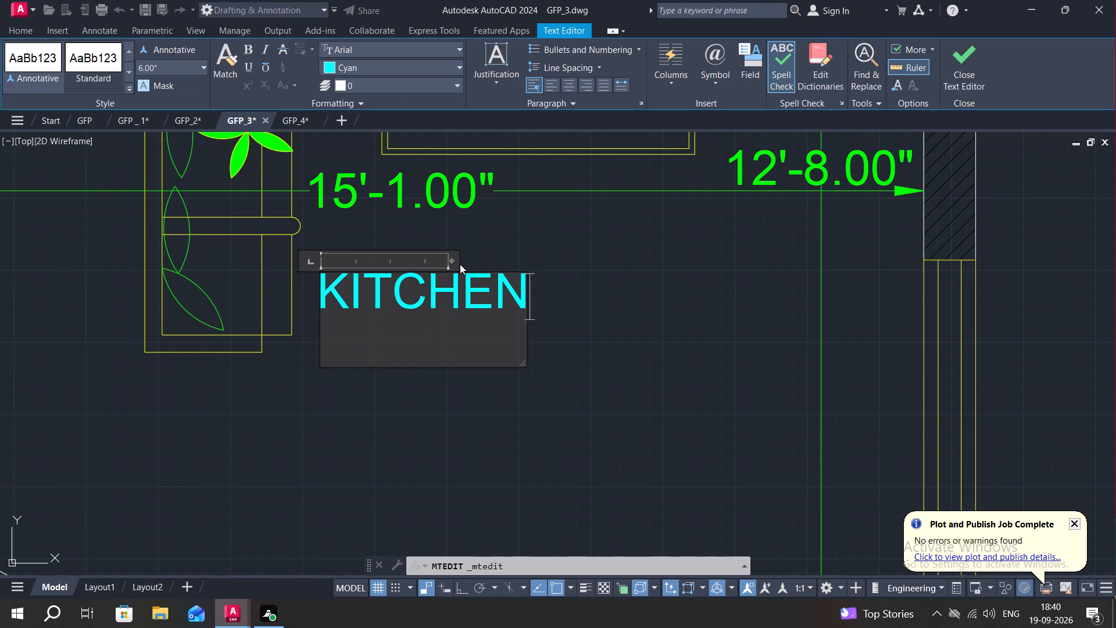
{"action": "key", "text": "BackSpace"}
{"action": "type", "text": "LIVING"}
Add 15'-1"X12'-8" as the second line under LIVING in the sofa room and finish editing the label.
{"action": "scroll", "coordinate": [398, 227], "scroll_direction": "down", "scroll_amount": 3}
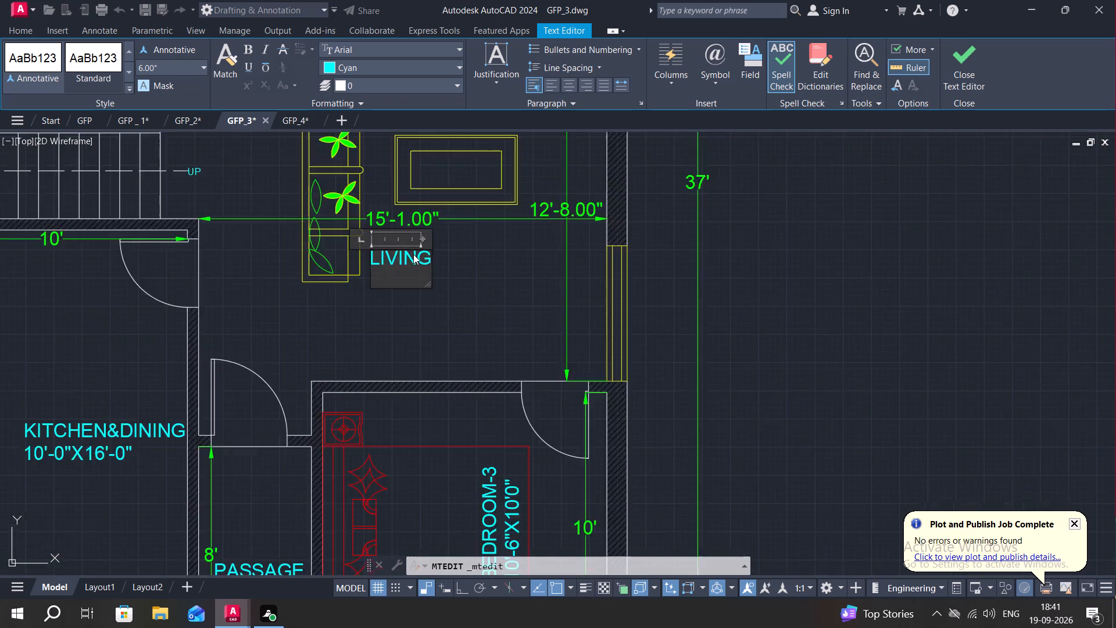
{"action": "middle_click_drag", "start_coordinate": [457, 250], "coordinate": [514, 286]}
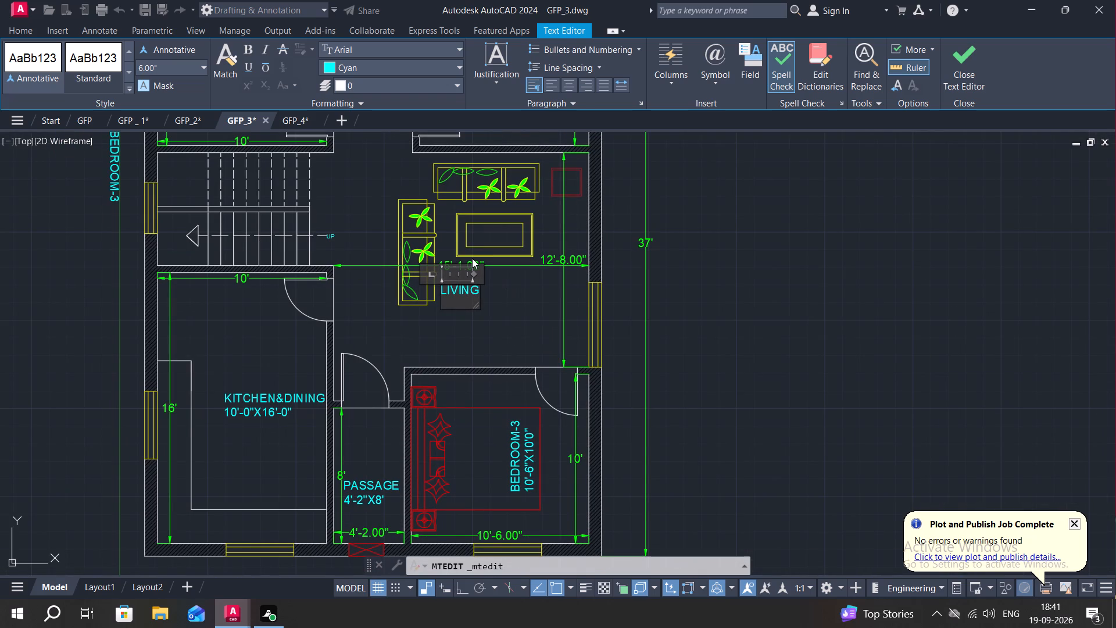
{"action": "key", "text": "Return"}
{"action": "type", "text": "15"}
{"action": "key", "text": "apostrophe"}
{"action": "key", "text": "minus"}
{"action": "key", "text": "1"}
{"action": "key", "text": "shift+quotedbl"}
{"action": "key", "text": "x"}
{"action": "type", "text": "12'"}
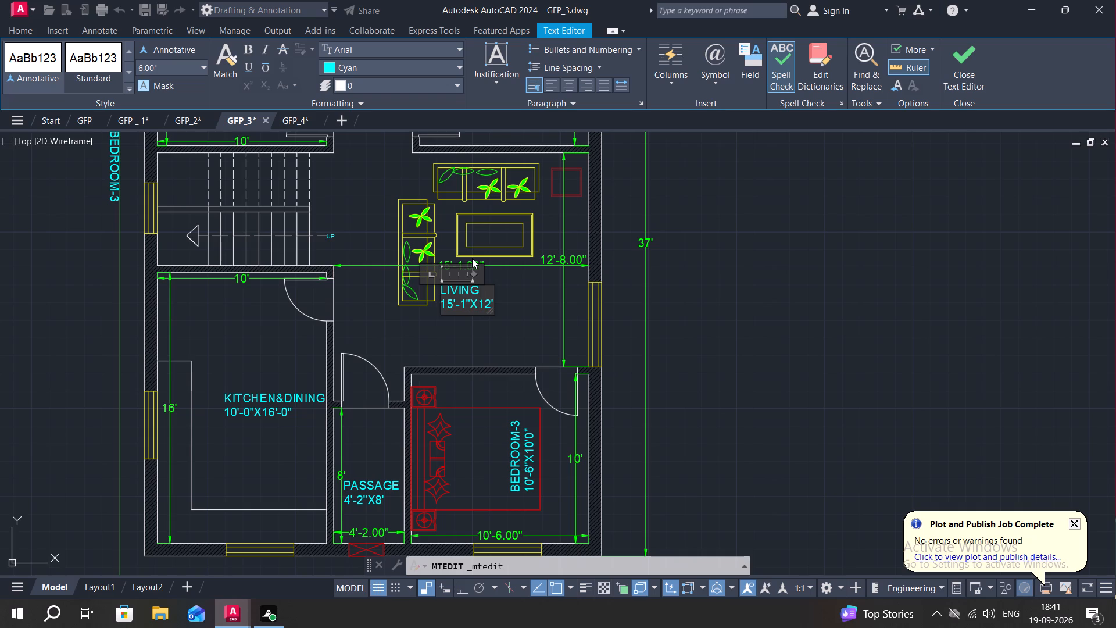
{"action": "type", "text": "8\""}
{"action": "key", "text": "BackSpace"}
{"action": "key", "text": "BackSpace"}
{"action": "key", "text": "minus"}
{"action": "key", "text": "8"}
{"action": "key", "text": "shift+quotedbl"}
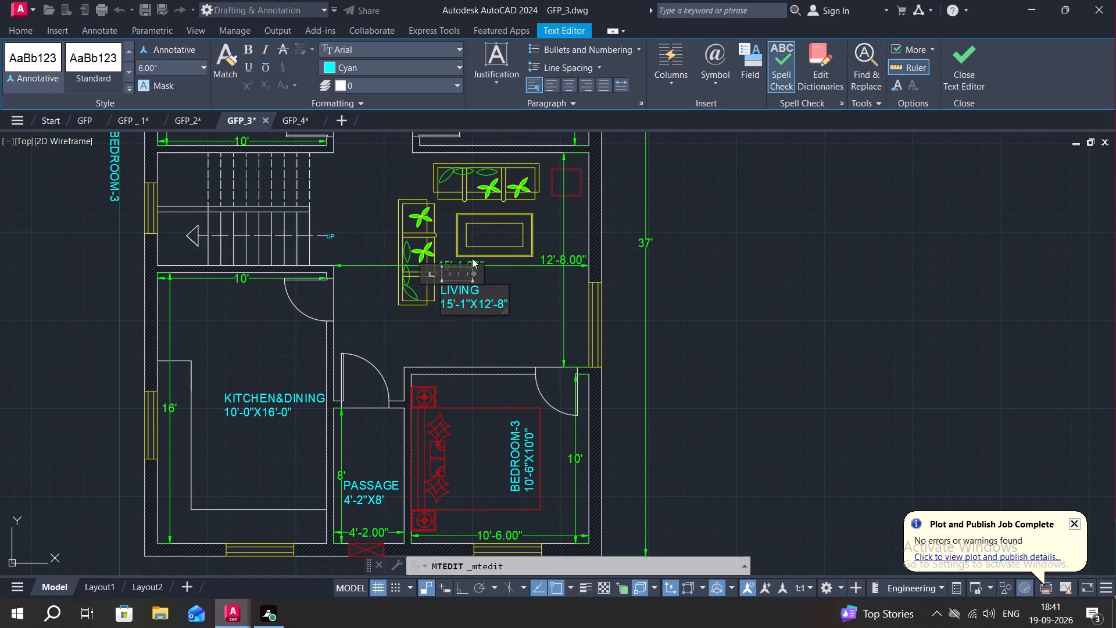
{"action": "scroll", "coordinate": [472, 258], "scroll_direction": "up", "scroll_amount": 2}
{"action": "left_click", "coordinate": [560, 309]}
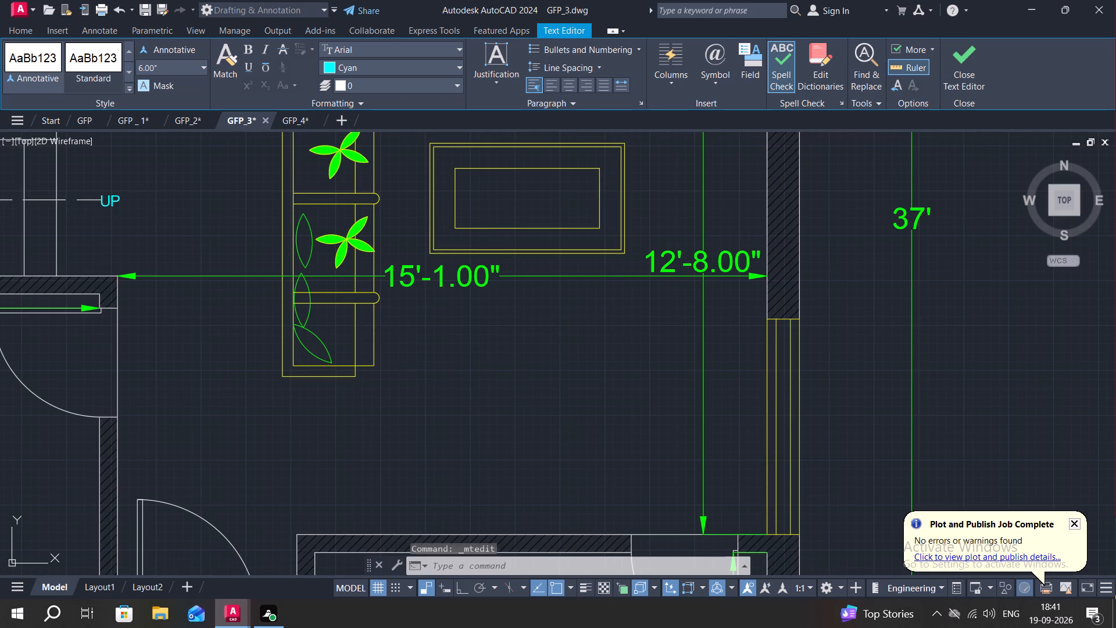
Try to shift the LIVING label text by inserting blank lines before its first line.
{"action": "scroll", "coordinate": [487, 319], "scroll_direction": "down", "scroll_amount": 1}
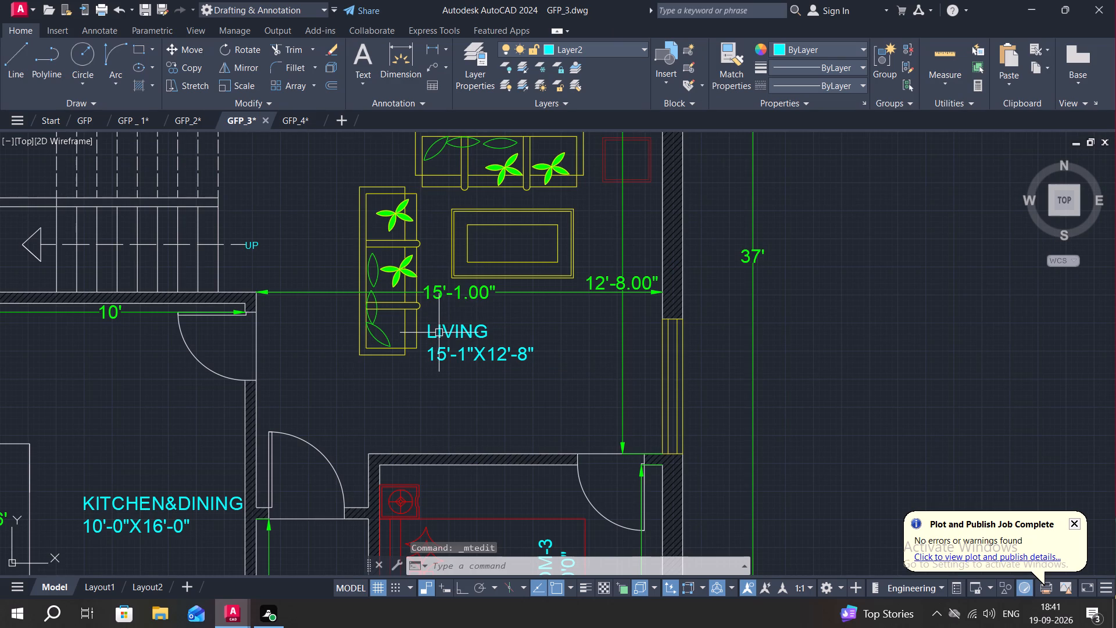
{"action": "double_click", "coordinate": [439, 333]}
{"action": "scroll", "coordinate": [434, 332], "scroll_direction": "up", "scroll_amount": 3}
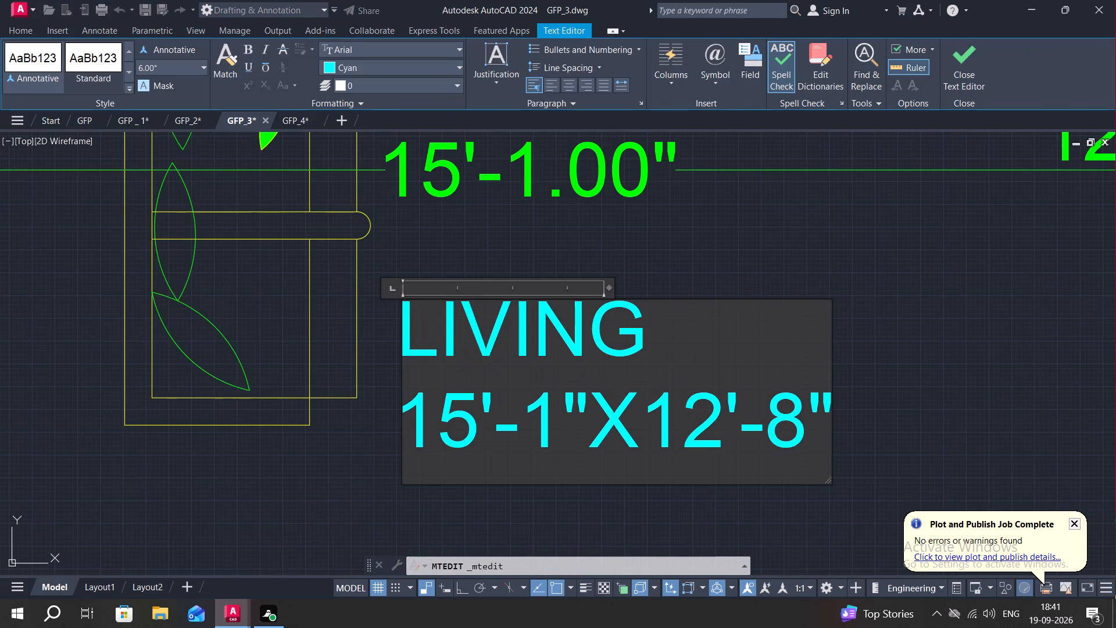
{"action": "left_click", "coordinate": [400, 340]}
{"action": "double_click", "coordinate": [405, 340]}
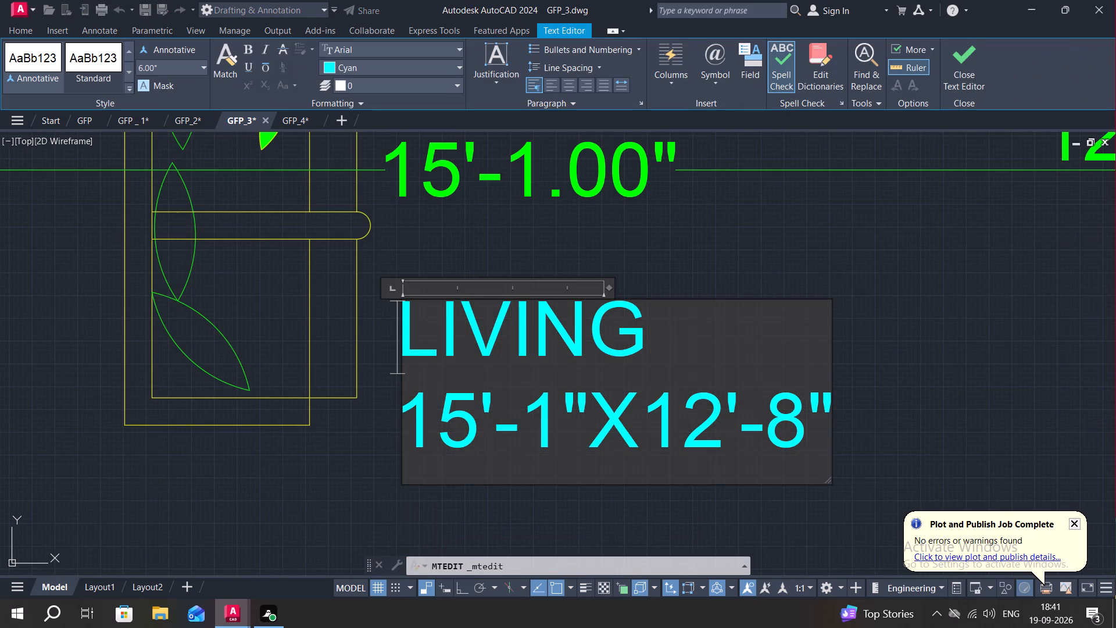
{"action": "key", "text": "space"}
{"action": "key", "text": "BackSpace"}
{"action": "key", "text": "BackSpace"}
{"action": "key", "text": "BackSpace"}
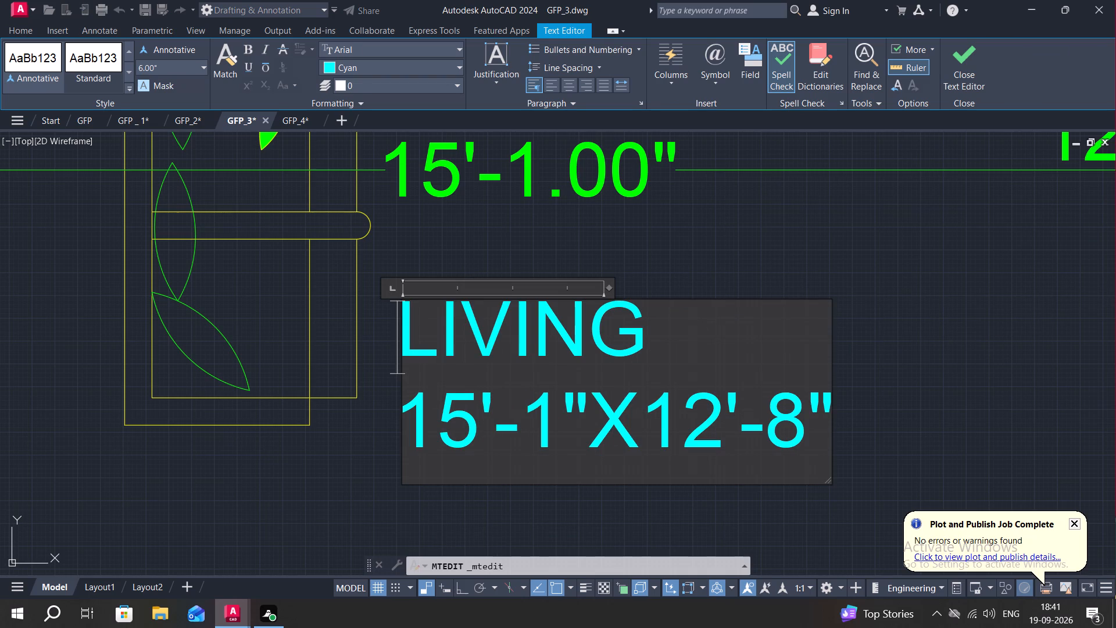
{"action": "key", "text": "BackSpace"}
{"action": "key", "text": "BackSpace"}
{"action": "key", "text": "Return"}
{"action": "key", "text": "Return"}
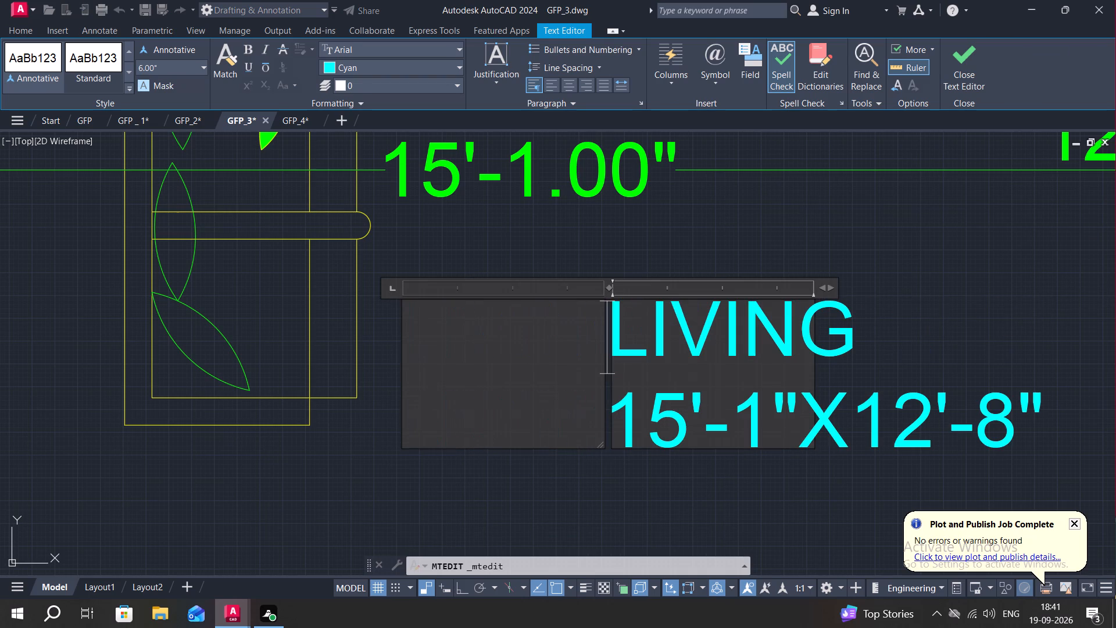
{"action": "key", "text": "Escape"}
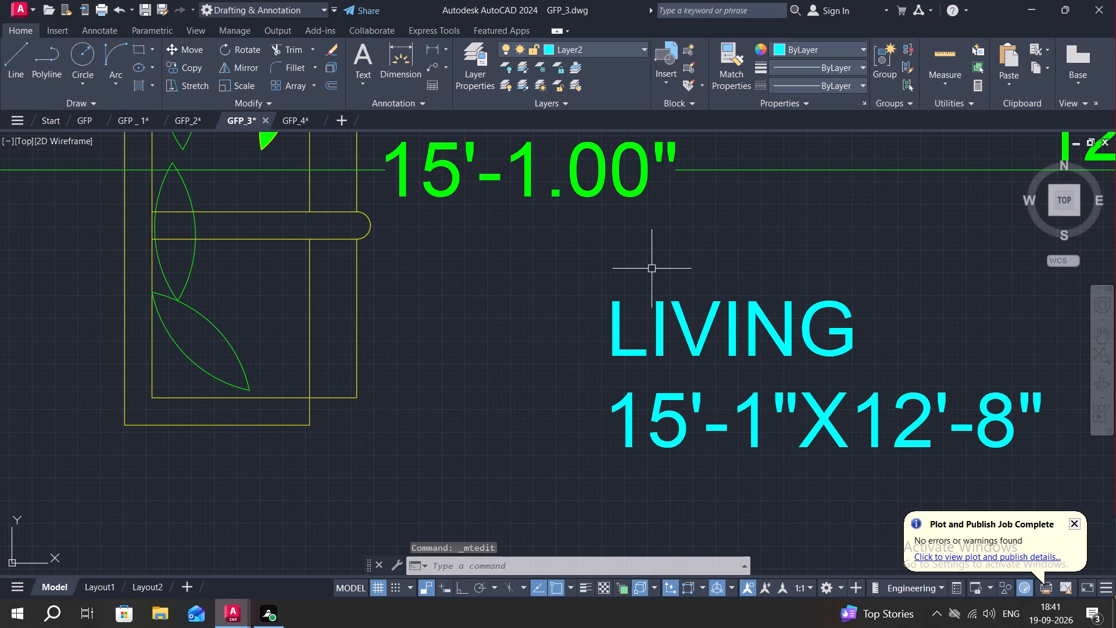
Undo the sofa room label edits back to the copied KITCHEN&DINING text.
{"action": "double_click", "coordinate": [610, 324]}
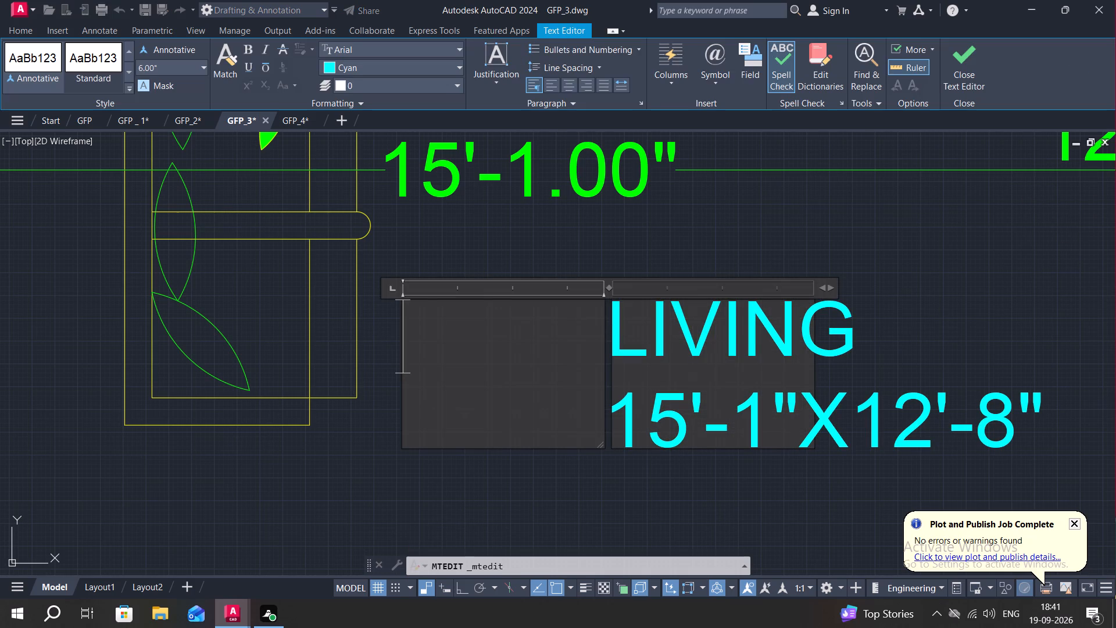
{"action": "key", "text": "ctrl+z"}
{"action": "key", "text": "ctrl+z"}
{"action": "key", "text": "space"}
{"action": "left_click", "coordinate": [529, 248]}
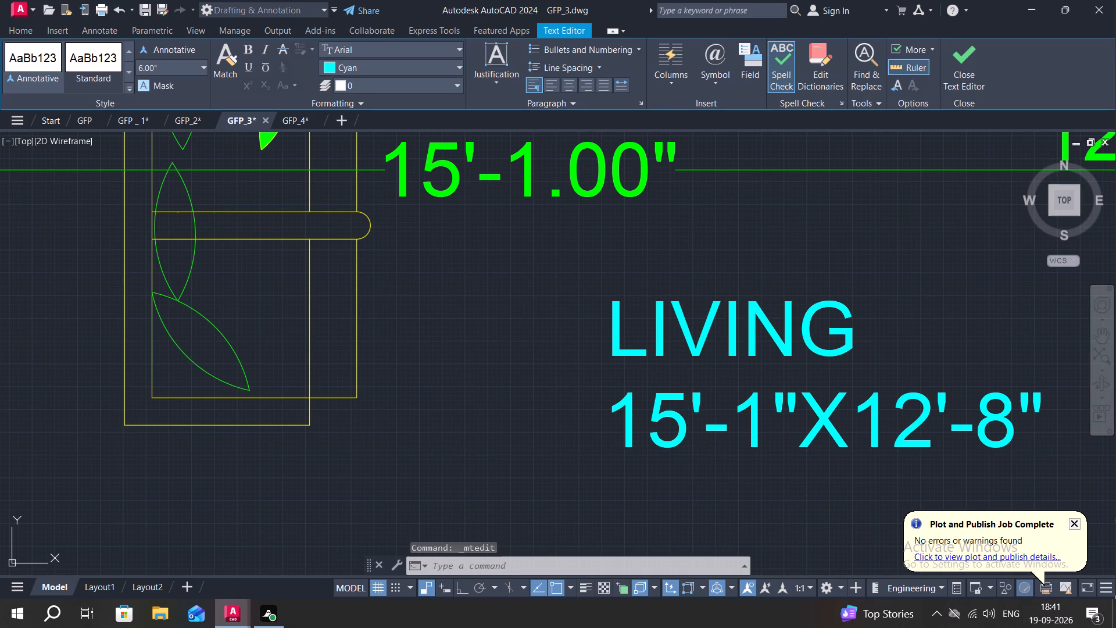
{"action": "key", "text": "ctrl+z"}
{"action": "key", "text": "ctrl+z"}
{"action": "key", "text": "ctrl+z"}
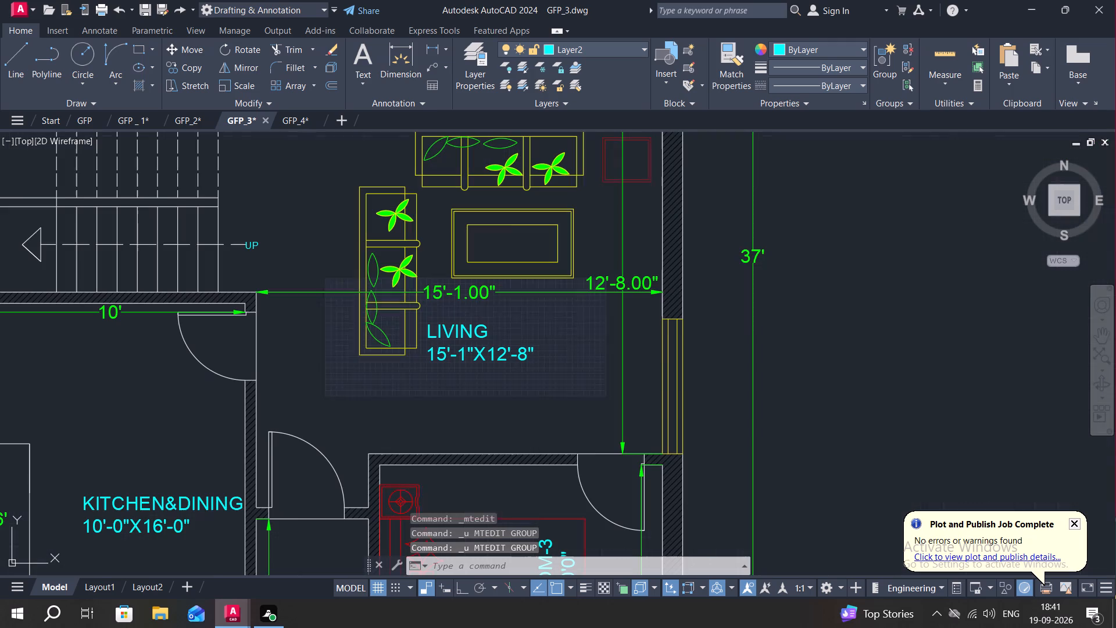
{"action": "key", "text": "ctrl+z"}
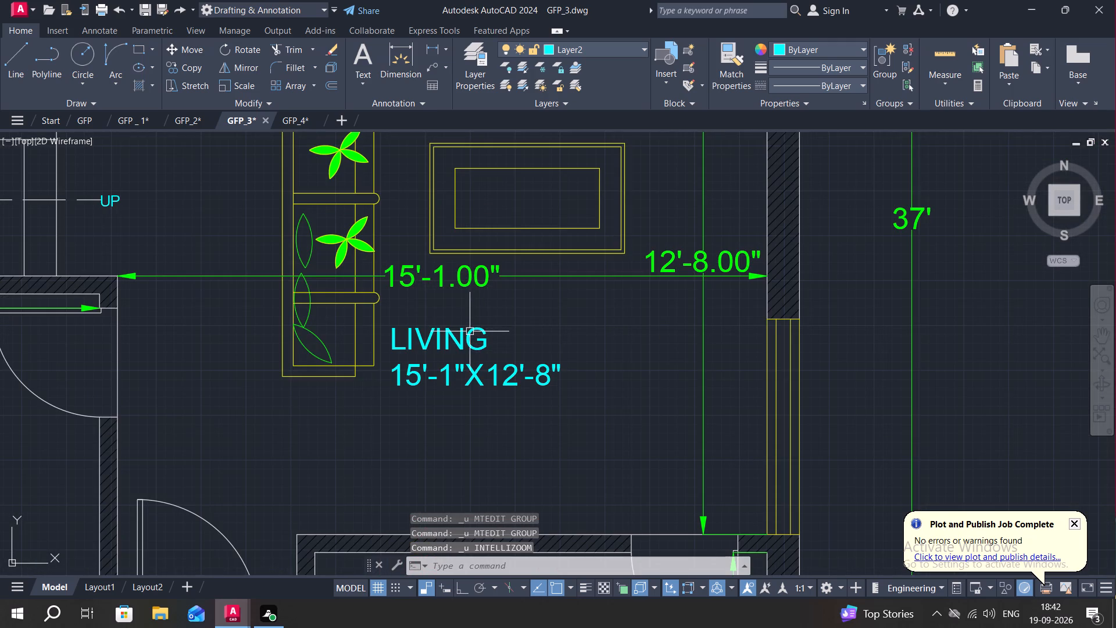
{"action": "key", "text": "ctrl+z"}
Replace both lines of the copied KITCHEN&DINING label in the sofa room with LIVING and start a new line beneath it.
{"action": "double_click", "coordinate": [482, 327]}
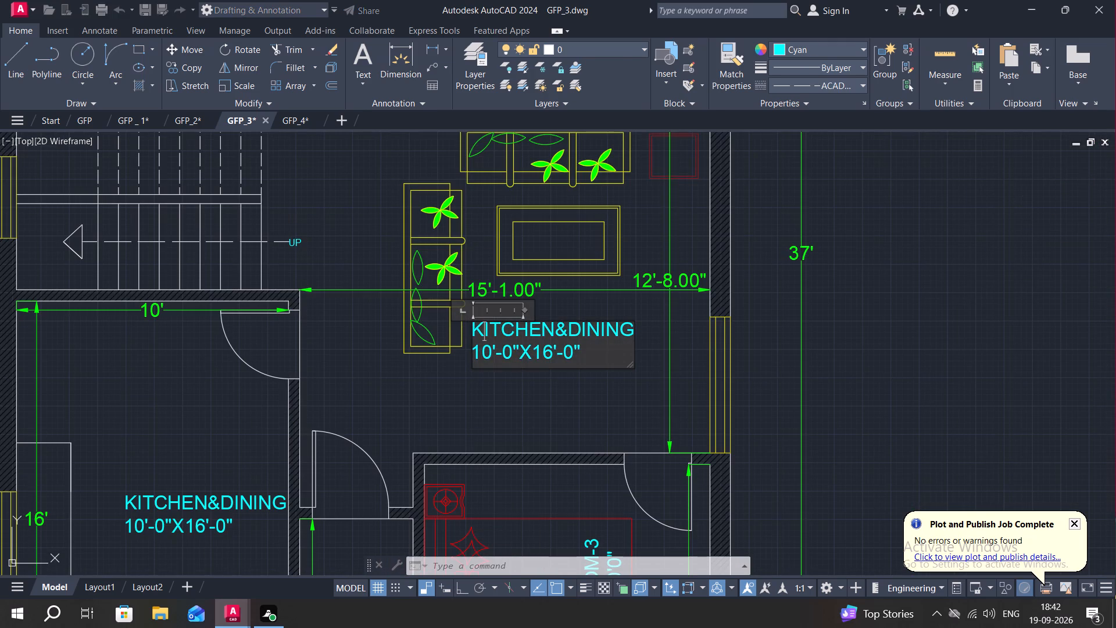
{"action": "key", "text": "BackSpace"}
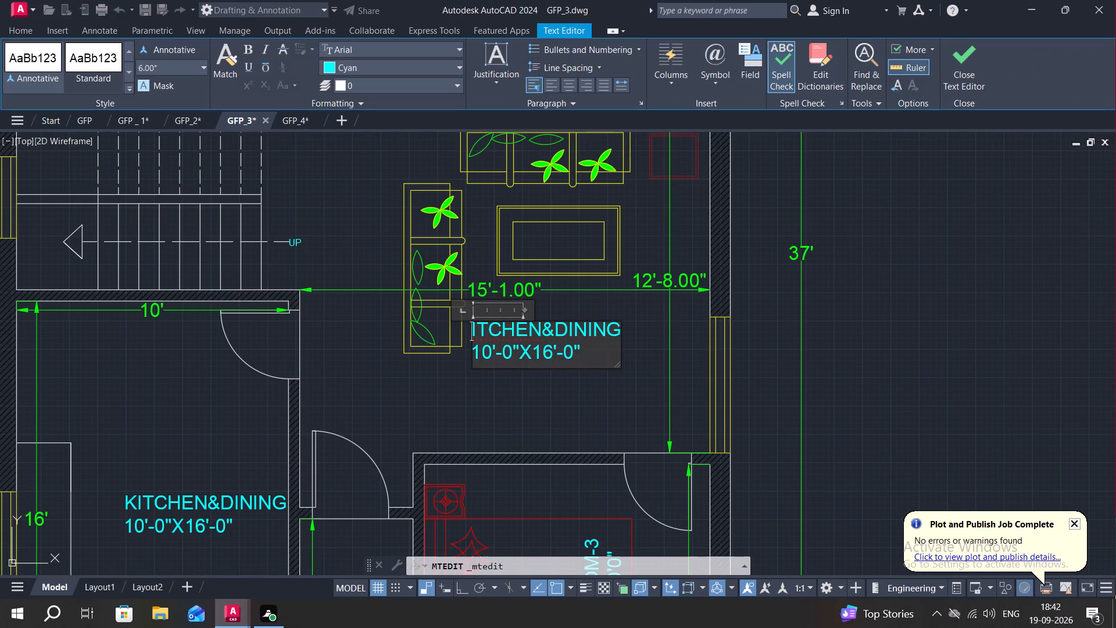
{"action": "key", "text": "space"}
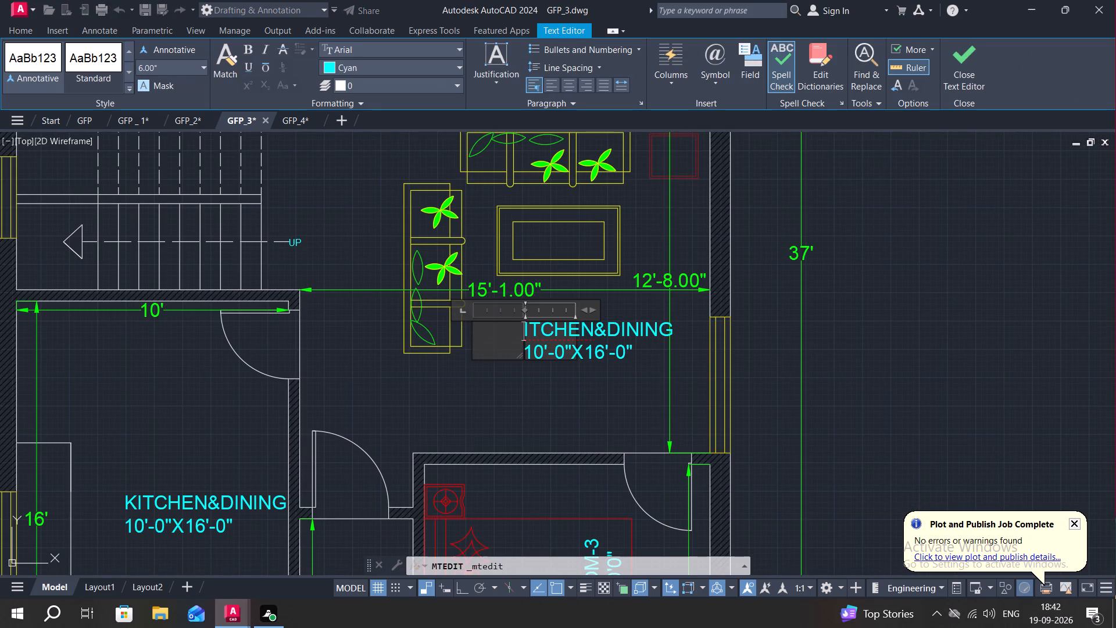
{"action": "key", "text": "BackSpace"}
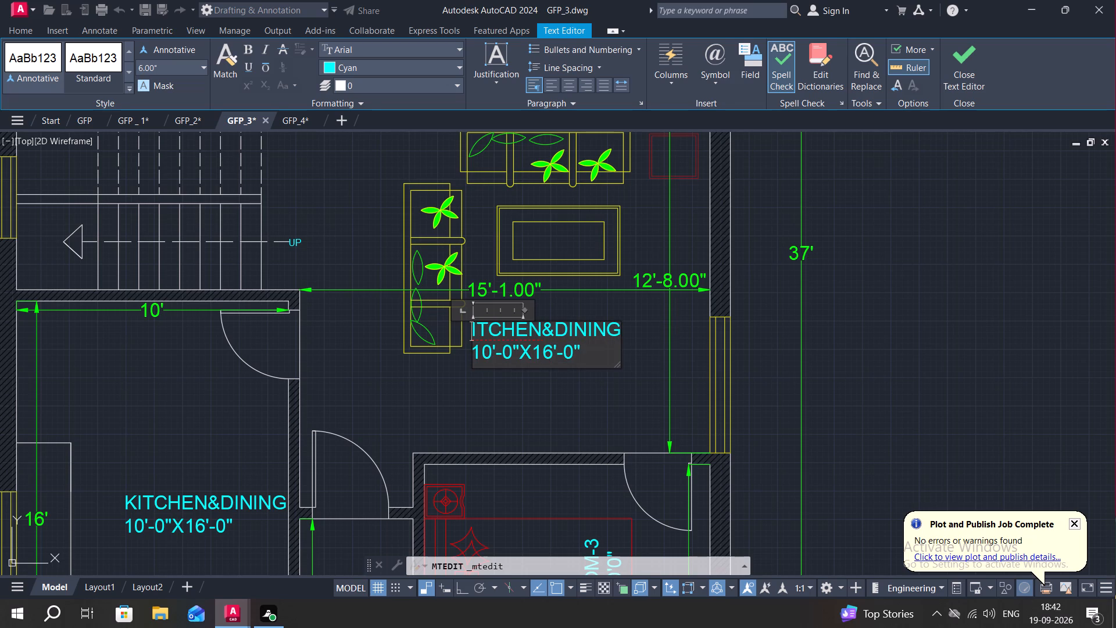
{"action": "scroll", "coordinate": [532, 316], "scroll_direction": "up", "scroll_amount": 2}
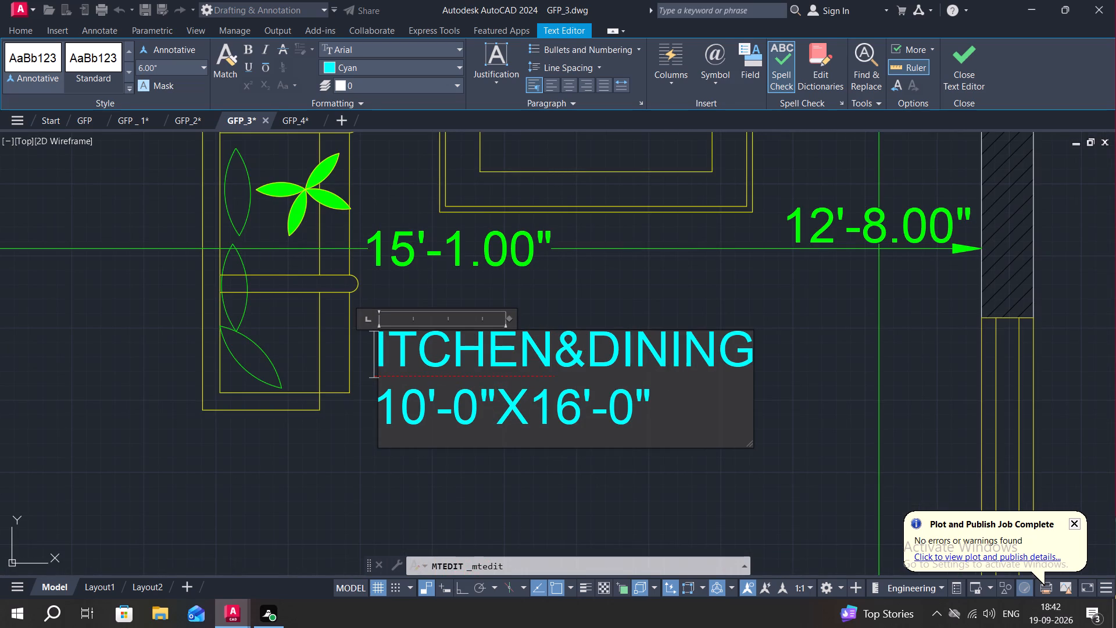
{"action": "left_click", "coordinate": [666, 411]}
{"action": "left_click", "coordinate": [647, 395]}
{"action": "key", "text": "BackSpace"}
{"action": "key", "text": "BackSpace"}
{"action": "key", "text": "BackSpace"}
{"action": "key", "text": "BackSpace"}
{"action": "key", "text": "BackSpace"}
{"action": "key", "text": "BackSpace"}
{"action": "key", "text": "BackSpace"}
{"action": "key", "text": "BackSpace"}
{"action": "key", "text": "BackSpace"}
{"action": "key", "text": "BackSpace"}
{"action": "key", "text": "BackSpace"}
{"action": "key", "text": "BackSpace"}
{"action": "key", "text": "BackSpace"}
{"action": "key", "text": "BackSpace"}
{"action": "key", "text": "BackSpace"}
{"action": "key", "text": "BackSpace"}
{"action": "key", "text": "BackSpace"}
{"action": "key", "text": "BackSpace"}
{"action": "key", "text": "BackSpace"}
{"action": "key", "text": "BackSpace"}
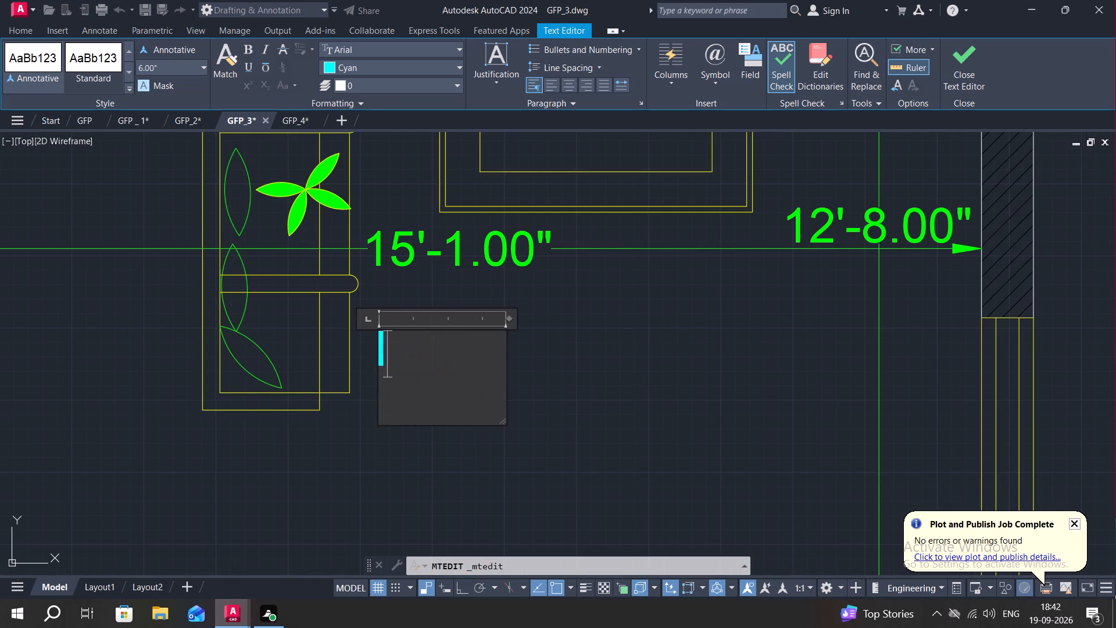
{"action": "type", "text": "LI"}
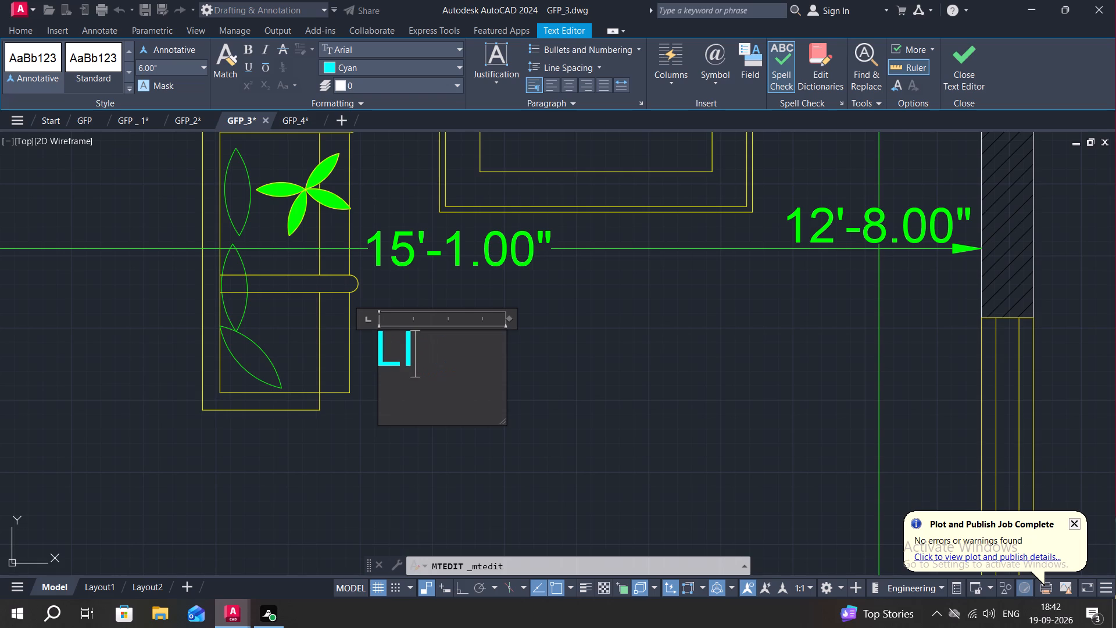
{"action": "type", "text": "VING"}
{"action": "key", "text": "Return"}
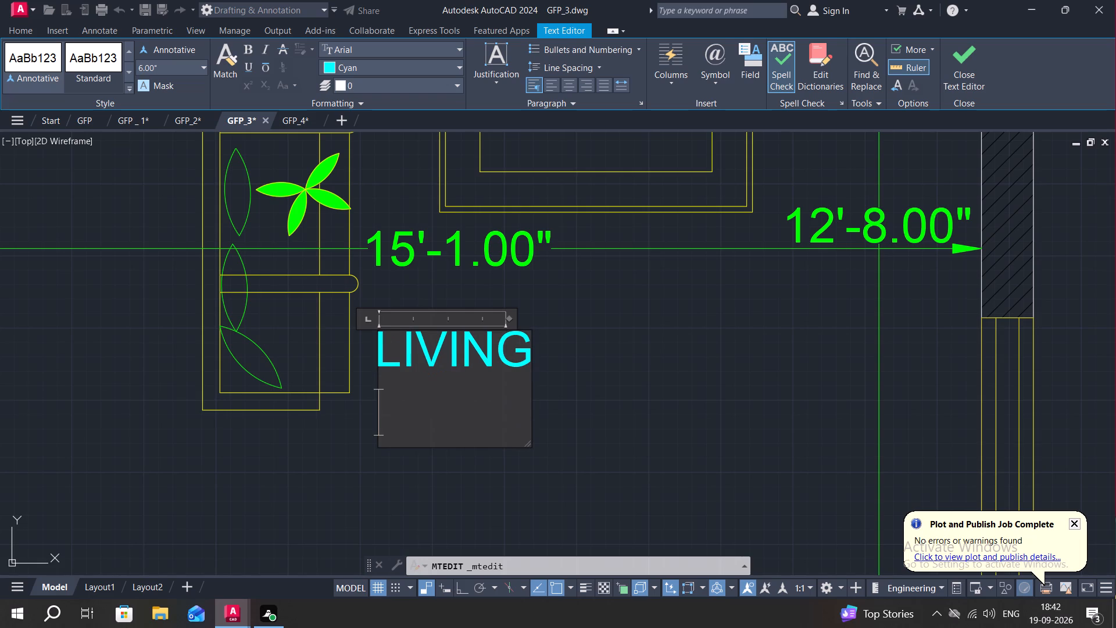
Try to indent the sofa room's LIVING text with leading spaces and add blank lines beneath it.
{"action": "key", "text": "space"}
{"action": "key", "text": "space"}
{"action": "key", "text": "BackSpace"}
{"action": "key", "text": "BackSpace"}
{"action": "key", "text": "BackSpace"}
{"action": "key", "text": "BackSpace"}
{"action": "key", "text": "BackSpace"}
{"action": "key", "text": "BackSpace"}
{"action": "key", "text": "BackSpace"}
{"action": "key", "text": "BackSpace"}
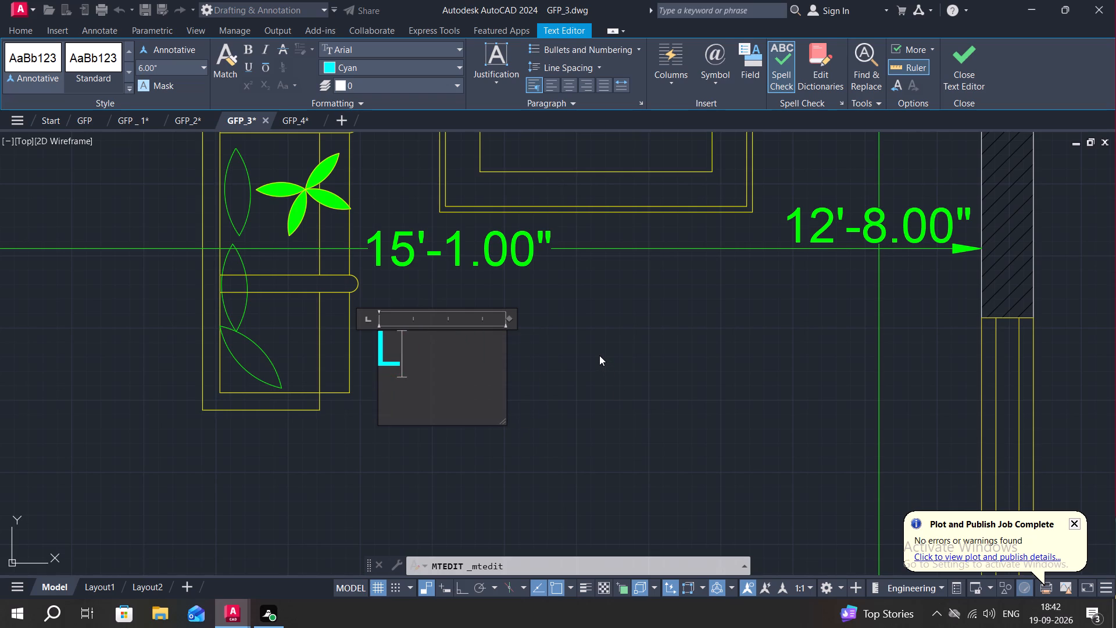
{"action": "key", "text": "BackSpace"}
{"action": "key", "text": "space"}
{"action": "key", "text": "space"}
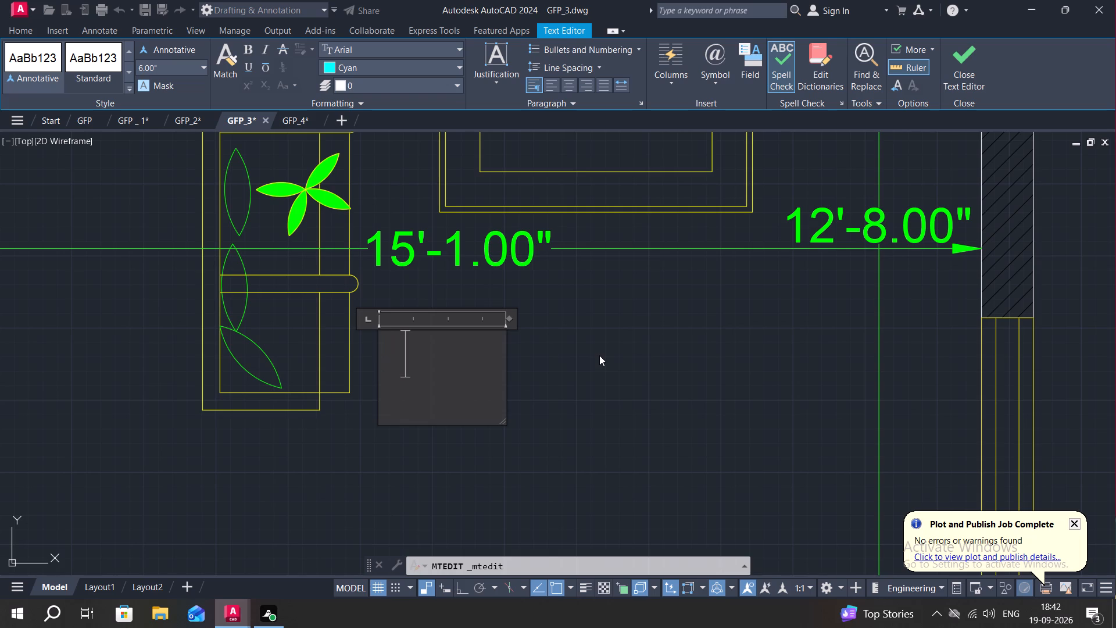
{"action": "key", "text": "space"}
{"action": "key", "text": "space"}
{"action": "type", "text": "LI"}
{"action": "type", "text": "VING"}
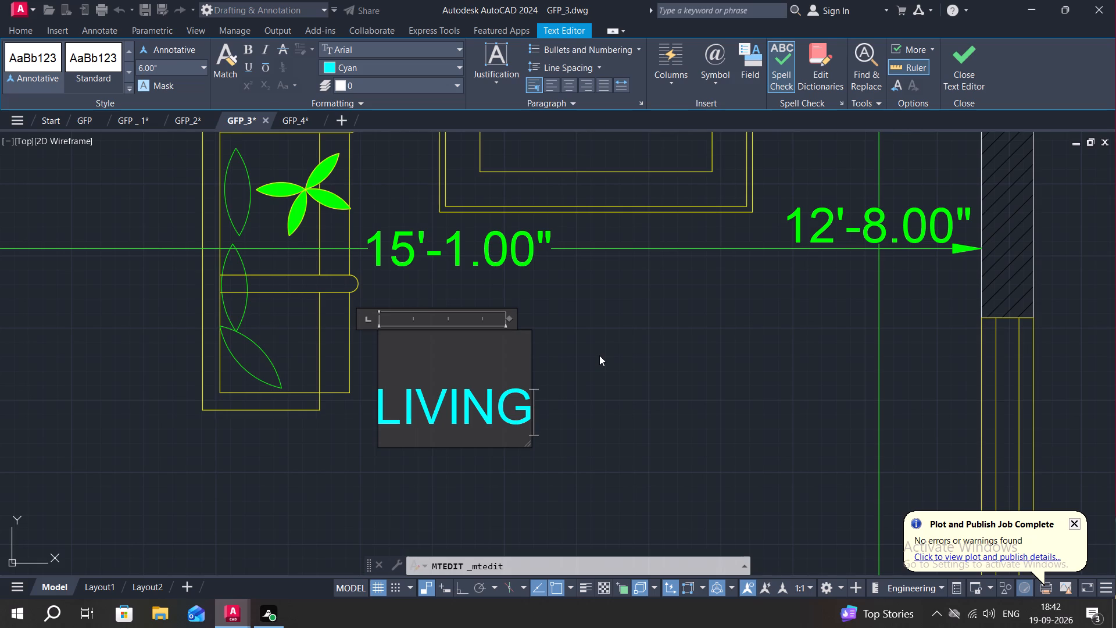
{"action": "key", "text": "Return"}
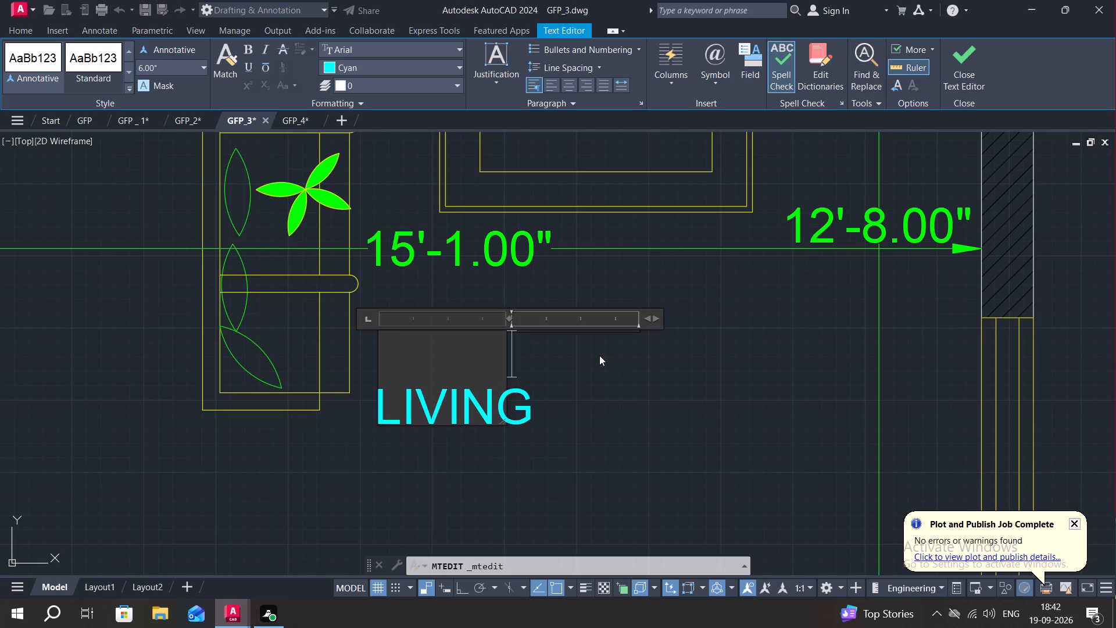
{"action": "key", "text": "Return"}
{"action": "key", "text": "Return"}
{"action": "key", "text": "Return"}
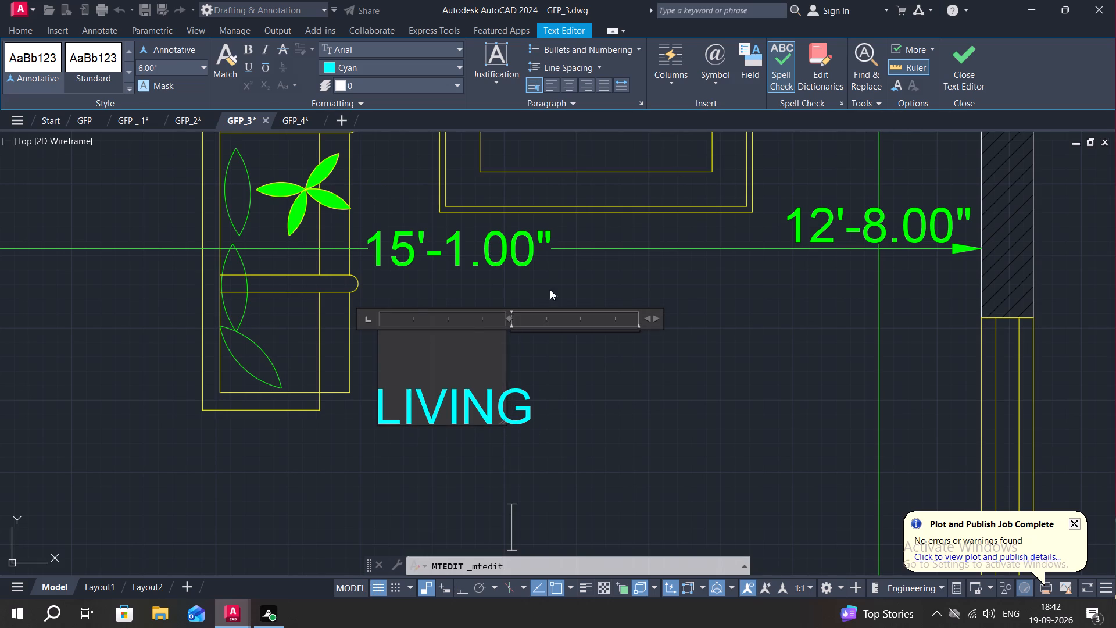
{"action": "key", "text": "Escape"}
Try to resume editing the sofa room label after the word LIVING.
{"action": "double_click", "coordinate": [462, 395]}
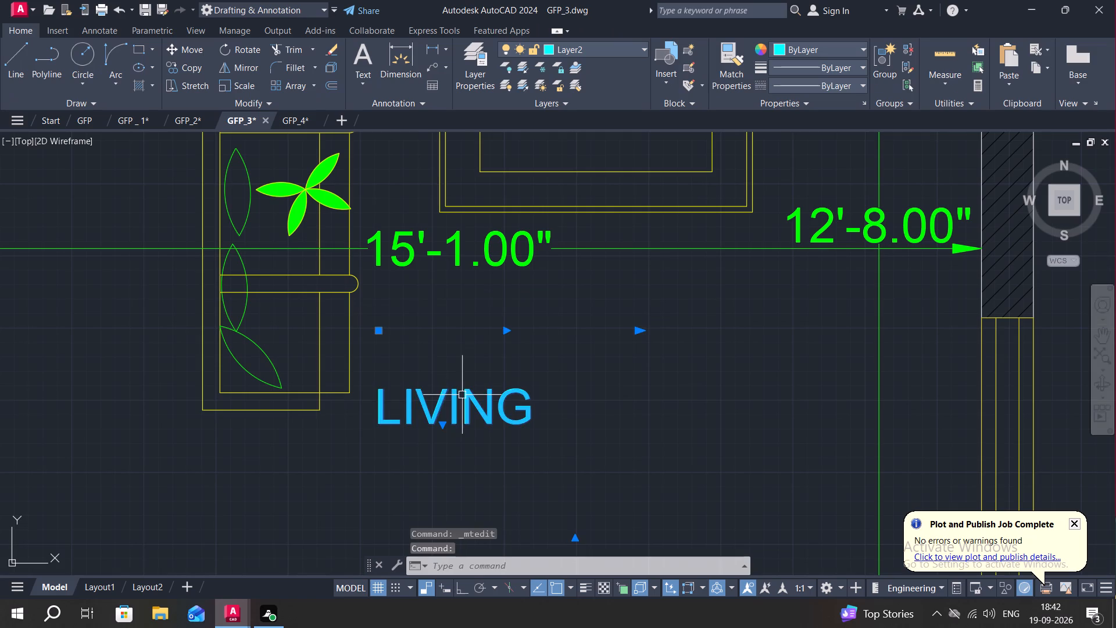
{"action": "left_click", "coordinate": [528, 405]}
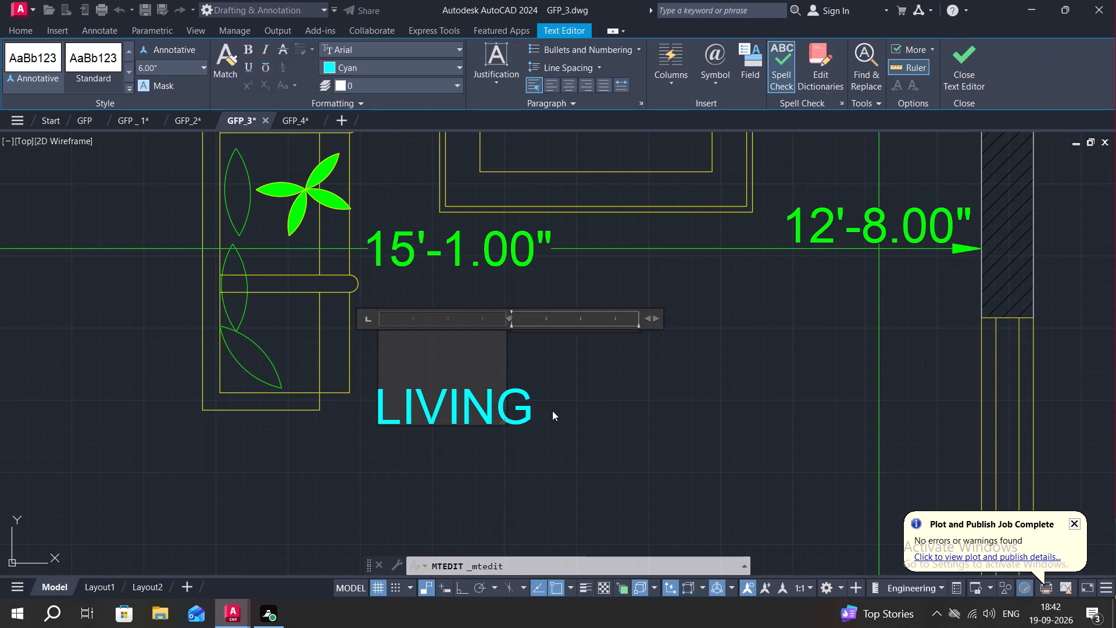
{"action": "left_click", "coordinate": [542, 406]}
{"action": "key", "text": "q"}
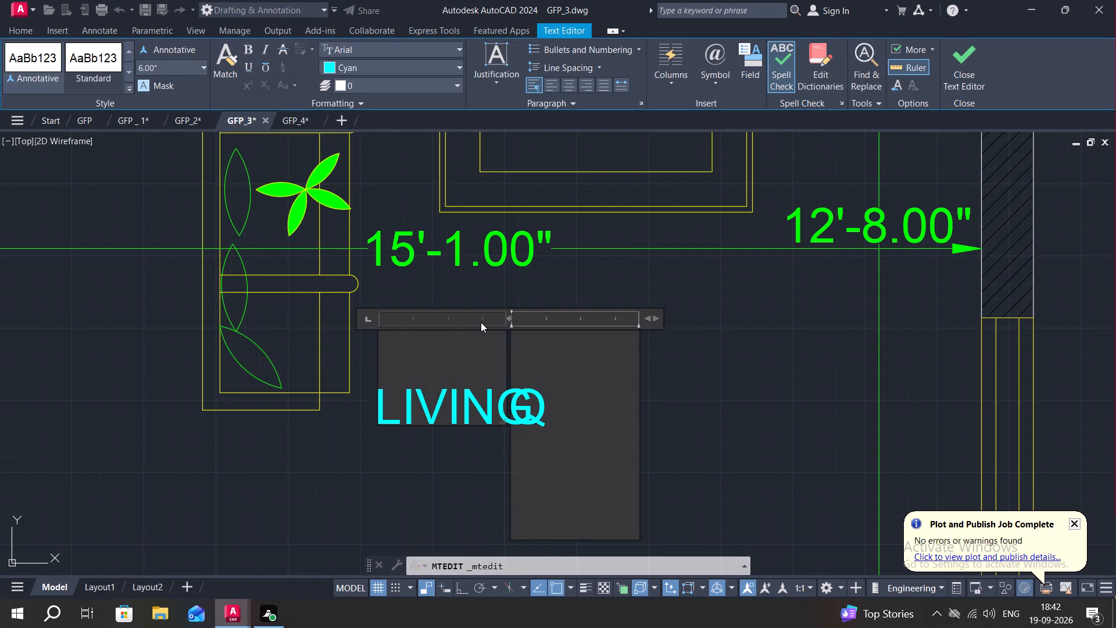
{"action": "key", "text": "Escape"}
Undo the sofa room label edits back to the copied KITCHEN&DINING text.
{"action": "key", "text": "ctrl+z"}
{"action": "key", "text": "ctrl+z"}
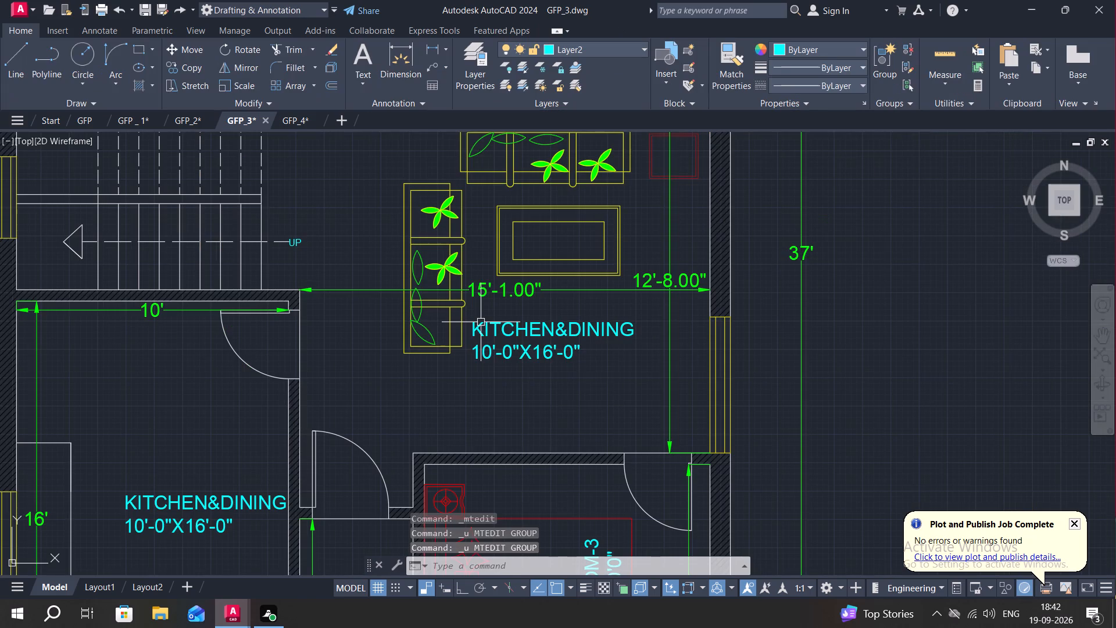
Replace both lines of the copied KITCHEN&DINING label in the sofa room with LIVING.
{"action": "double_click", "coordinate": [507, 329]}
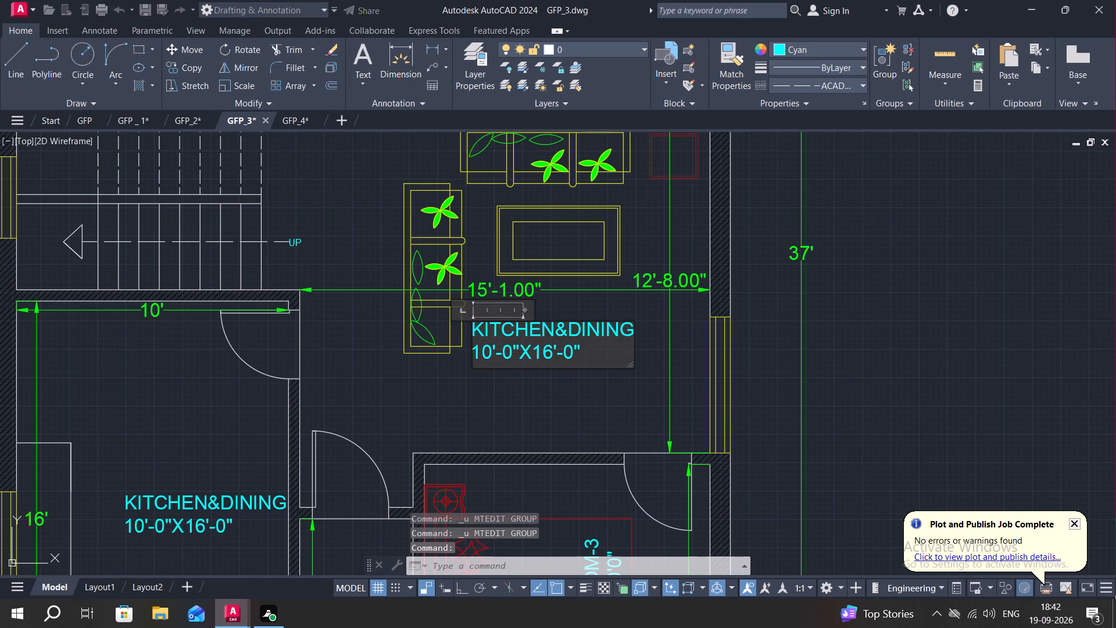
{"action": "left_click", "coordinate": [610, 348]}
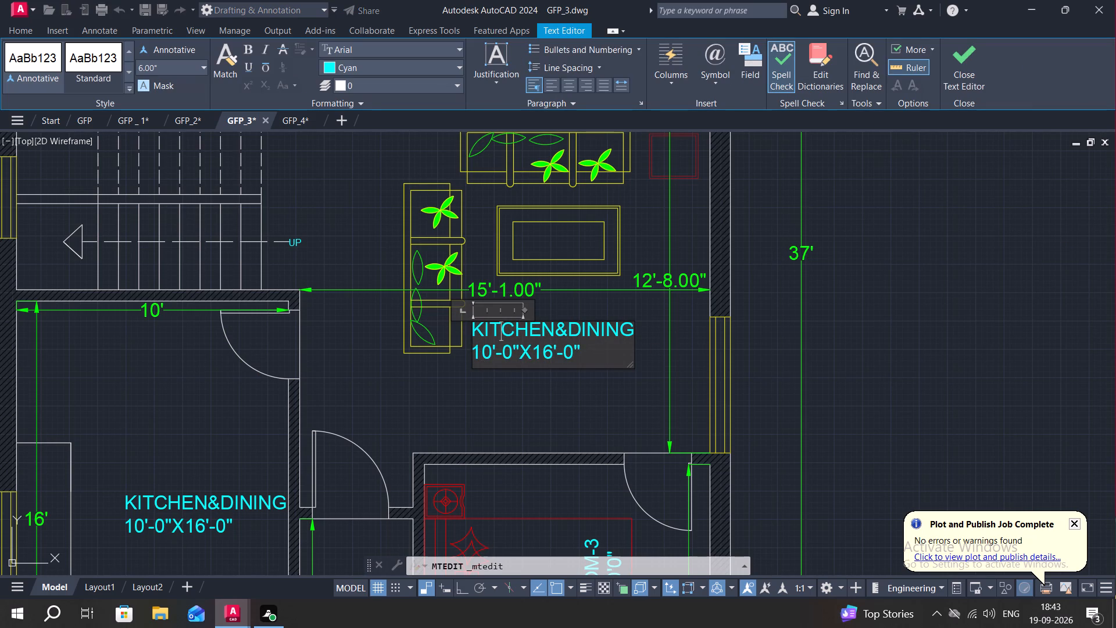
{"action": "left_click", "coordinate": [581, 352]}
{"action": "left_click", "coordinate": [577, 349]}
{"action": "key", "text": "BackSpace"}
{"action": "key", "text": "BackSpace"}
{"action": "key", "text": "BackSpace"}
{"action": "key", "text": "BackSpace"}
{"action": "key", "text": "BackSpace"}
{"action": "key", "text": "BackSpace"}
{"action": "key", "text": "BackSpace"}
{"action": "key", "text": "BackSpace"}
{"action": "key", "text": "BackSpace"}
{"action": "key", "text": "BackSpace"}
{"action": "key", "text": "BackSpace"}
{"action": "key", "text": "BackSpace"}
{"action": "key", "text": "BackSpace"}
{"action": "key", "text": "BackSpace"}
{"action": "key", "text": "BackSpace"}
{"action": "key", "text": "BackSpace"}
{"action": "key", "text": "BackSpace"}
{"action": "key", "text": "BackSpace"}
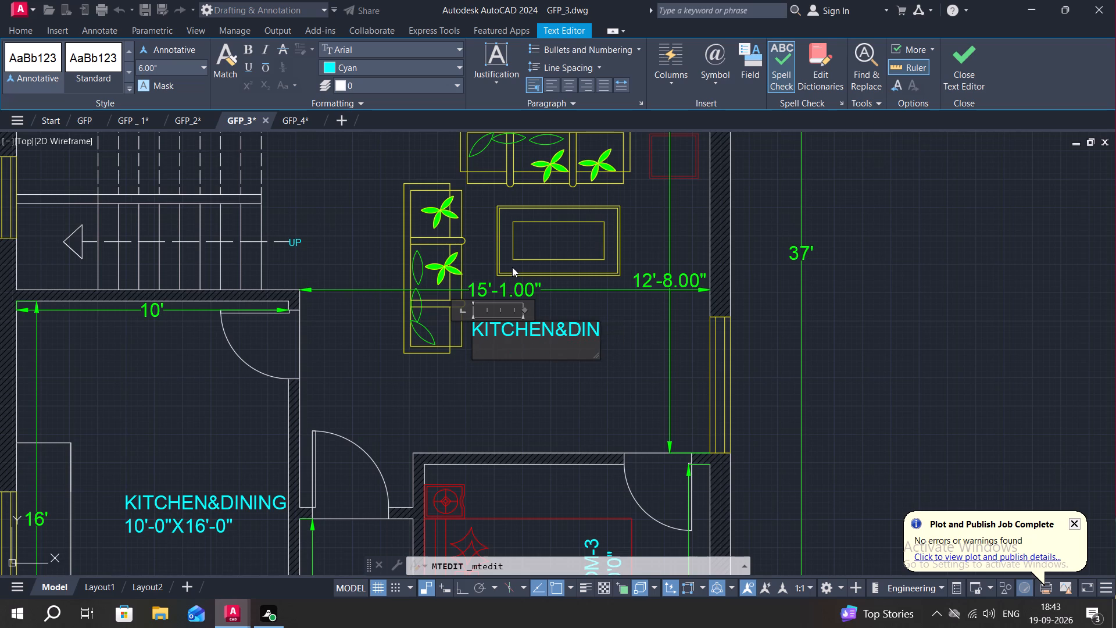
{"action": "key", "text": "BackSpace"}
{"action": "key", "text": "BackSpace"}
{"action": "key", "text": "BackSpace"}
{"action": "key", "text": "BackSpace"}
{"action": "key", "text": "BackSpace"}
{"action": "key", "text": "BackSpace"}
{"action": "key", "text": "BackSpace"}
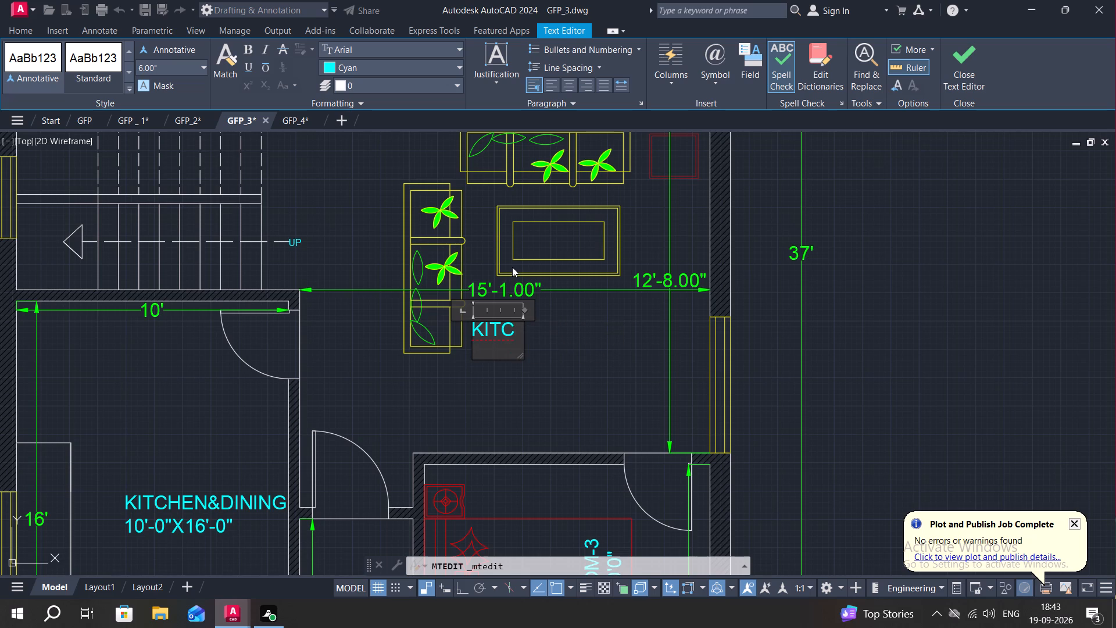
{"action": "key", "text": "BackSpace"}
{"action": "key", "text": "BackSpace"}
{"action": "key", "text": "BackSpace"}
{"action": "key", "text": "BackSpace"}
{"action": "type", "text": "LI"}
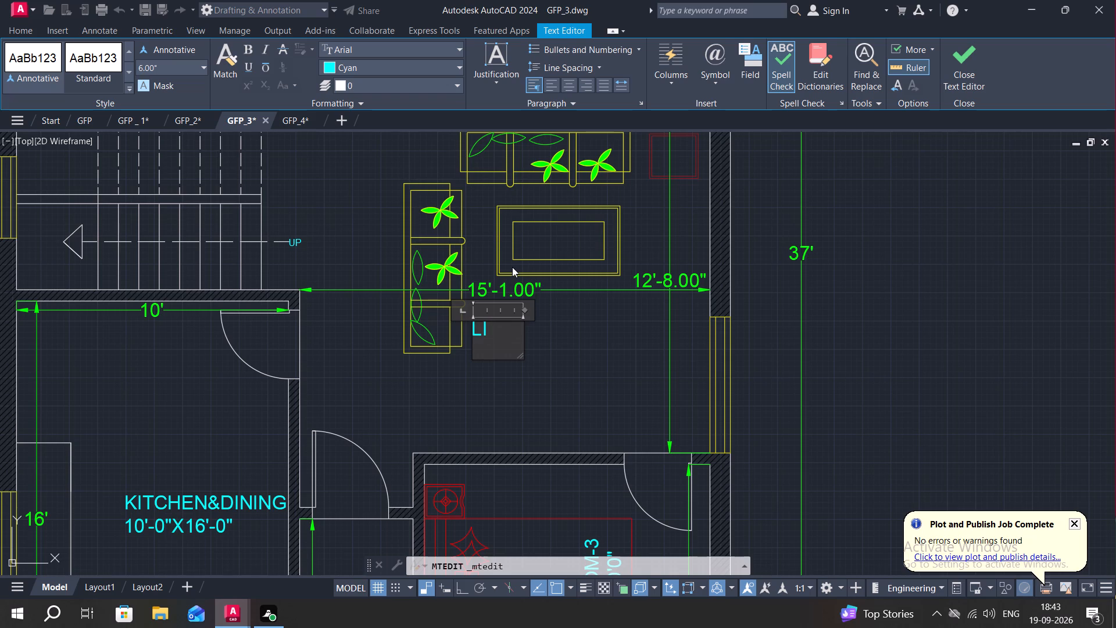
{"action": "type", "text": "VING"}
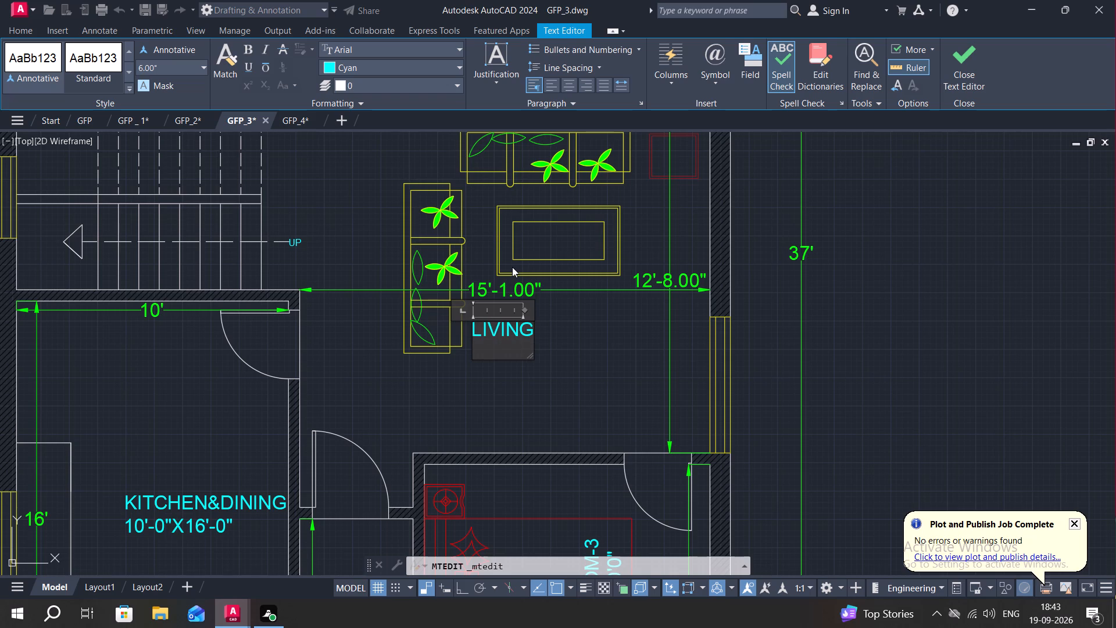
Add 15'1"X12'8" as the second line under LIVING and finish editing the label.
{"action": "key", "text": "Return"}
{"action": "type", "text": "15'1"}
{"action": "key", "text": "shift+quotedbl"}
{"action": "key", "text": "x"}
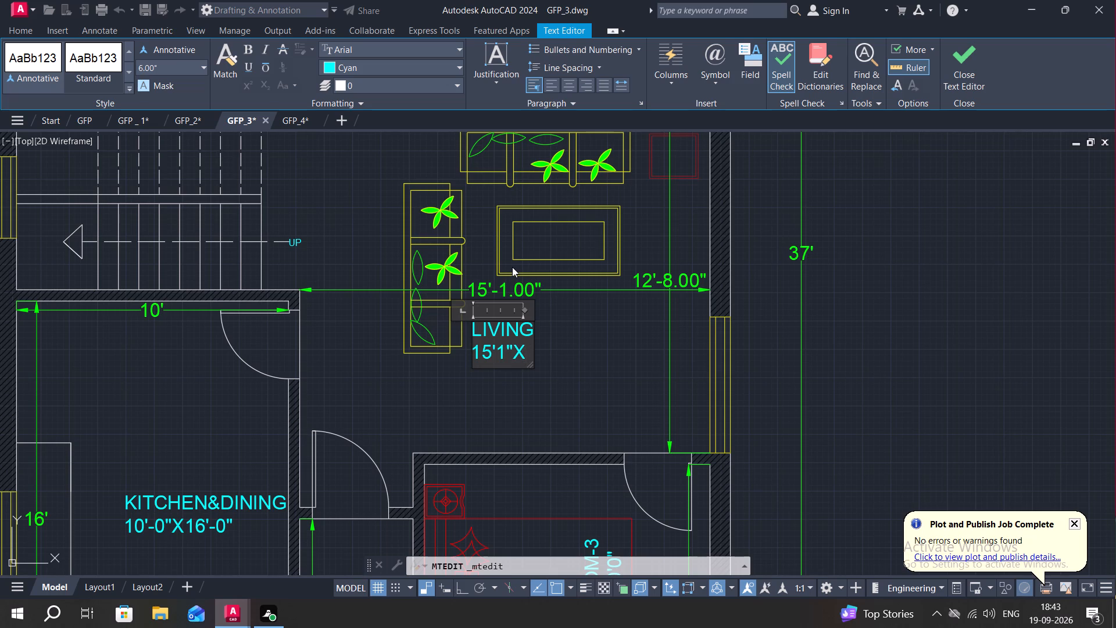
{"action": "type", "text": "12'"}
{"action": "key", "text": "8"}
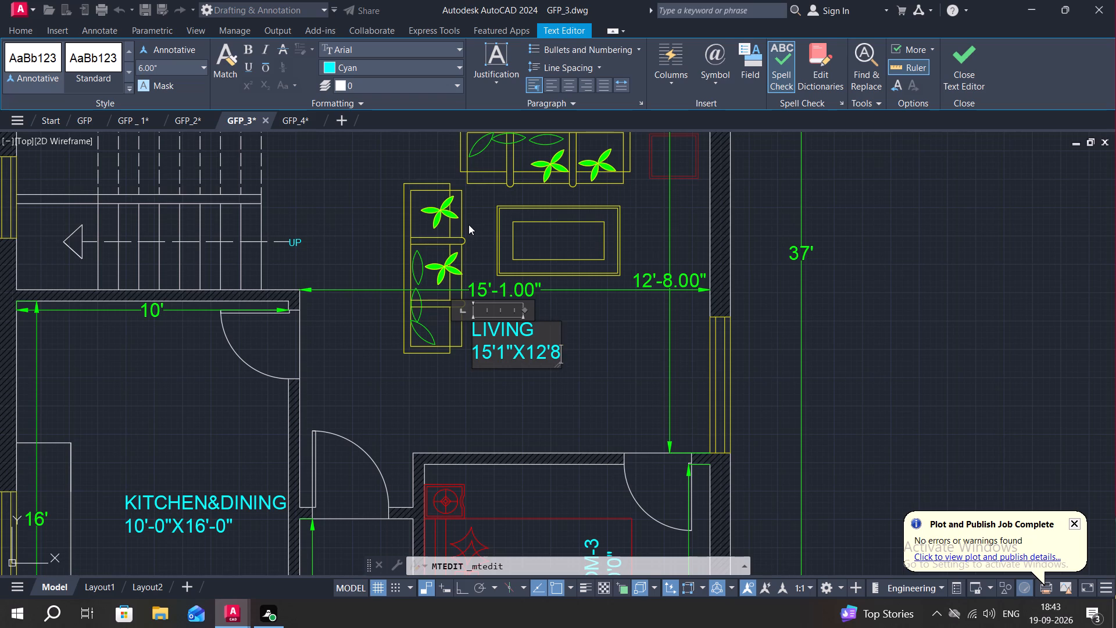
{"action": "key", "text": "shift+quotedbl"}
{"action": "key", "text": "Return"}
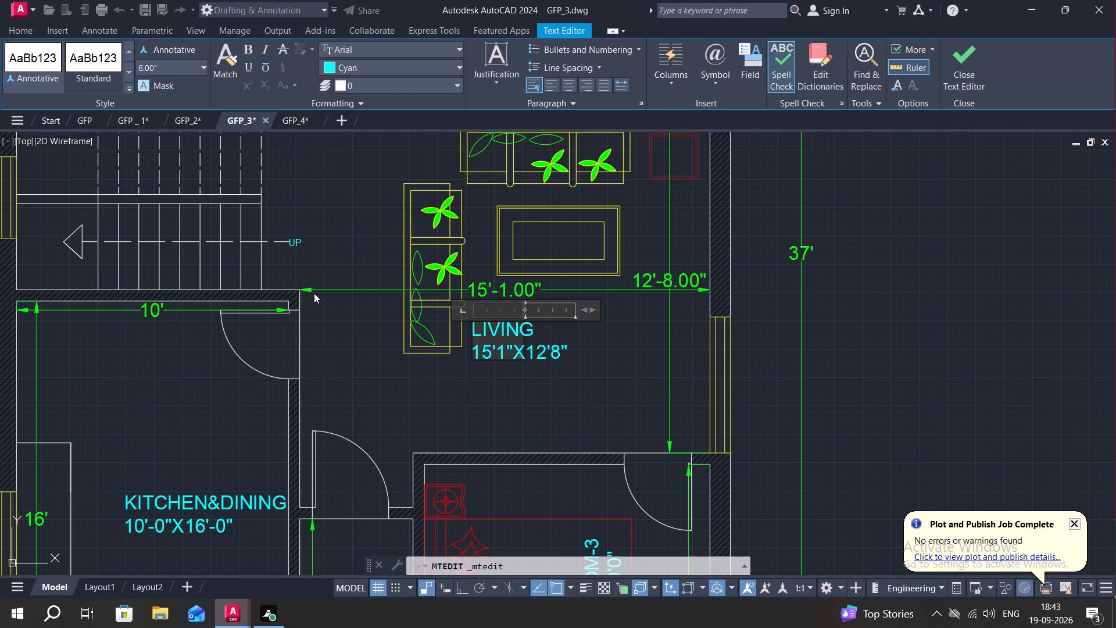
{"action": "left_click", "coordinate": [362, 266]}
Add 10'-0"X12'-0" as the second line of the BEDROOM-1 label and finish editing it.
{"action": "scroll", "coordinate": [337, 245], "scroll_direction": "down", "scroll_amount": 2}
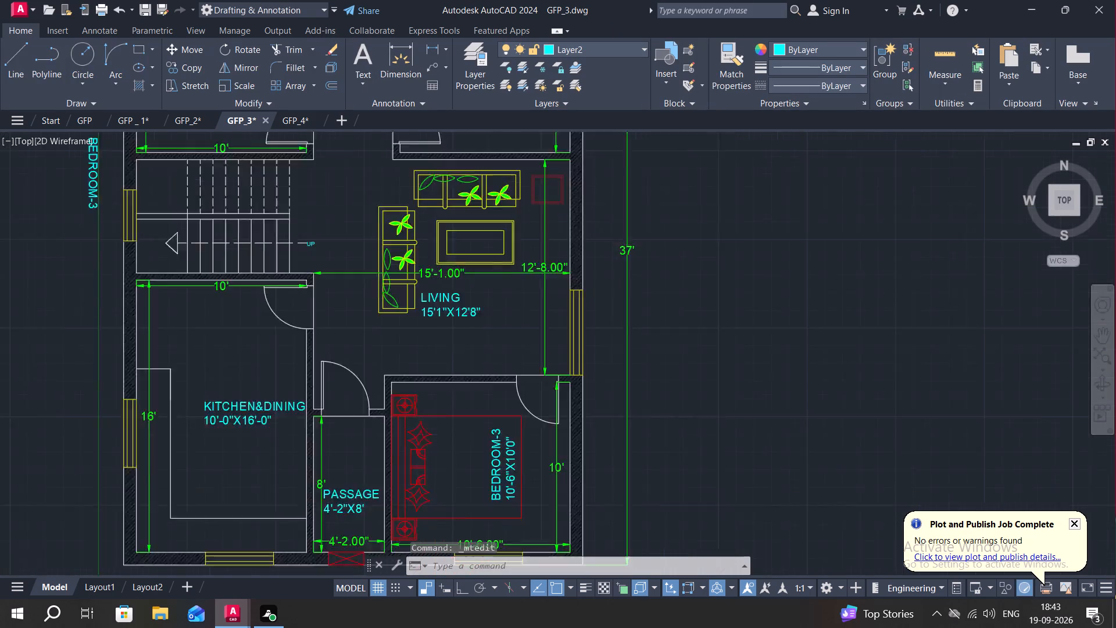
{"action": "middle_click_drag", "start_coordinate": [342, 241], "coordinate": [571, 307]}
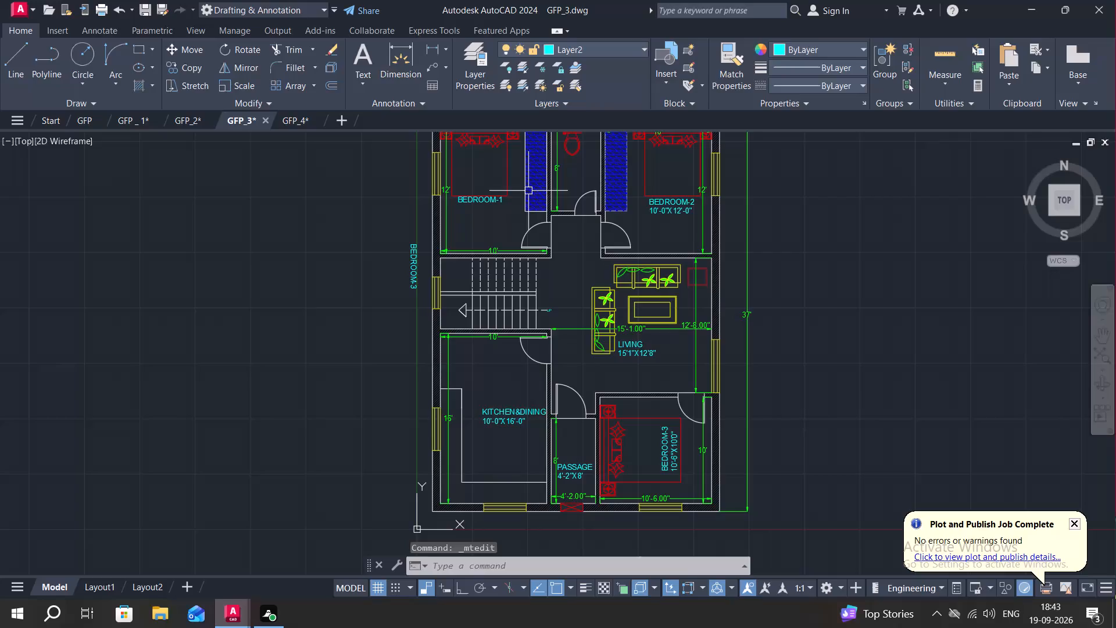
{"action": "scroll", "coordinate": [503, 193], "scroll_direction": "up", "scroll_amount": 1}
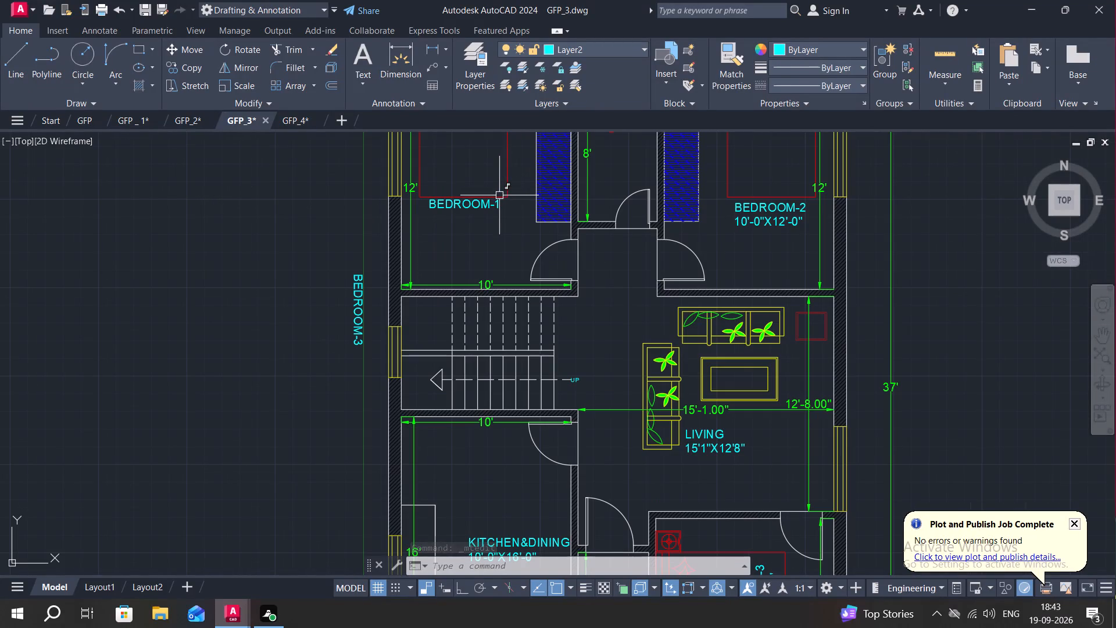
{"action": "scroll", "coordinate": [492, 206], "scroll_direction": "up", "scroll_amount": 1}
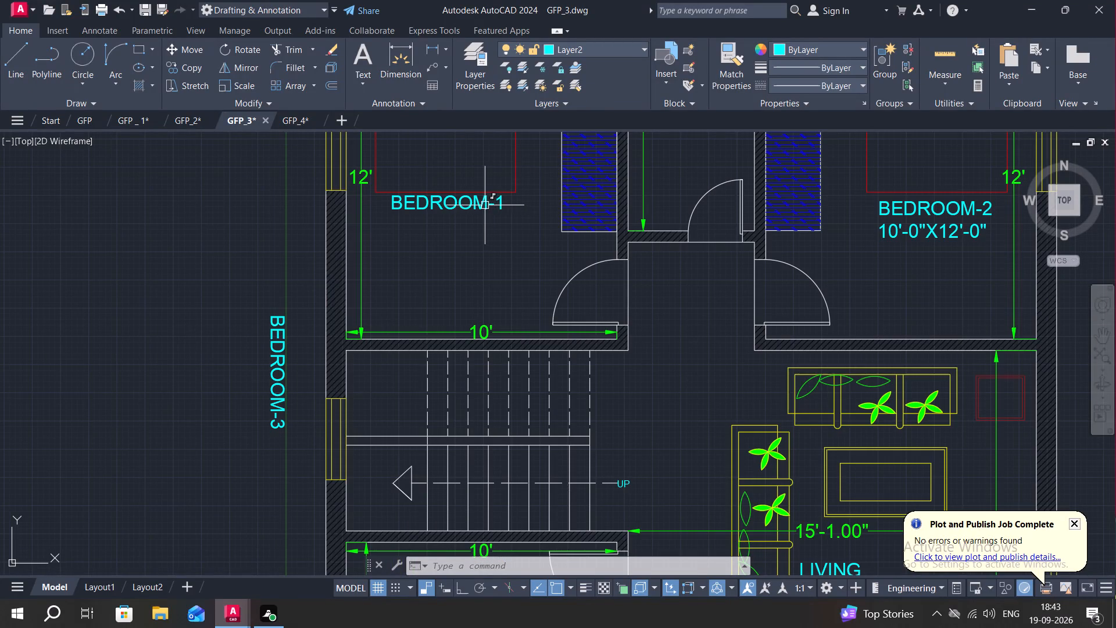
{"action": "double_click", "coordinate": [485, 205]}
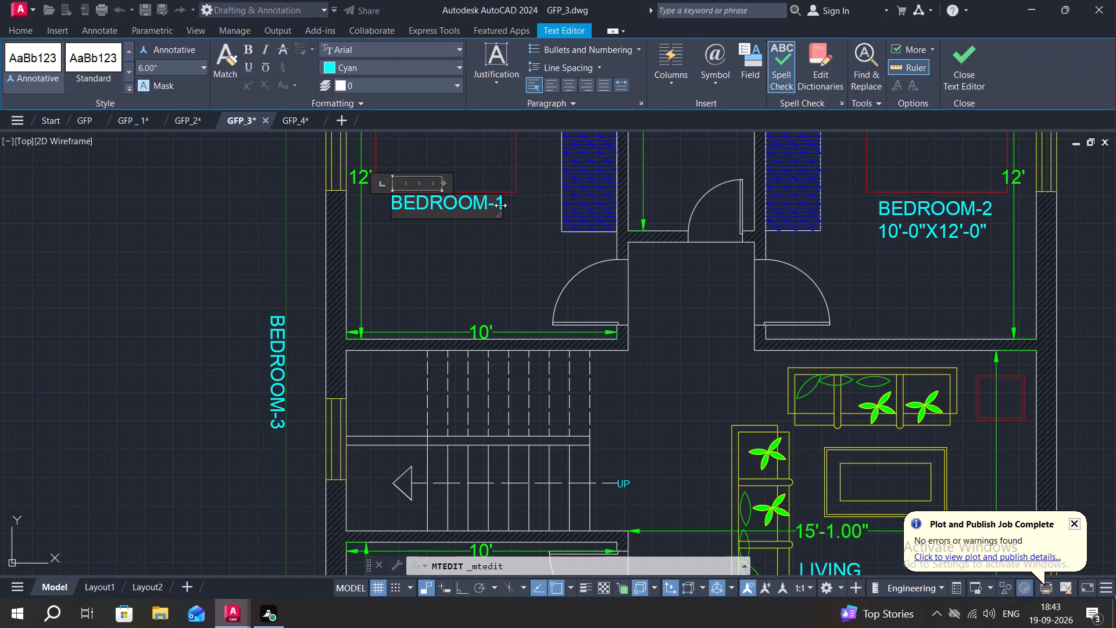
{"action": "scroll", "coordinate": [484, 209], "scroll_direction": "up", "scroll_amount": 2}
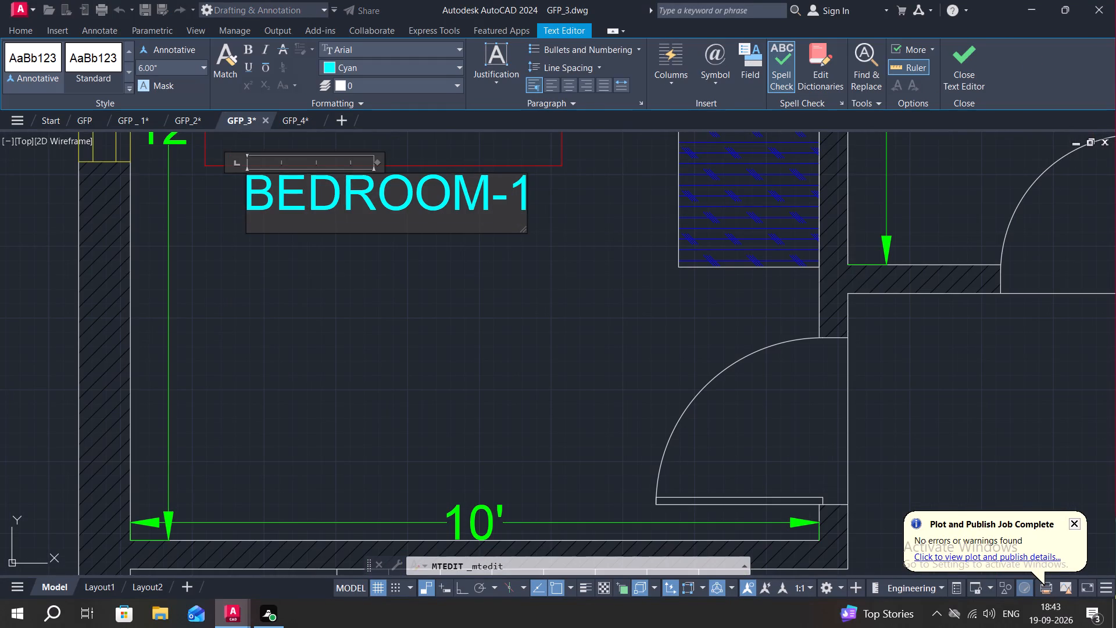
{"action": "left_click", "coordinate": [528, 211]}
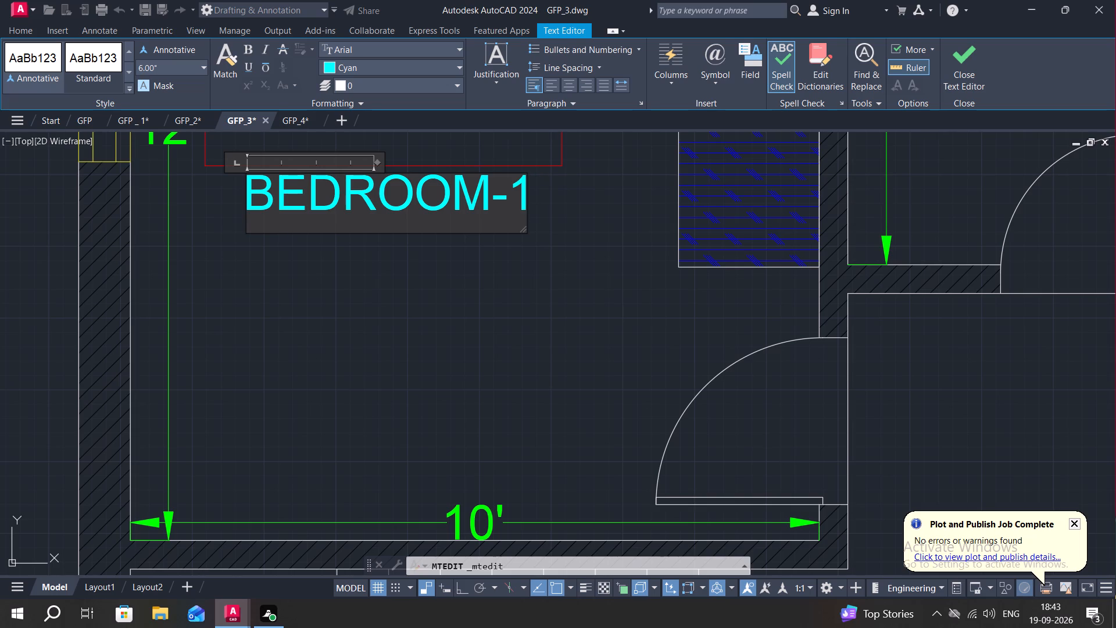
{"action": "key", "text": "Return"}
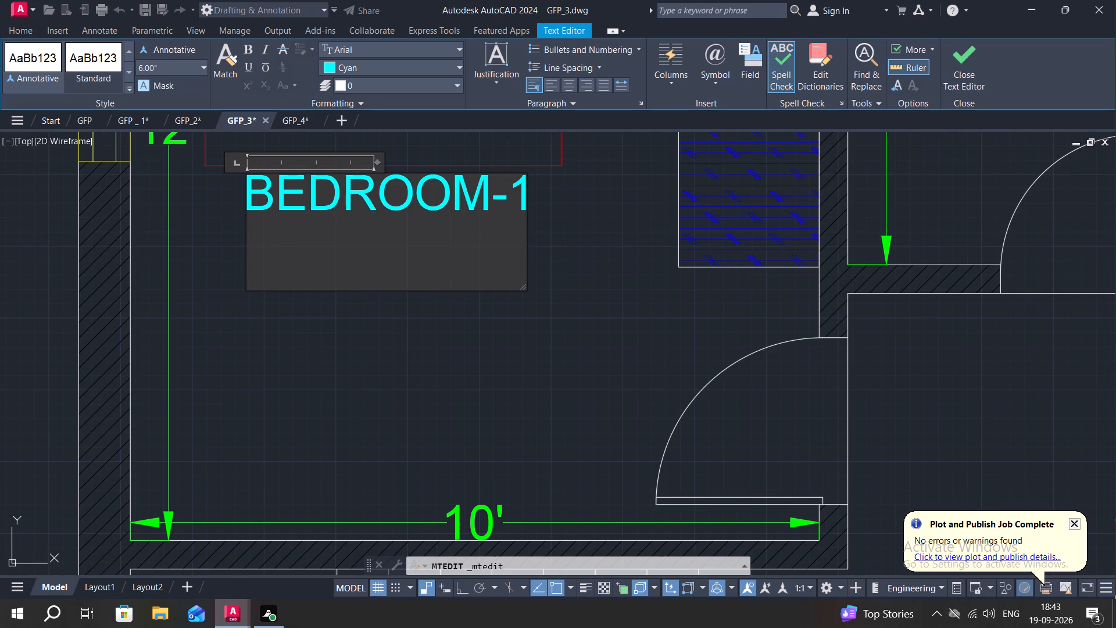
{"action": "key", "text": "1"}
{"action": "type", "text": "0'-0"}
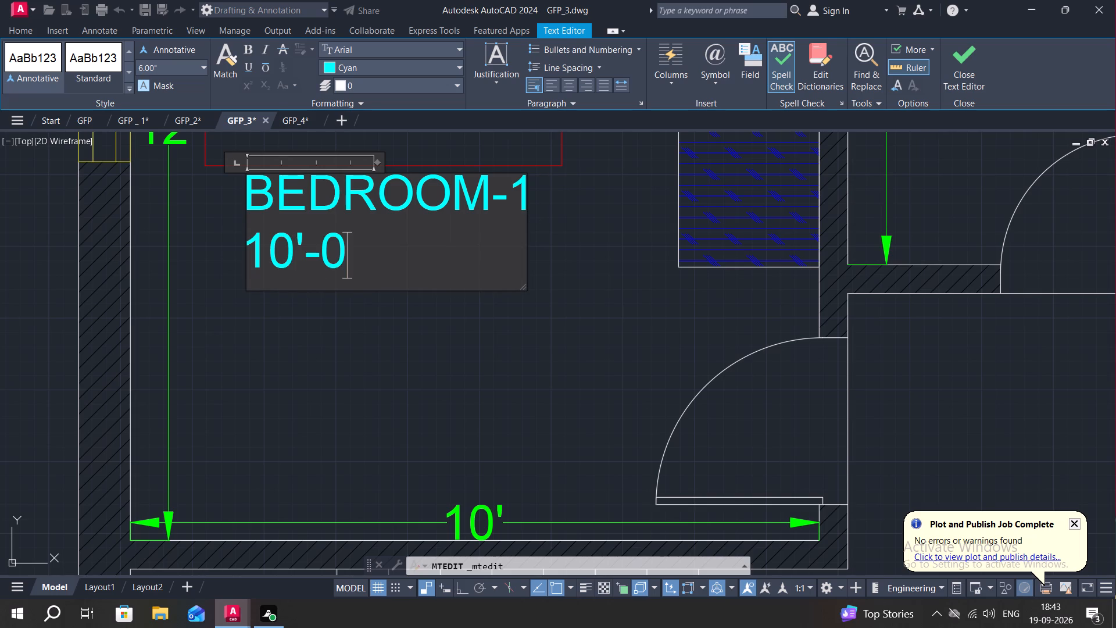
{"action": "key", "text": "shift+quotedbl"}
{"action": "key", "text": "x"}
{"action": "type", "text": "12'"}
{"action": "type", "text": "-0"}
{"action": "key", "text": "shift+quotedbl"}
{"action": "key", "text": "Return"}
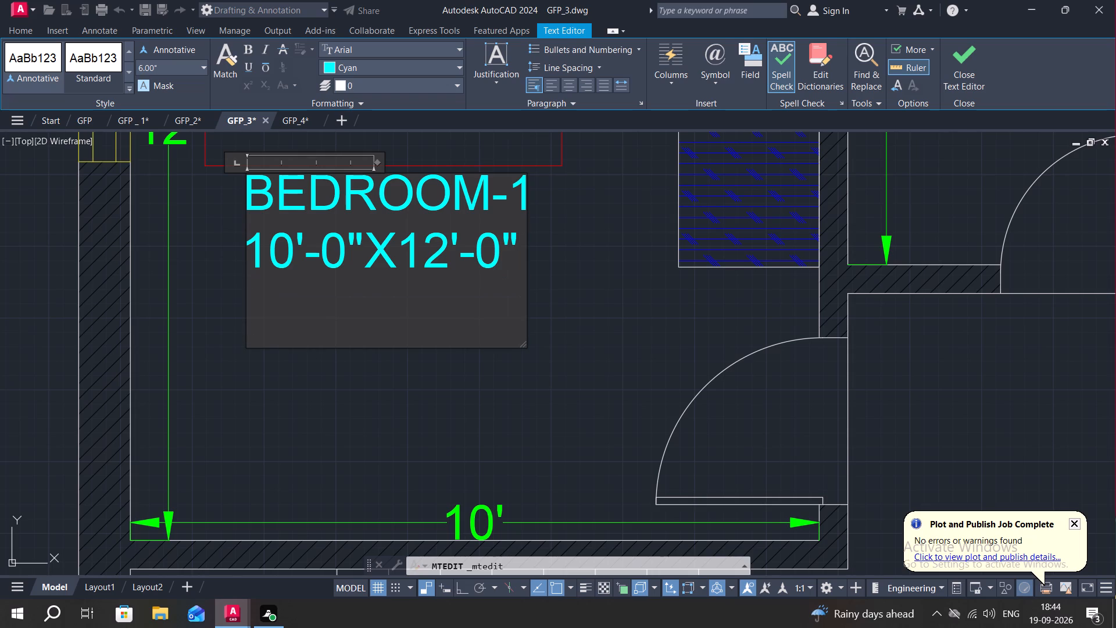
{"action": "left_click", "coordinate": [215, 281]}
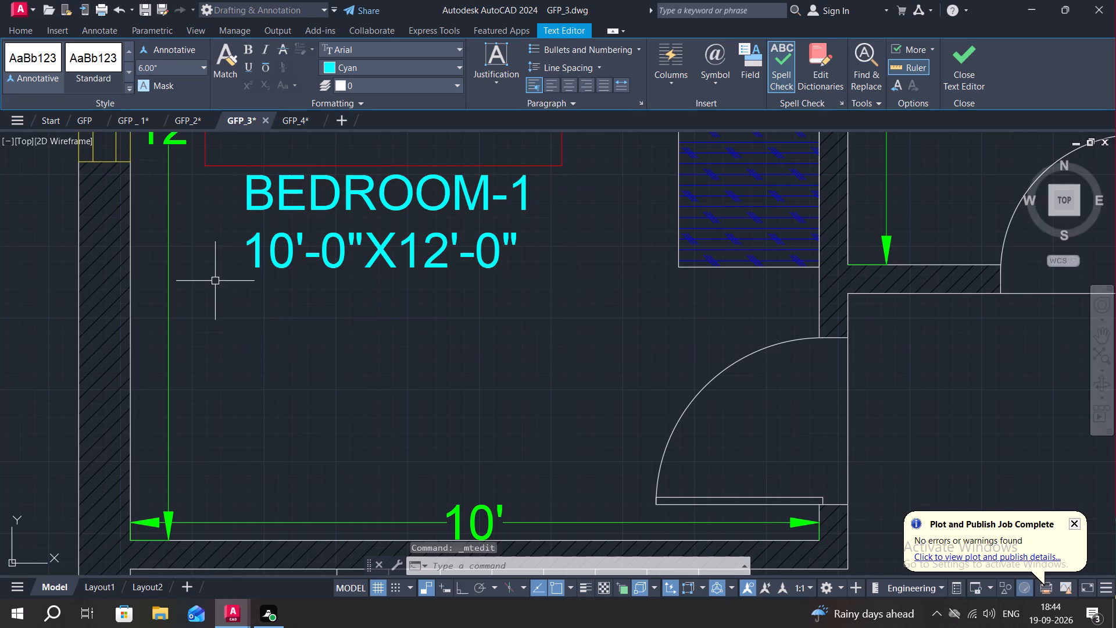
Delete the stray vertical BEDROOM-3 label outside the exterior wall beside the staircase.
{"action": "scroll", "coordinate": [216, 277], "scroll_direction": "down", "scroll_amount": 2}
{"action": "scroll", "coordinate": [249, 296], "scroll_direction": "up", "scroll_amount": 1}
{"action": "scroll", "coordinate": [251, 296], "scroll_direction": "down", "scroll_amount": 2}
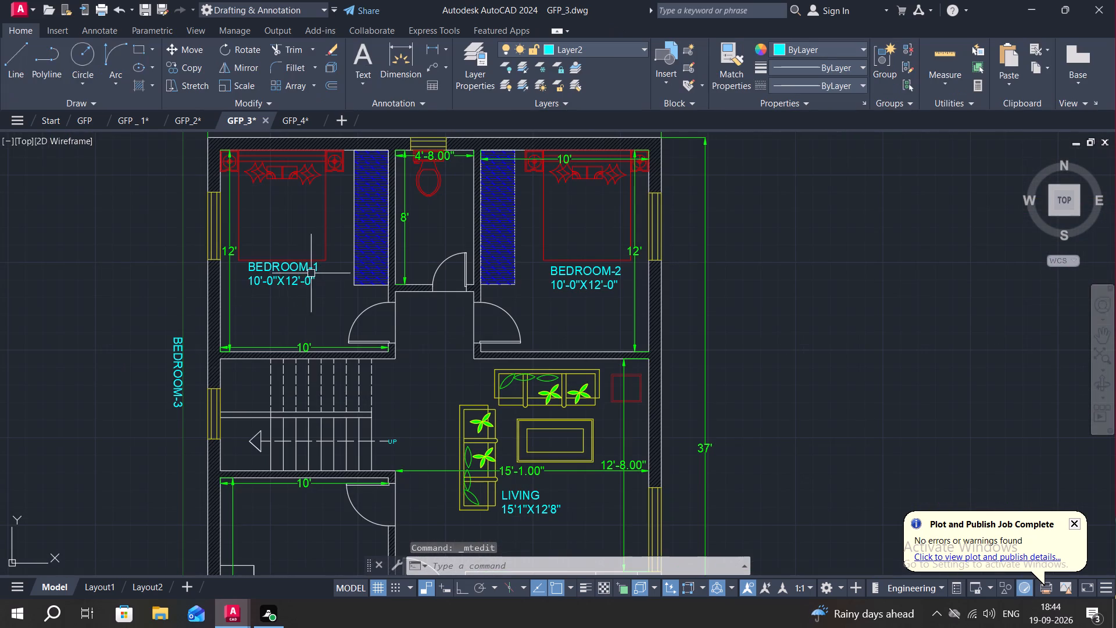
{"action": "left_click", "coordinate": [180, 347]}
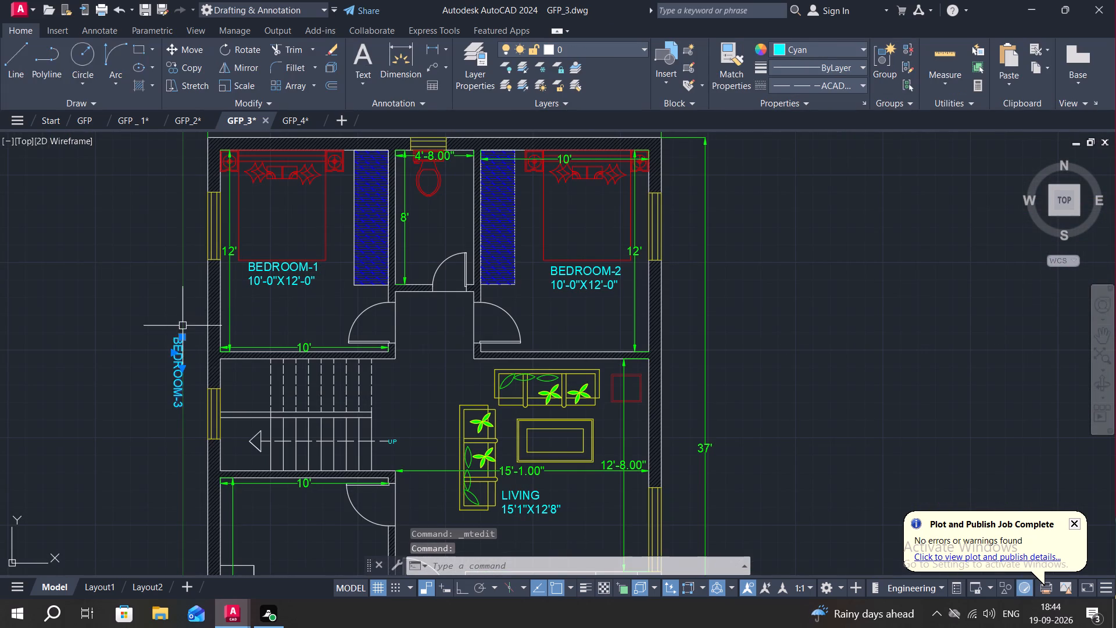
{"action": "key", "text": "Delete"}
{"action": "key", "text": "v"}
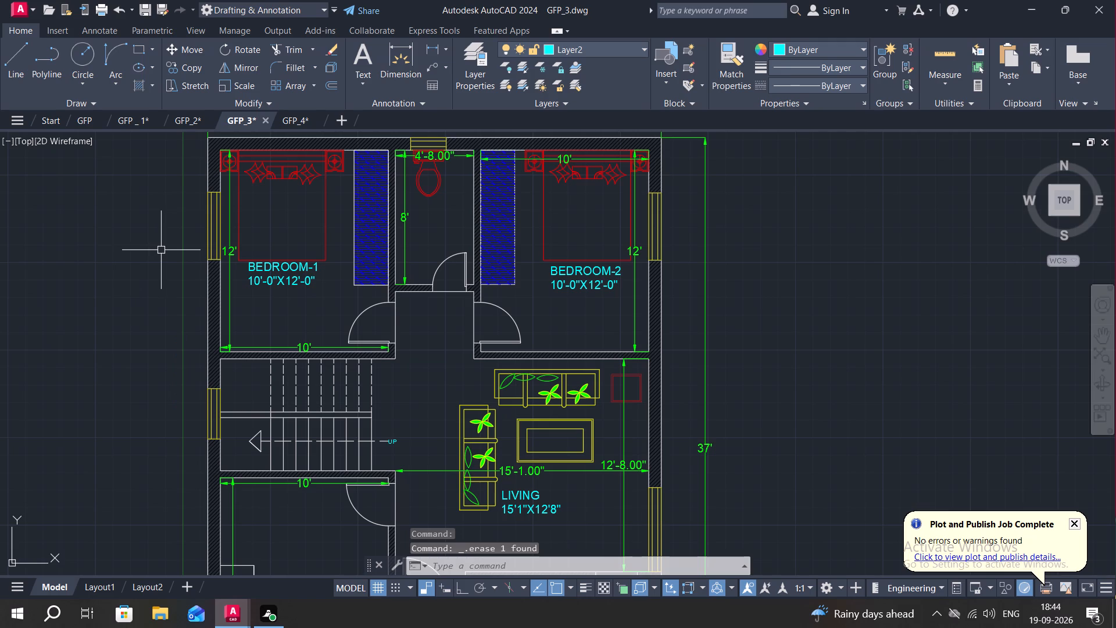
{"action": "key", "text": "Escape"}
Copy the BEDROOM-1 name-and-size label into the toilet between the two bedrooms, just below the WC.
{"action": "key", "text": "c"}
{"action": "key", "text": "o"}
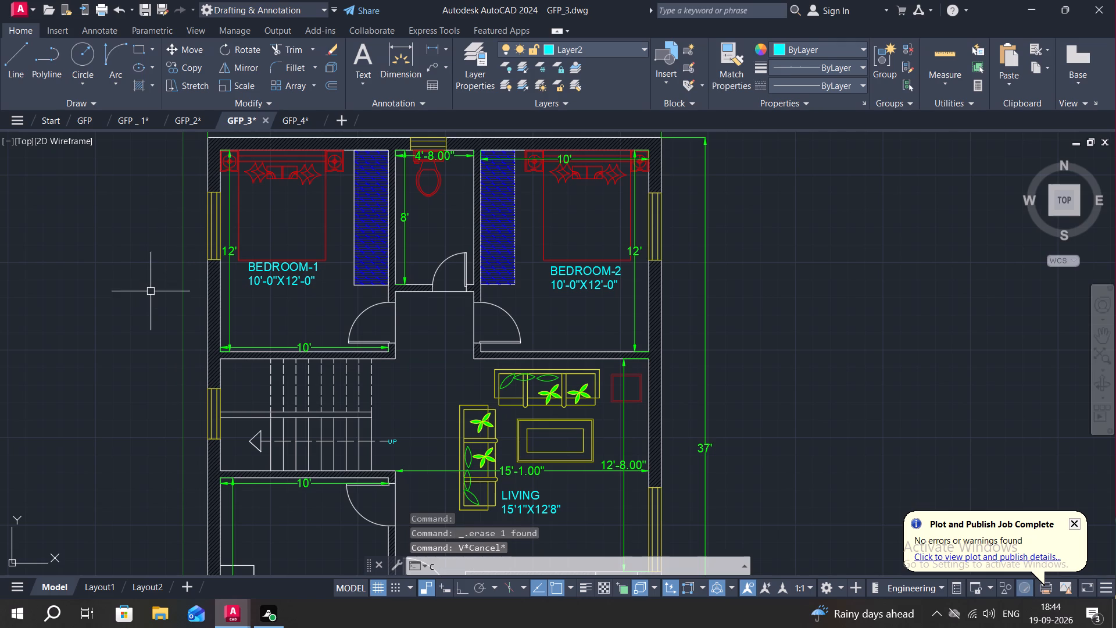
{"action": "key", "text": "space"}
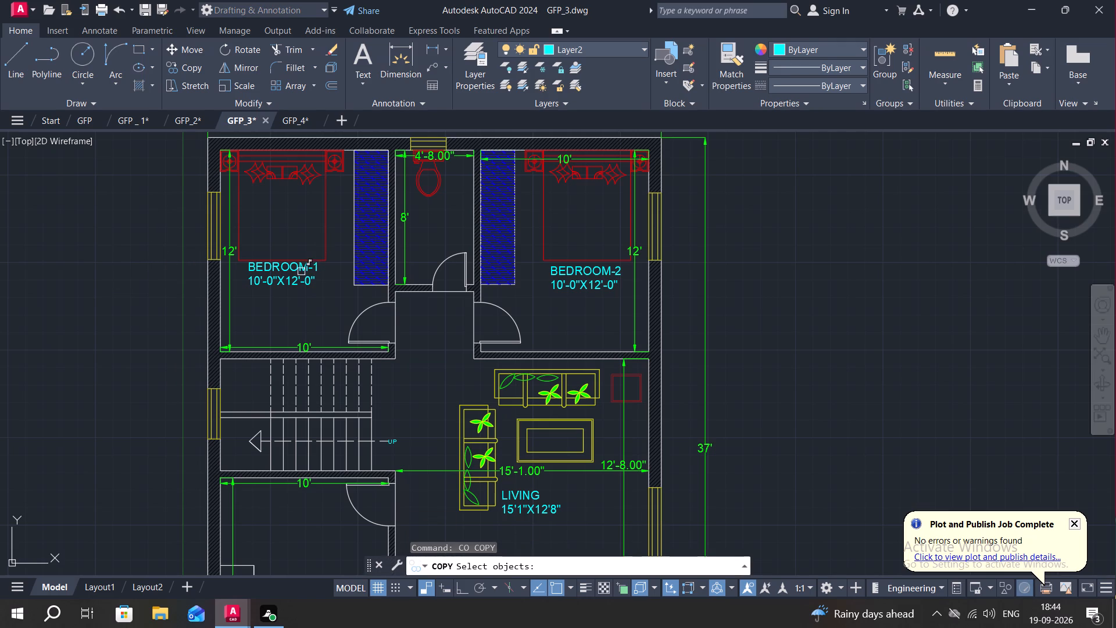
{"action": "left_click", "coordinate": [299, 270]}
{"action": "right_click", "coordinate": [296, 267]}
{"action": "left_click", "coordinate": [295, 269]}
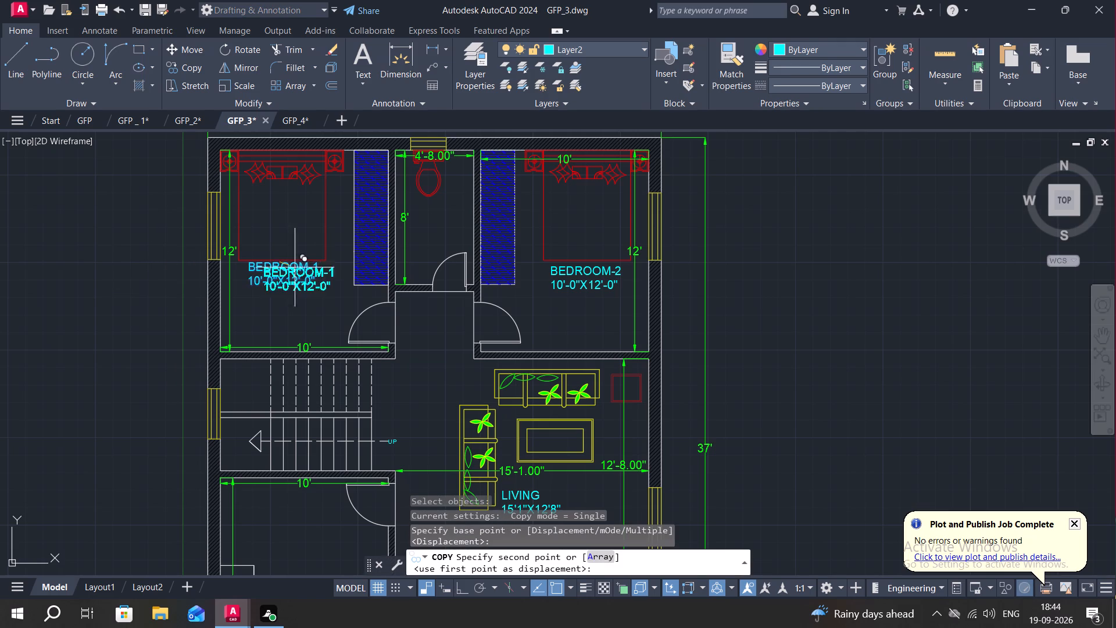
{"action": "scroll", "coordinate": [424, 190], "scroll_direction": "up", "scroll_amount": 3}
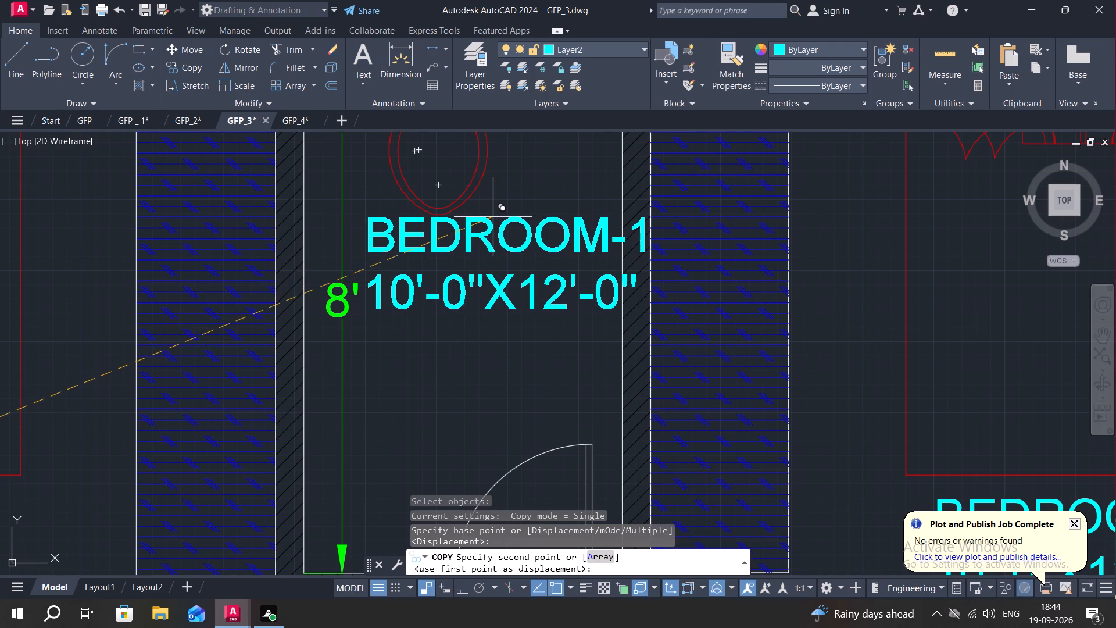
{"action": "left_click", "coordinate": [493, 217]}
Replace both lines of the copied BEDROOM-1 label in the toilet with TOILET.
{"action": "double_click", "coordinate": [472, 235]}
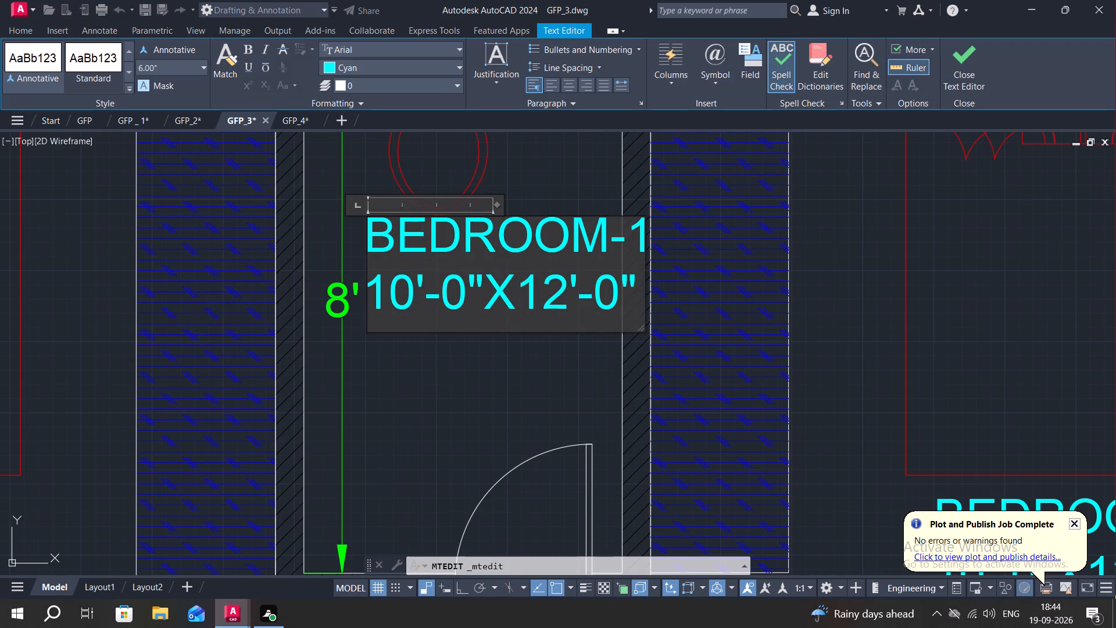
{"action": "left_click", "coordinate": [638, 292]}
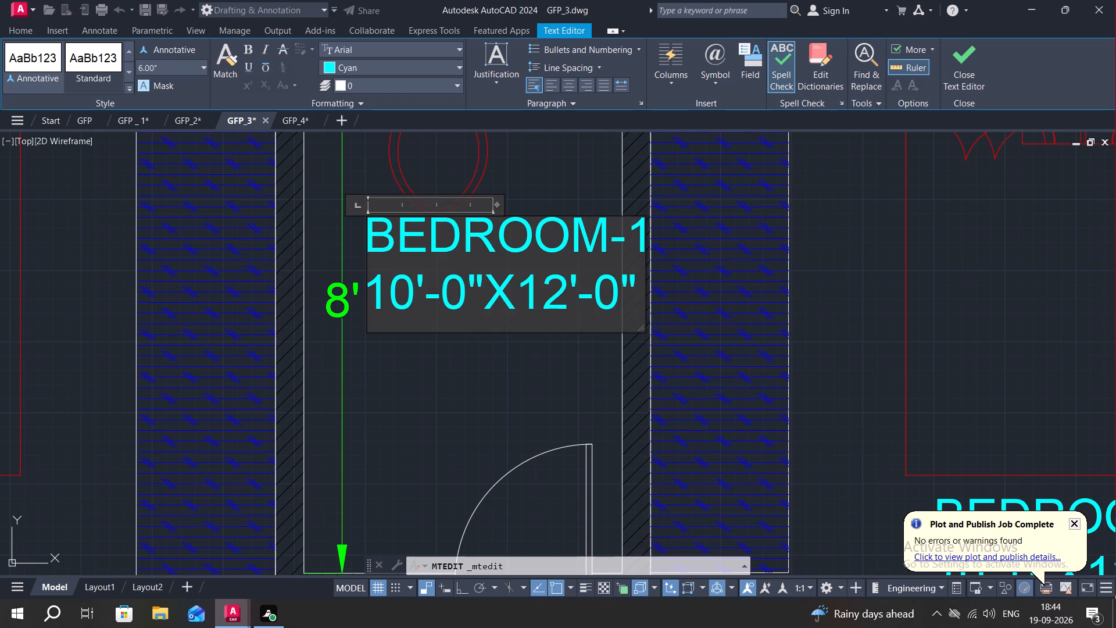
{"action": "left_click", "coordinate": [638, 276]}
{"action": "left_click", "coordinate": [636, 295]}
{"action": "key", "text": "BackSpace"}
{"action": "key", "text": "BackSpace"}
{"action": "key", "text": "BackSpace"}
{"action": "key", "text": "BackSpace"}
{"action": "key", "text": "BackSpace"}
{"action": "key", "text": "BackSpace"}
{"action": "key", "text": "BackSpace"}
{"action": "key", "text": "BackSpace"}
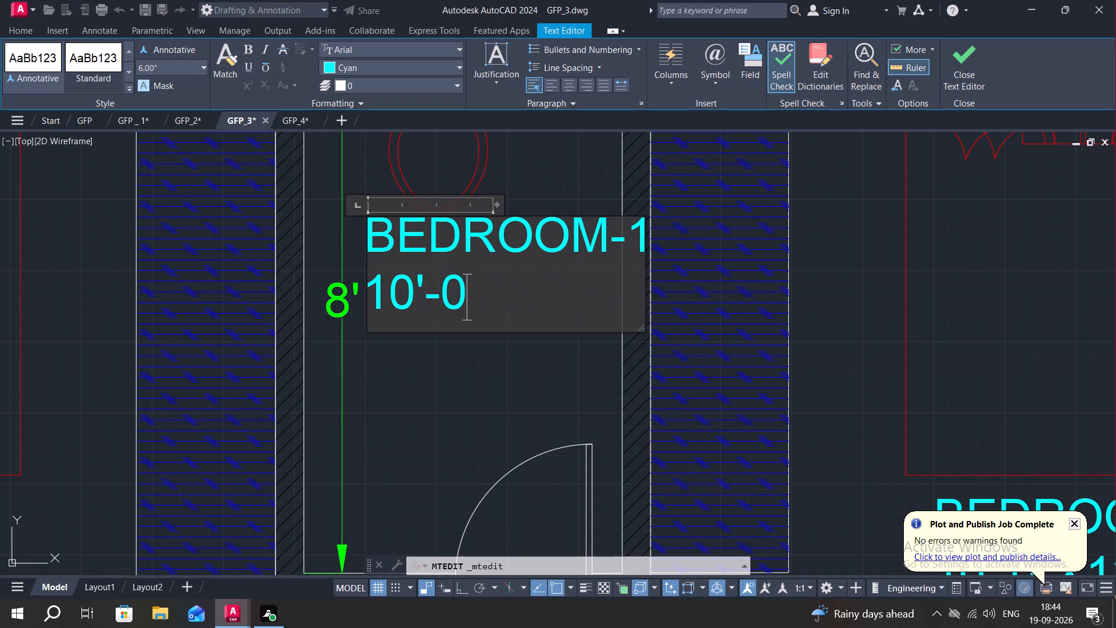
{"action": "key", "text": "BackSpace"}
{"action": "key", "text": "BackSpace"}
{"action": "key", "text": "BackSpace"}
{"action": "key", "text": "BackSpace"}
{"action": "key", "text": "BackSpace"}
{"action": "key", "text": "BackSpace"}
{"action": "key", "text": "BackSpace"}
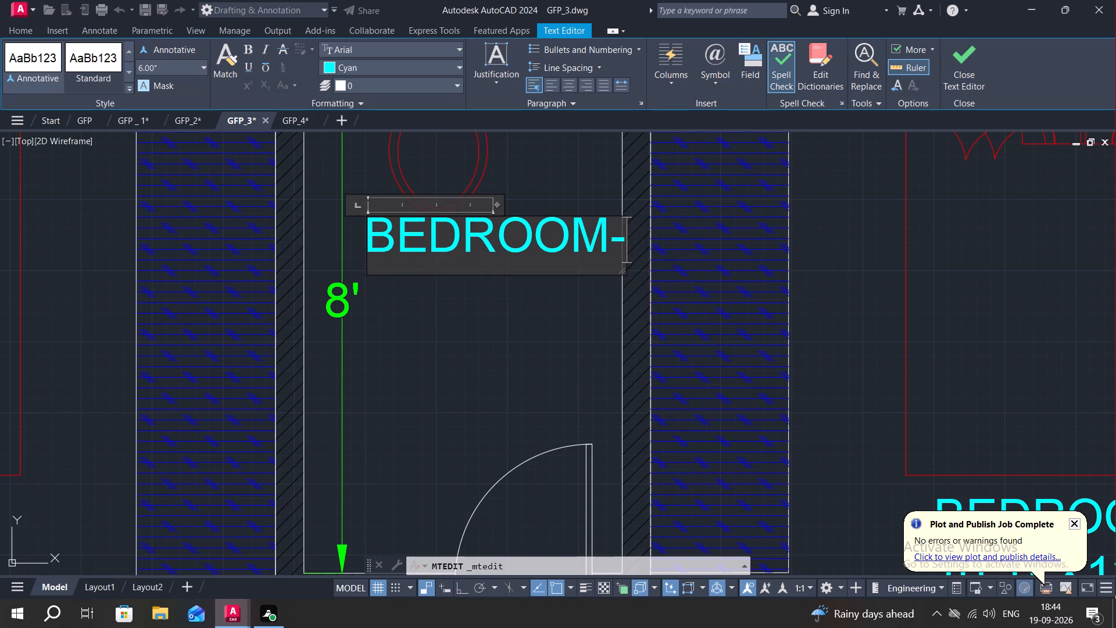
{"action": "key", "text": "BackSpace"}
{"action": "key", "text": "BackSpace"}
{"action": "key", "text": "BackSpace"}
{"action": "key", "text": "BackSpace"}
{"action": "key", "text": "BackSpace"}
{"action": "key", "text": "BackSpace"}
{"action": "key", "text": "BackSpace"}
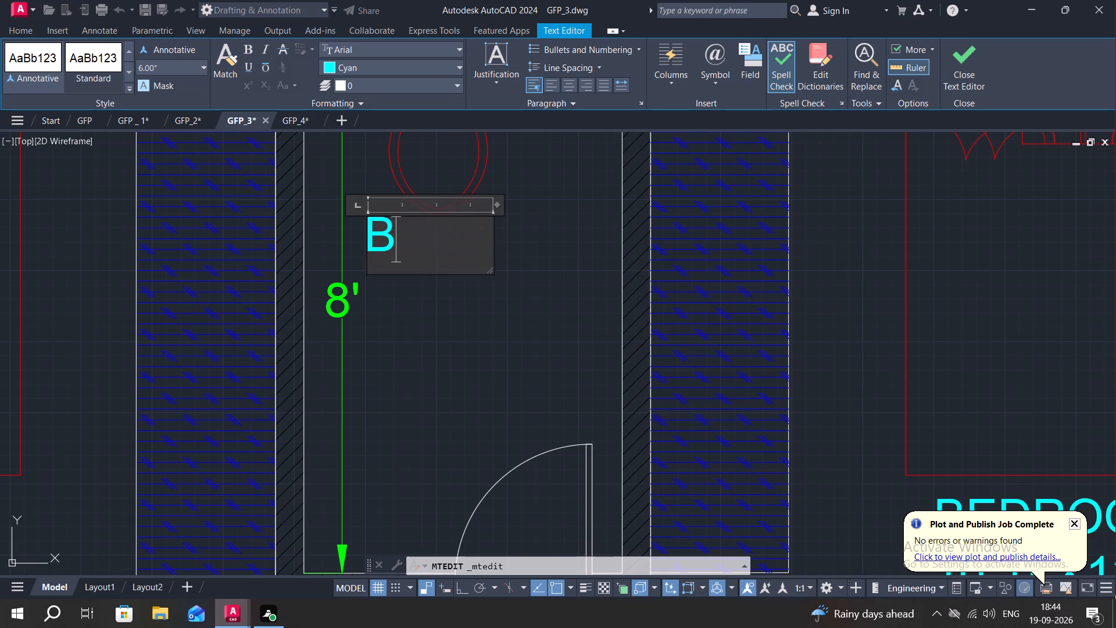
{"action": "key", "text": "BackSpace"}
{"action": "type", "text": "TOILET"}
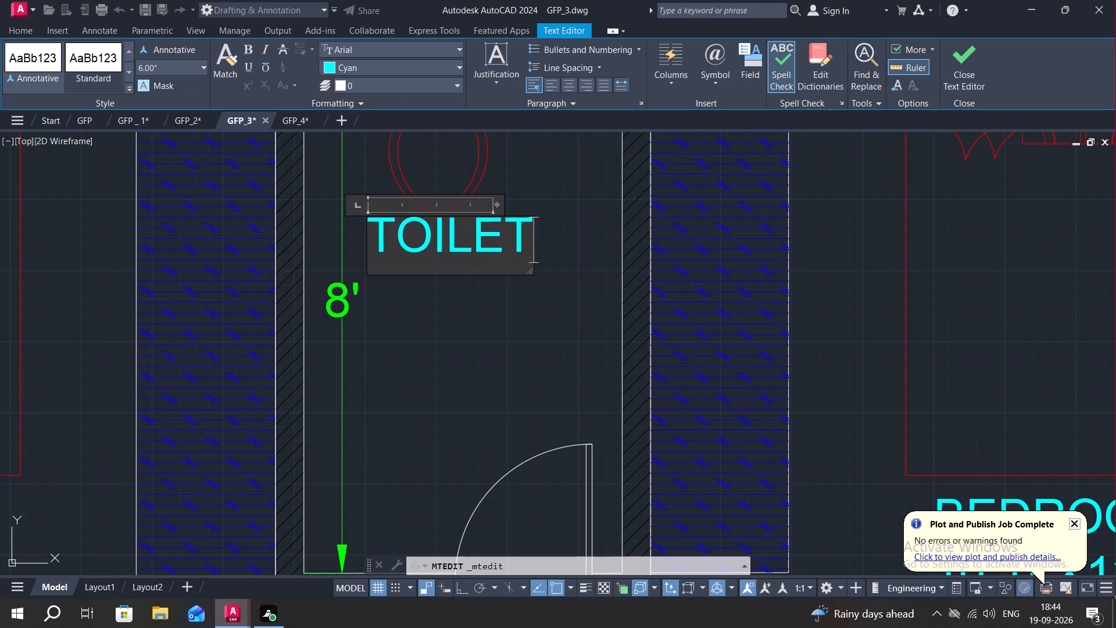
Add 4'-8"X8'-0" as the second line of the TOILET label and finish editing it.
{"action": "key", "text": "Return"}
{"action": "scroll", "coordinate": [453, 204], "scroll_direction": "down", "scroll_amount": 1}
{"action": "scroll", "coordinate": [445, 260], "scroll_direction": "down", "scroll_amount": 1}
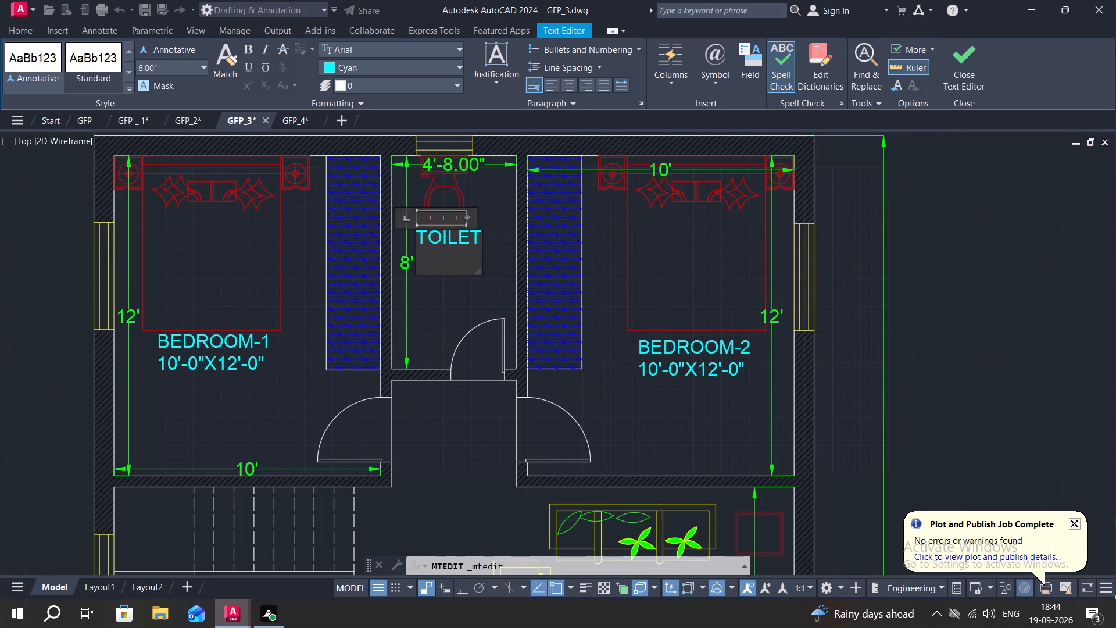
{"action": "type", "text": "4'"}
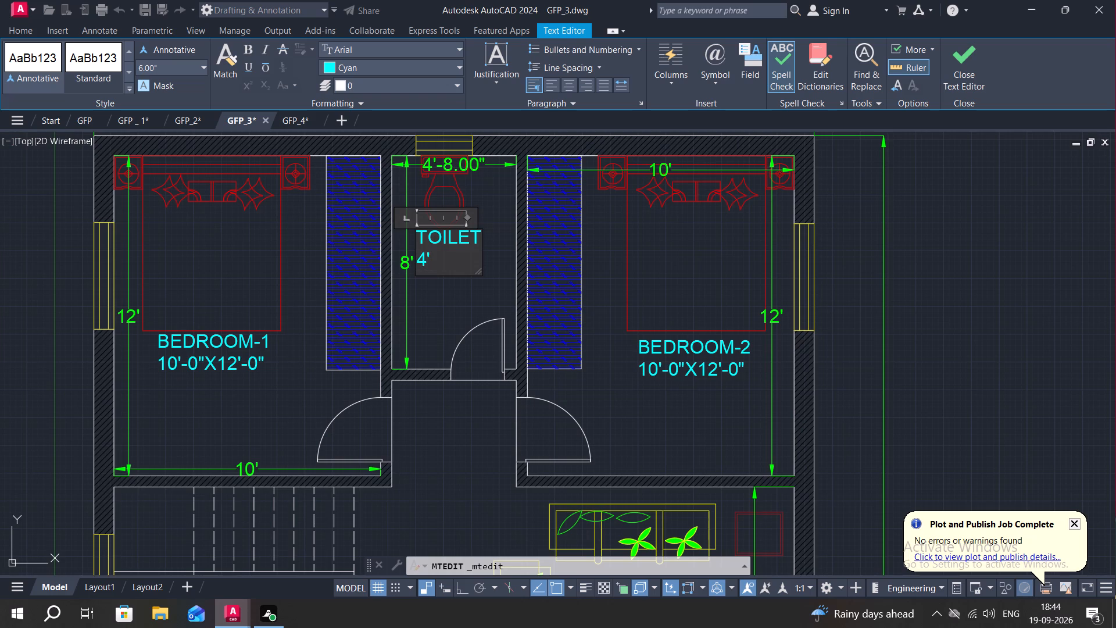
{"action": "type", "text": "-0"}
{"action": "key", "text": "shift+quotedbl"}
{"action": "key", "text": "x"}
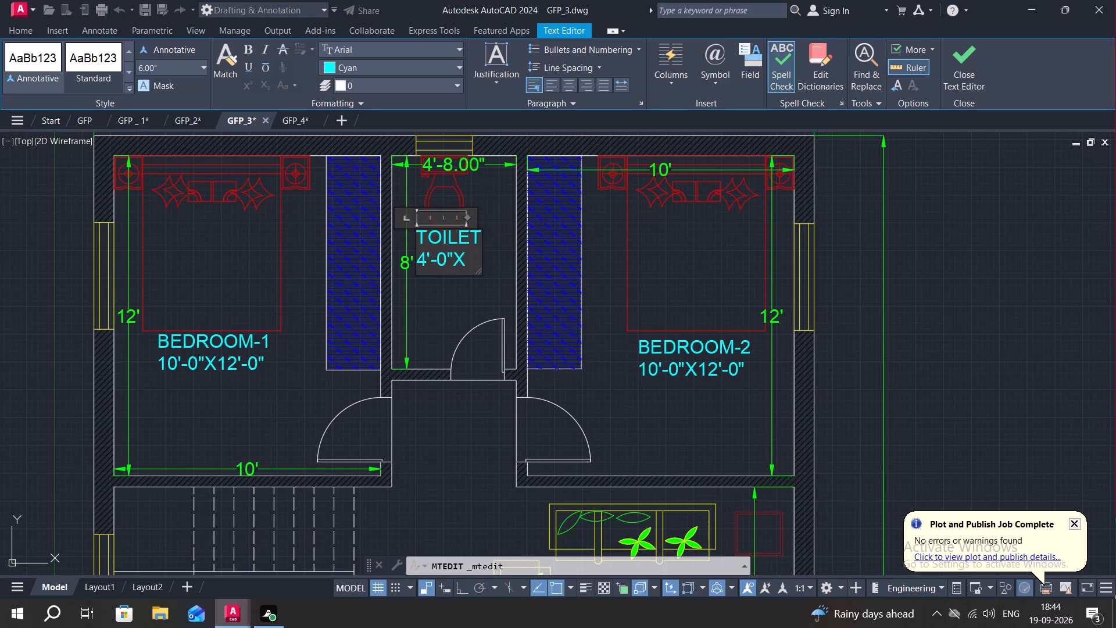
{"action": "key", "text": "8"}
{"action": "key", "text": "BackSpace"}
{"action": "key", "text": "BackSpace"}
{"action": "key", "text": "BackSpace"}
{"action": "key", "text": "BackSpace"}
{"action": "key", "text": "8"}
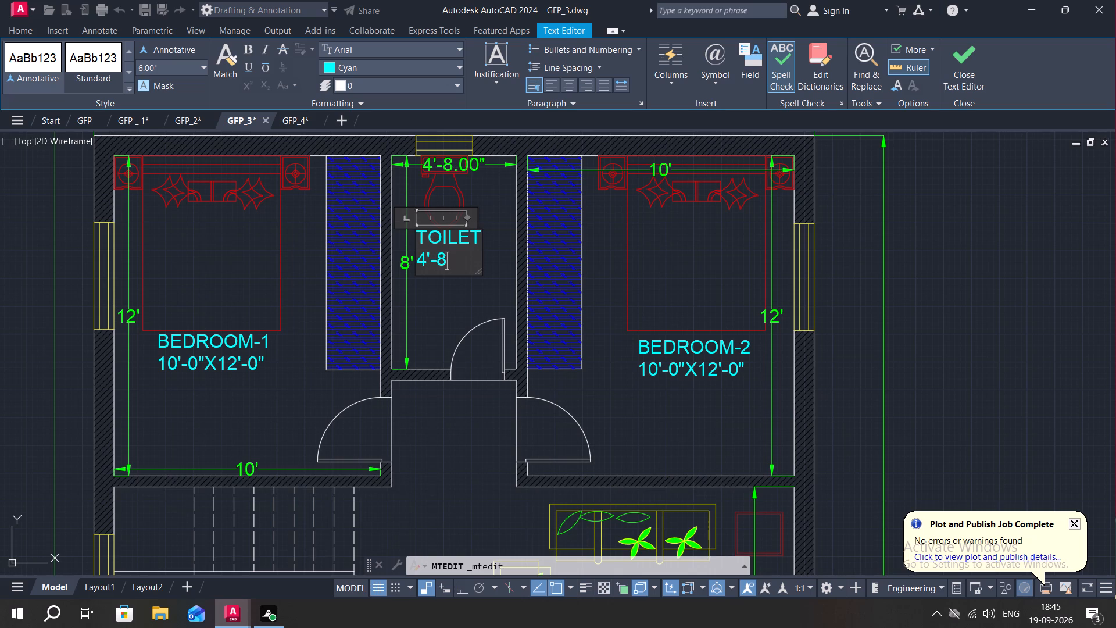
{"action": "key", "text": "shift+quotedbl"}
{"action": "key", "text": "x"}
{"action": "key", "text": "8"}
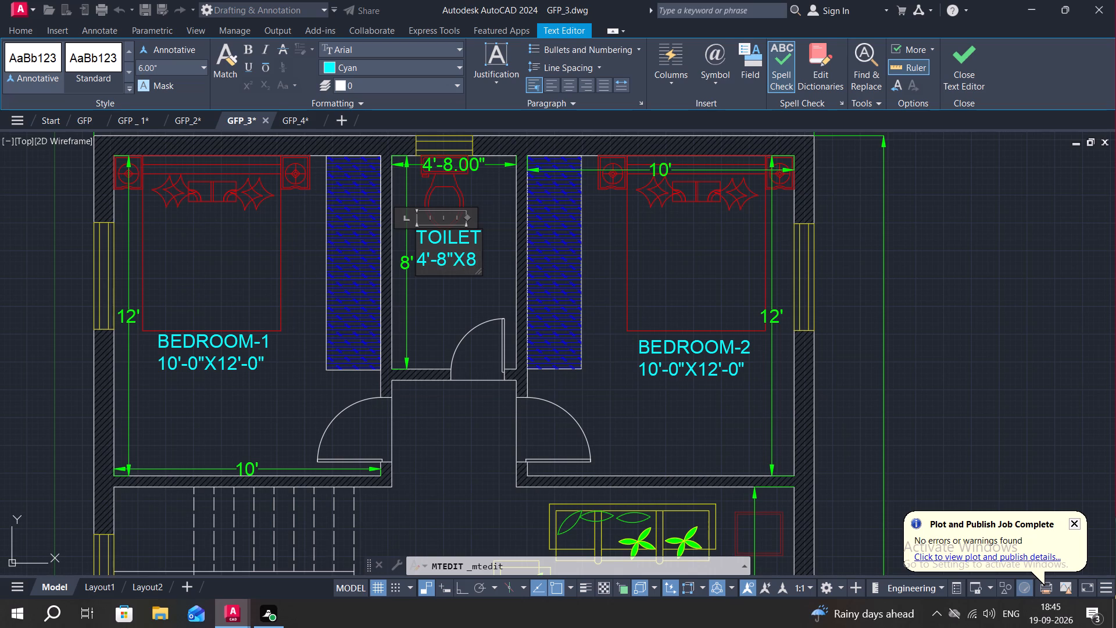
{"action": "key", "text": "apostrophe"}
{"action": "key", "text": "minus"}
{"action": "key", "text": "0"}
{"action": "key", "text": "shift+quotedbl"}
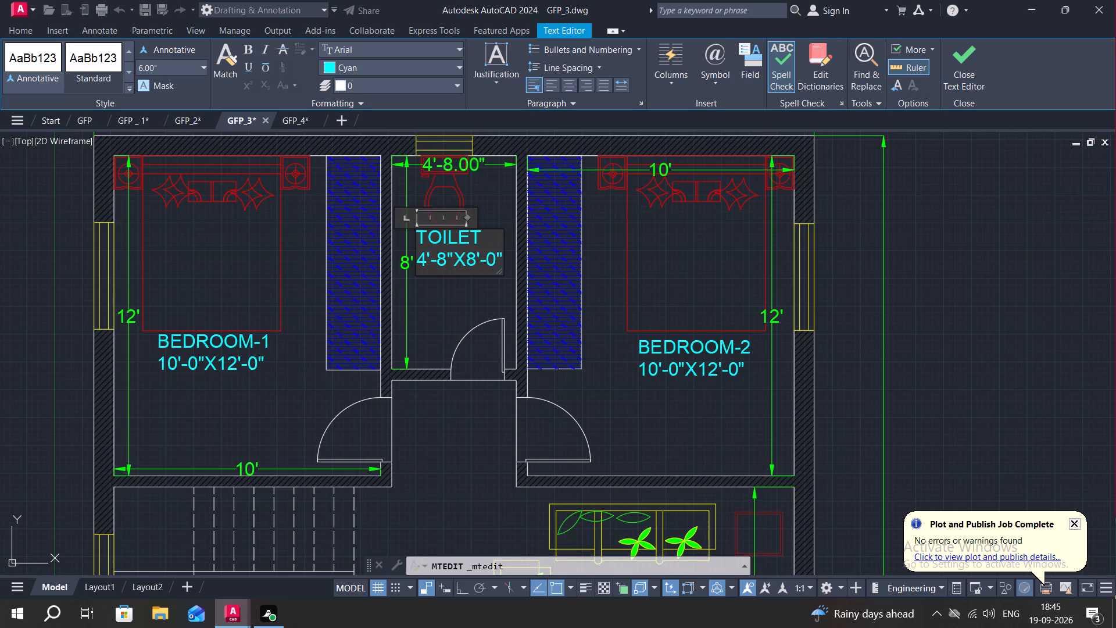
{"action": "left_click", "coordinate": [459, 304]}
Set up a plot of the whole GFP_3 plan with DWG To PDF.pc3, a window around the plan and its dimensions, and portrait orientation.
{"action": "scroll", "coordinate": [476, 303], "scroll_direction": "down", "scroll_amount": 1}
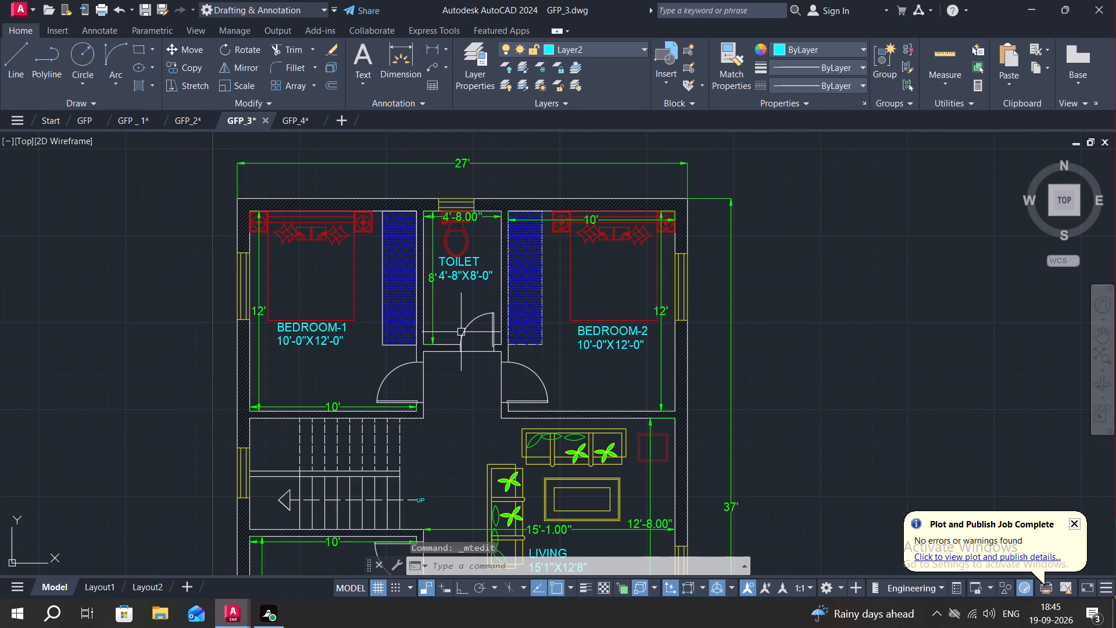
{"action": "middle_click_drag", "start_coordinate": [453, 358], "coordinate": [493, 294]}
{"action": "scroll", "coordinate": [468, 316], "scroll_direction": "down", "scroll_amount": 1}
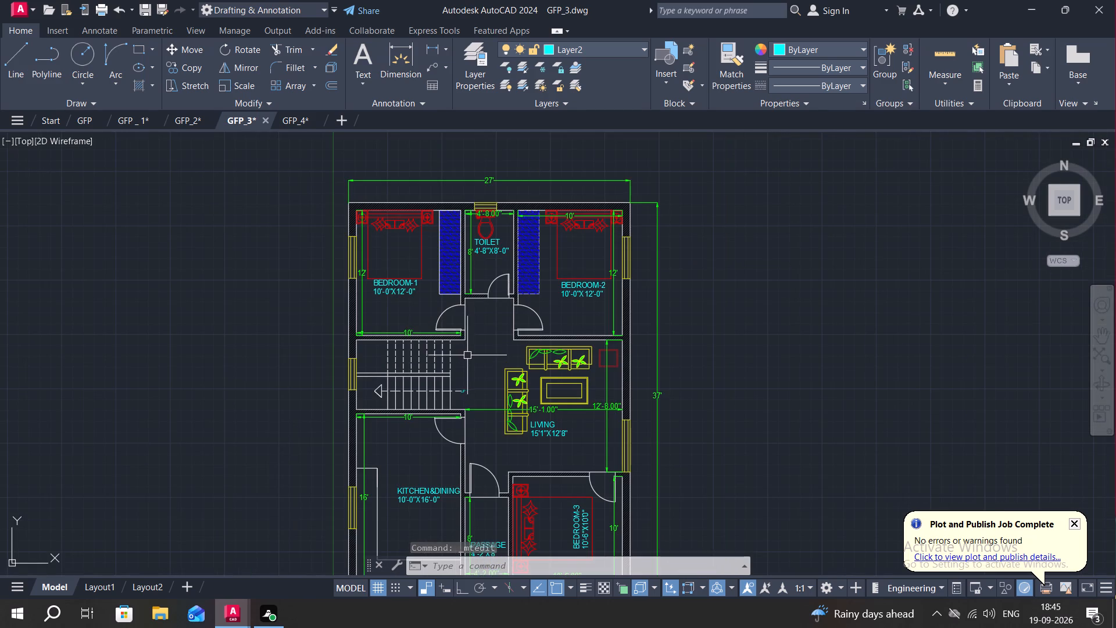
{"action": "middle_click_drag", "start_coordinate": [468, 355], "coordinate": [462, 333]}
{"action": "scroll", "coordinate": [467, 344], "scroll_direction": "down", "scroll_amount": 1}
{"action": "middle_click_drag", "start_coordinate": [467, 347], "coordinate": [468, 347]}
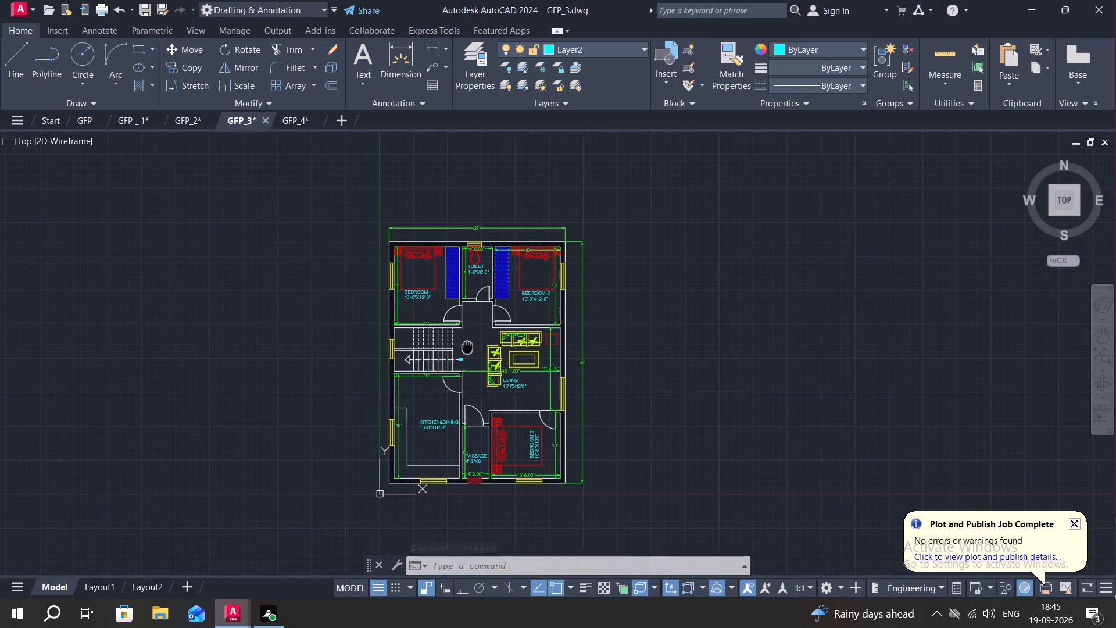
{"action": "middle_click_drag", "start_coordinate": [468, 347], "coordinate": [483, 324]}
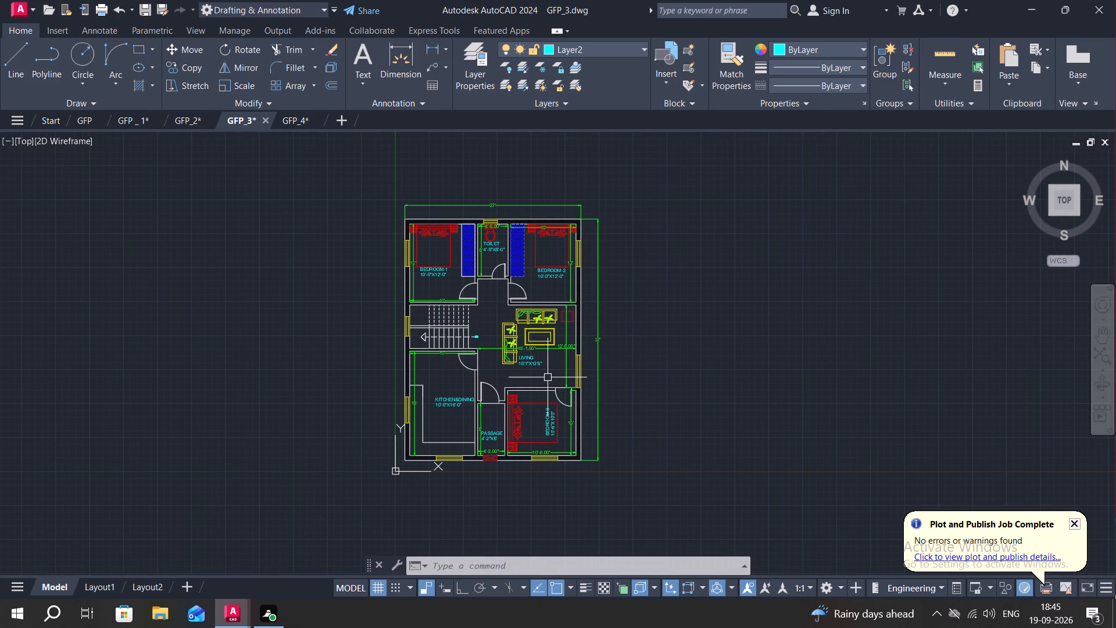
{"action": "key", "text": "ctrl+p"}
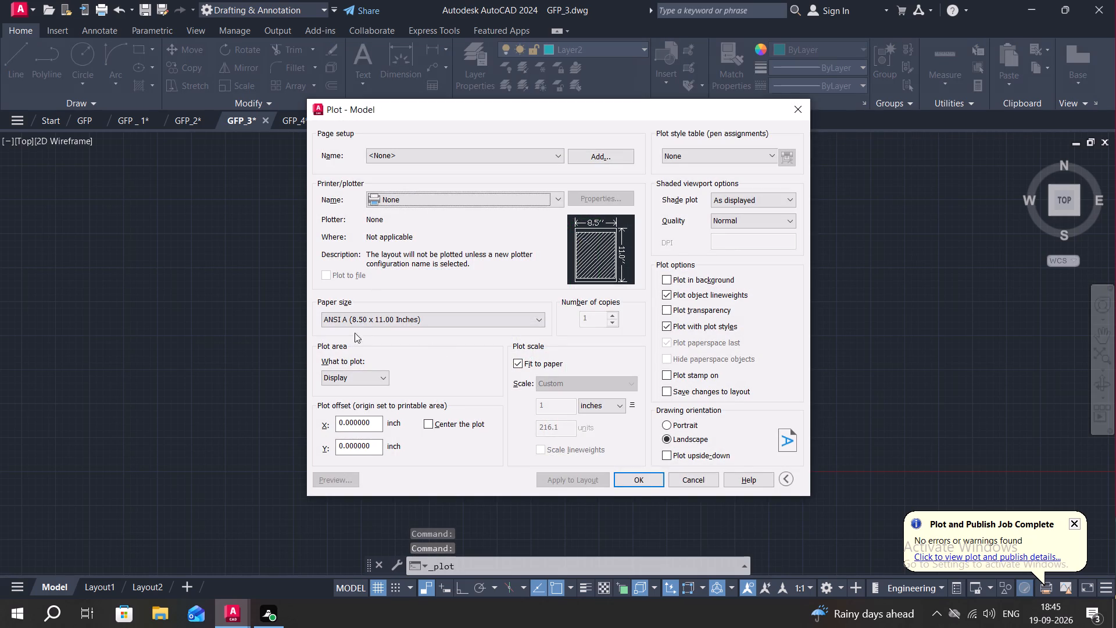
{"action": "left_click", "coordinate": [482, 202]}
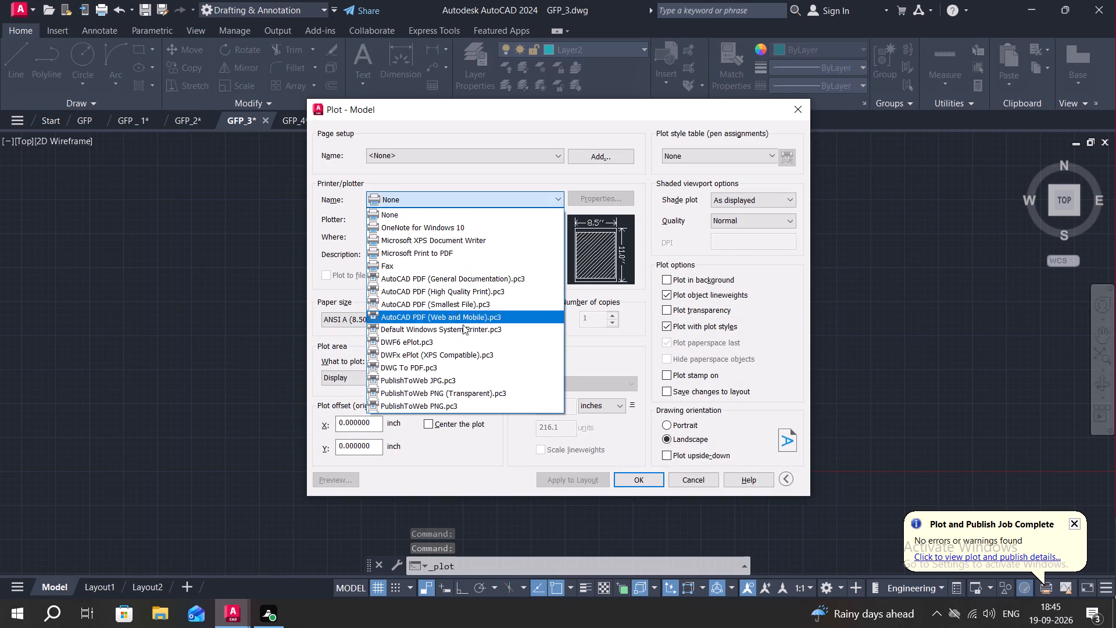
{"action": "left_click", "coordinate": [449, 365]}
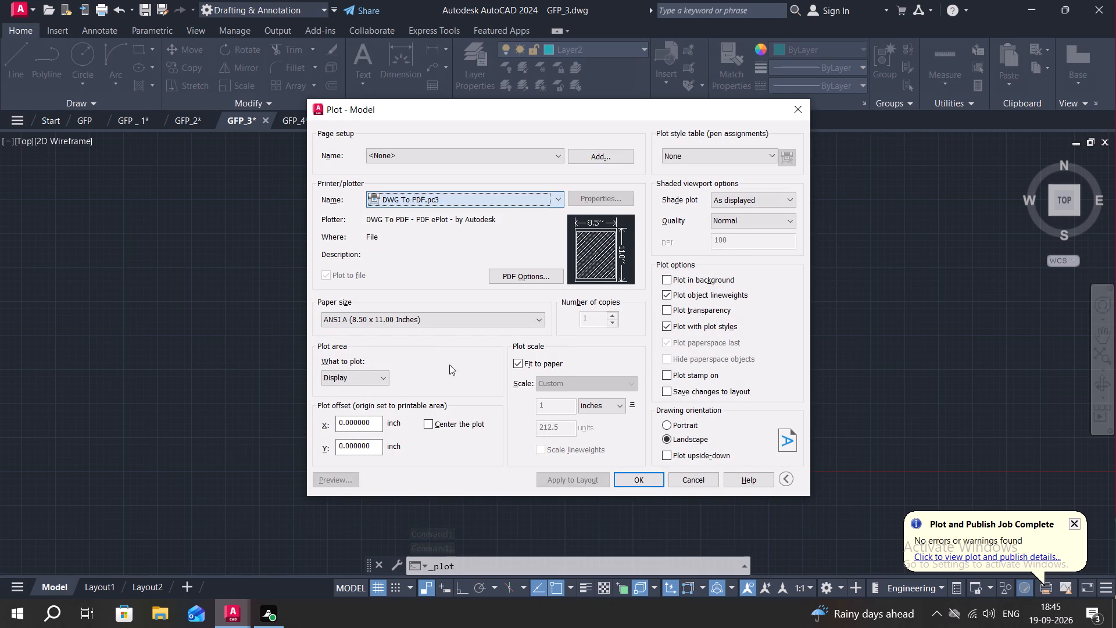
{"action": "left_click", "coordinate": [378, 378]}
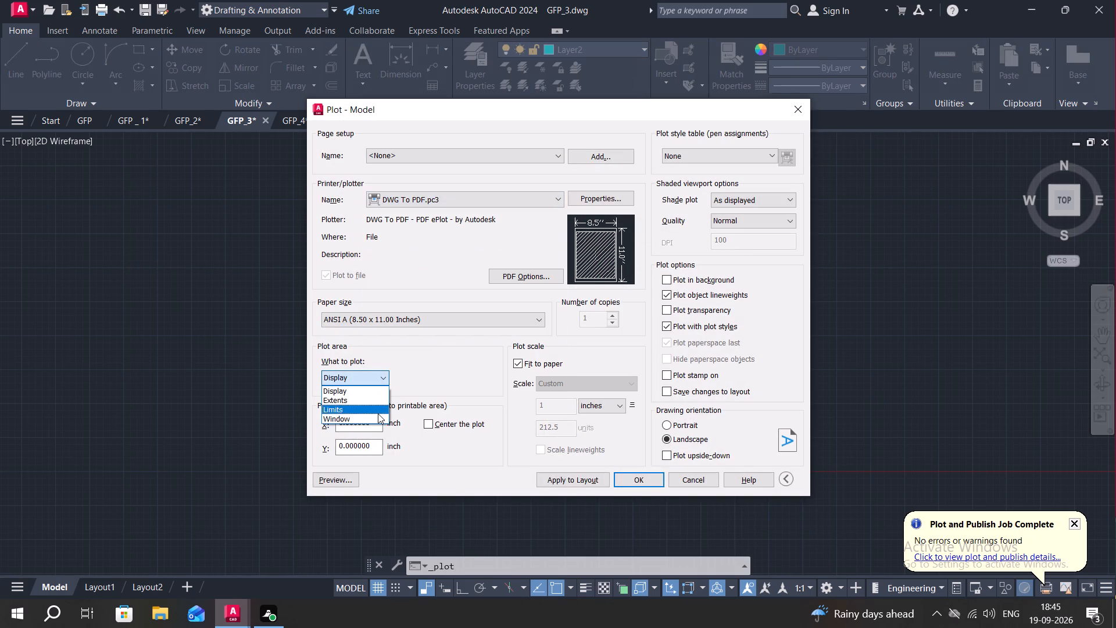
{"action": "left_click", "coordinate": [374, 416]}
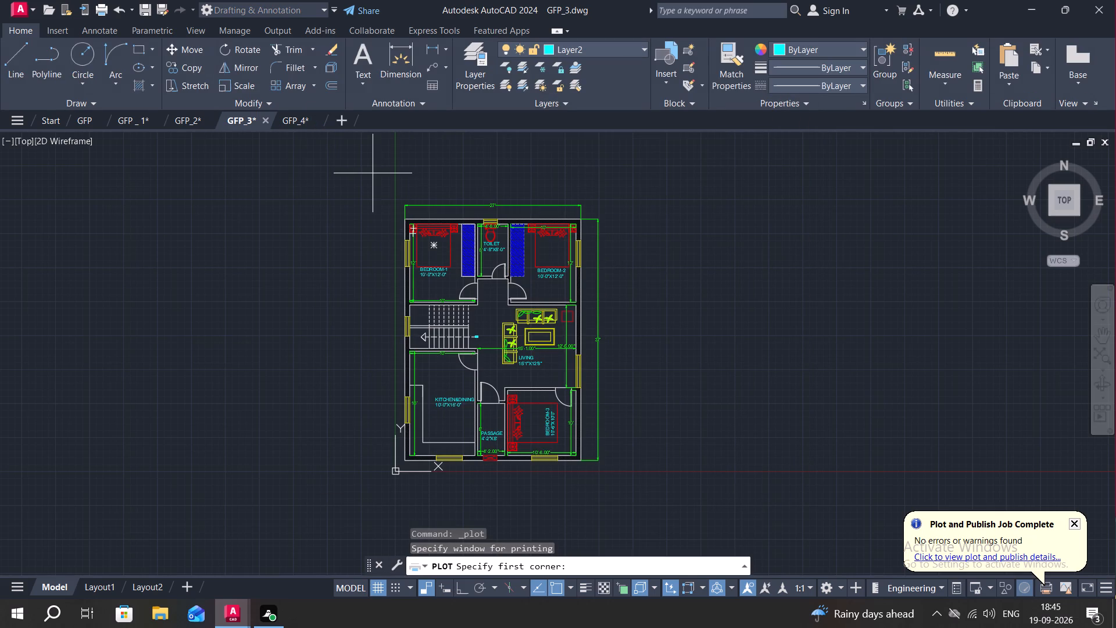
{"action": "left_click", "coordinate": [370, 173]}
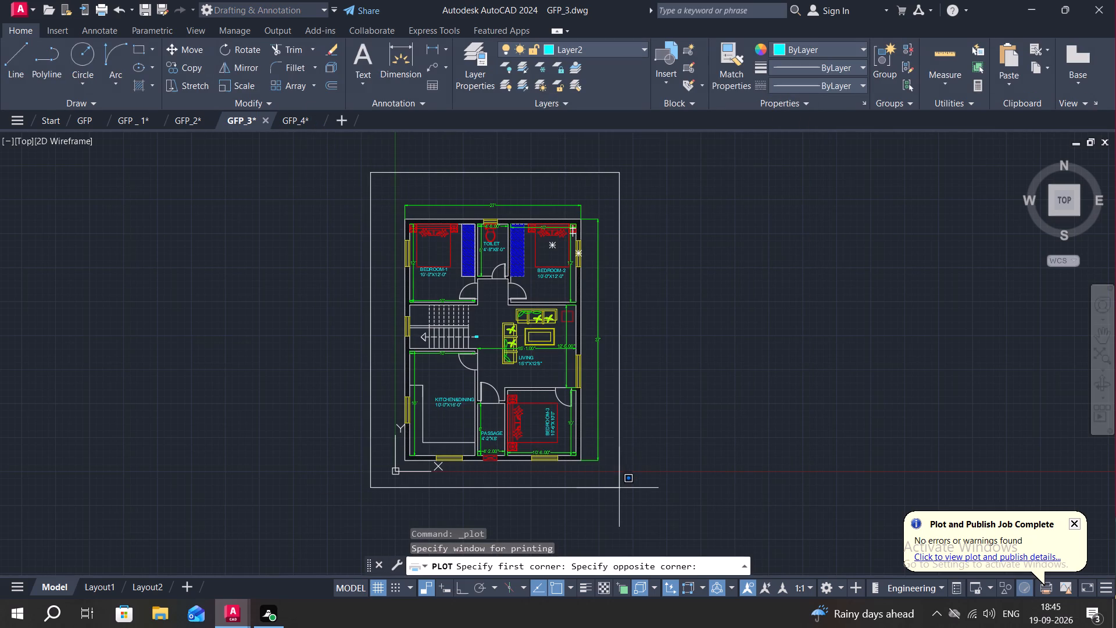
{"action": "left_click", "coordinate": [632, 501]}
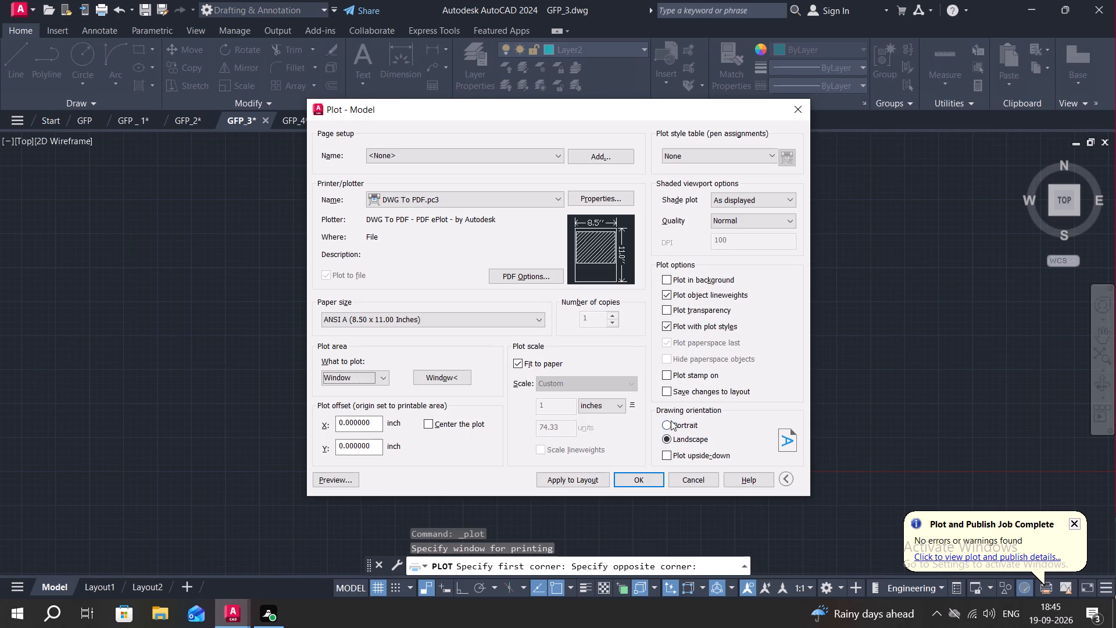
{"action": "left_click", "coordinate": [663, 423]}
Plot the plan to the Documents folder as GFP_3-Model, overwriting the existing PDF.
{"action": "left_click", "coordinate": [632, 478]}
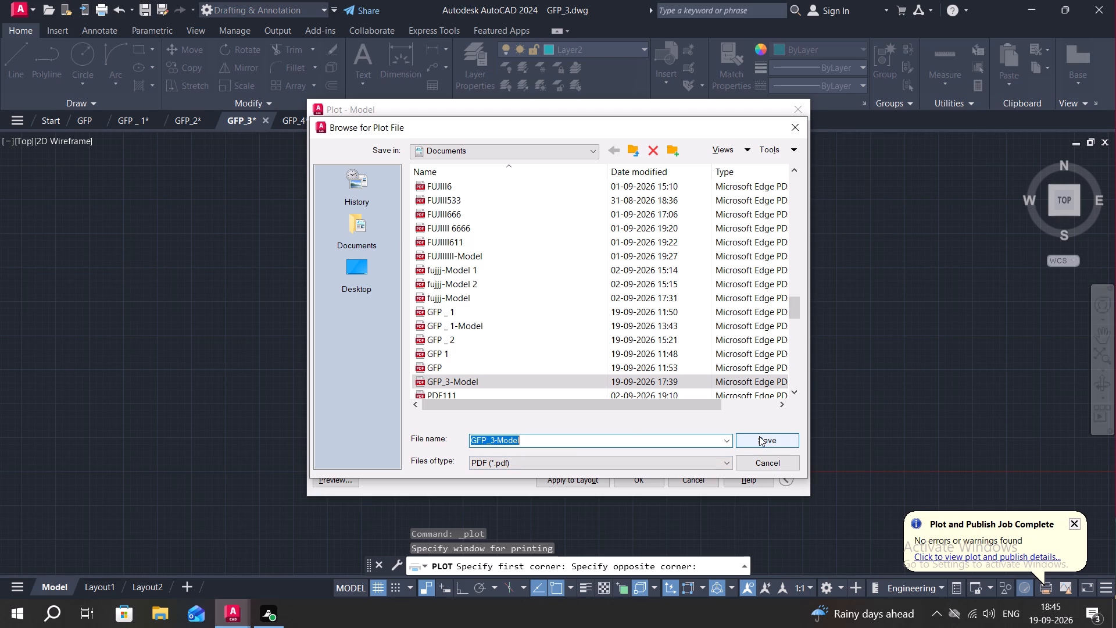
{"action": "left_click", "coordinate": [759, 436]}
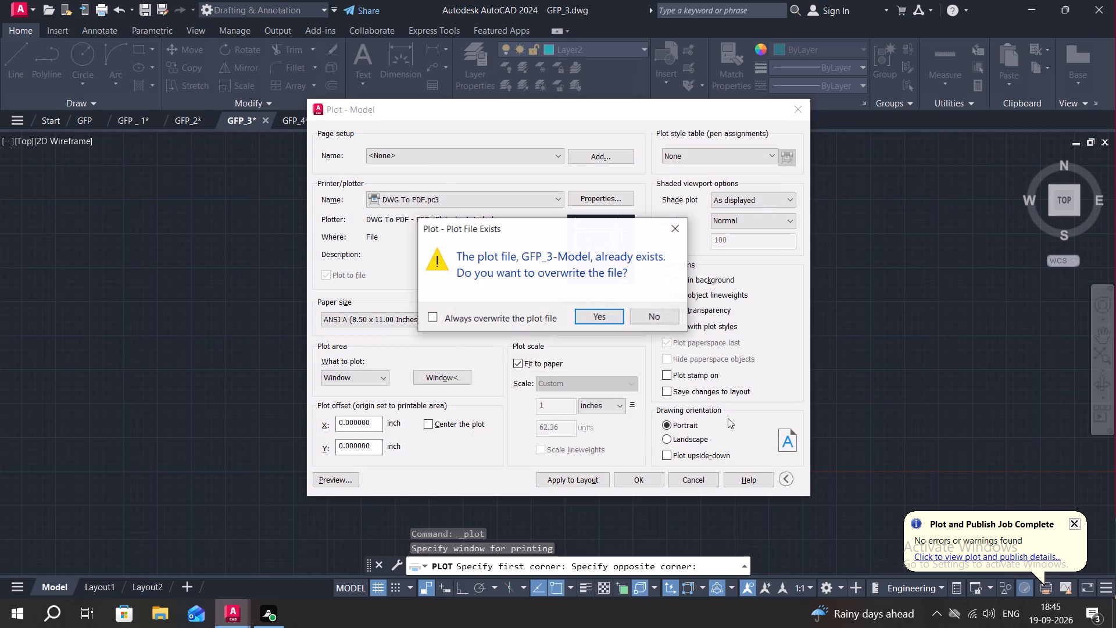
{"action": "left_click", "coordinate": [606, 310]}
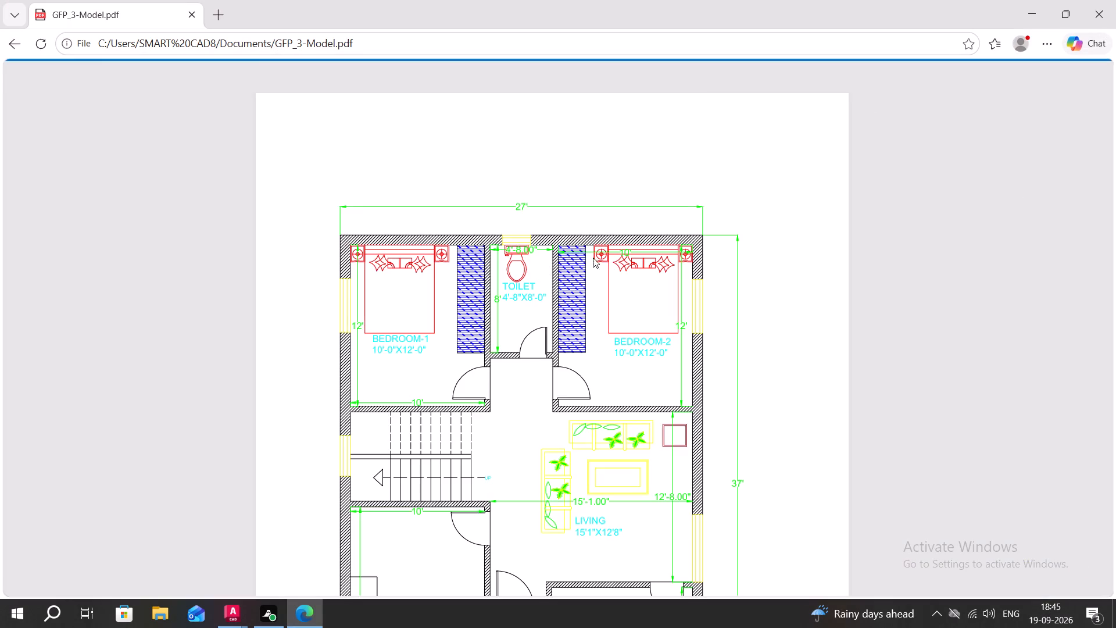
Review the plotted PDF and save it to the Desktop as GFP_3-Model, replacing the existing file.
{"action": "scroll", "coordinate": [512, 314], "scroll_direction": "down", "scroll_amount": 3}
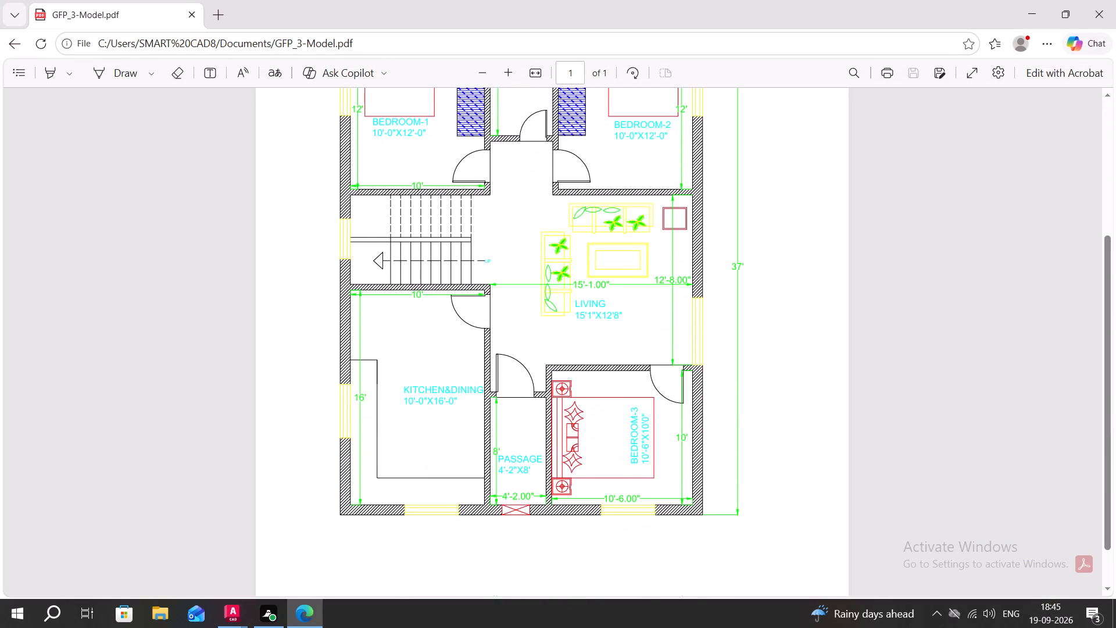
{"action": "left_click", "coordinate": [939, 69]}
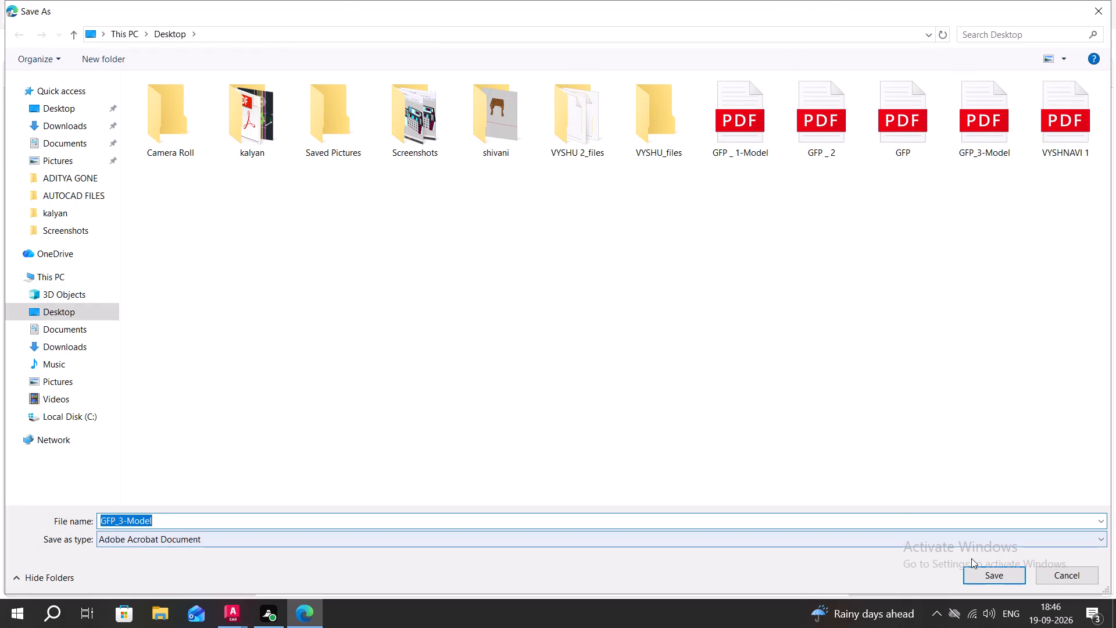
{"action": "left_click", "coordinate": [972, 575]}
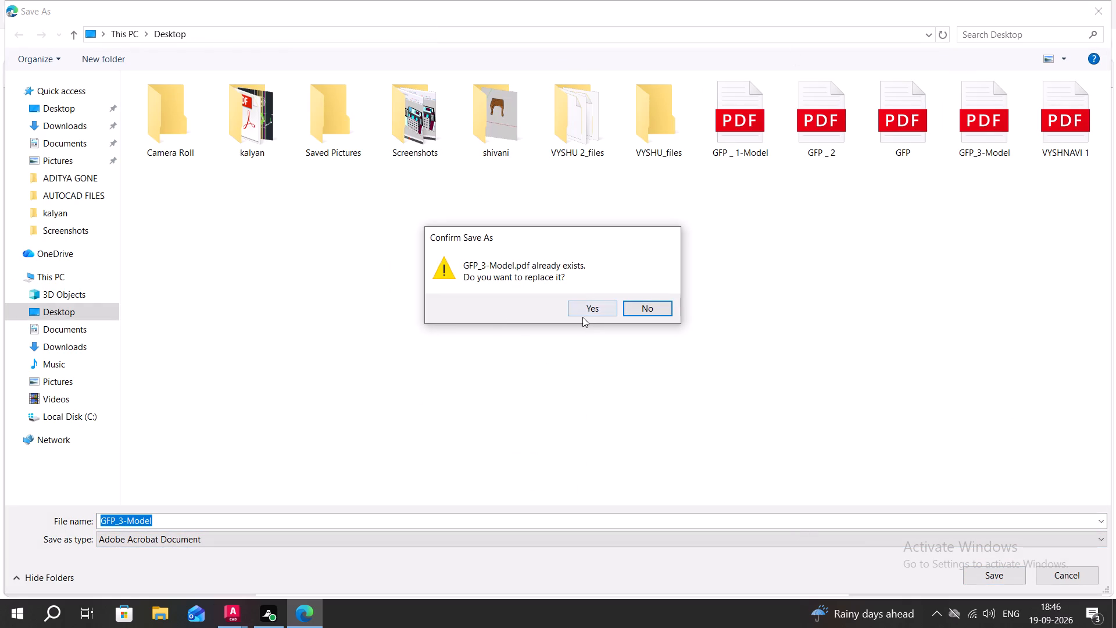
{"action": "left_click", "coordinate": [581, 308]}
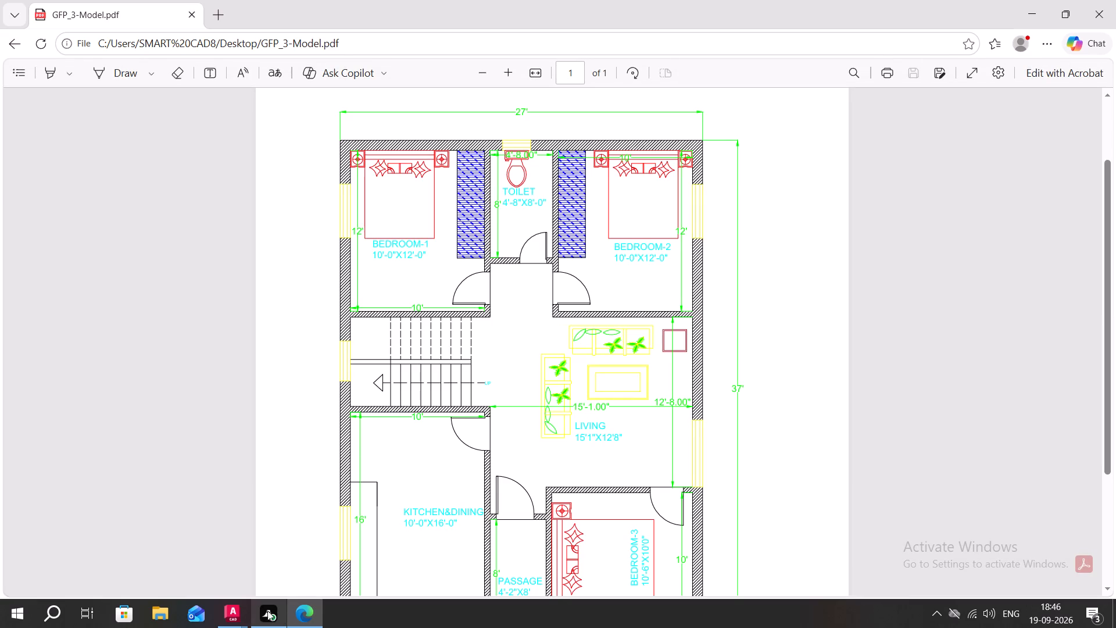
Switch to the GFP_4 drawing in AutoCAD and show the loose room labels beside the plan.
{"action": "left_click", "coordinate": [231, 606]}
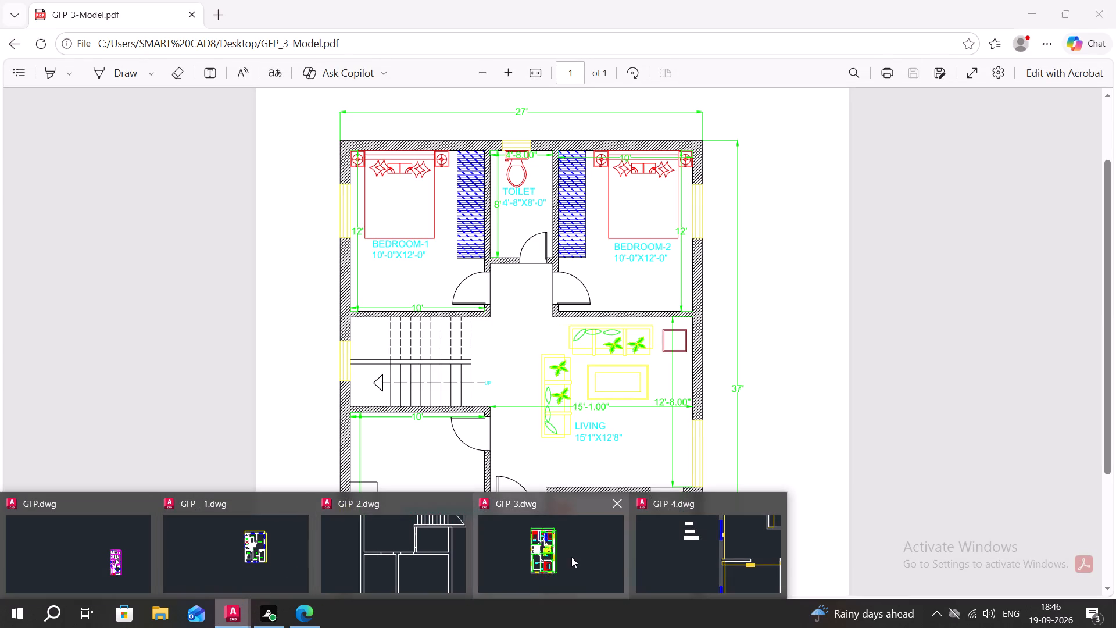
{"action": "left_click", "coordinate": [684, 554]}
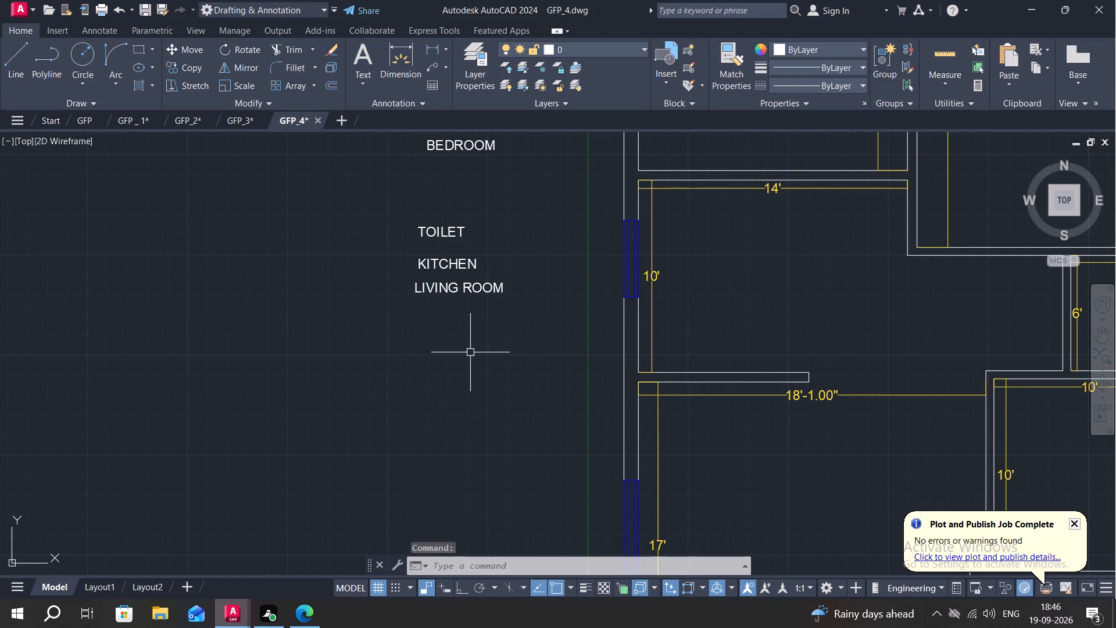
{"action": "middle_click_drag", "start_coordinate": [470, 352], "coordinate": [488, 470]}
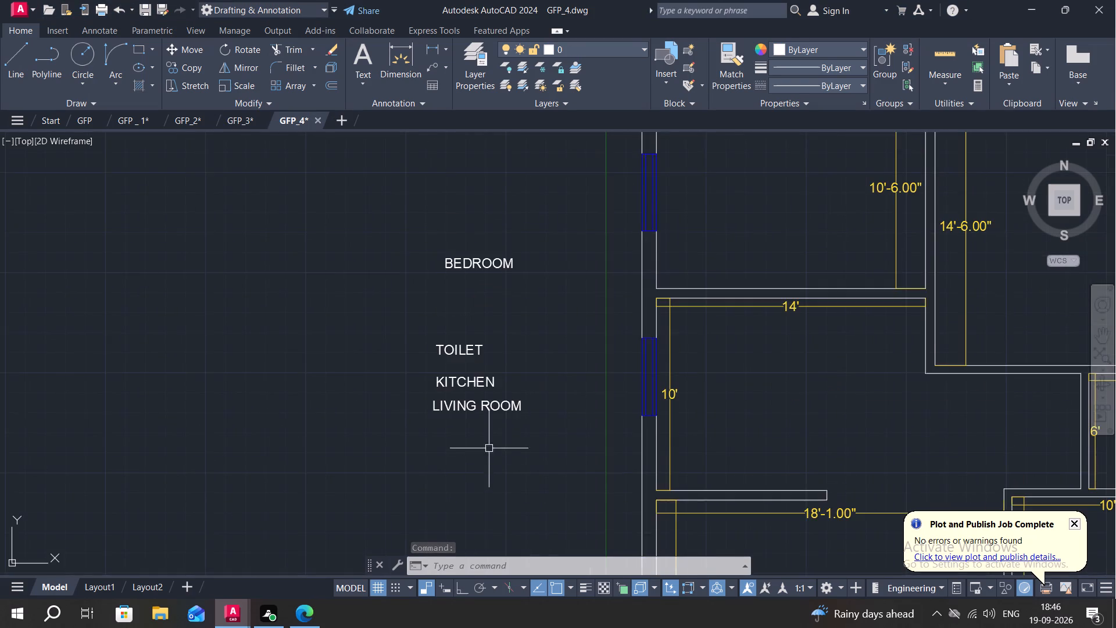
Undo the loose KITCHEN, LIVING ROOM, TOILET and BEDROOM labels placed beside the GFP_4 plan.
{"action": "scroll", "coordinate": [488, 433], "scroll_direction": "down", "scroll_amount": 1}
{"action": "key", "text": "ctrl+z"}
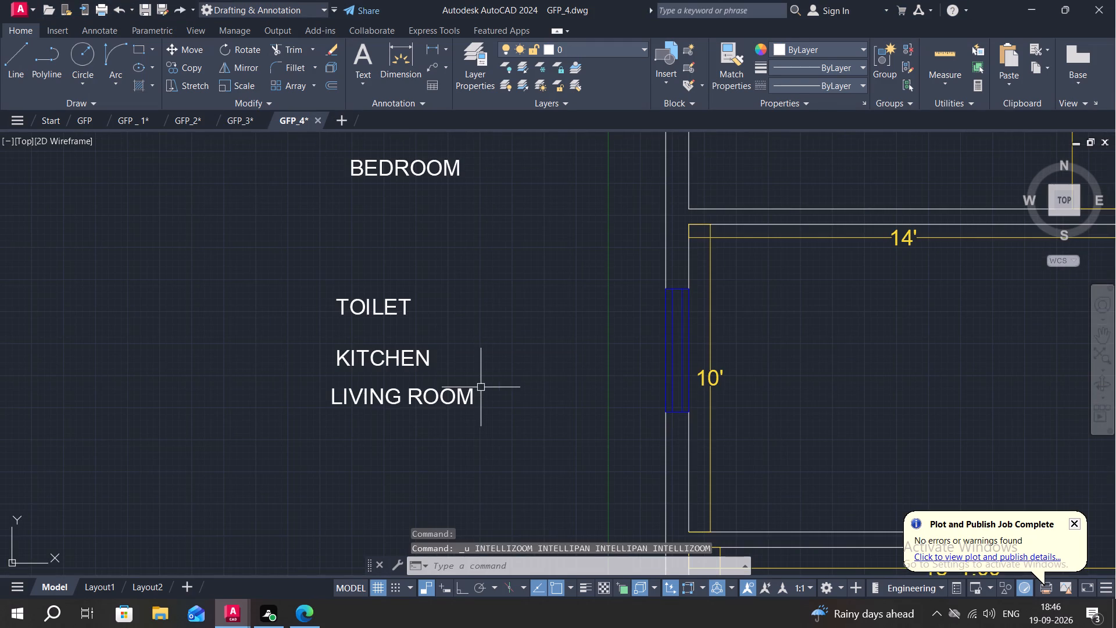
{"action": "key", "text": "ctrl+z"}
{"action": "key", "text": "ctrl+z"}
{"action": "key", "text": "ctrl+z"}
{"action": "key", "text": "ctrl+z"}
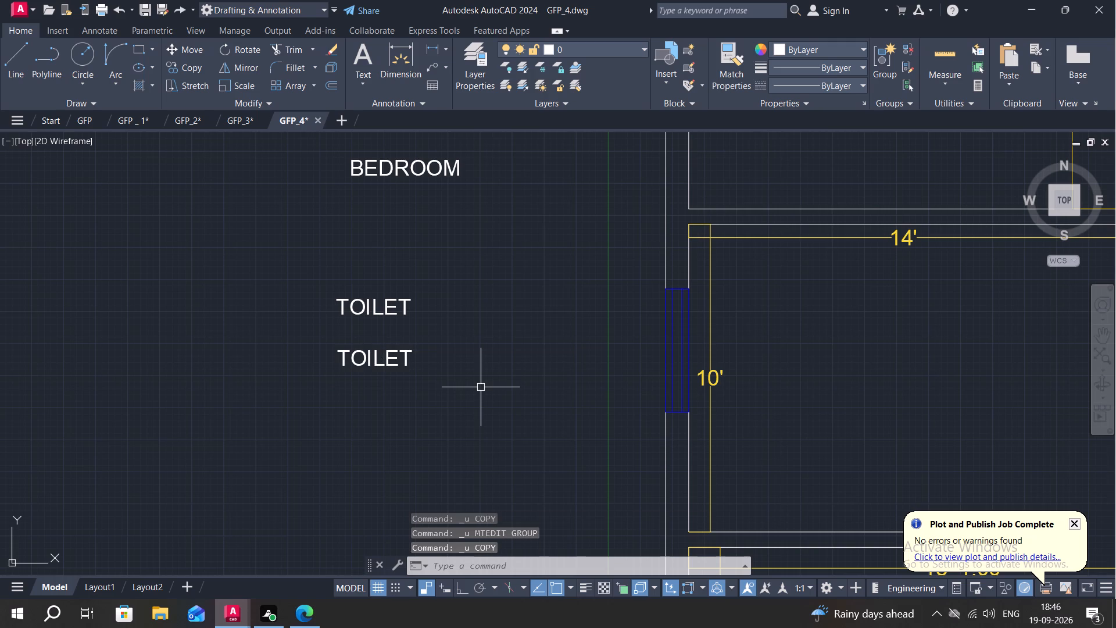
{"action": "key", "text": "ctrl+z"}
{"action": "key", "text": "ctrl+z"}
{"action": "key", "text": "ctrl+z"}
{"action": "key", "text": "ctrl+z"}
{"action": "key", "text": "ctrl+z"}
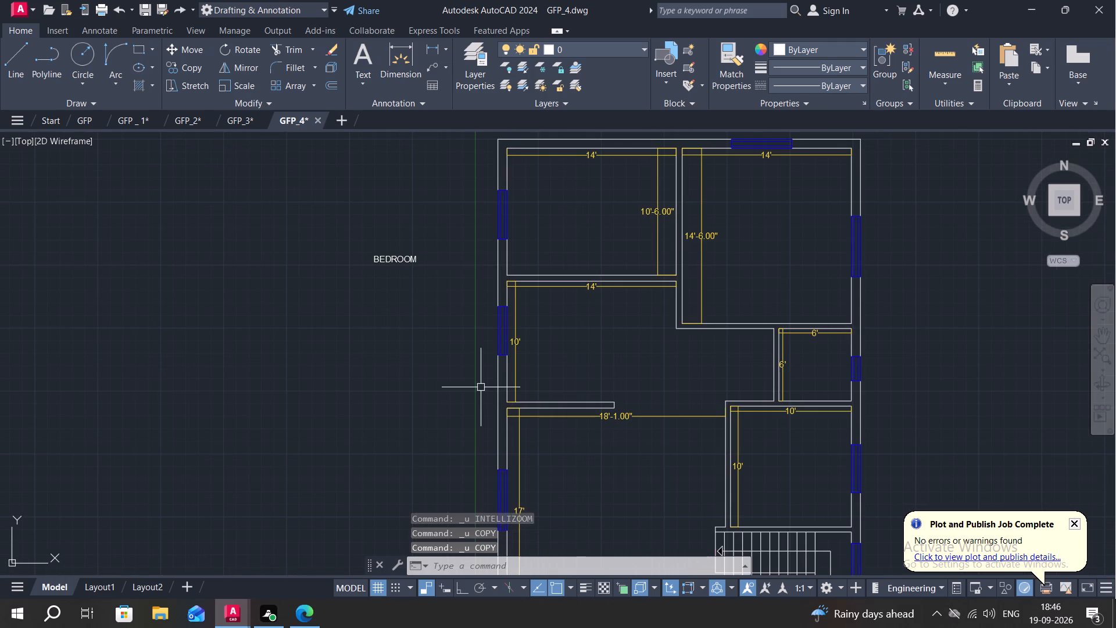
{"action": "key", "text": "ctrl+z"}
{"action": "key", "text": "ctrl+z"}
{"action": "key", "text": "ctrl+z"}
{"action": "key", "text": "ctrl+z"}
{"action": "key", "text": "ctrl+z"}
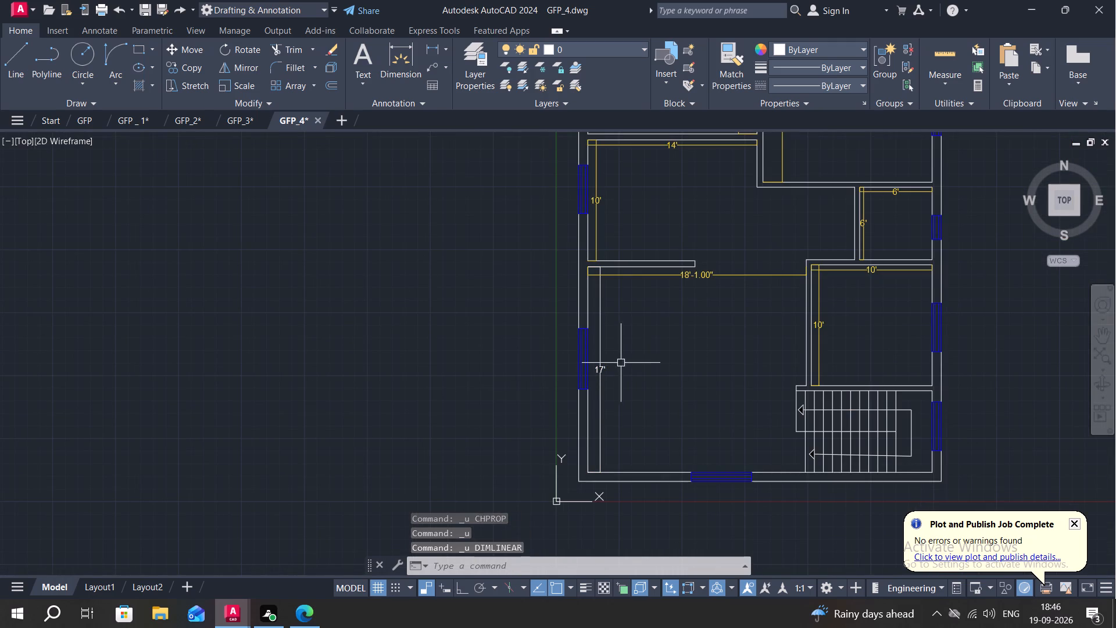
Undo the middle room's 14' width dimension and the yellow colouring of the dimensions in the plan's left-side rooms.
{"action": "key", "text": "ctrl+z"}
{"action": "key", "text": "ctrl+z"}
{"action": "key", "text": "ctrl+z"}
{"action": "key", "text": "ctrl+z"}
{"action": "key", "text": "ctrl+z"}
{"action": "key", "text": "ctrl+z"}
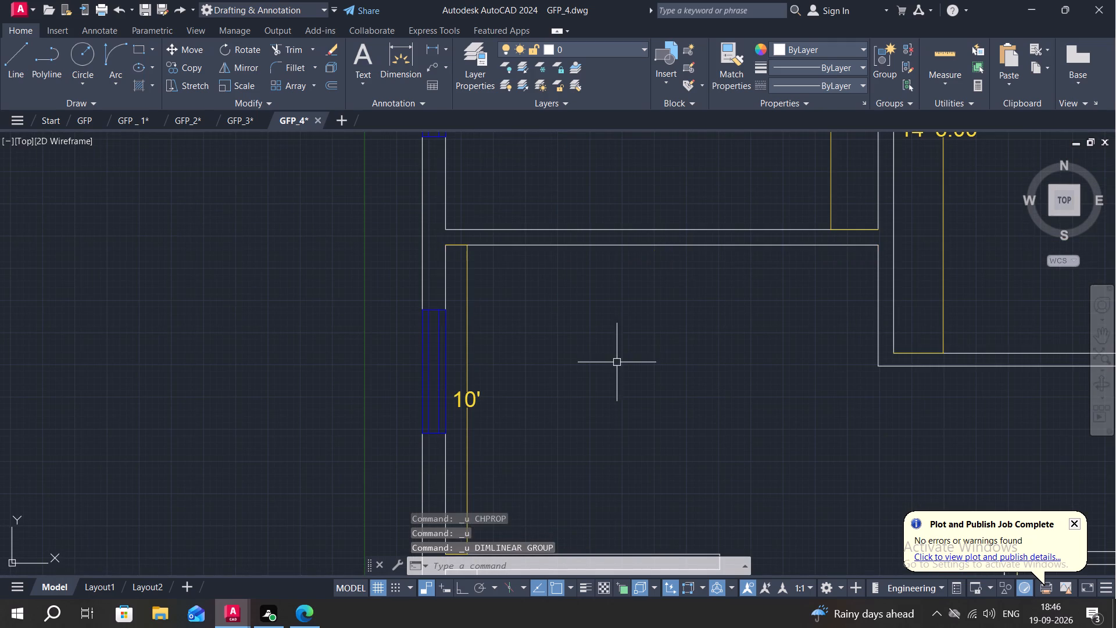
{"action": "key", "text": "ctrl+z"}
{"action": "key", "text": "ctrl+z"}
{"action": "key", "text": "ctrl+z"}
{"action": "key", "text": "ctrl+z"}
{"action": "key", "text": "ctrl+z"}
{"action": "key", "text": "ctrl+z"}
{"action": "key", "text": "ctrl+z"}
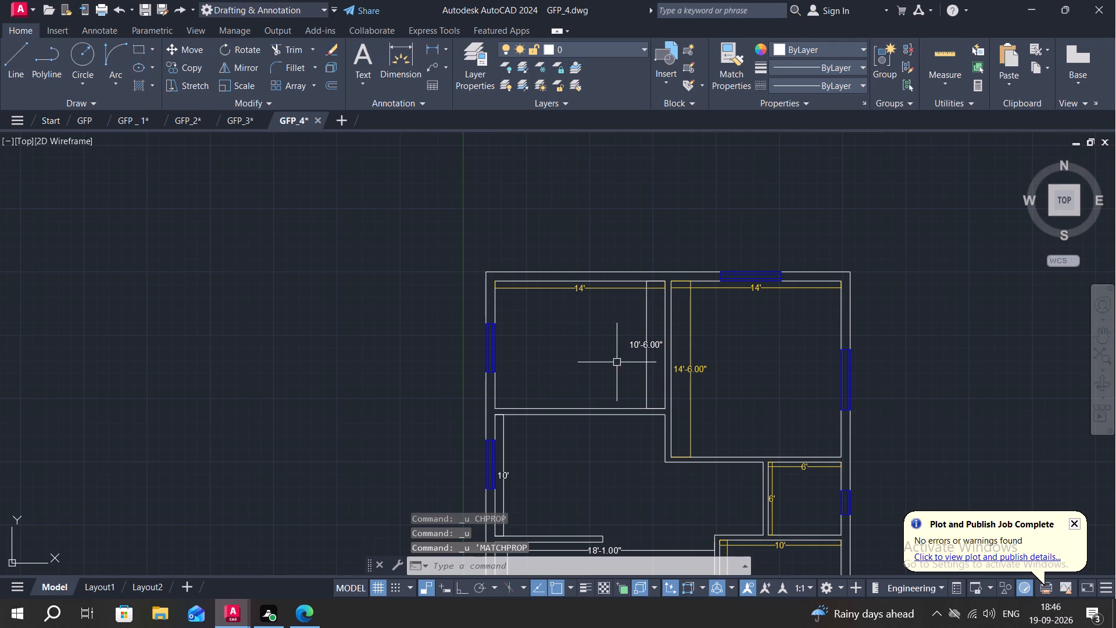
{"action": "key", "text": "ctrl+z"}
{"action": "key", "text": "ctrl+z"}
{"action": "key", "text": "ctrl+z"}
{"action": "key", "text": "ctrl+z"}
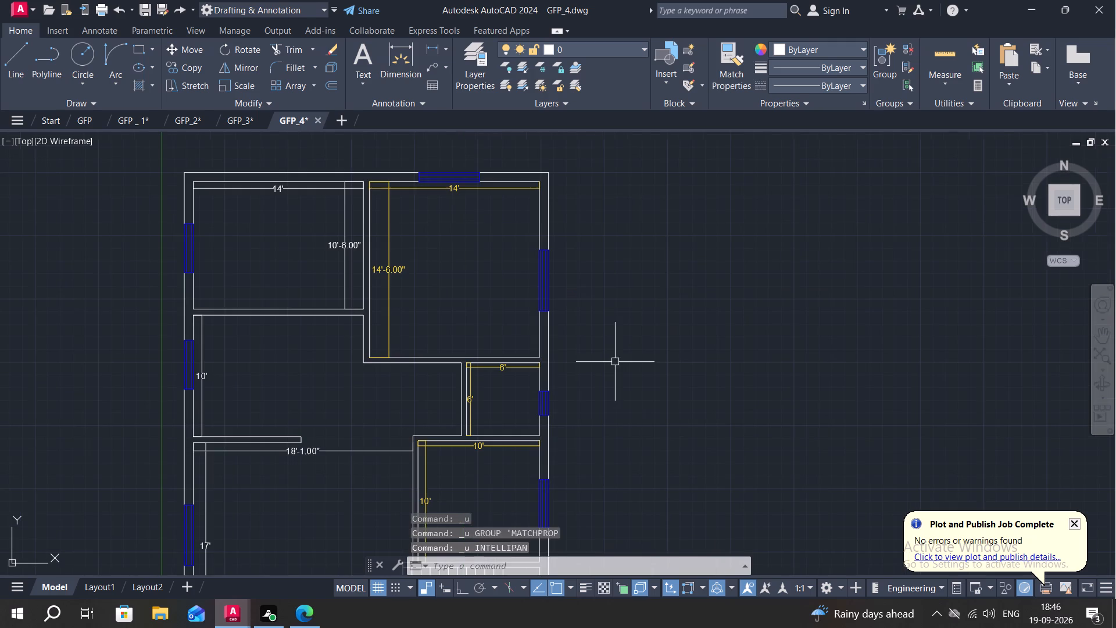
Continue undoing the dimension colouring until only the small room's two 6' dimensions are yellow.
{"action": "key", "text": "ctrl+z"}
{"action": "key", "text": "ctrl+z"}
{"action": "key", "text": "ctrl+z"}
{"action": "key", "text": "ctrl+z"}
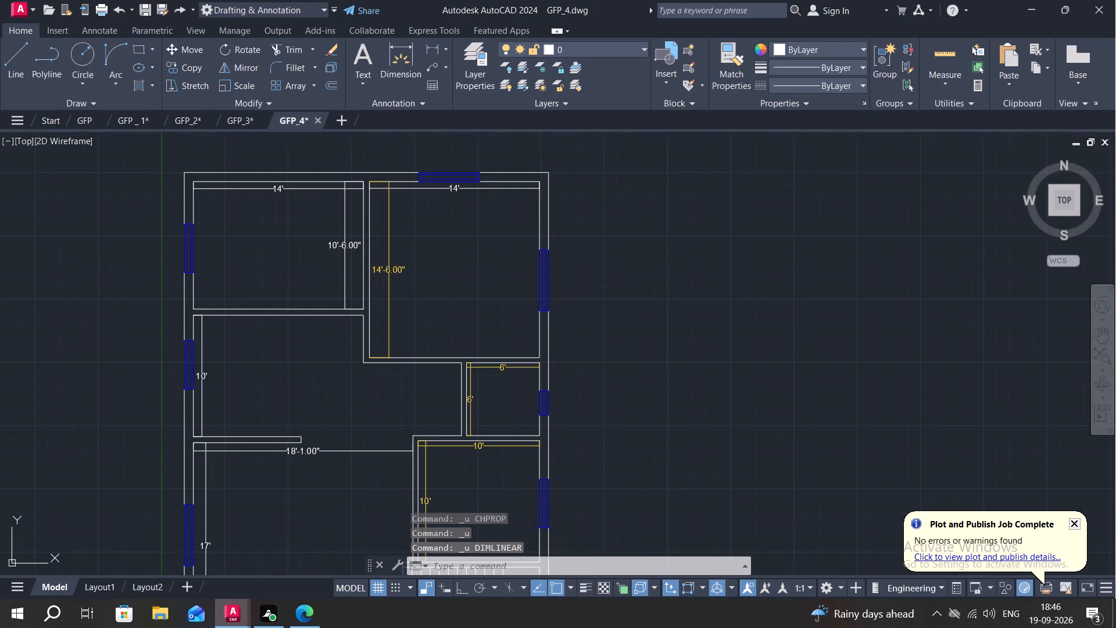
{"action": "key", "text": "ctrl+z"}
{"action": "key", "text": "ctrl+z"}
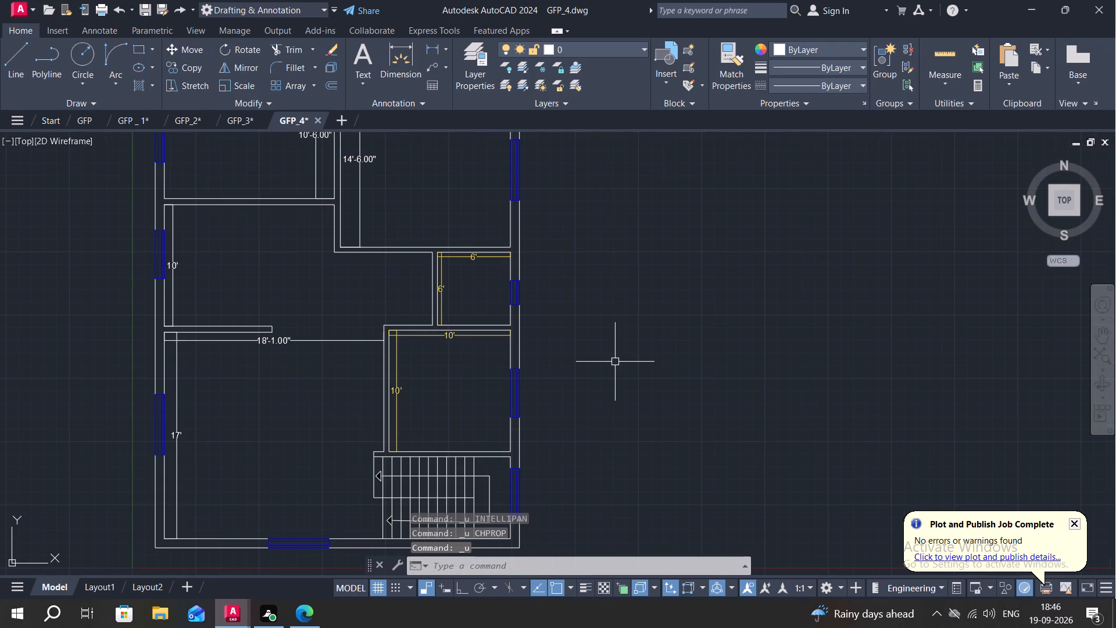
{"action": "key", "text": "ctrl+z"}
{"action": "key", "text": "ctrl+z"}
{"action": "key", "text": "ctrl+z"}
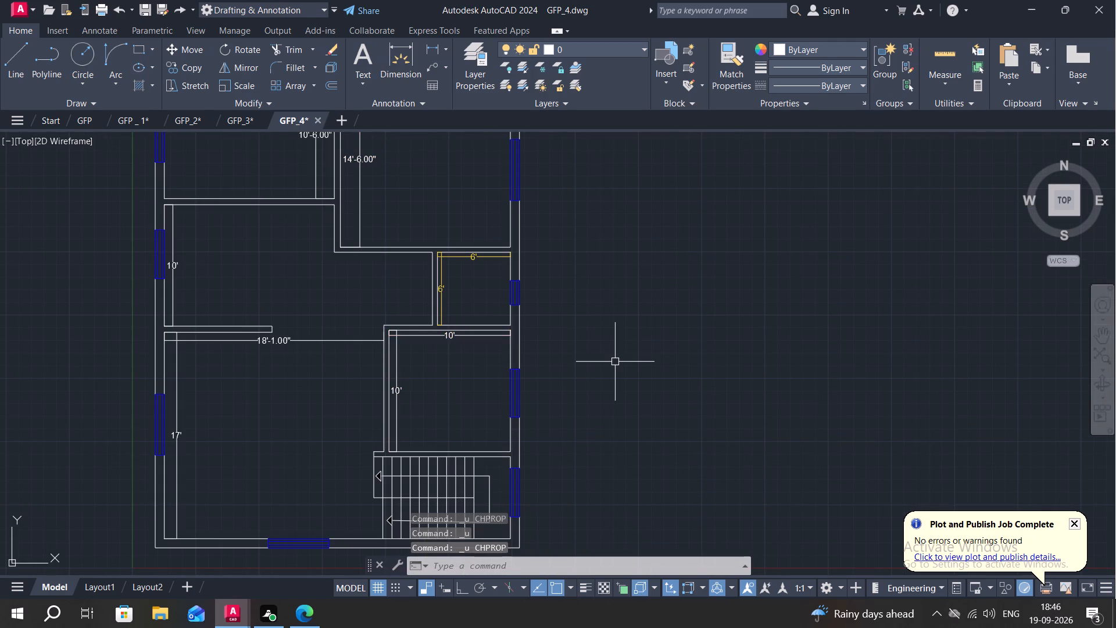
{"action": "key", "text": "ctrl+z"}
{"action": "key", "text": "space"}
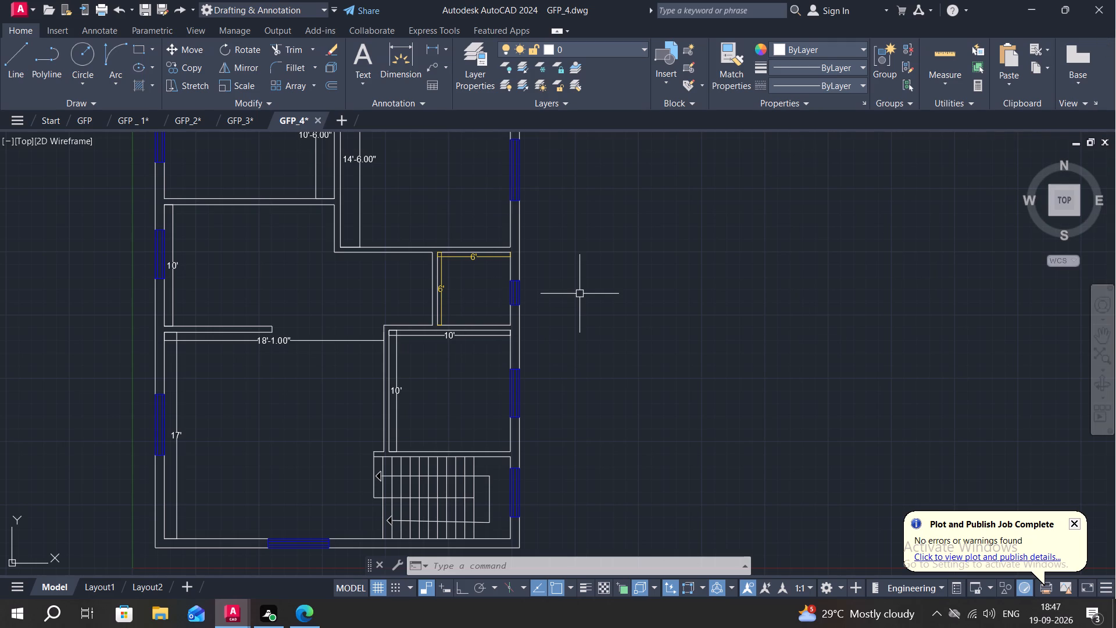
{"action": "key", "text": "Escape"}
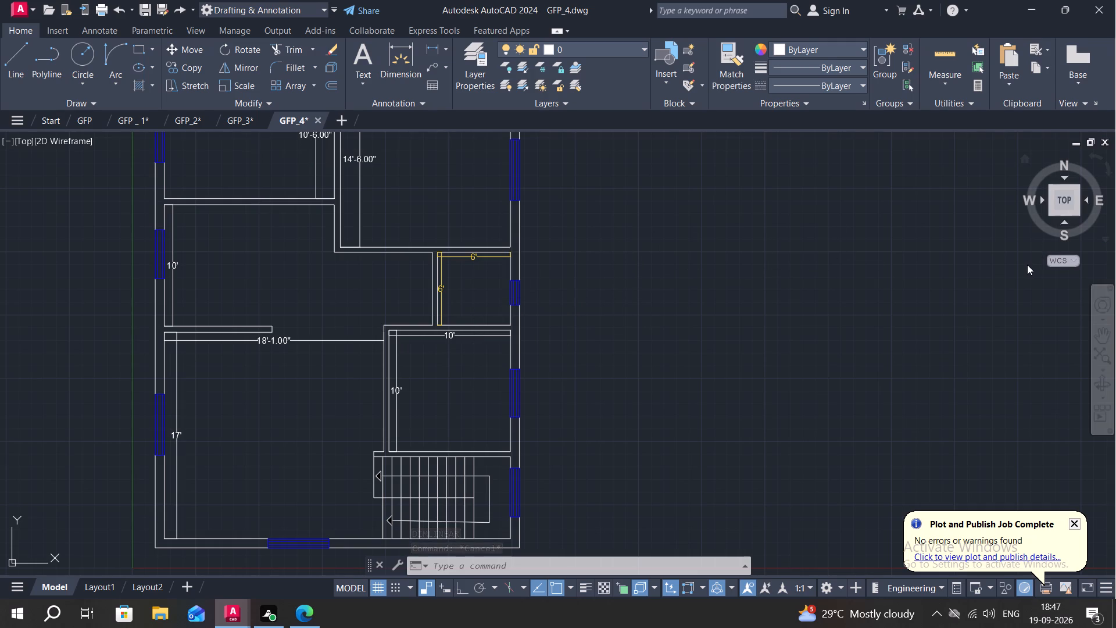
Place the Toilet - Imperial and Door - Imperial palette blocks in the empty area to the right of the plan.
{"action": "key", "text": "ctrl+3"}
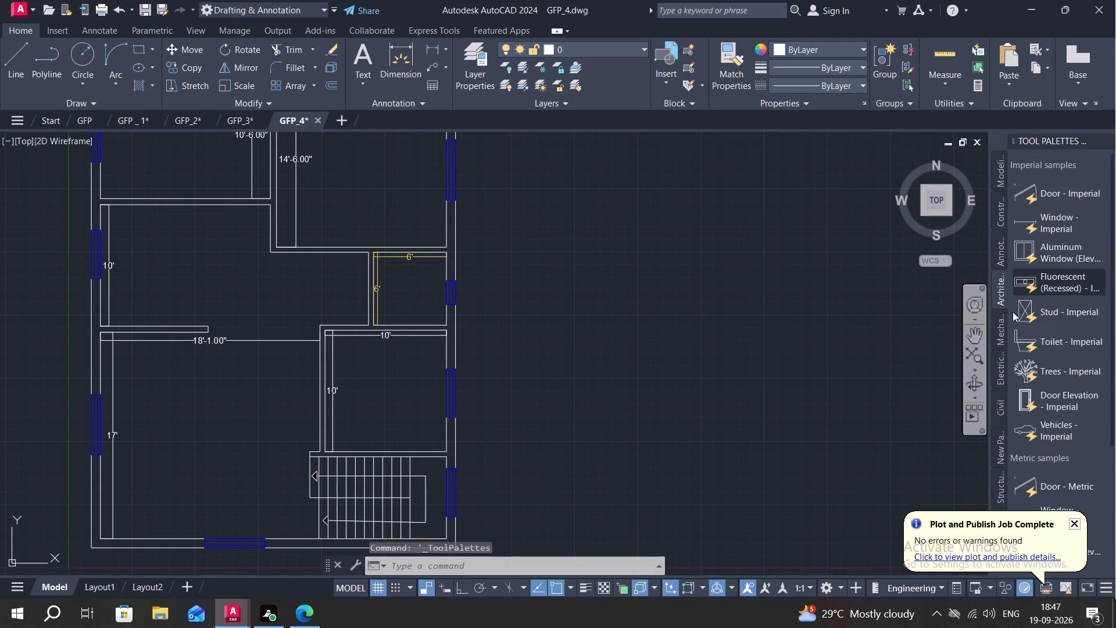
{"action": "left_click", "coordinate": [1023, 346]}
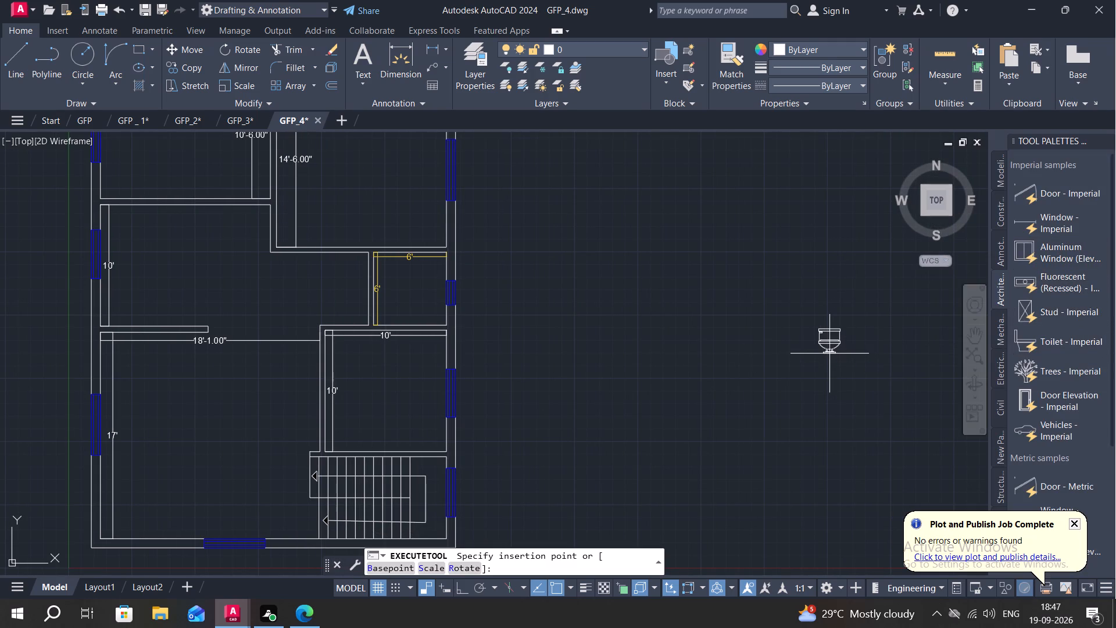
{"action": "left_click", "coordinate": [829, 354]}
{"action": "left_click", "coordinate": [1029, 180]}
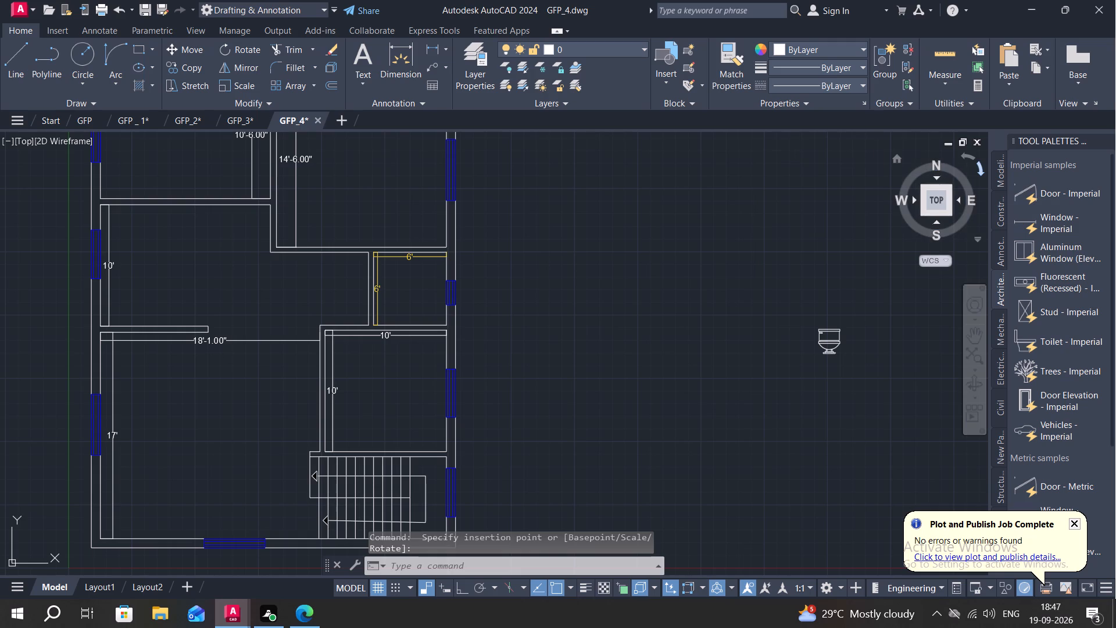
{"action": "left_click", "coordinate": [1024, 192]}
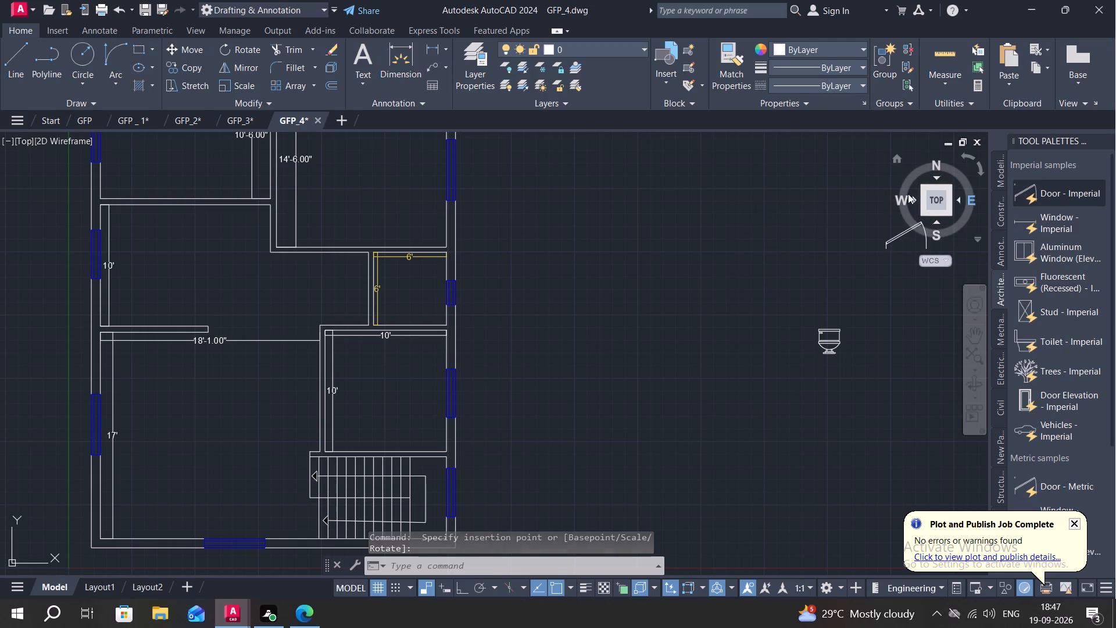
{"action": "left_click", "coordinate": [788, 297]}
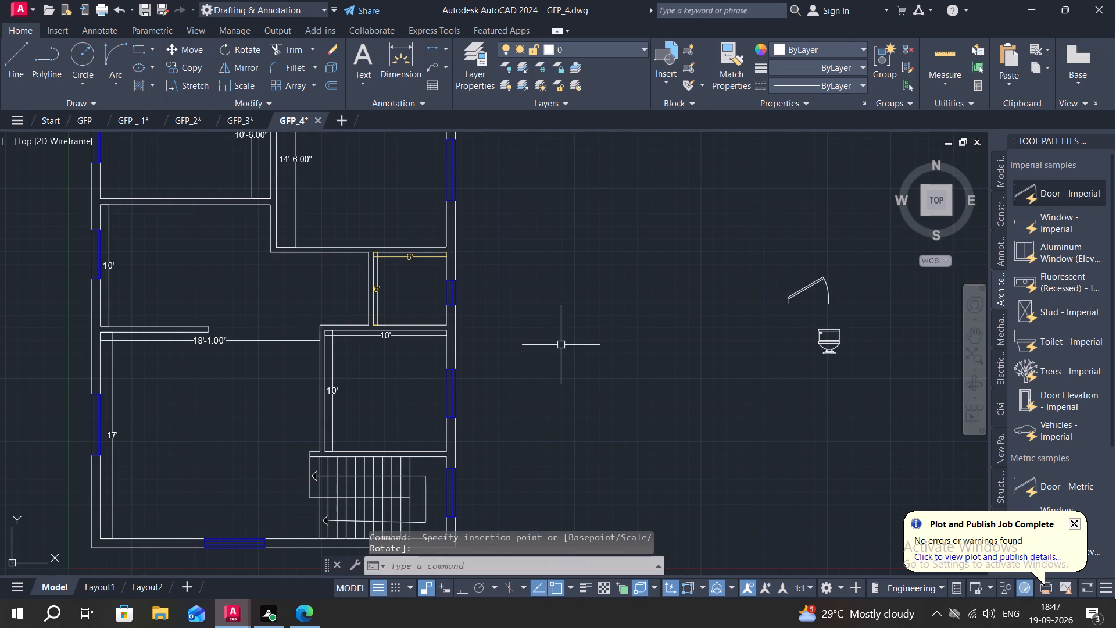
Insert the Bed - Queen block from the DesignCenter Home - Space Planner library at scale 1 beside the plan.
{"action": "key", "text": "2"}
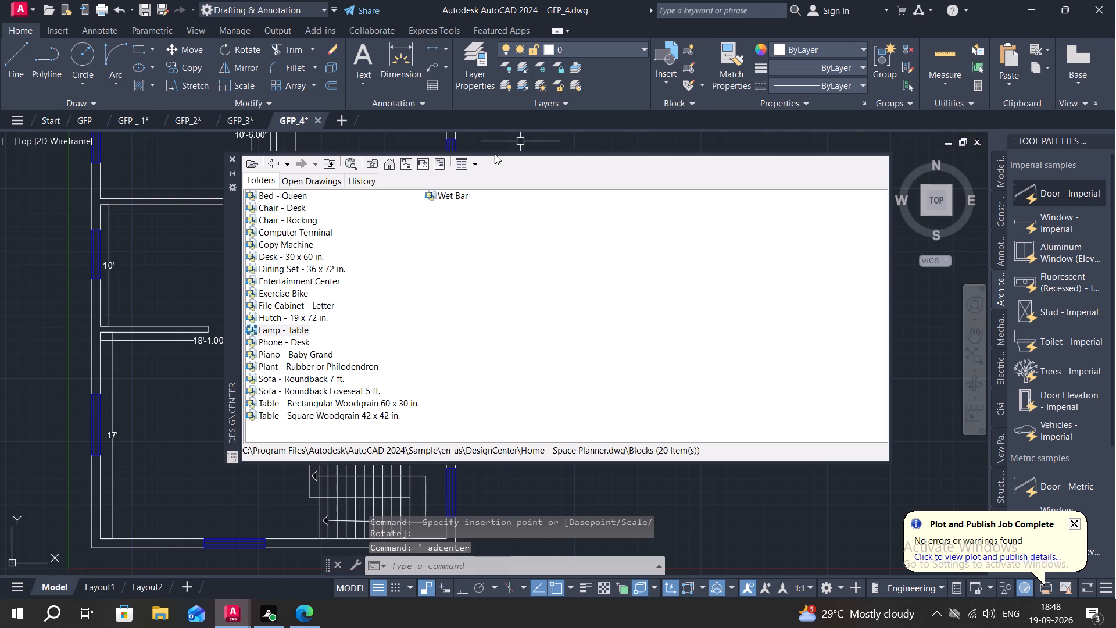
{"action": "left_click", "coordinate": [283, 195]}
{"action": "right_click", "coordinate": [283, 195]}
{"action": "left_click", "coordinate": [311, 202]}
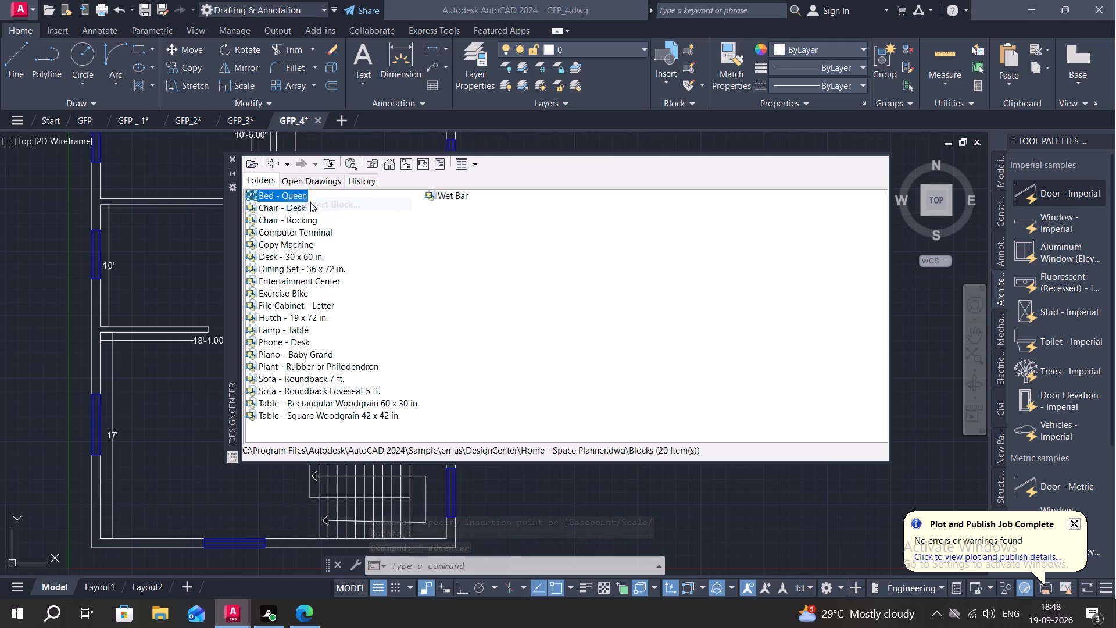
{"action": "left_click", "coordinate": [667, 393]}
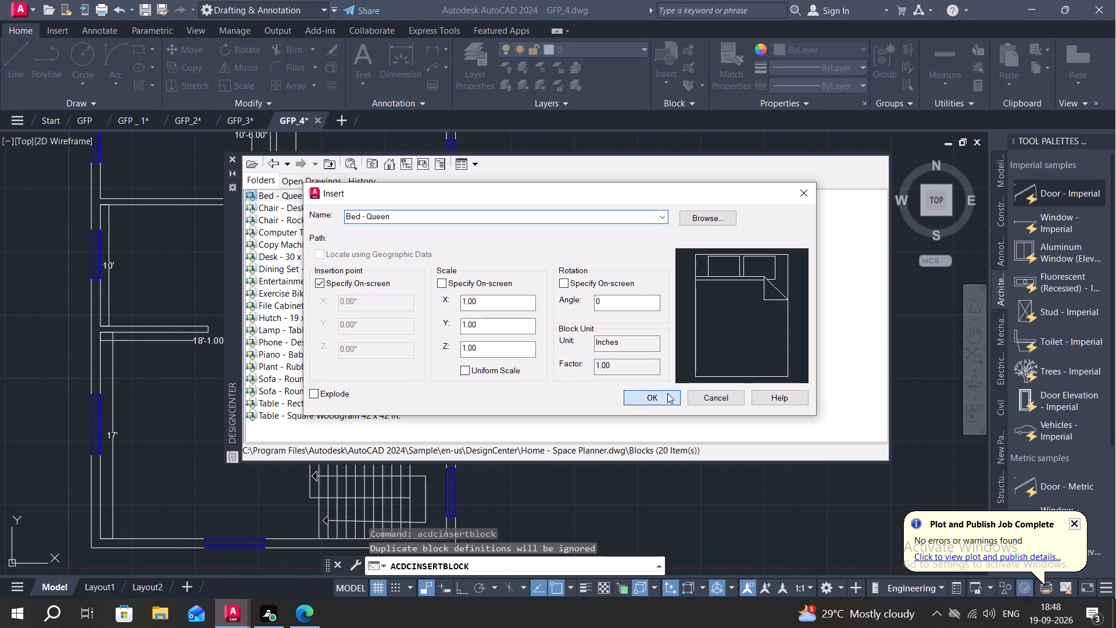
{"action": "left_click", "coordinate": [684, 481]}
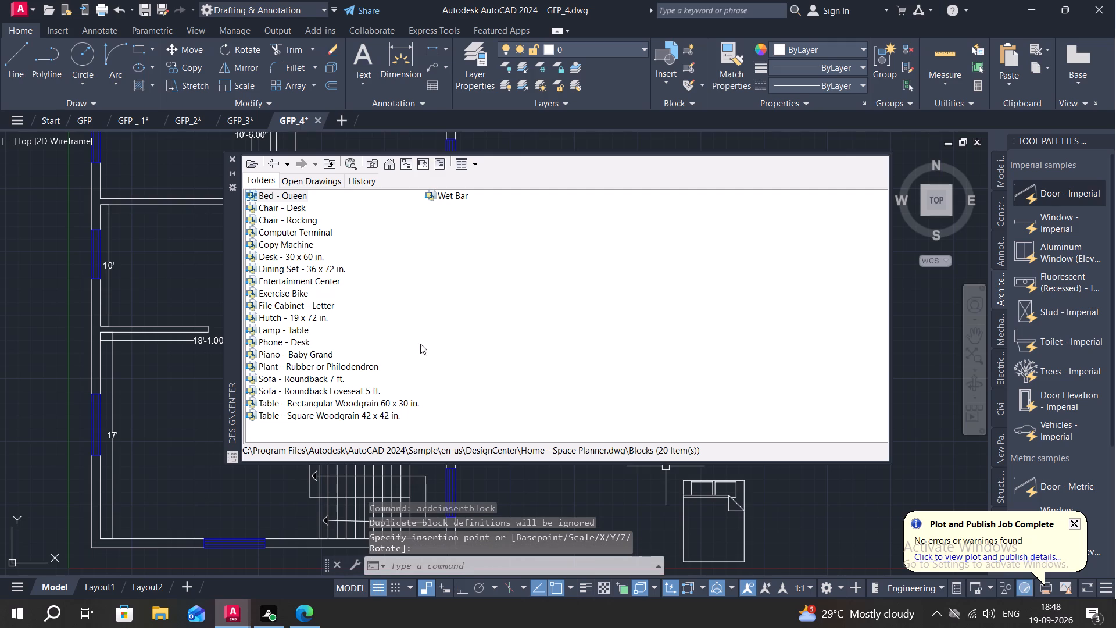
Insert the Dining Set - 36 x 72 in. block from DesignCenter at scale 1 near the bed and close DesignCenter.
{"action": "left_click", "coordinate": [278, 267]}
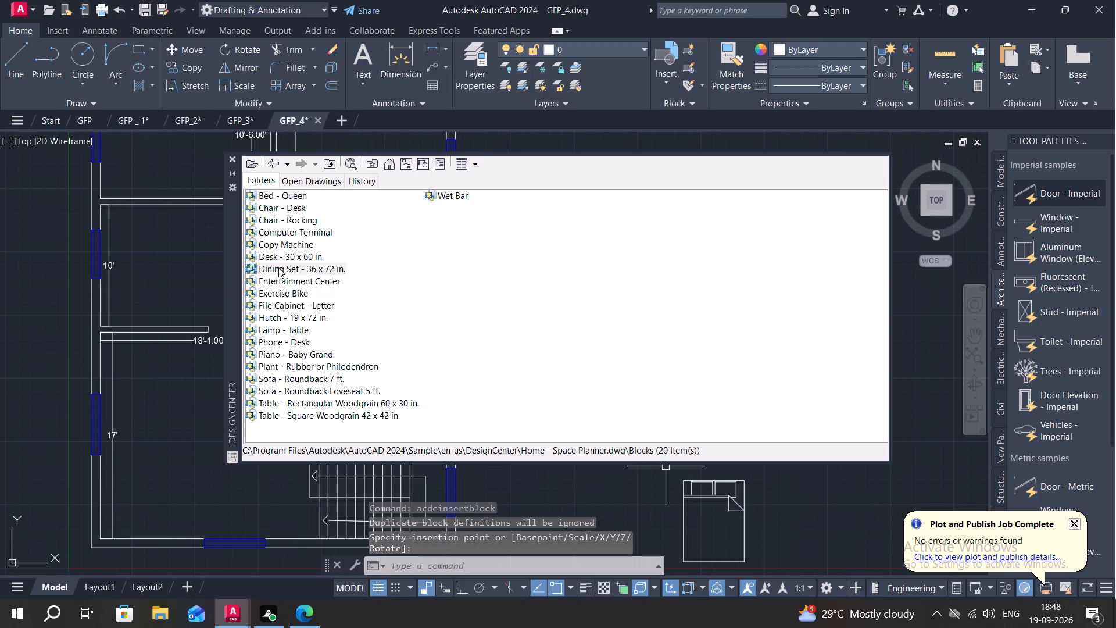
{"action": "right_click", "coordinate": [278, 267]}
{"action": "left_click", "coordinate": [289, 272]}
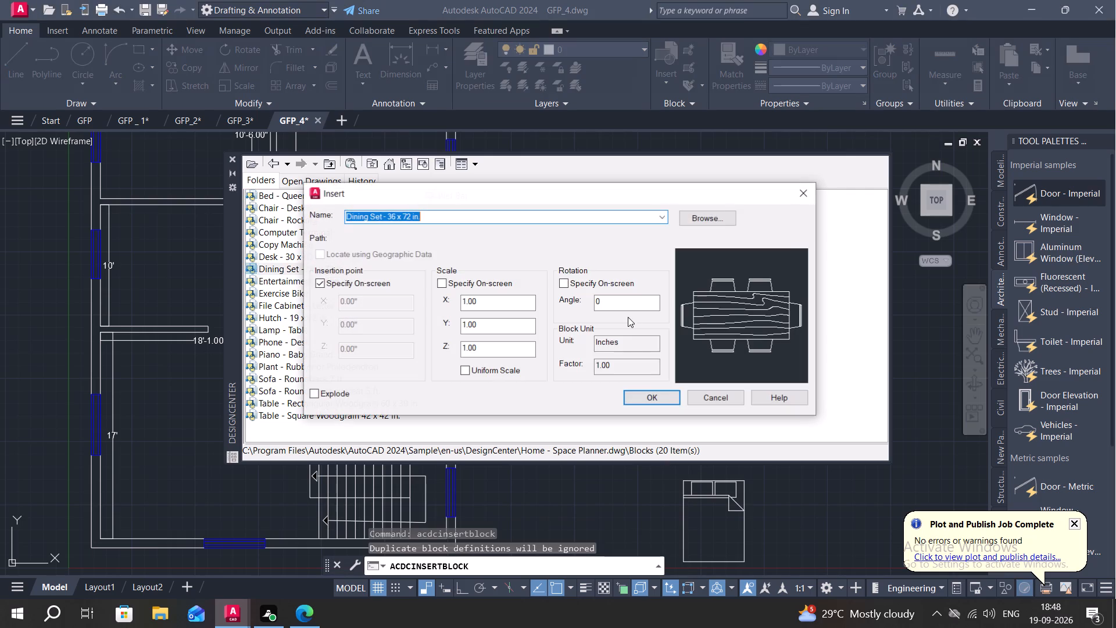
{"action": "left_click", "coordinate": [653, 394]}
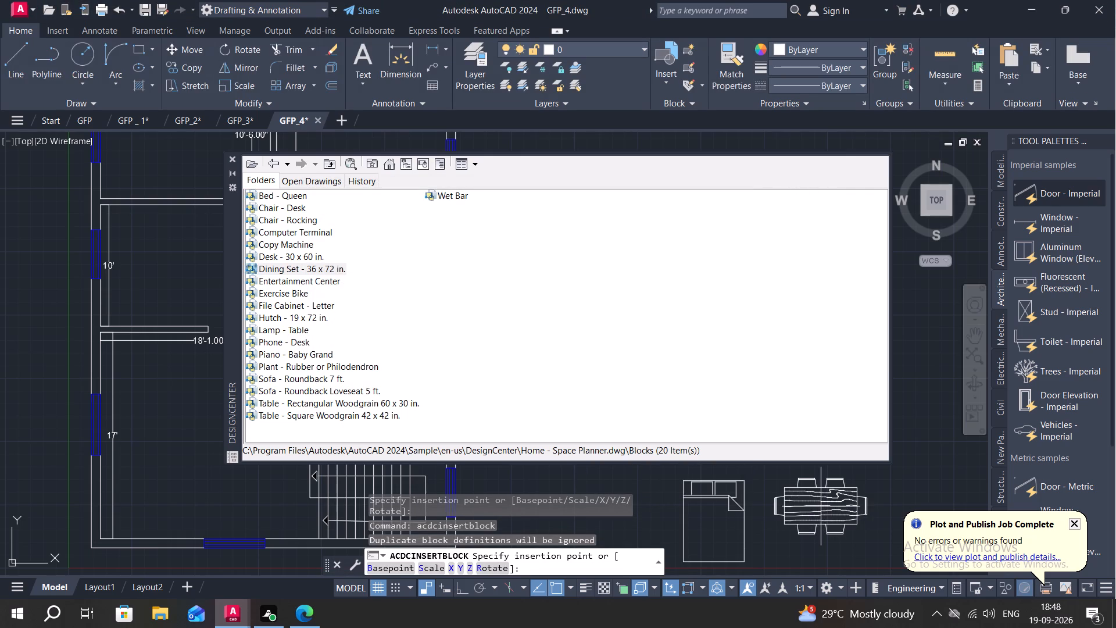
{"action": "middle_click_drag", "start_coordinate": [823, 506], "coordinate": [739, 434]}
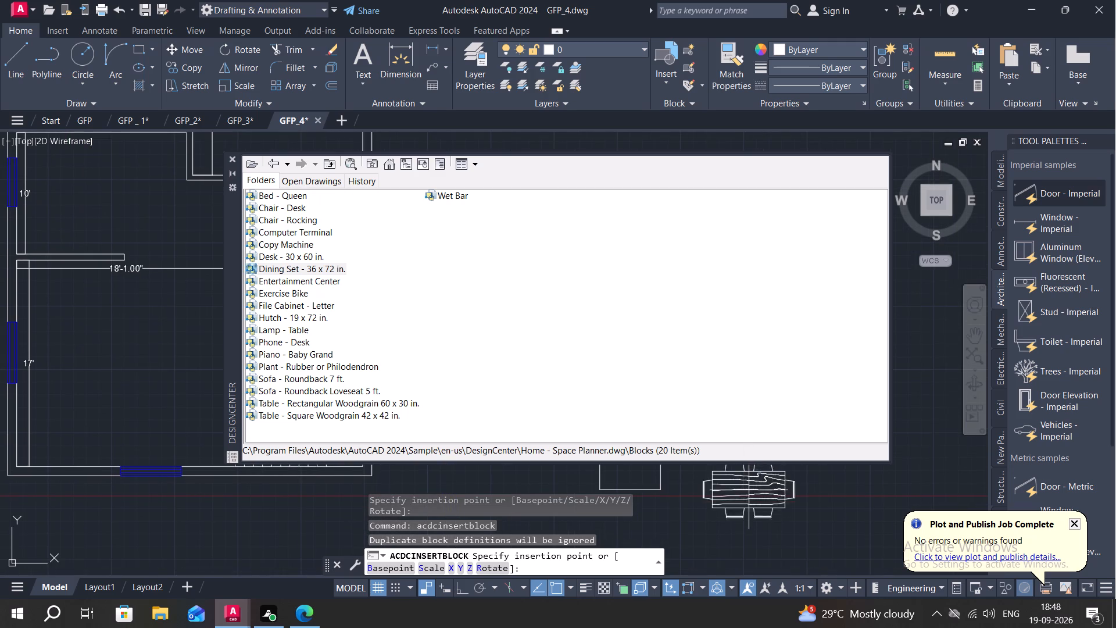
{"action": "left_click", "coordinate": [768, 514]}
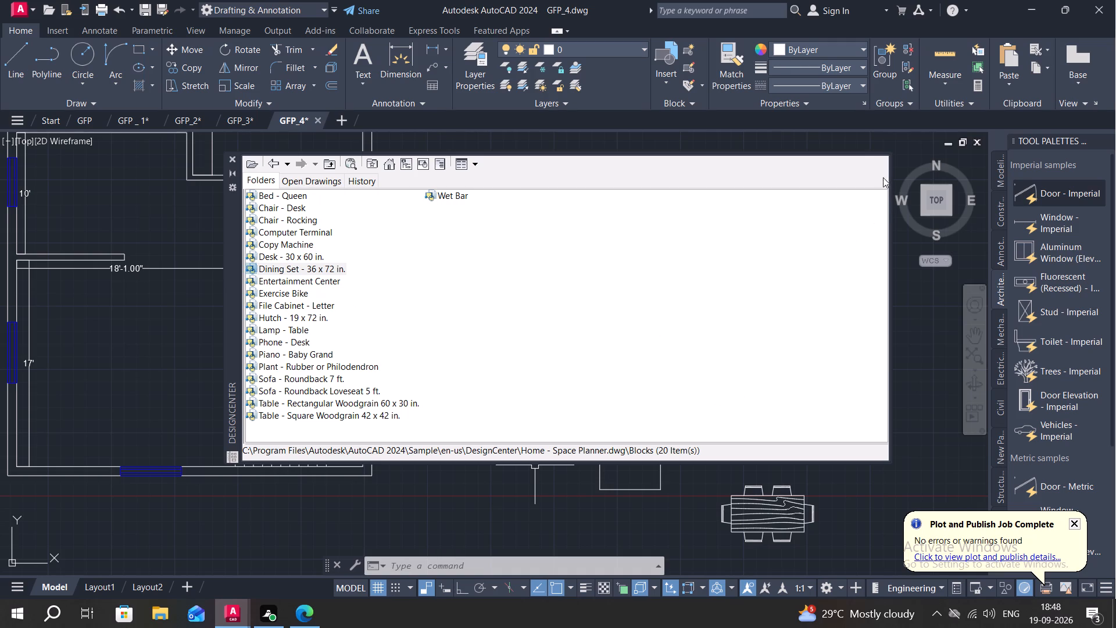
{"action": "left_click", "coordinate": [231, 157]}
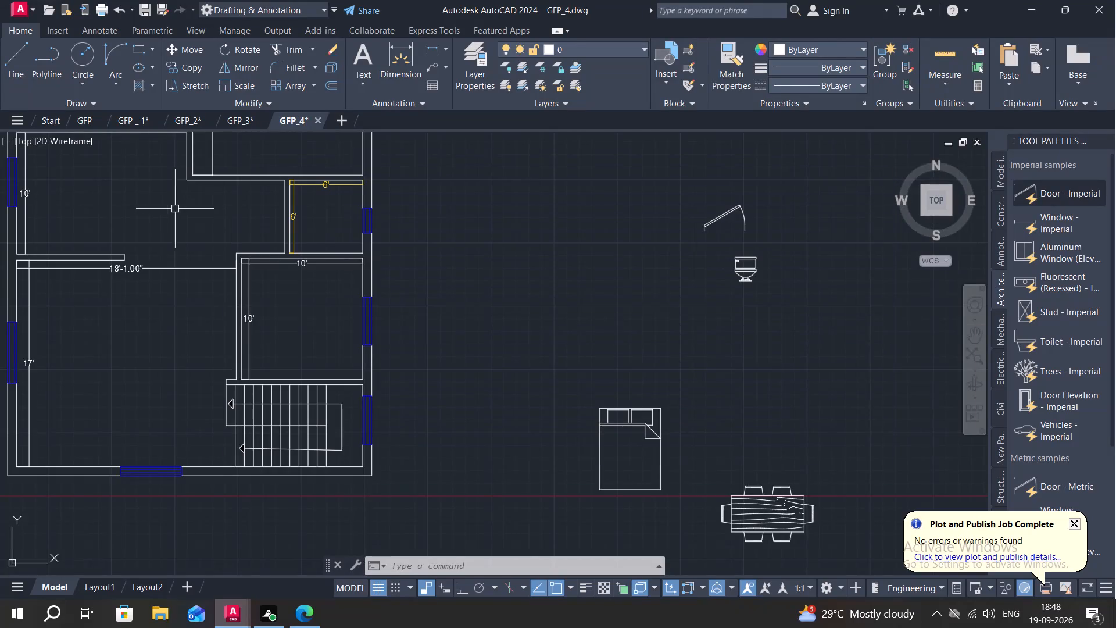
Offset both inner left-wall segments of the upper-left 14' by 10'-6" room 3' into the room.
{"action": "middle_click_drag", "start_coordinate": [196, 210], "coordinate": [717, 420]}
{"action": "middle_click", "coordinate": [717, 420]}
{"action": "middle_click_drag", "start_coordinate": [575, 297], "coordinate": [550, 366]}
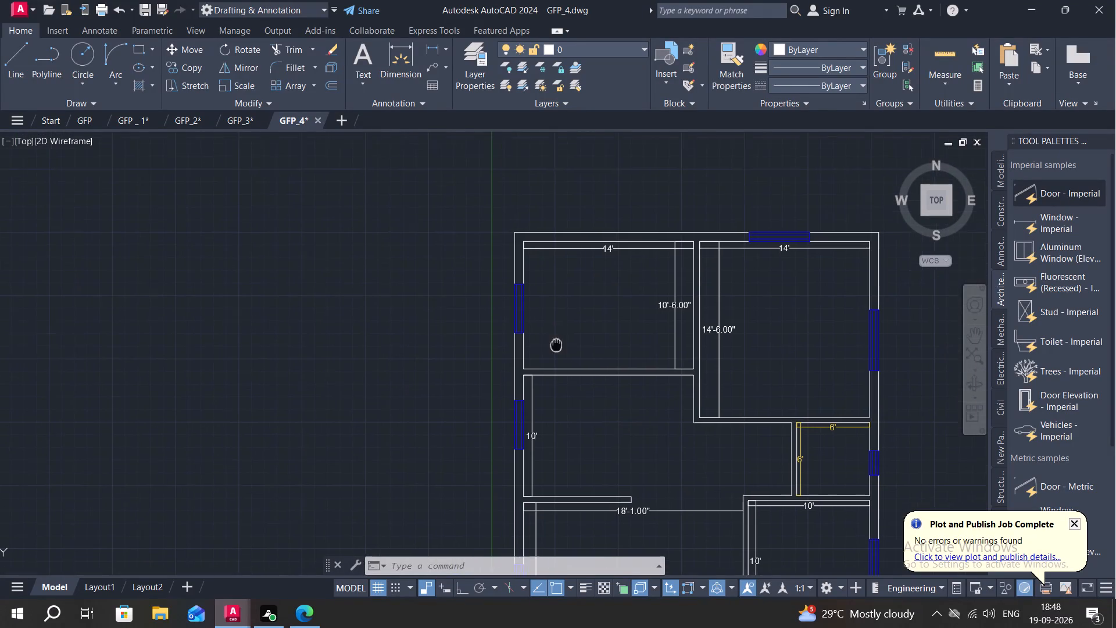
{"action": "middle_click_drag", "start_coordinate": [550, 366], "coordinate": [550, 373]}
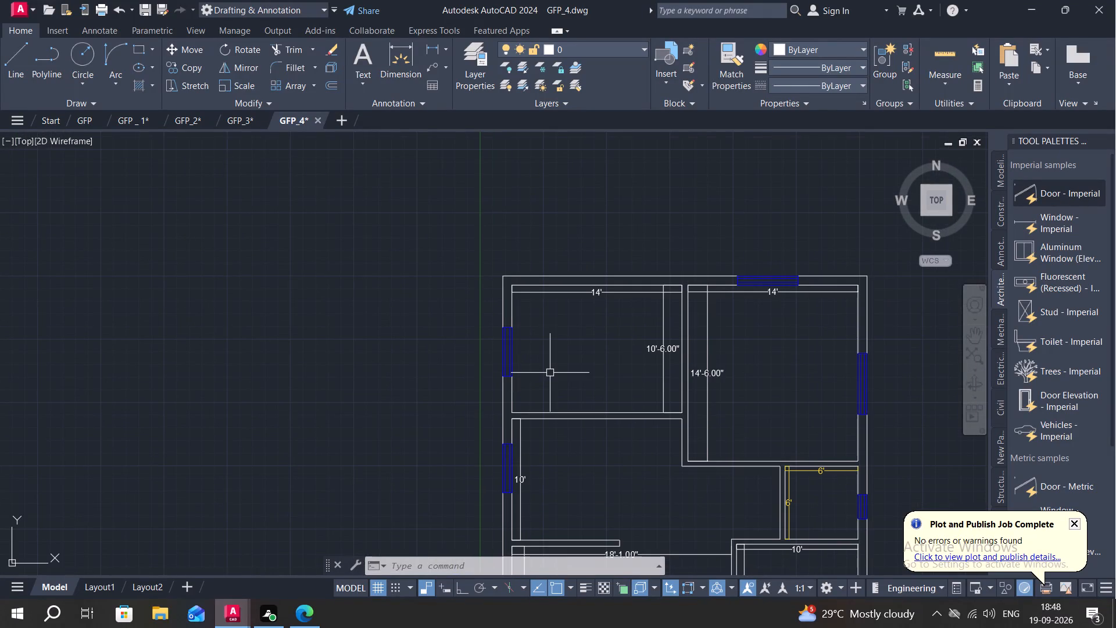
{"action": "type", "text": "O"}
{"action": "key", "text": "space"}
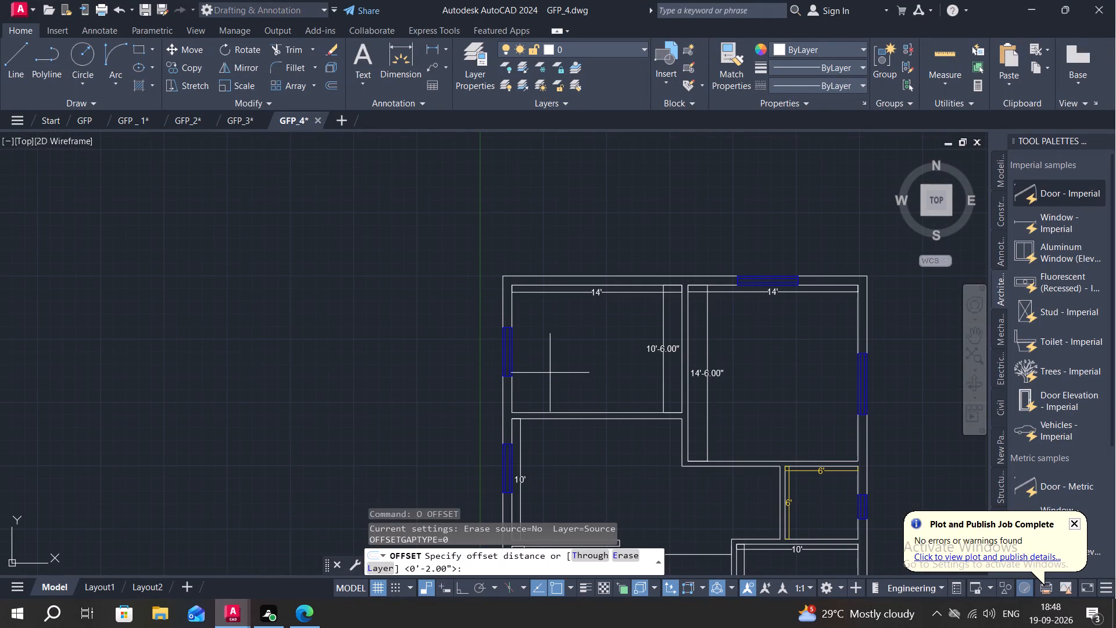
{"action": "type", "text": "3'"}
{"action": "key", "text": "Return"}
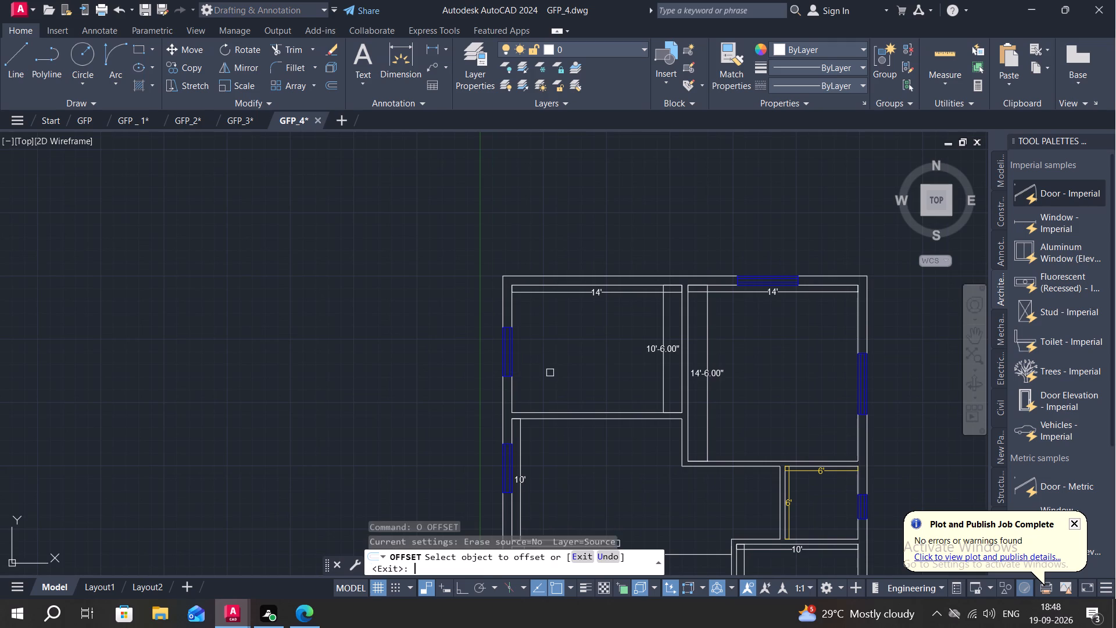
{"action": "left_click", "coordinate": [513, 308]}
{"action": "left_click", "coordinate": [552, 329]}
{"action": "left_click_drag", "start_coordinate": [513, 394], "coordinate": [519, 394]}
{"action": "left_click", "coordinate": [588, 383]}
{"action": "key", "text": "Escape"}
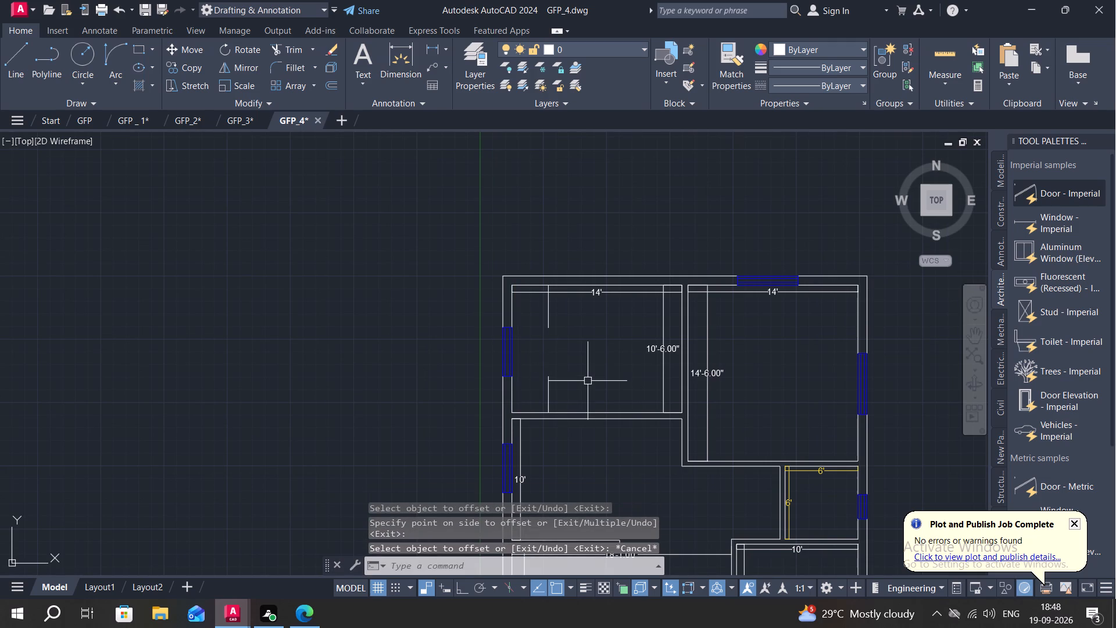
Extend the lower offset line upward to bridge the gap across the upper-left room, and close the tool palettes.
{"action": "type", "text": "EX"}
{"action": "key", "text": "space"}
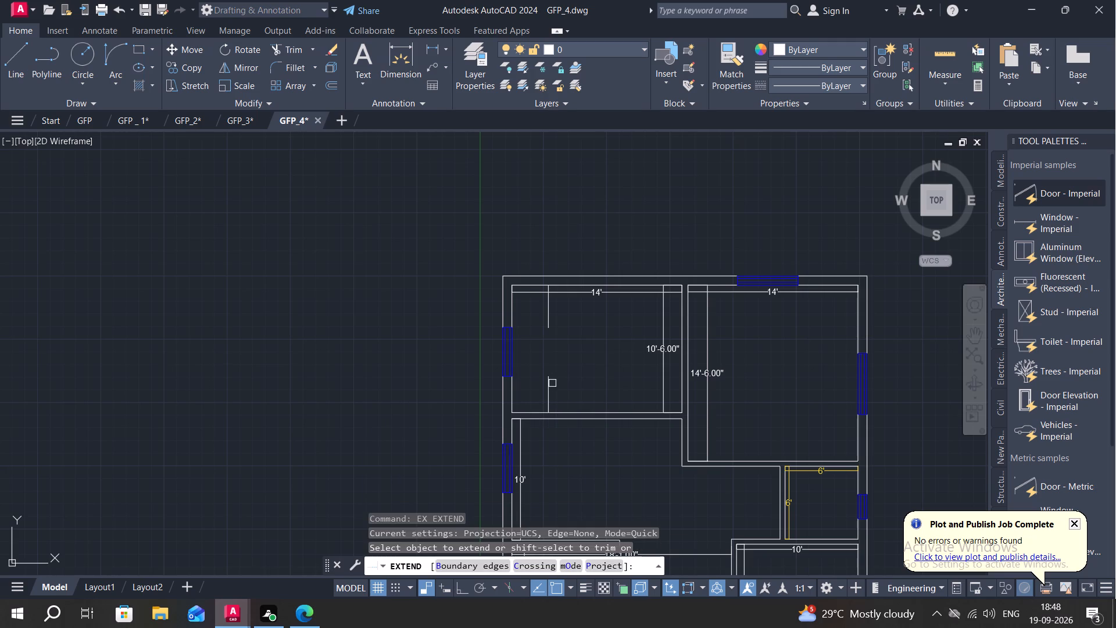
{"action": "left_click", "coordinate": [550, 384]}
{"action": "key", "text": "Escape"}
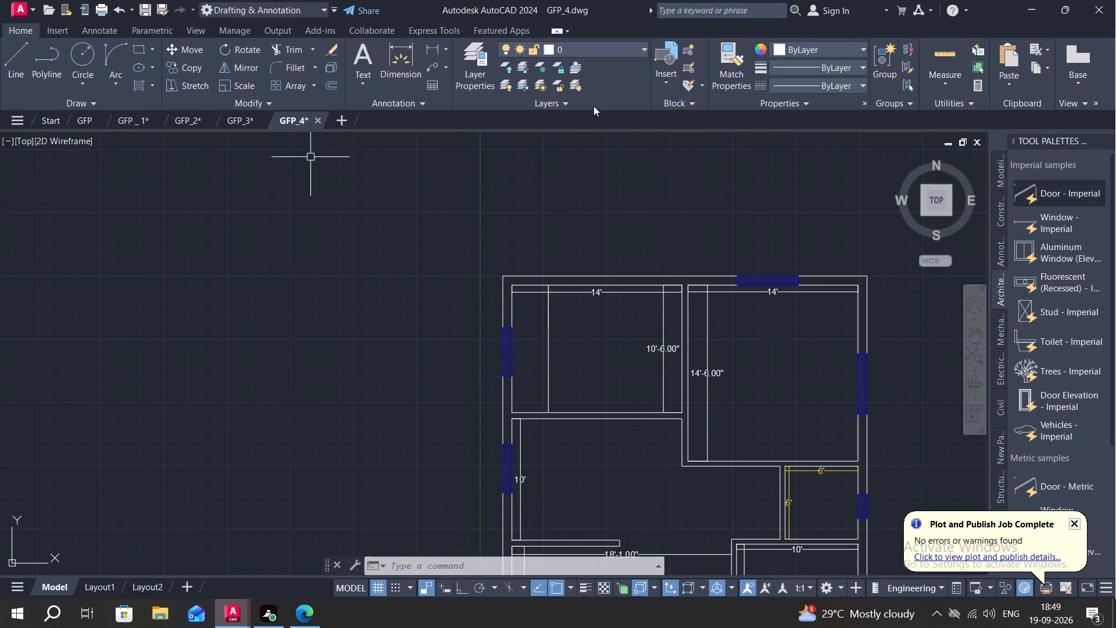
{"action": "left_click", "coordinate": [1106, 137]}
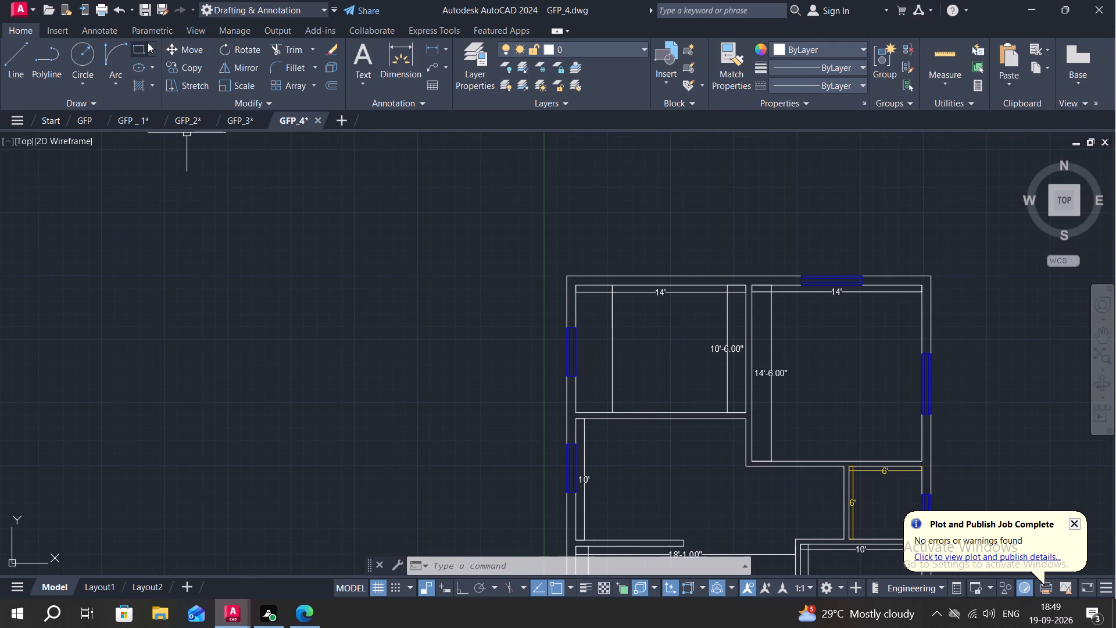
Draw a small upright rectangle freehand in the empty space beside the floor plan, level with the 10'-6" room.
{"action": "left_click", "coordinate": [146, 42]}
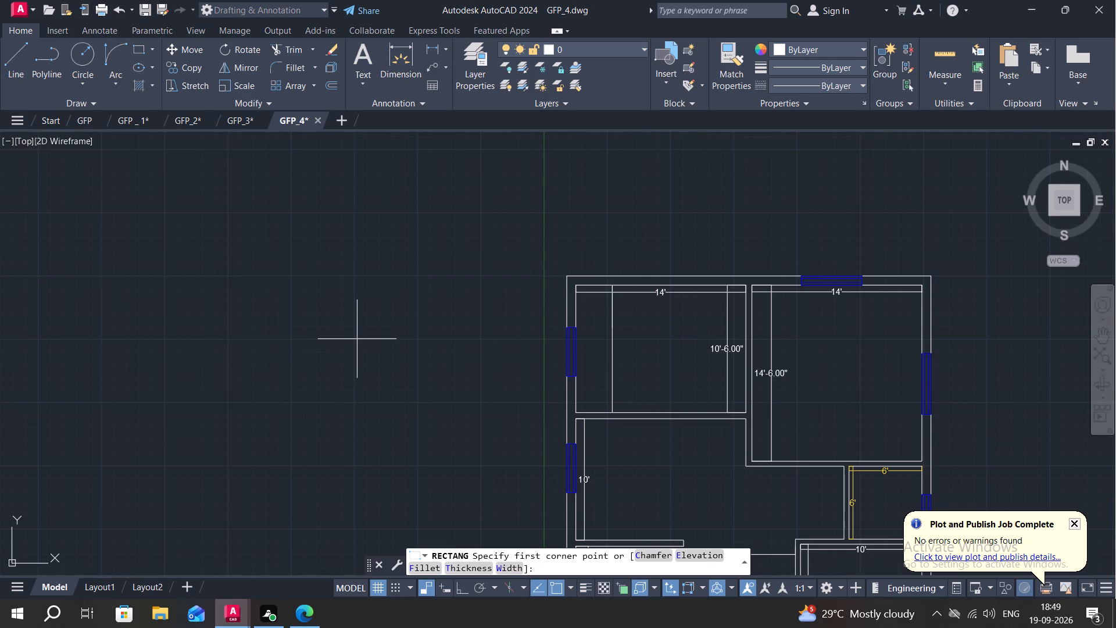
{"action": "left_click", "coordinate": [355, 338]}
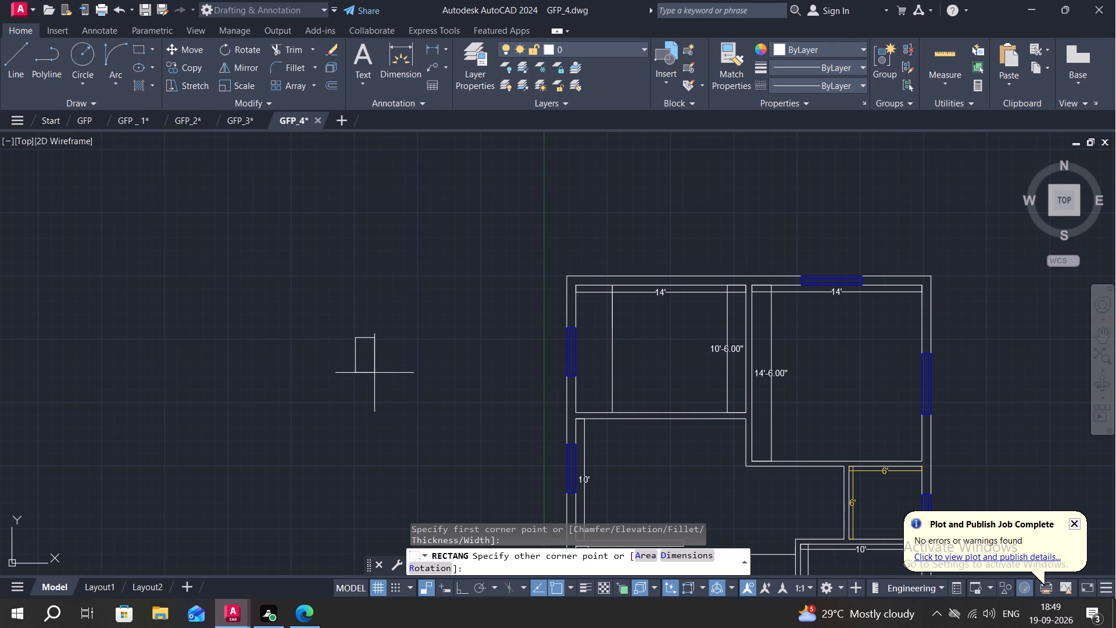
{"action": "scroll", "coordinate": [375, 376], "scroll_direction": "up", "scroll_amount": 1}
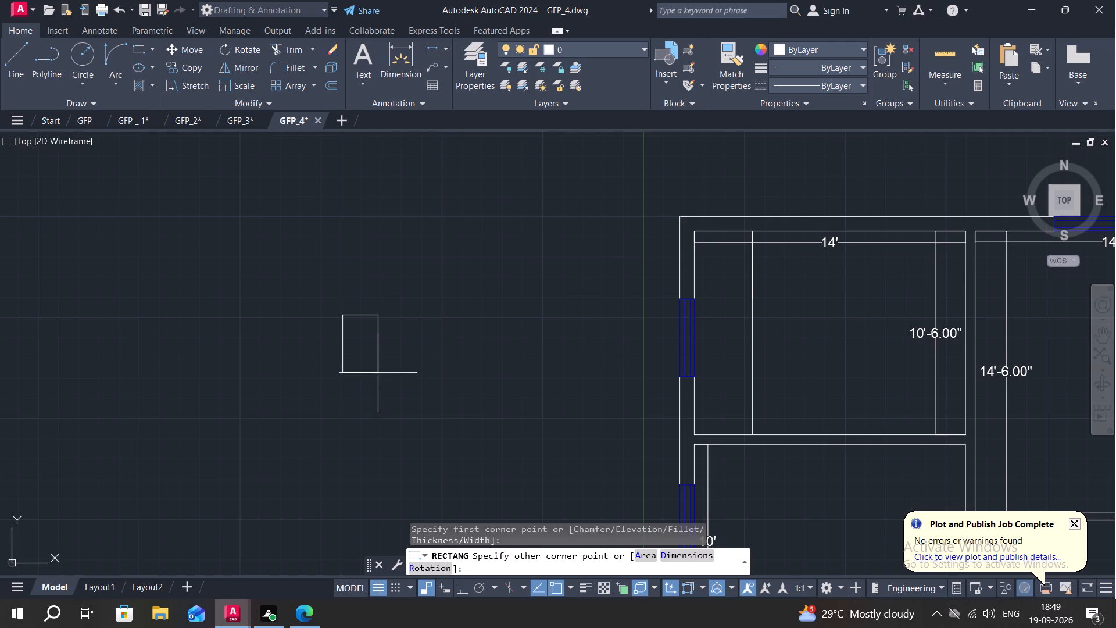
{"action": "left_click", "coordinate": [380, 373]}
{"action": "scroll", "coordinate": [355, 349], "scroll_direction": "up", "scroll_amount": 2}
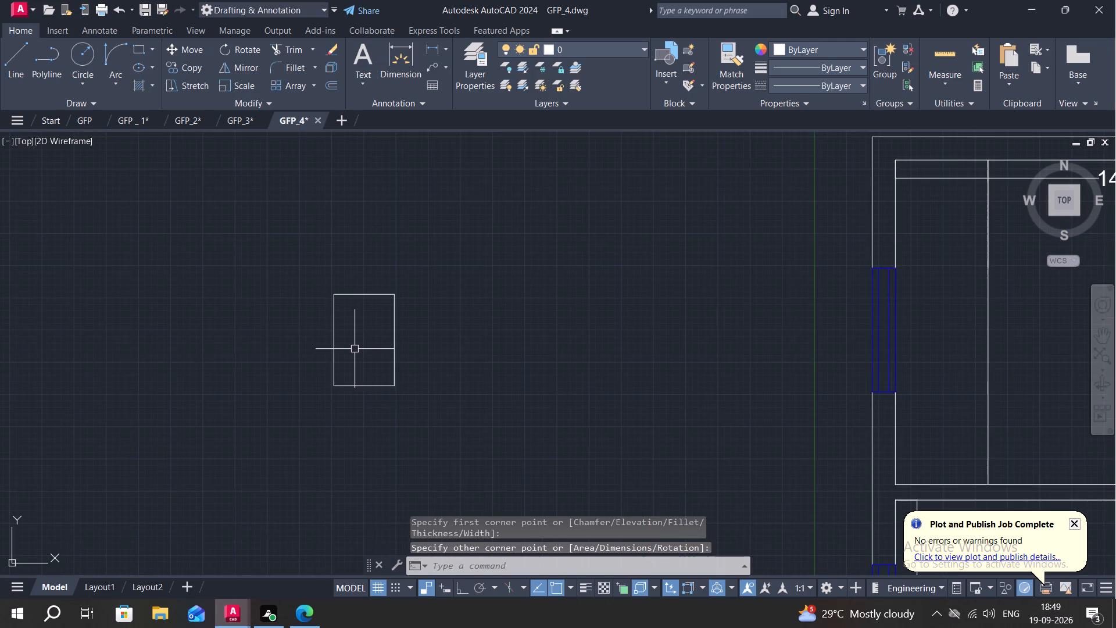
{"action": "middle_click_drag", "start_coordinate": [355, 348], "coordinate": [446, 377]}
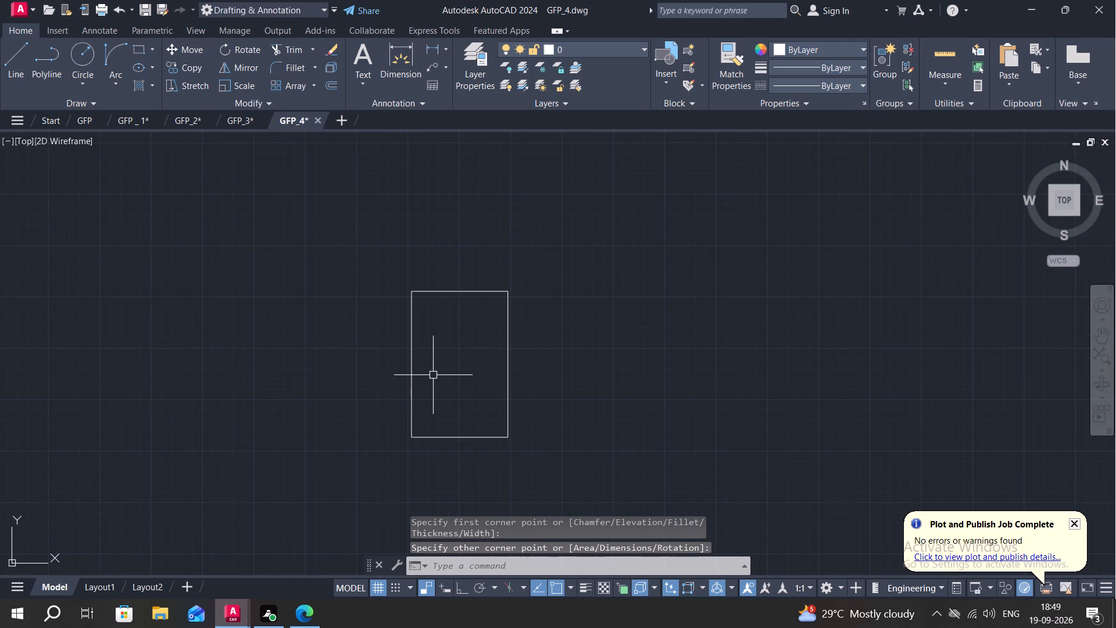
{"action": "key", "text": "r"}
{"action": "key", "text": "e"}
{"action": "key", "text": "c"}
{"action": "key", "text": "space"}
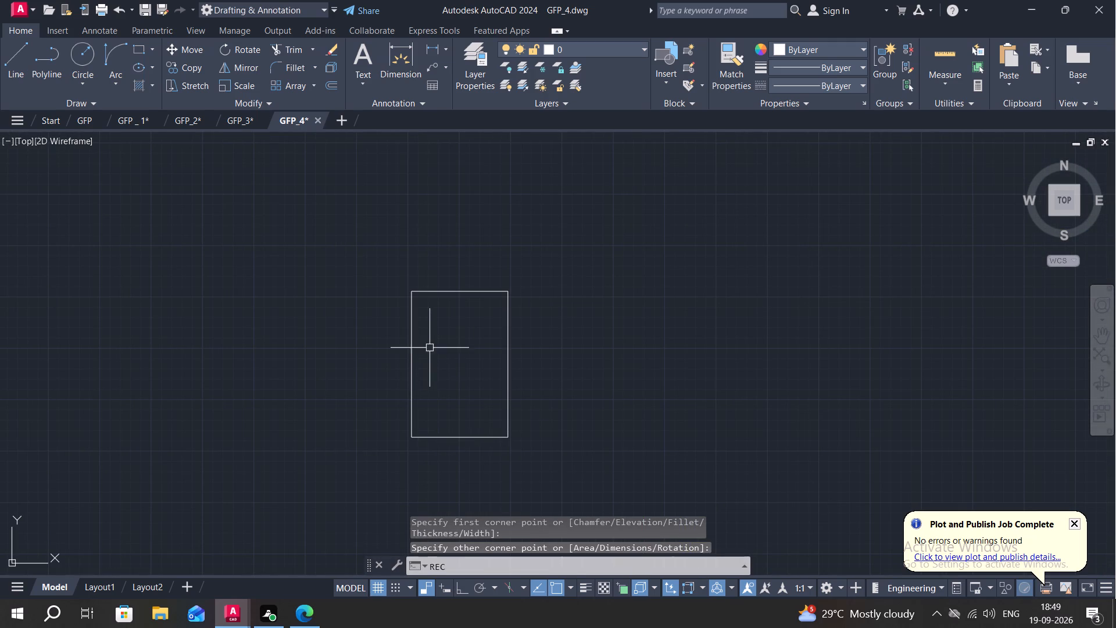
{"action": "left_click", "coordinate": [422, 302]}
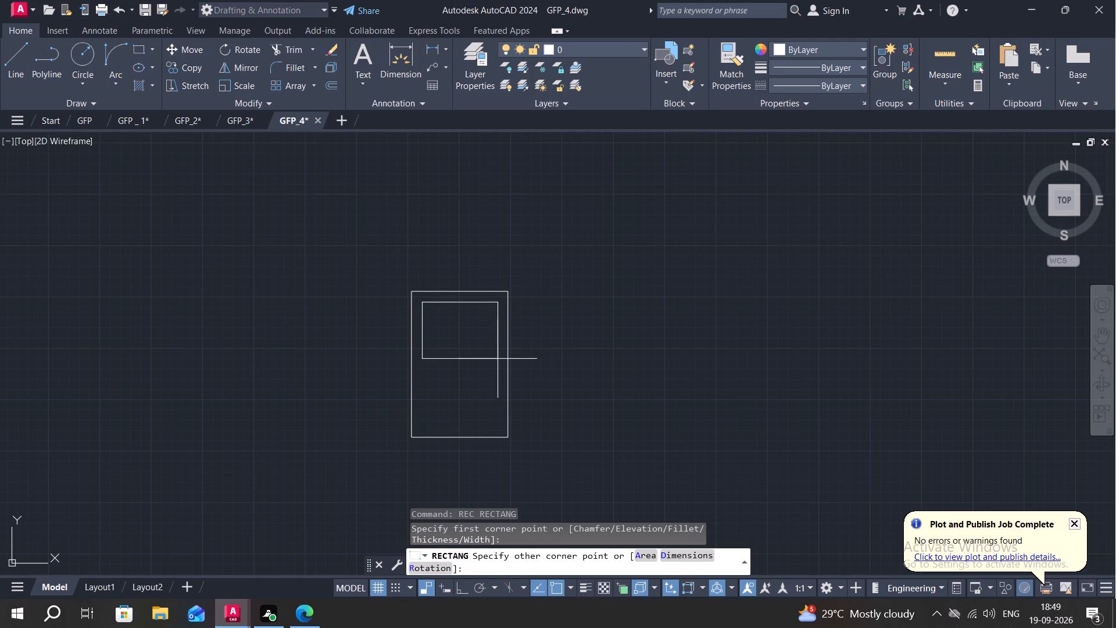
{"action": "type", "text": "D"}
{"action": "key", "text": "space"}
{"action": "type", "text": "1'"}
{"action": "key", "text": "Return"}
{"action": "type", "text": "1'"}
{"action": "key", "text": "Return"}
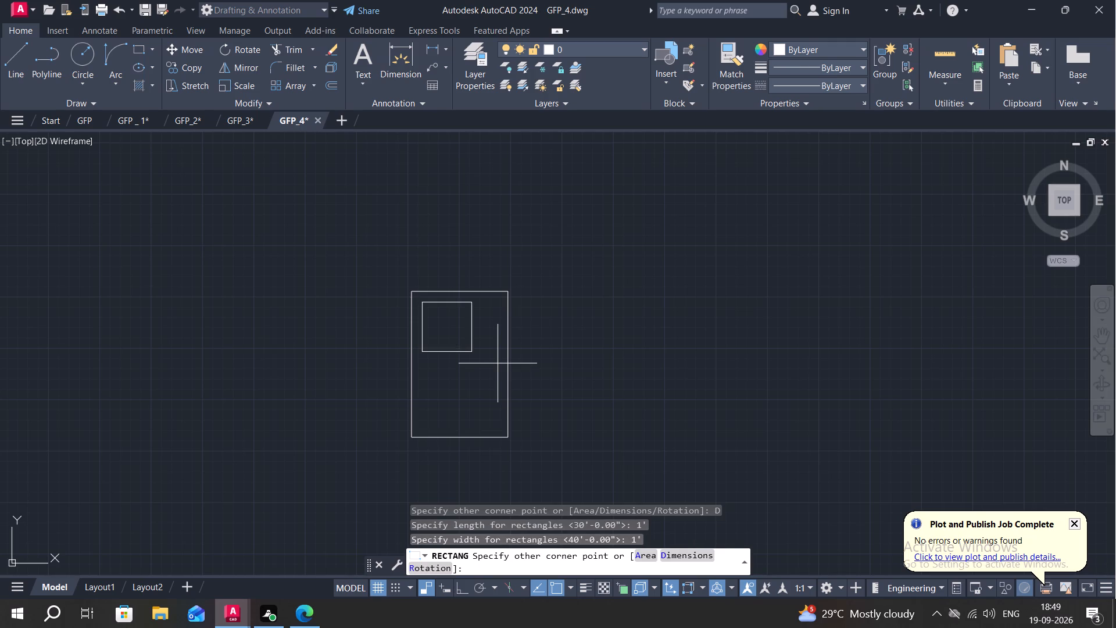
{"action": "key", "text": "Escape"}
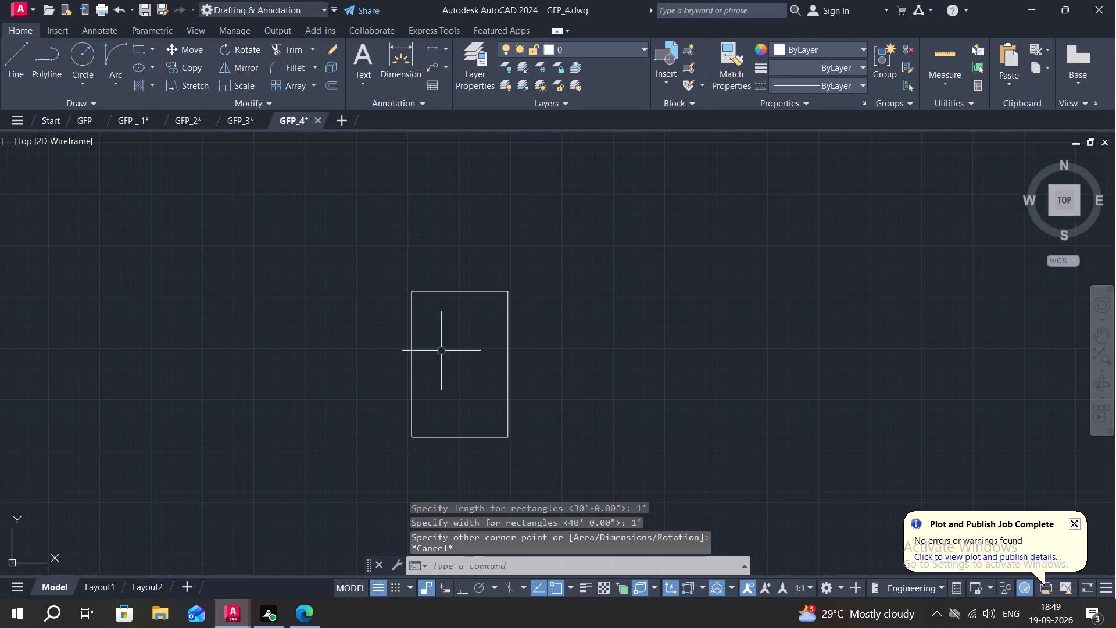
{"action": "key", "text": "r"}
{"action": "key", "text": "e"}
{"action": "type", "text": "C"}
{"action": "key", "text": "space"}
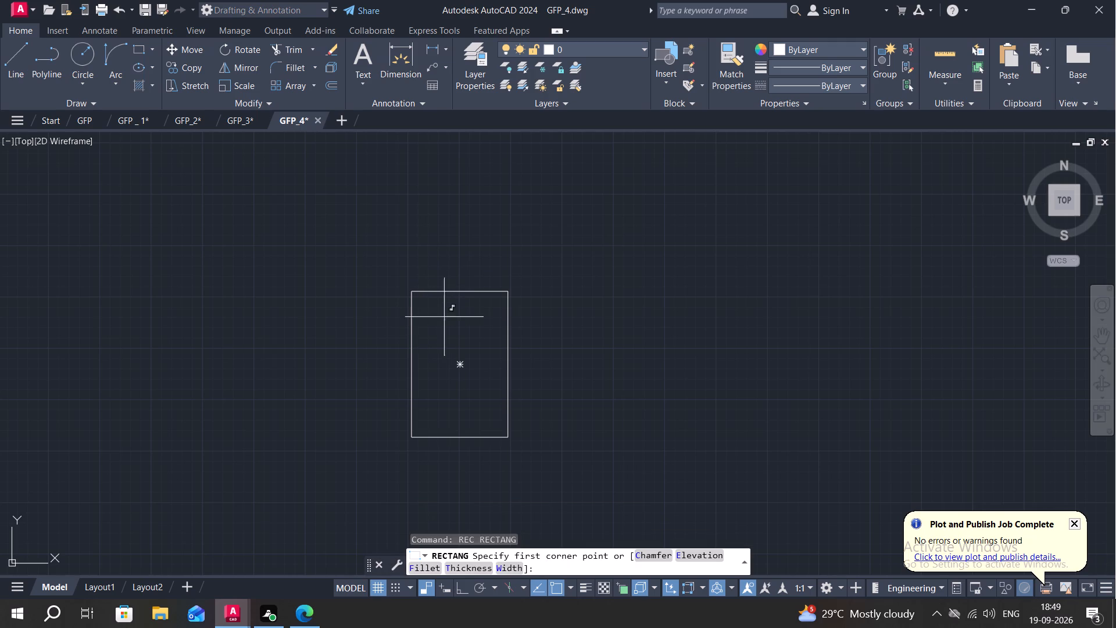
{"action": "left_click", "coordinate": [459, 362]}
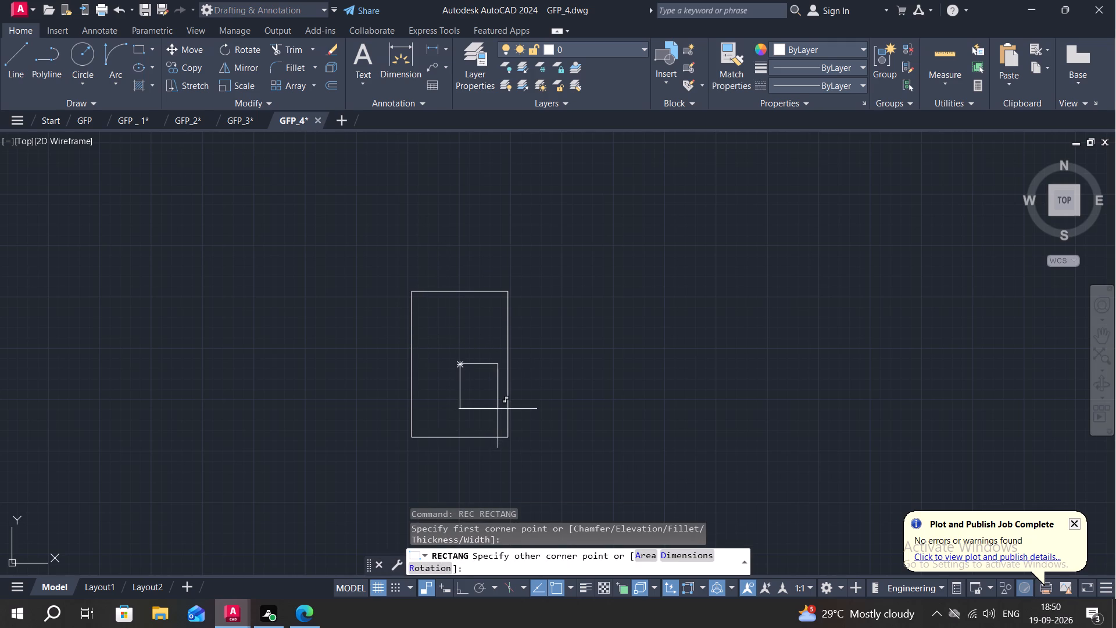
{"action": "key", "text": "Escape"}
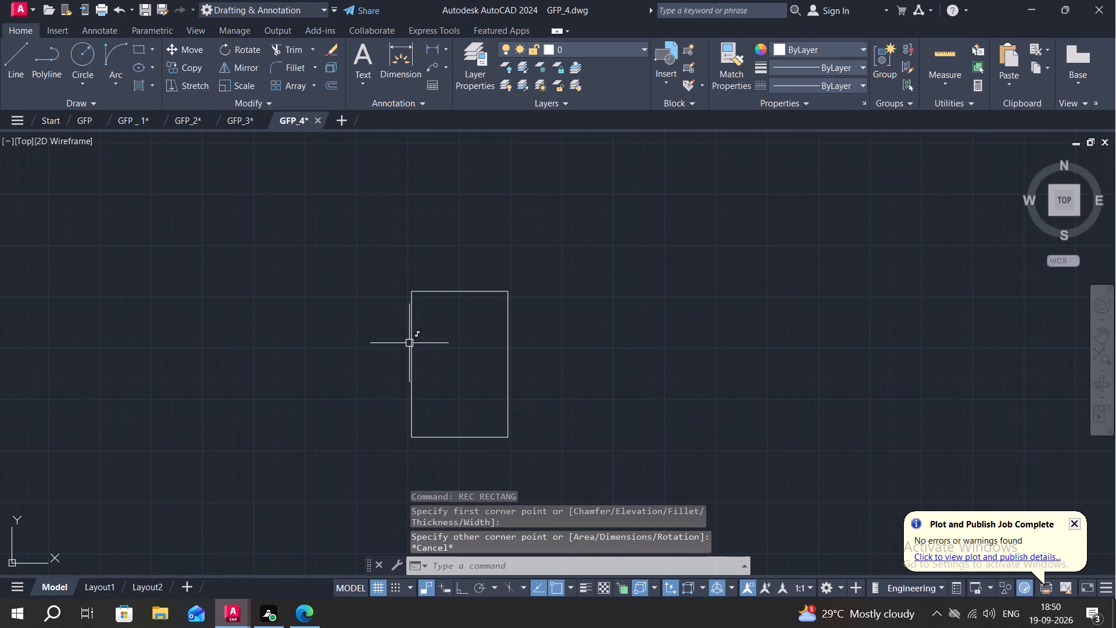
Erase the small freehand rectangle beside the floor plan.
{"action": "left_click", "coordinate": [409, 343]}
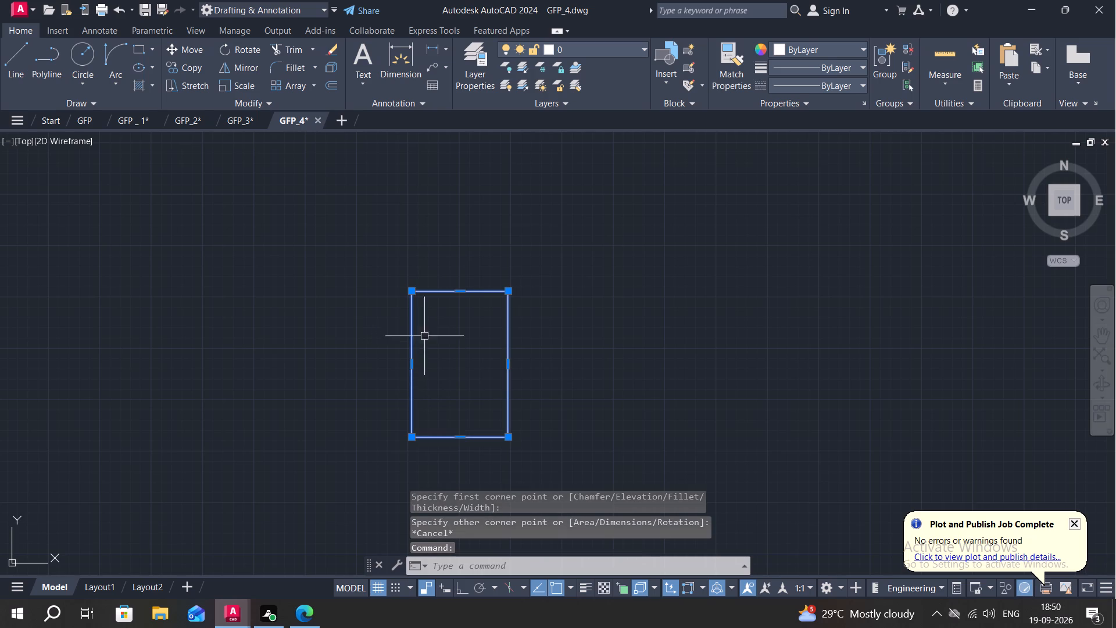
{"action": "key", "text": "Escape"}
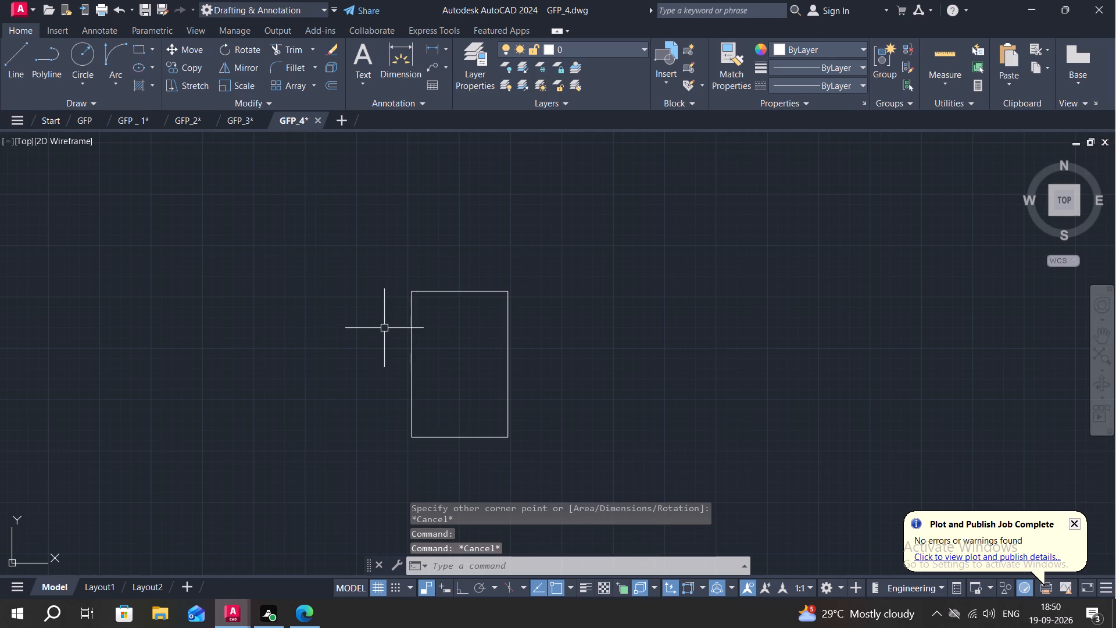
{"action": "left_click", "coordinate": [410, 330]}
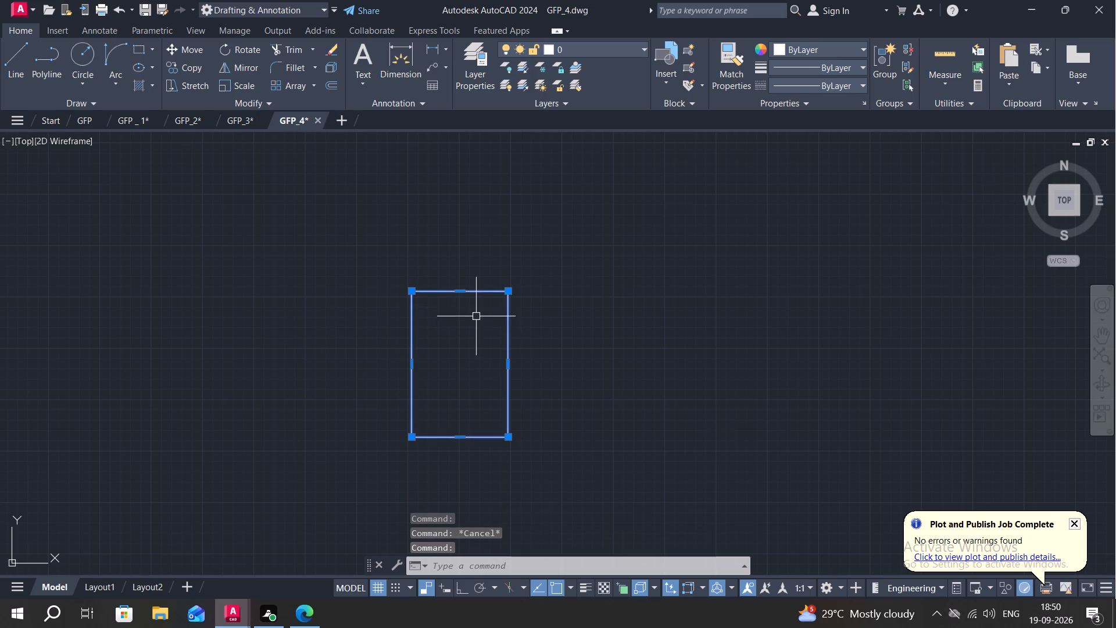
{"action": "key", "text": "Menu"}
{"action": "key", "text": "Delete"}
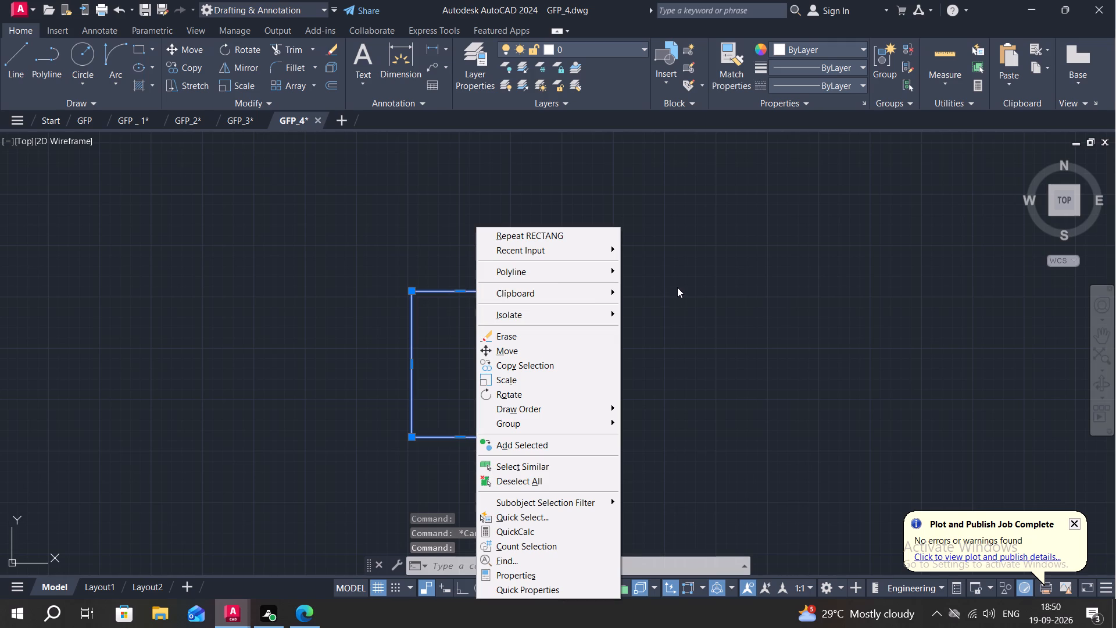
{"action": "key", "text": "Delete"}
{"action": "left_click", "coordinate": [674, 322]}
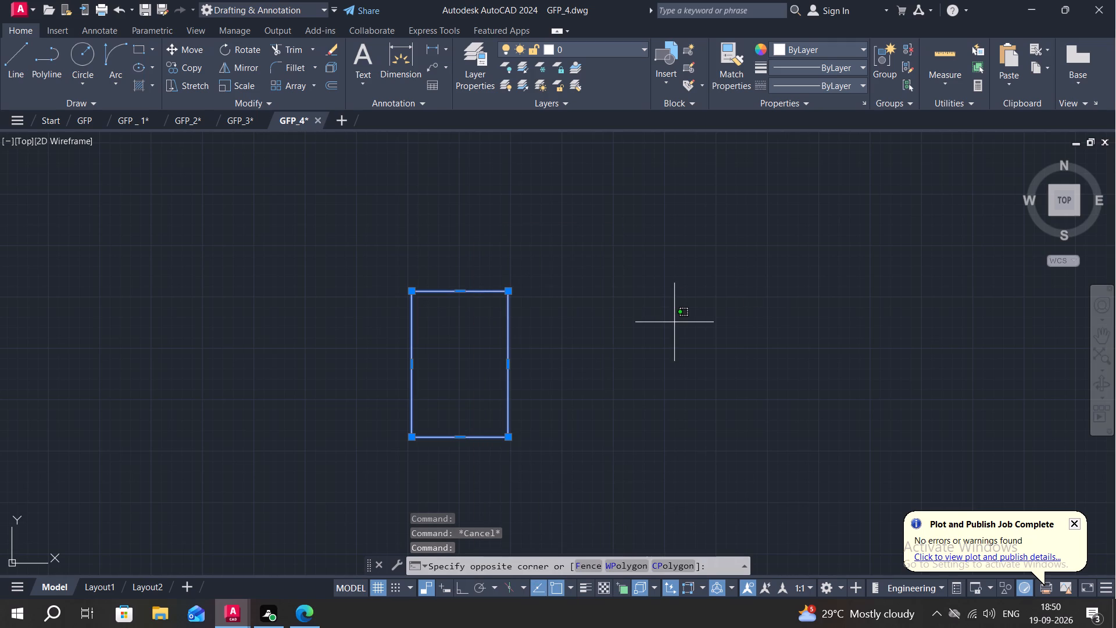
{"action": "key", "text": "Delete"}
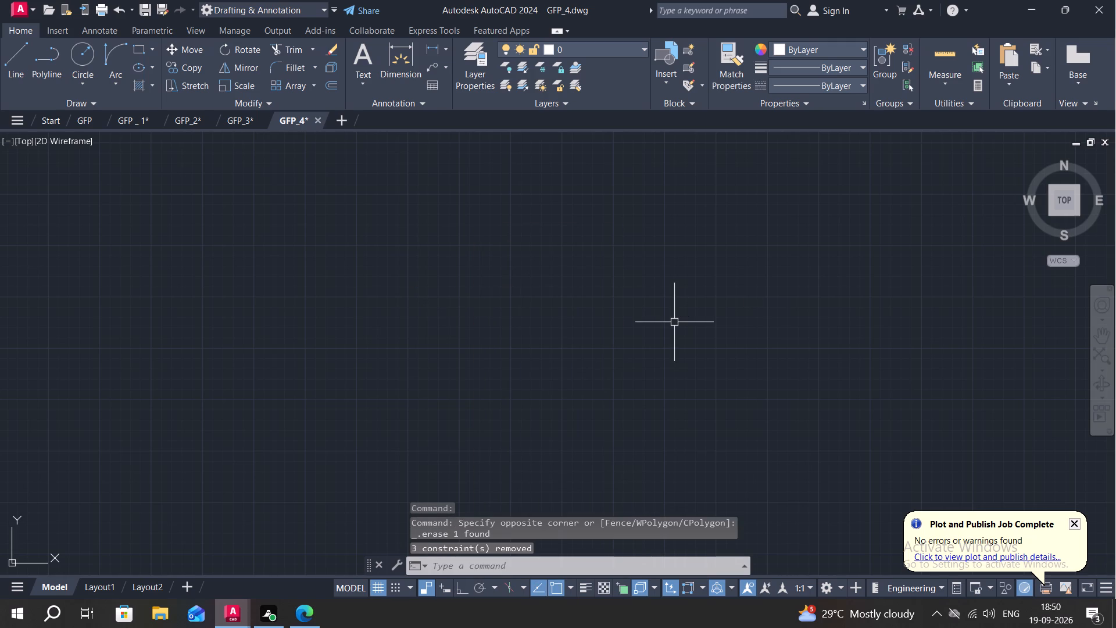
Draw a rectangle 2' long and 2' wide in the empty space beside the floor plan.
{"action": "type", "text": "REC"}
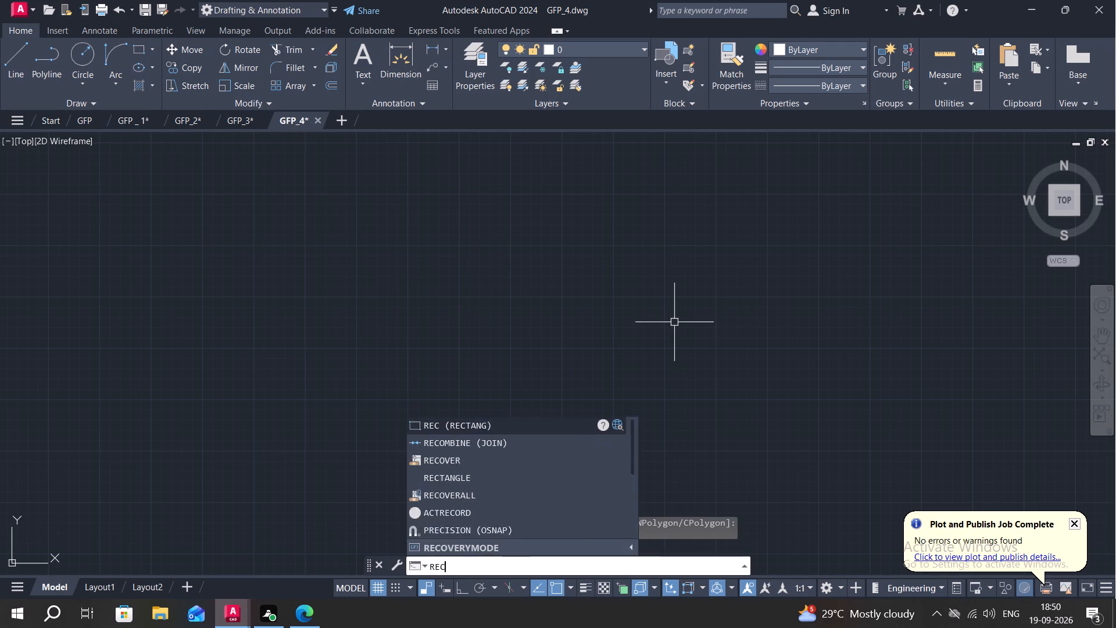
{"action": "key", "text": "space"}
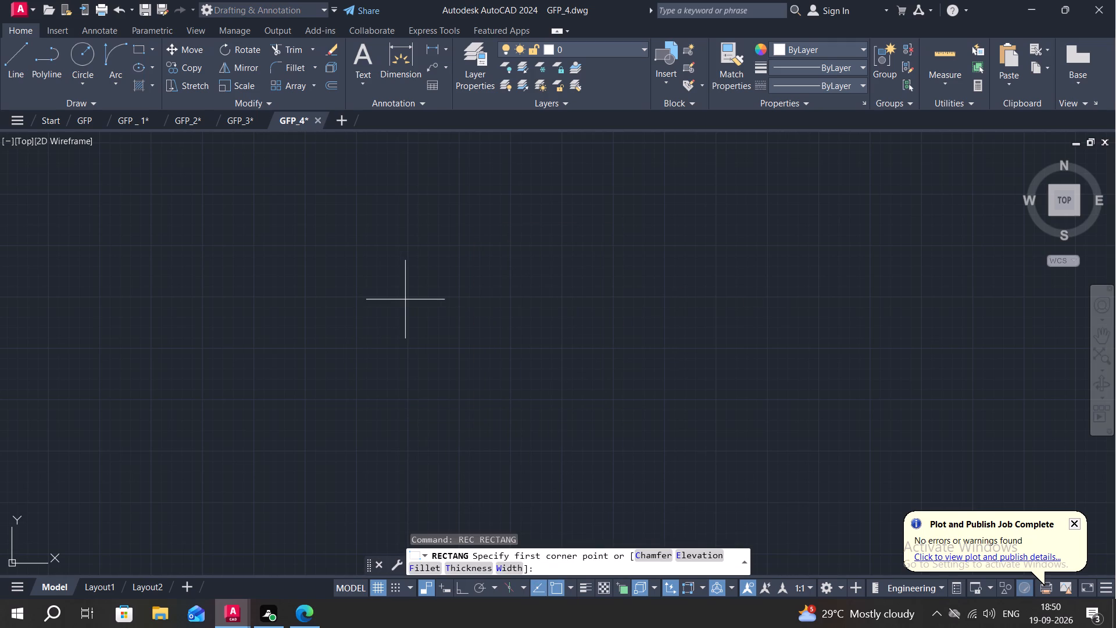
{"action": "left_click", "coordinate": [406, 300]}
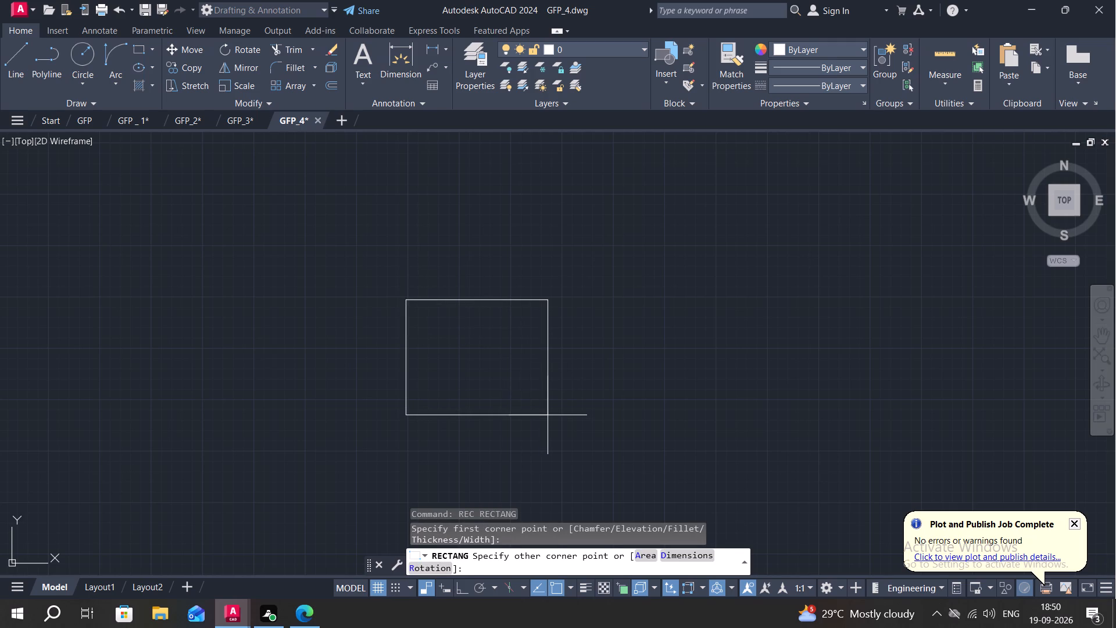
{"action": "type", "text": "D"}
{"action": "key", "text": "space"}
{"action": "type", "text": "2'"}
{"action": "key", "text": "Return"}
{"action": "key", "text": "2"}
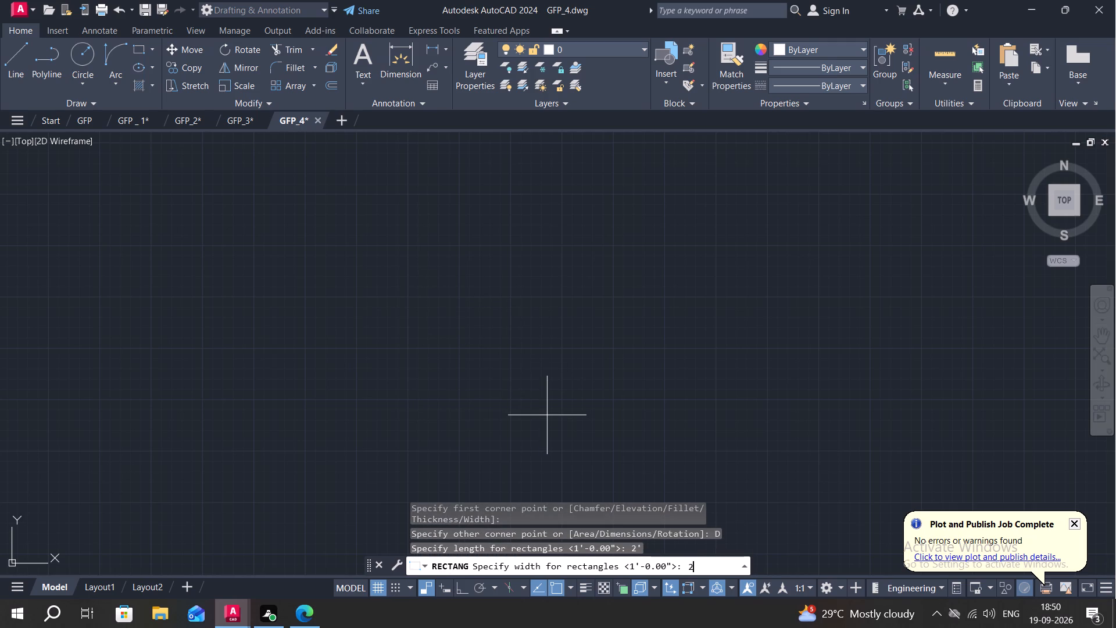
{"action": "key", "text": "apostrophe"}
{"action": "key", "text": "Return"}
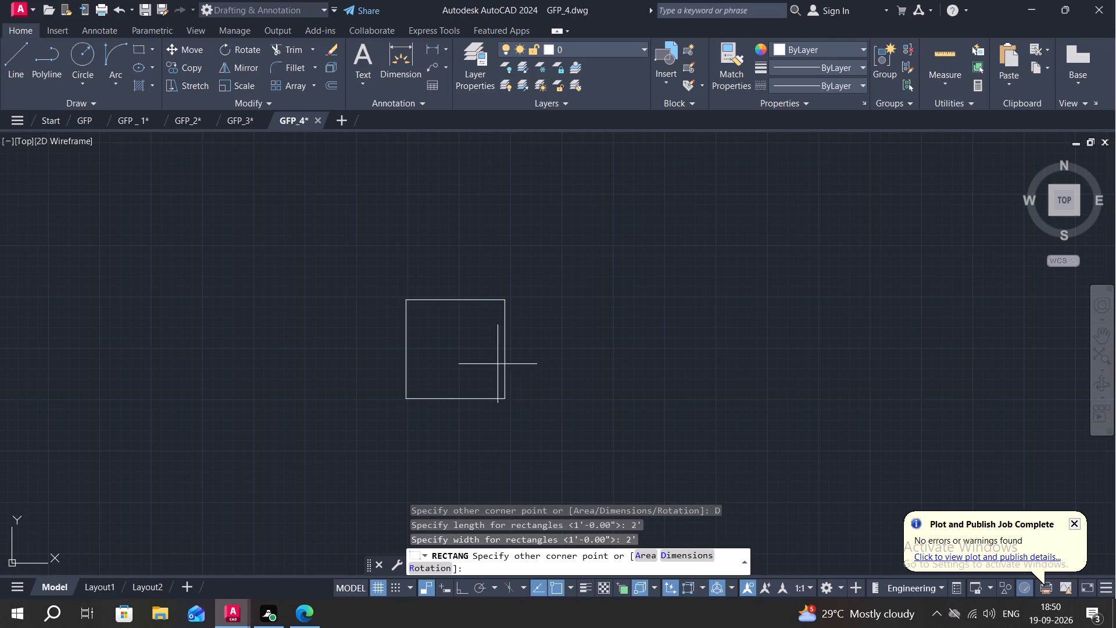
{"action": "scroll", "coordinate": [448, 353], "scroll_direction": "up", "scroll_amount": 1}
{"action": "middle_click_drag", "start_coordinate": [450, 359], "coordinate": [516, 349]}
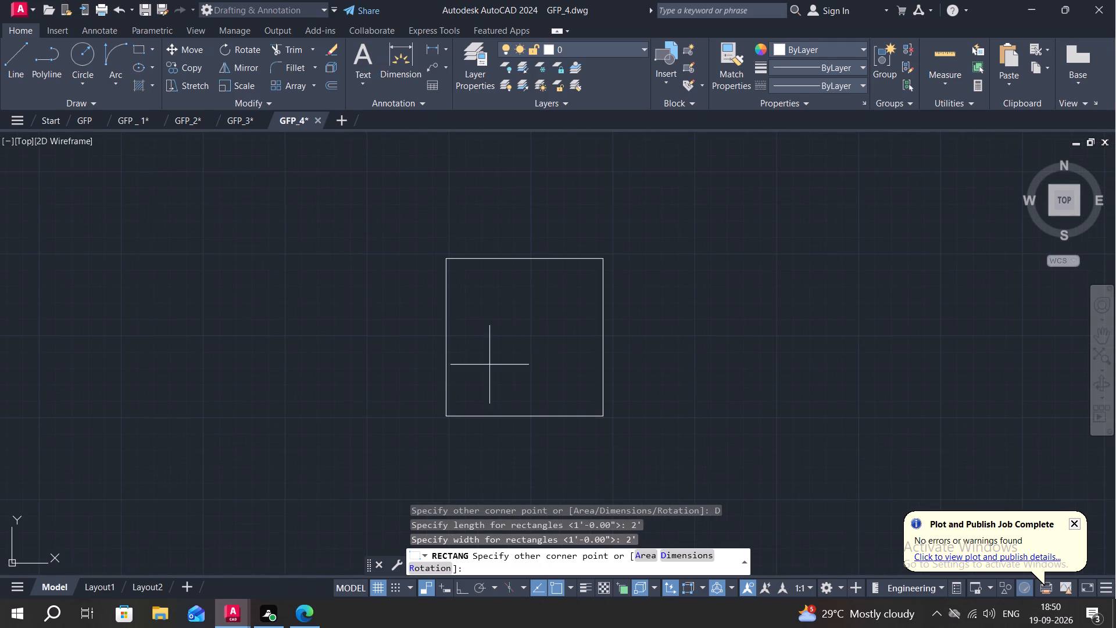
{"action": "scroll", "coordinate": [466, 344], "scroll_direction": "up", "scroll_amount": 1}
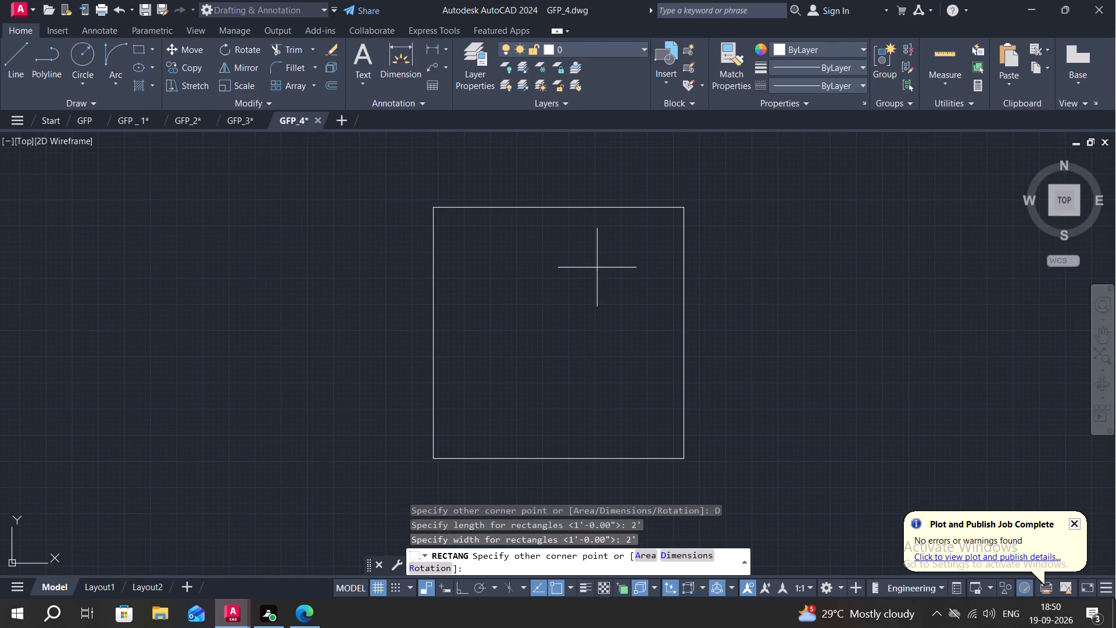
{"action": "left_click", "coordinate": [588, 279]}
Trim away the bottom edge of the 2' square.
{"action": "middle_click_drag", "start_coordinate": [574, 344], "coordinate": [566, 242]}
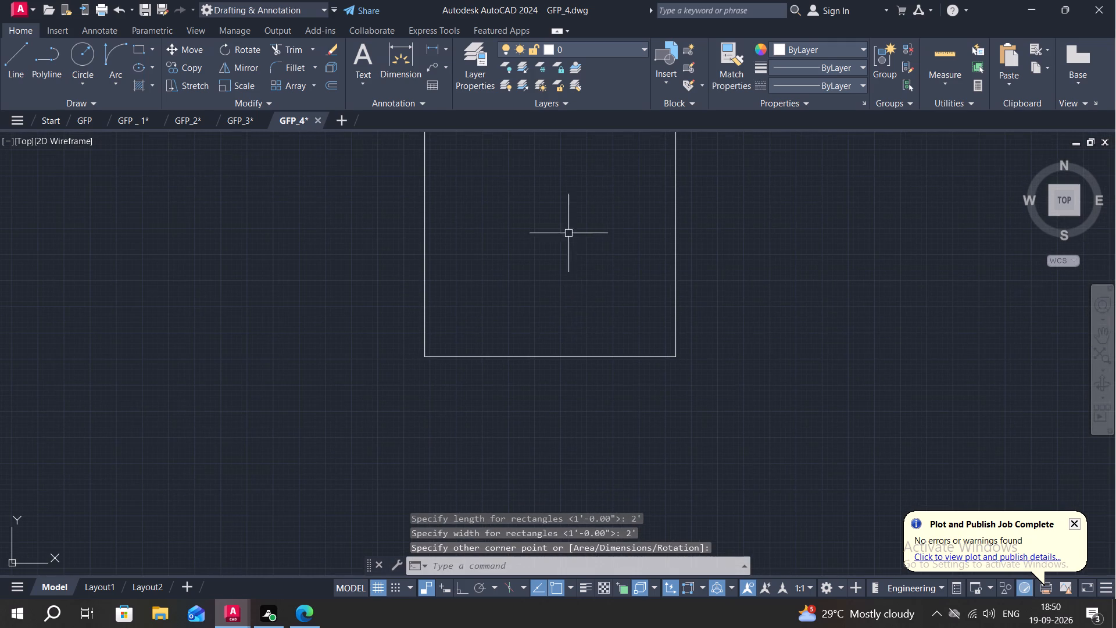
{"action": "type", "text": "TR"}
{"action": "key", "text": "space"}
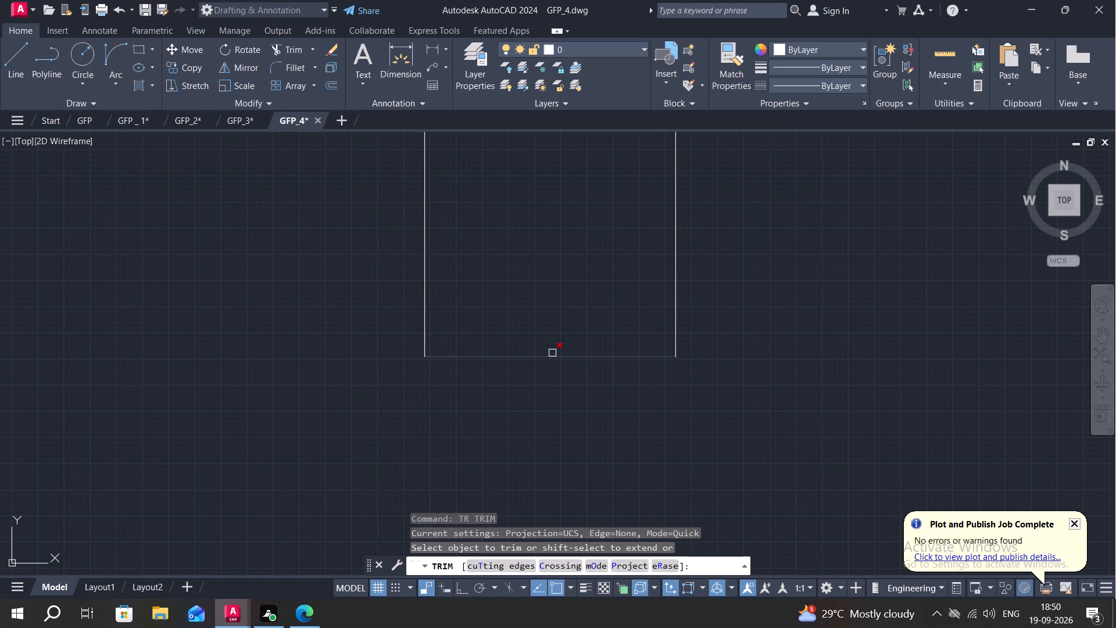
{"action": "left_click", "coordinate": [552, 354]}
{"action": "key", "text": "Escape"}
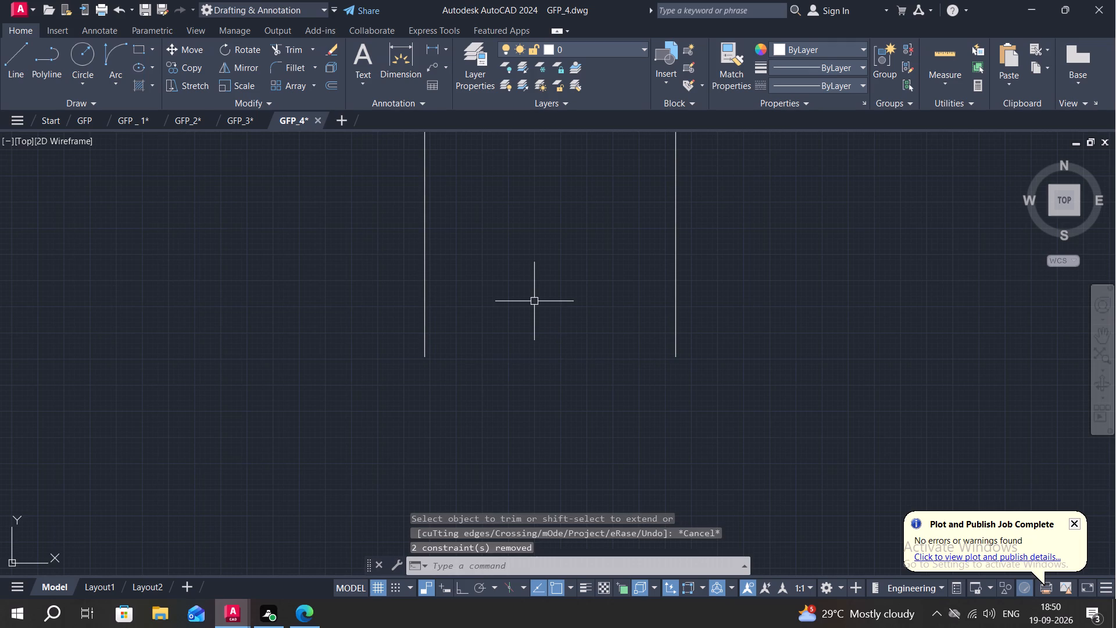
Draw a separate line between the lower ends of the square's two sides to close its bottom.
{"action": "key", "text": "o"}
{"action": "key", "text": "Escape"}
{"action": "type", "text": "L"}
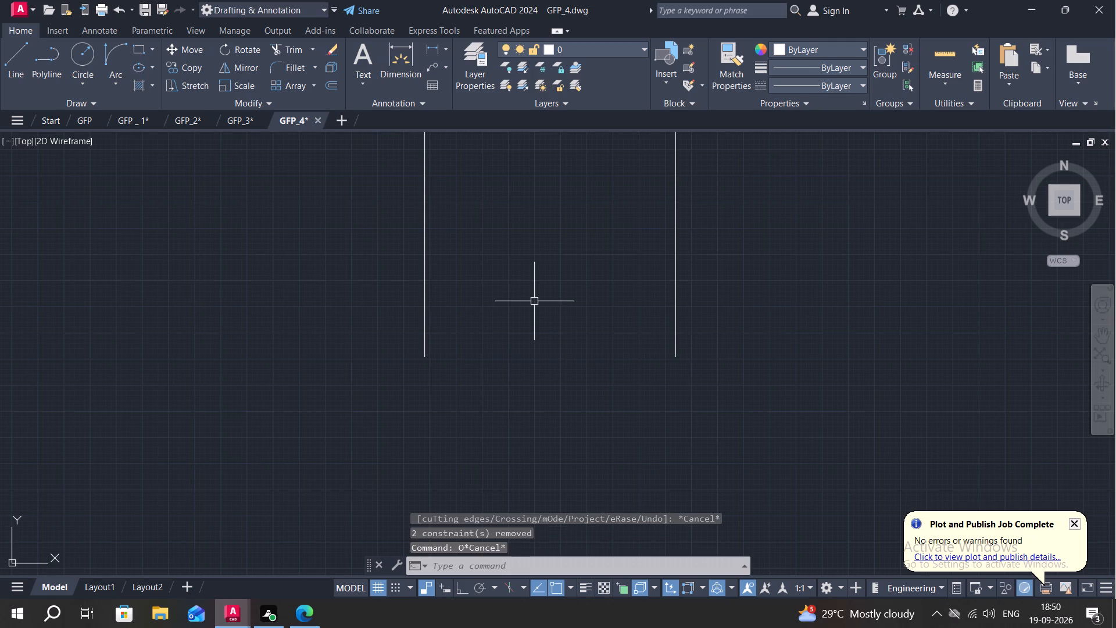
{"action": "key", "text": "space"}
{"action": "left_click", "coordinate": [420, 360]}
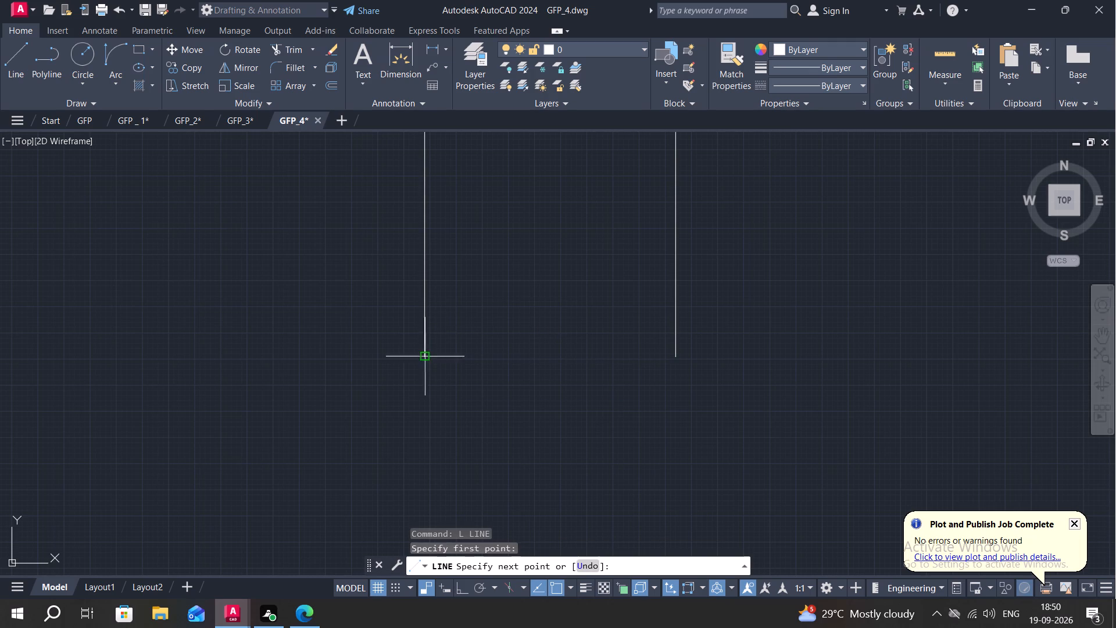
{"action": "left_click", "coordinate": [676, 354]}
{"action": "key", "text": "Escape"}
Offset the square's bottom line 1' downward.
{"action": "type", "text": "O"}
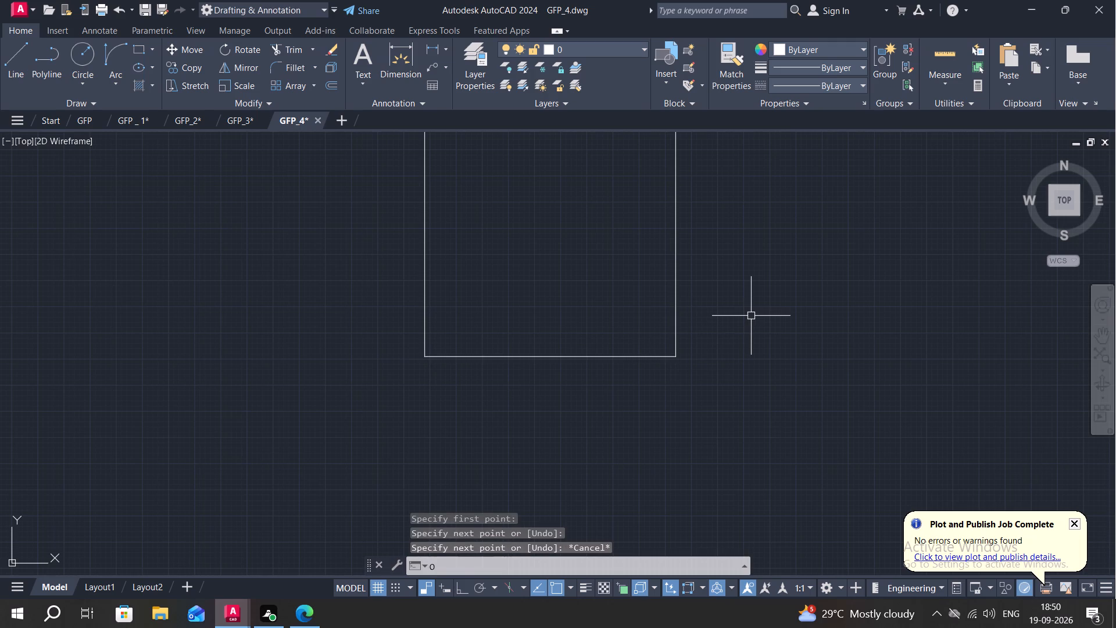
{"action": "key", "text": "space"}
{"action": "type", "text": "1'"}
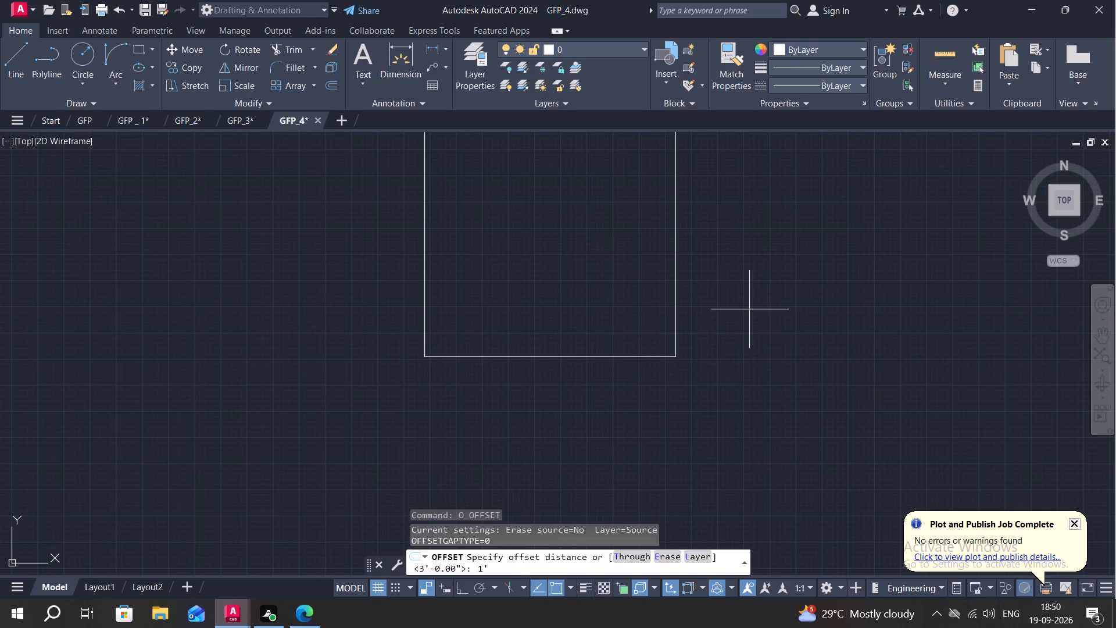
{"action": "key", "text": "space"}
{"action": "left_click", "coordinate": [607, 357]}
{"action": "left_click", "coordinate": [617, 424]}
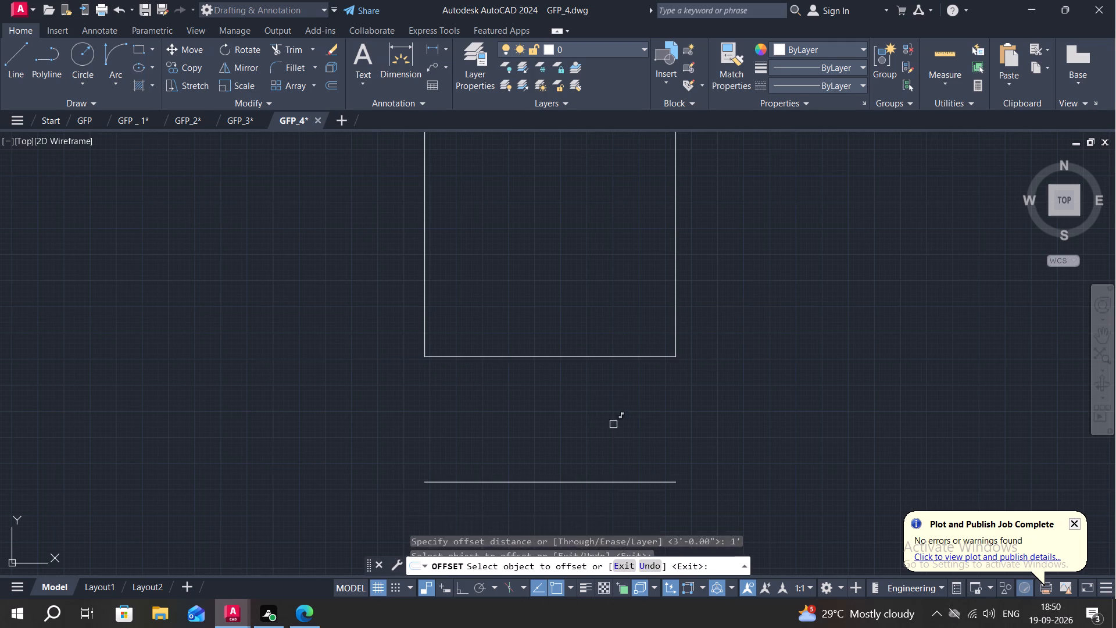
Extend both side edges of the 2' square down to the offset line 1' below it.
{"action": "key", "text": "Escape"}
{"action": "key", "text": "e"}
{"action": "key", "text": "x"}
{"action": "key", "text": "space"}
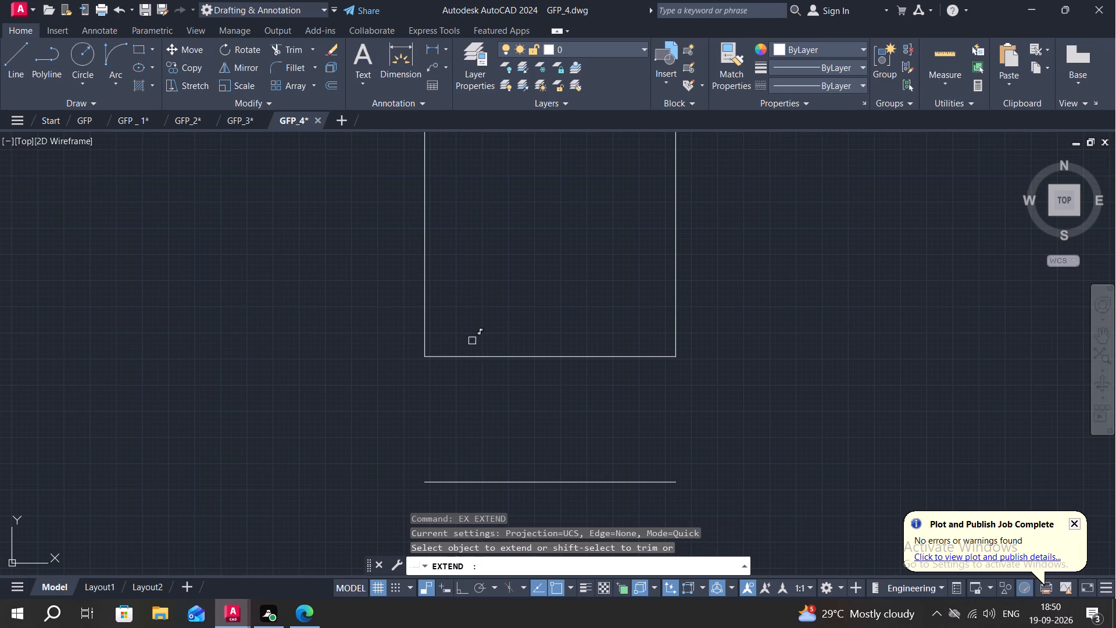
{"action": "left_click", "coordinate": [424, 311]}
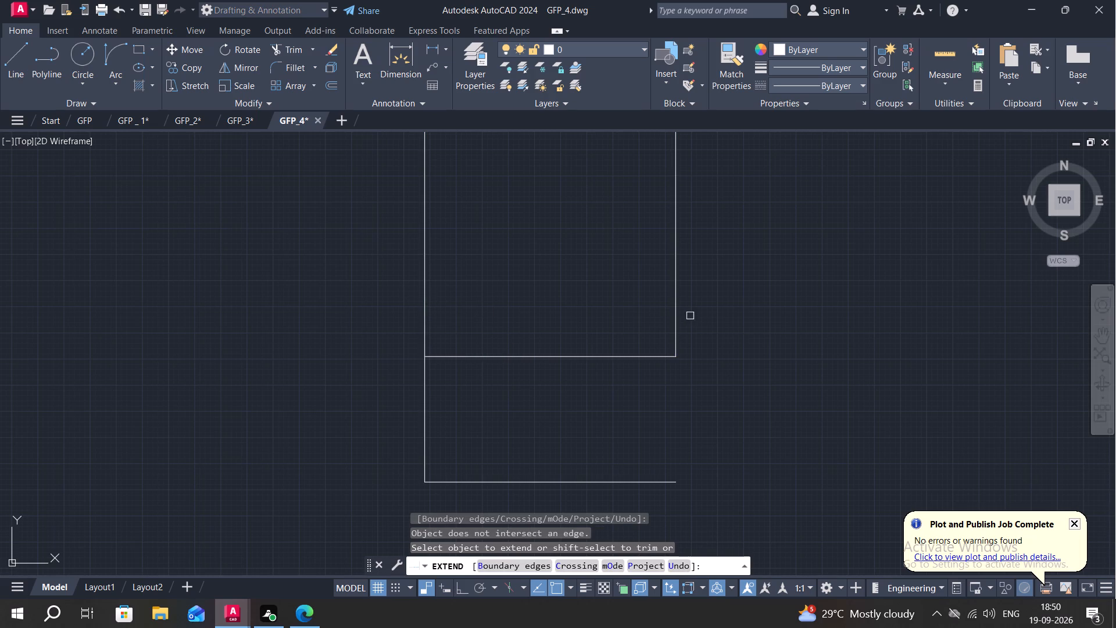
{"action": "left_click", "coordinate": [678, 315]}
{"action": "middle_click_drag", "start_coordinate": [555, 354], "coordinate": [562, 404]}
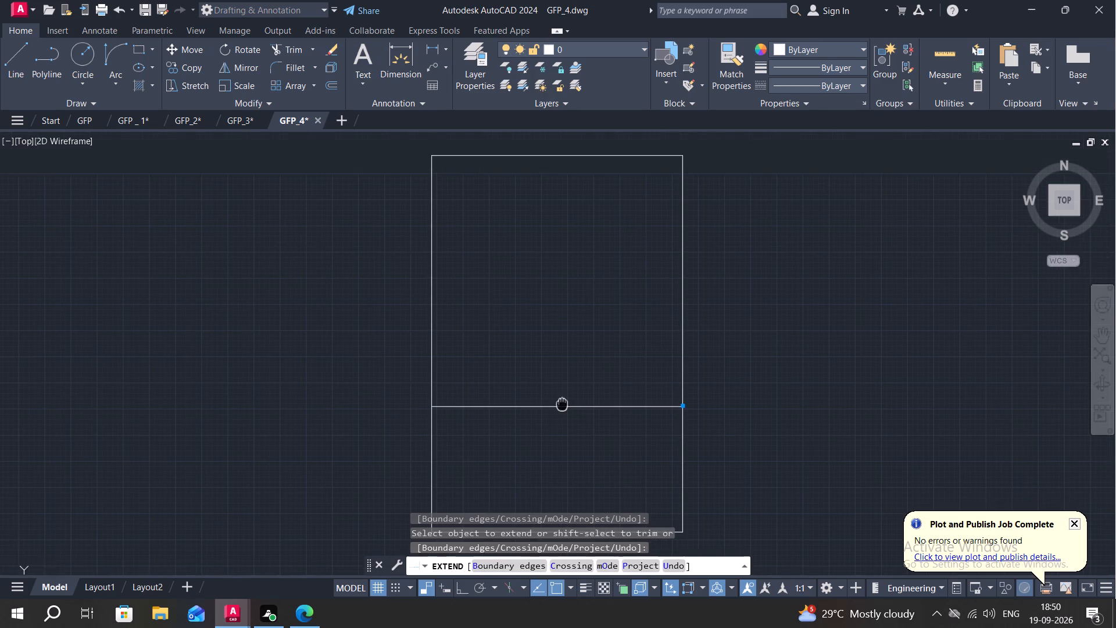
{"action": "left_click", "coordinate": [585, 157]}
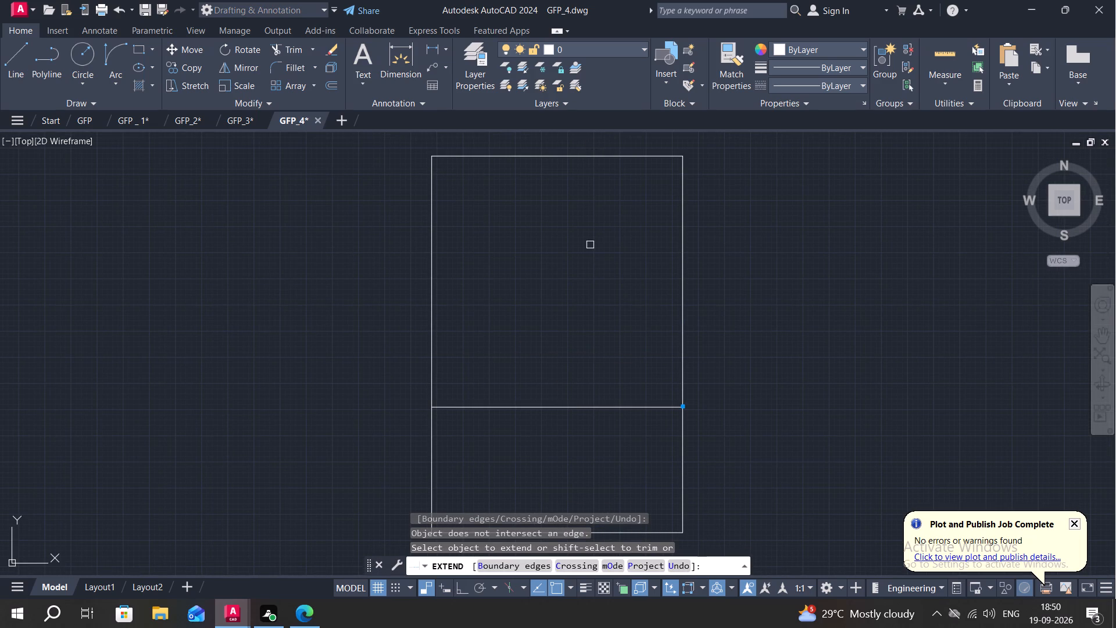
{"action": "key", "text": "Escape"}
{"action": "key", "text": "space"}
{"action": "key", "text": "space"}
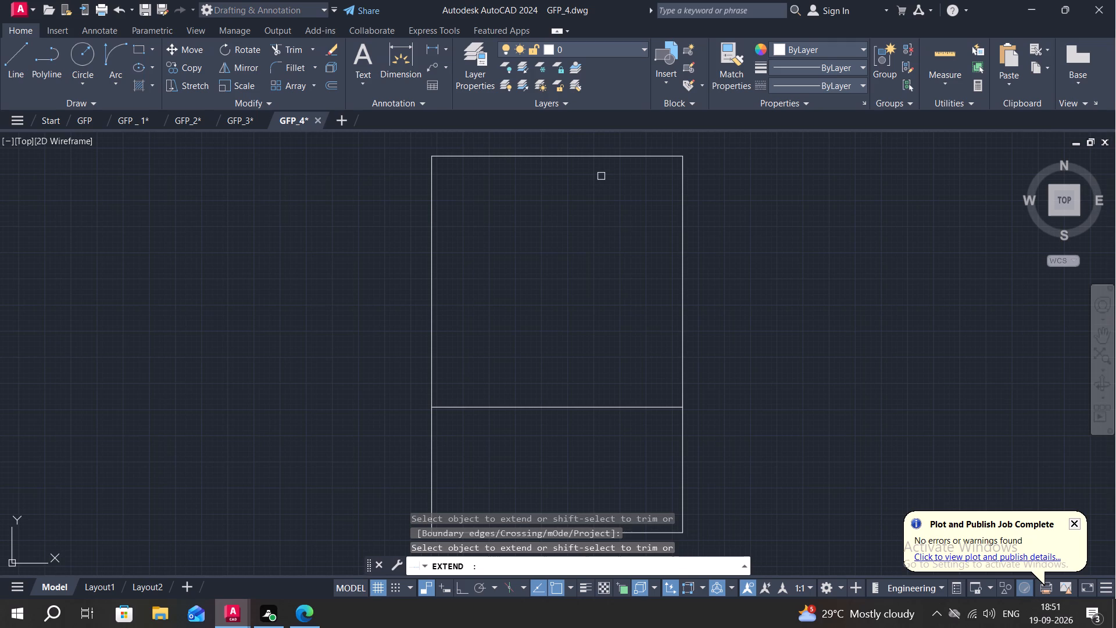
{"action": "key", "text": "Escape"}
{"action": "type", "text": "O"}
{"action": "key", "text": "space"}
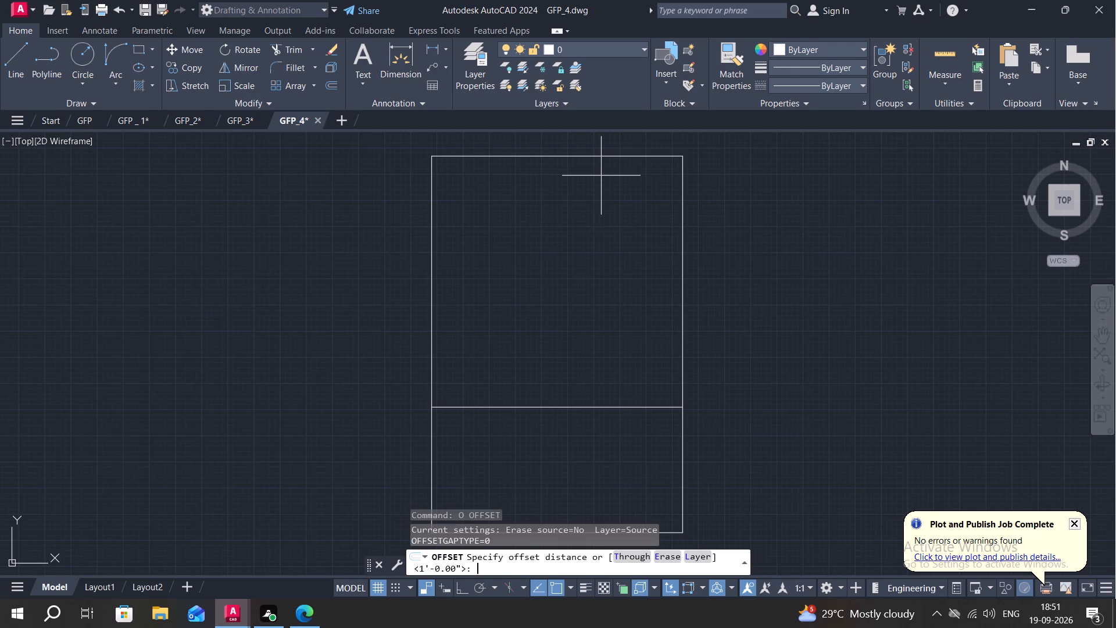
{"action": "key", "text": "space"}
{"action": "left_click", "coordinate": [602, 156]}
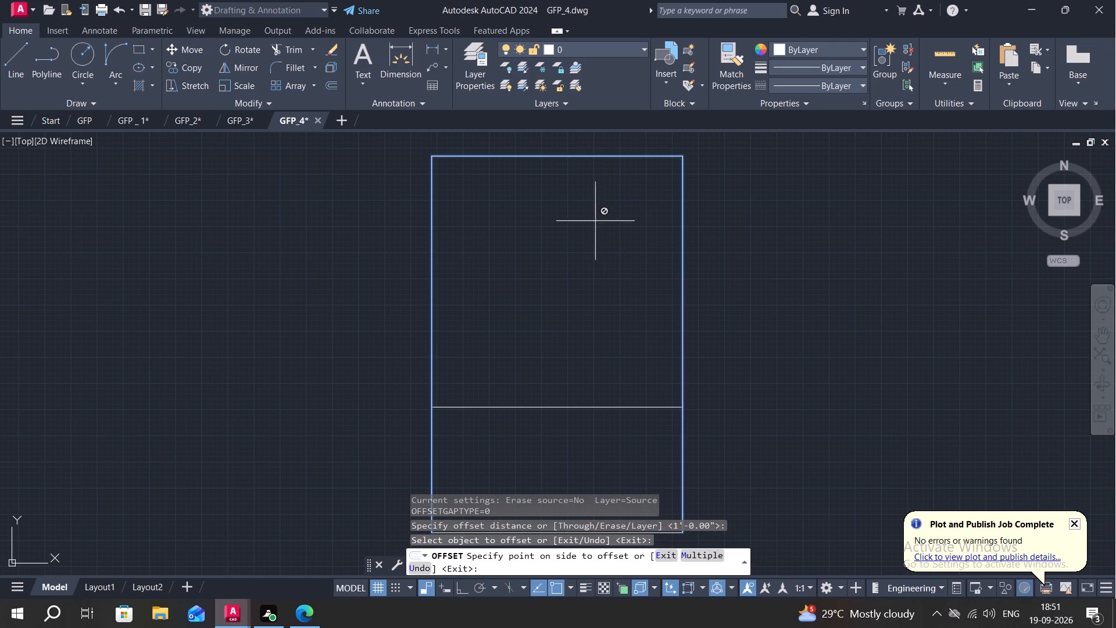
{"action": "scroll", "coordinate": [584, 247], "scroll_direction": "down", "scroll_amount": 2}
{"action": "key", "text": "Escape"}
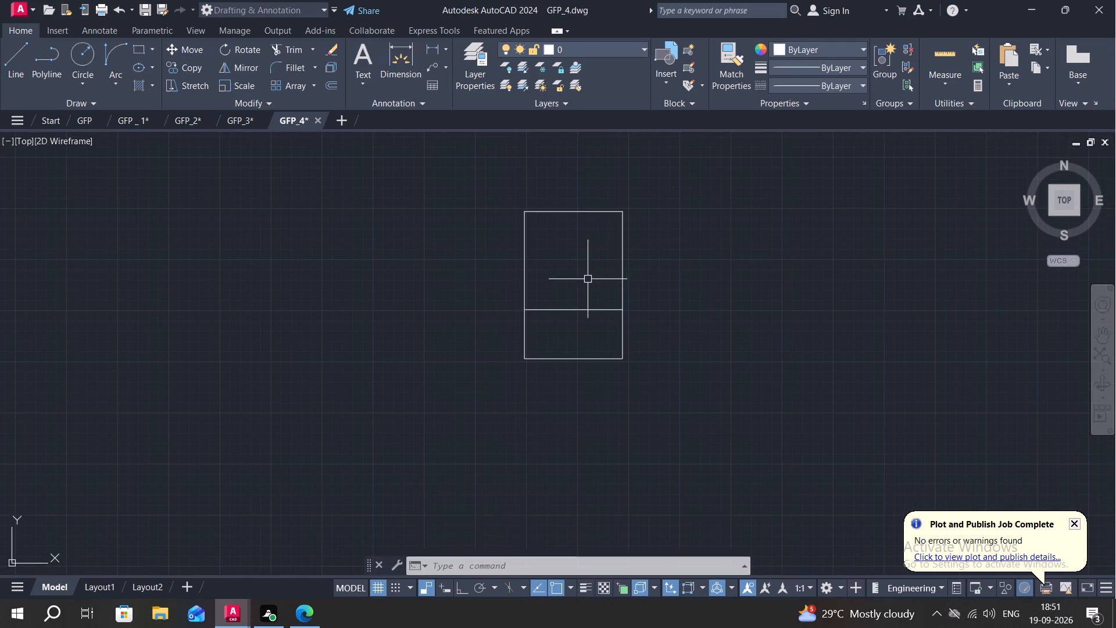
Offset the line between the upper square and the lower strip 1' upward into the square.
{"action": "key", "text": "space"}
{"action": "key", "text": "space"}
{"action": "left_click", "coordinate": [575, 309]}
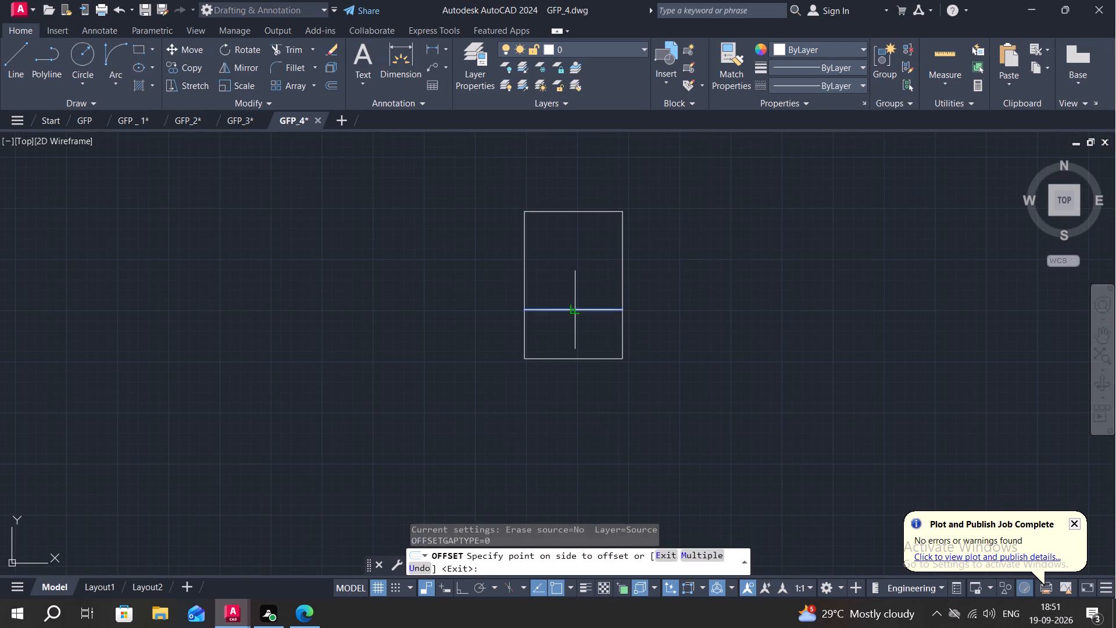
{"action": "left_click", "coordinate": [568, 242]}
{"action": "key", "text": "Escape"}
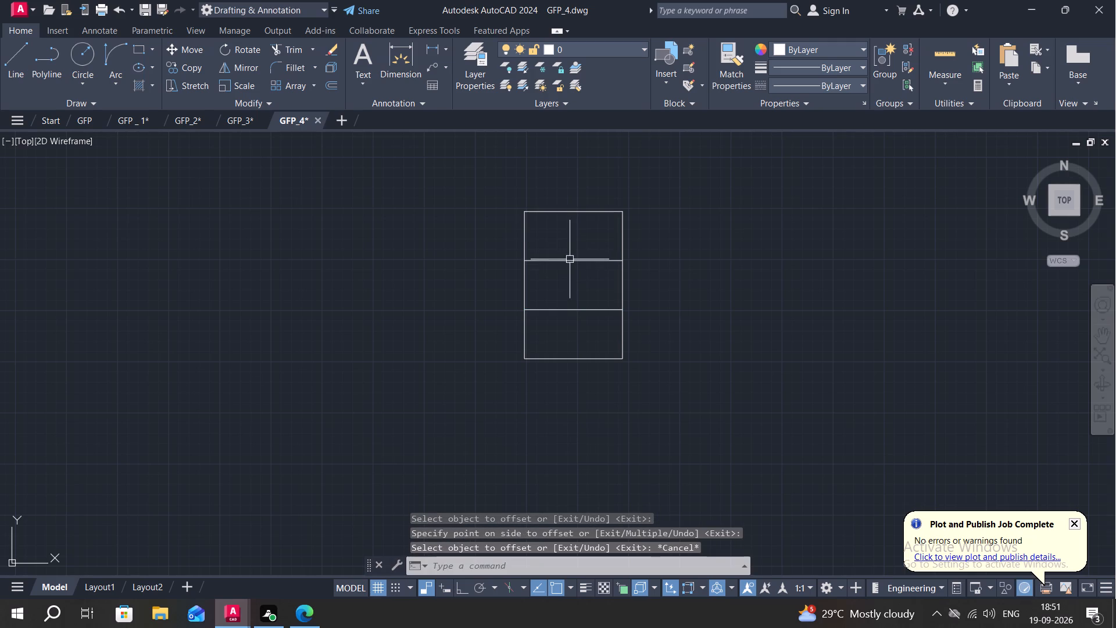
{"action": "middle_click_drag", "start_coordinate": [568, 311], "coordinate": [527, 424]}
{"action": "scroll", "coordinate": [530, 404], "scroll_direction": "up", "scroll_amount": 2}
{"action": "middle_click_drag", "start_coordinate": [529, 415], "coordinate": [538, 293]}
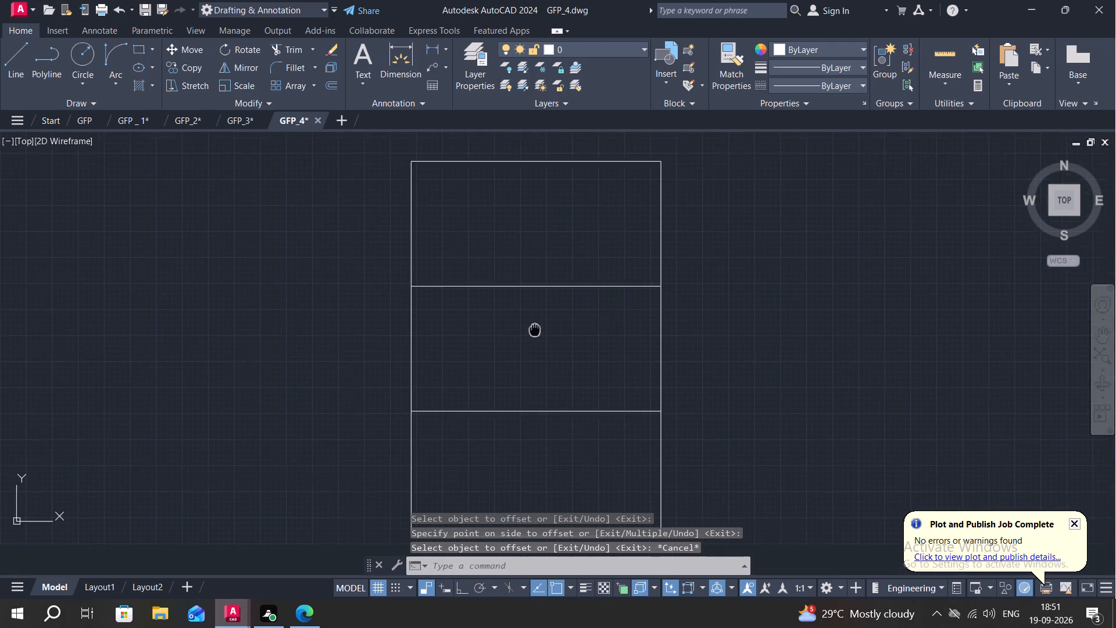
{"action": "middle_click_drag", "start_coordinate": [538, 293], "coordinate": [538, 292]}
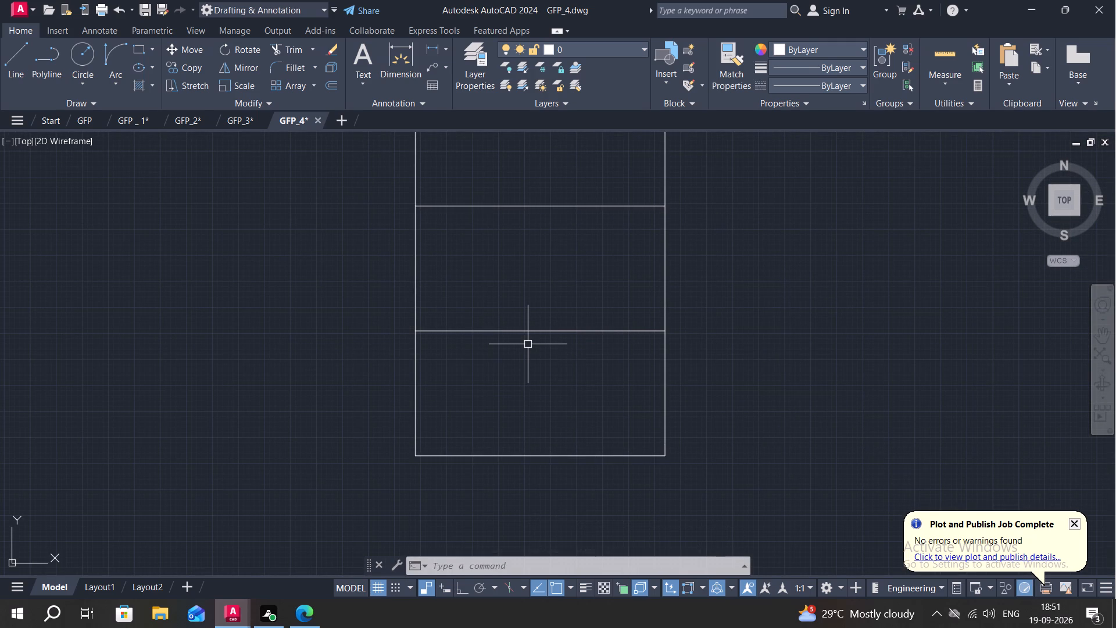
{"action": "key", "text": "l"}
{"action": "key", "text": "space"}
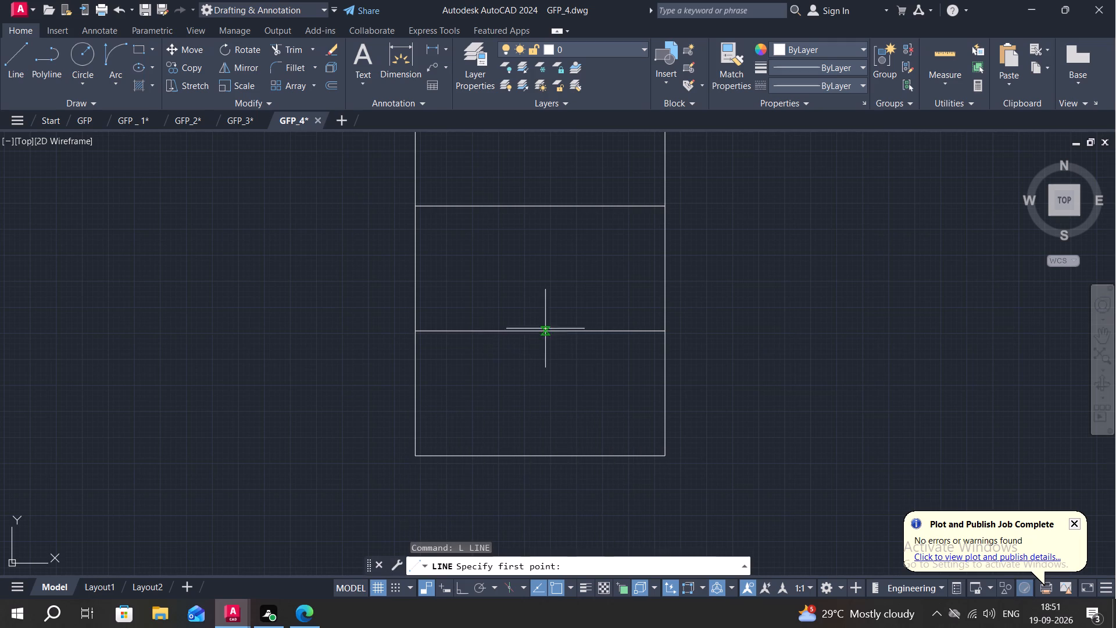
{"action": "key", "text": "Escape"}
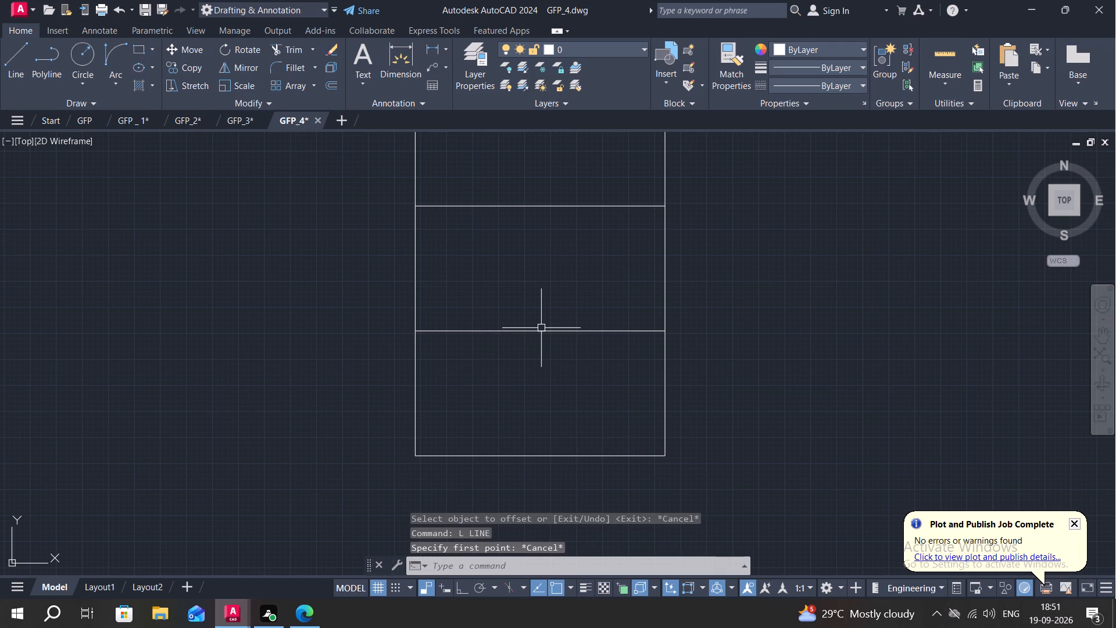
Draw a rectangle 1' long and 1' wide in the bottom strip, starting from the midpoint of the strip's upper line.
{"action": "type", "text": "RE"}
{"action": "type", "text": "C"}
{"action": "key", "text": "space"}
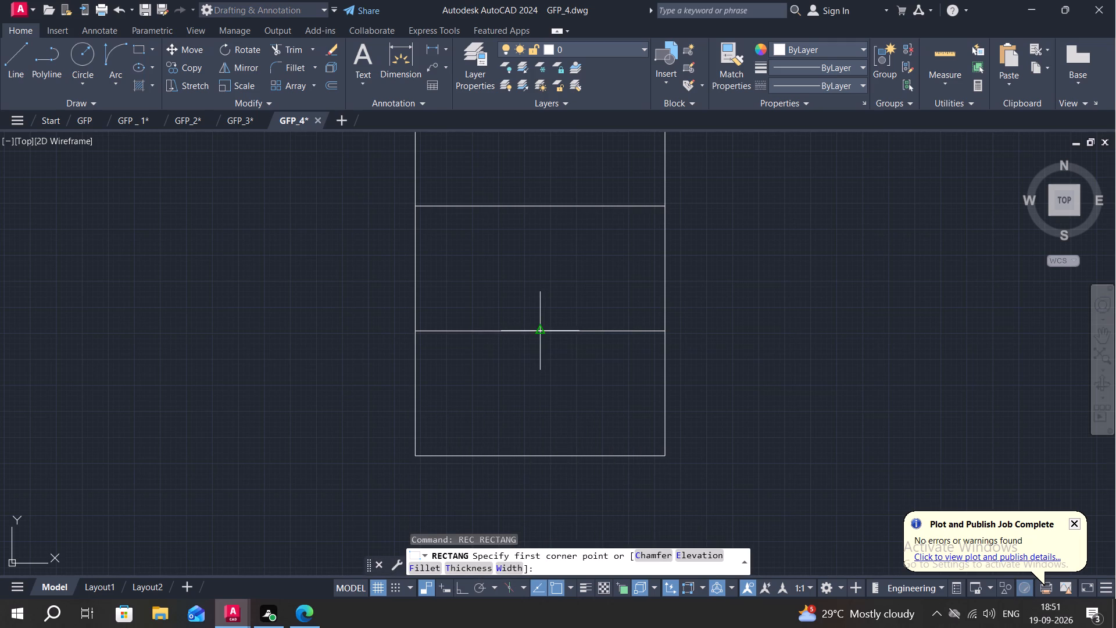
{"action": "left_click", "coordinate": [537, 331]}
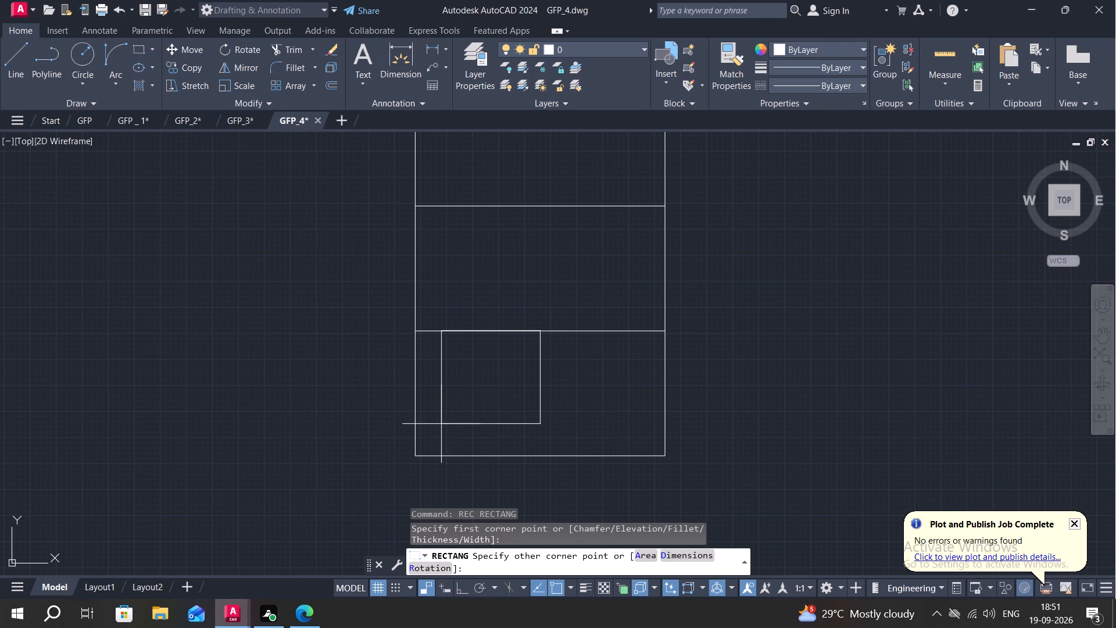
{"action": "type", "text": "D"}
{"action": "key", "text": "space"}
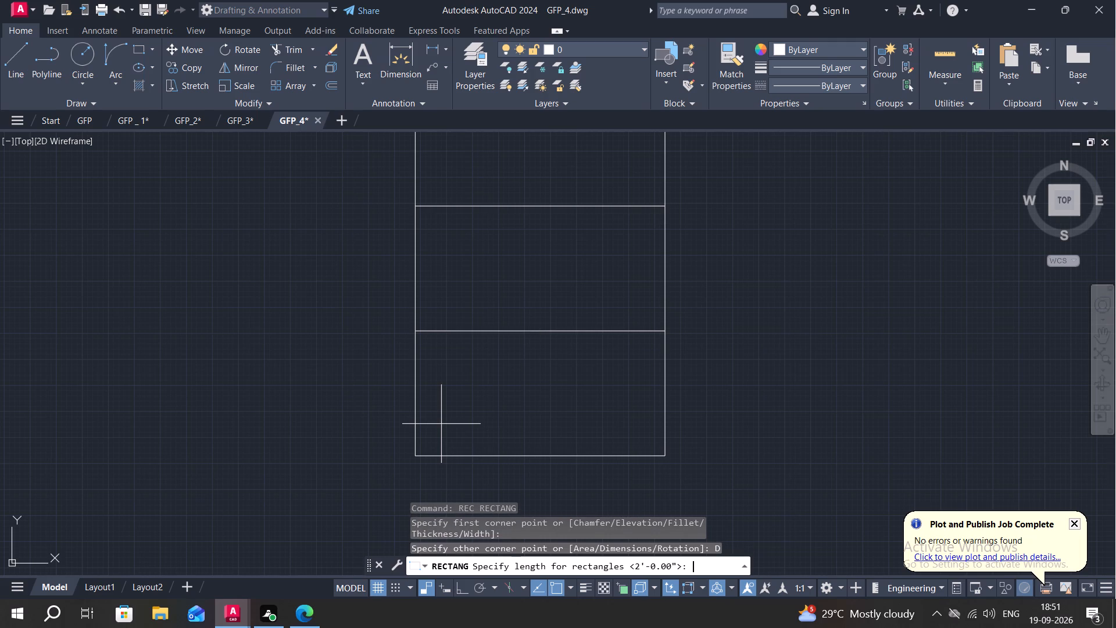
{"action": "key", "text": "1"}
{"action": "key", "text": "apostrophe"}
{"action": "key", "text": "Return"}
{"action": "type", "text": "1'"}
{"action": "key", "text": "Return"}
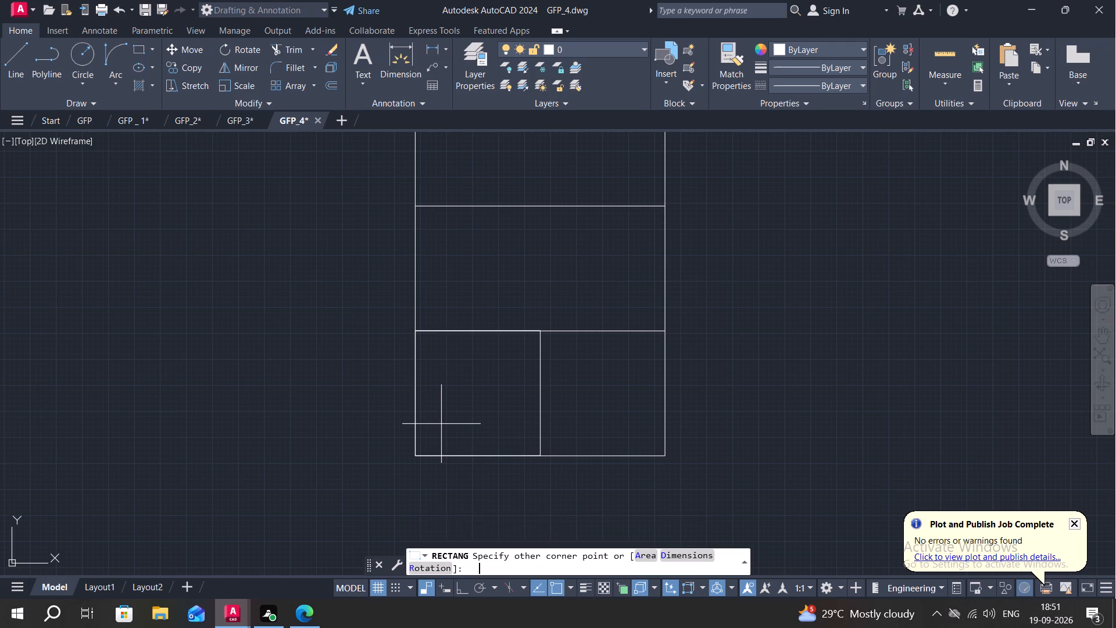
{"action": "left_click", "coordinate": [563, 419]}
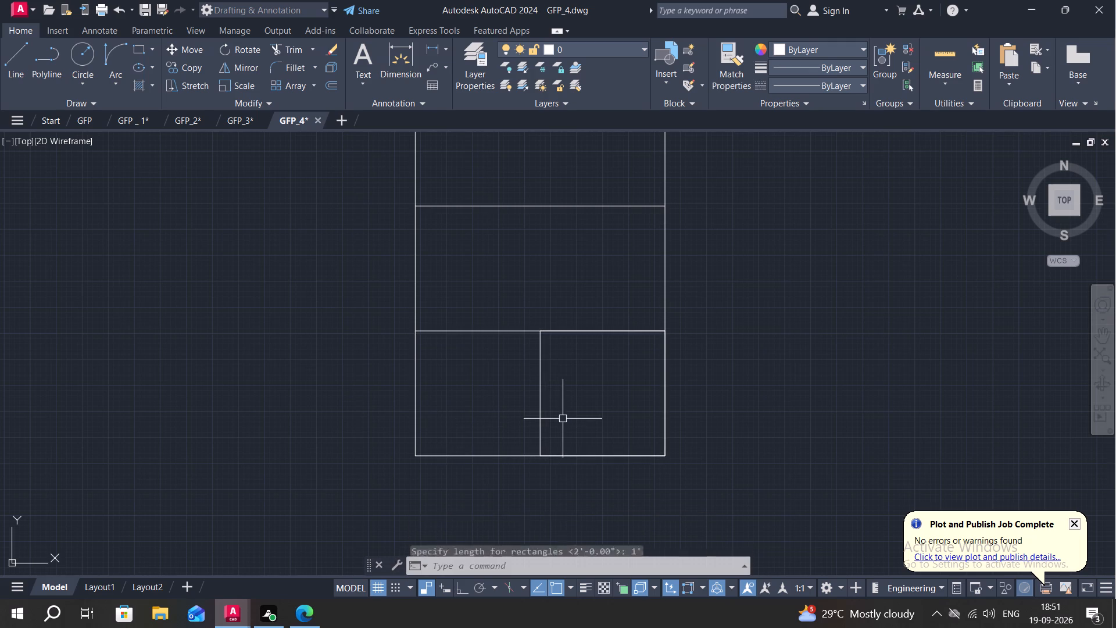
{"action": "key", "text": "Escape"}
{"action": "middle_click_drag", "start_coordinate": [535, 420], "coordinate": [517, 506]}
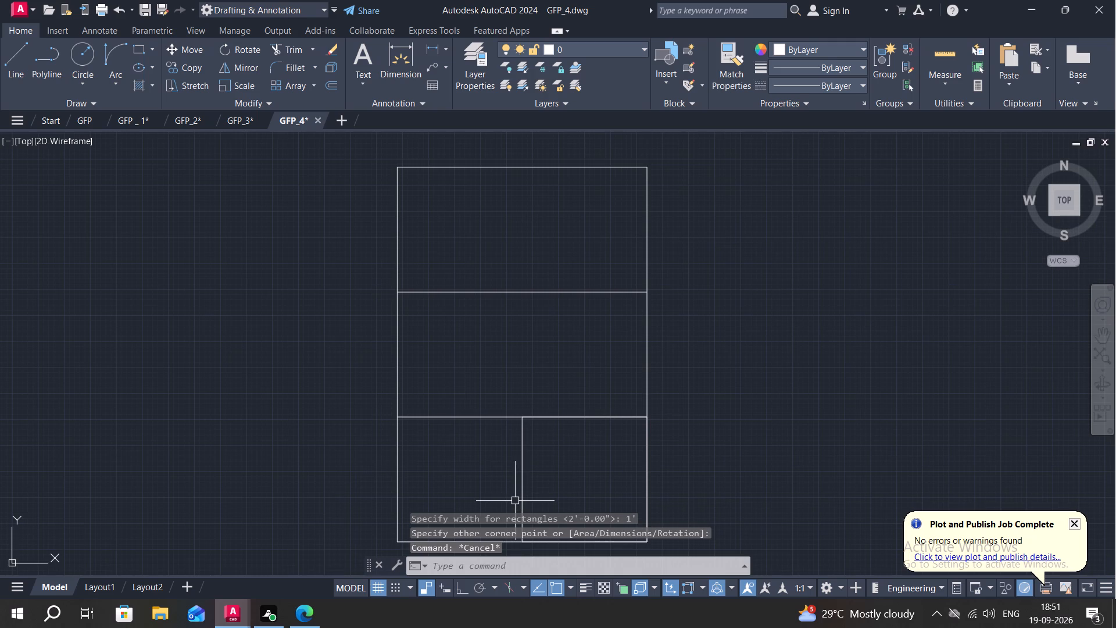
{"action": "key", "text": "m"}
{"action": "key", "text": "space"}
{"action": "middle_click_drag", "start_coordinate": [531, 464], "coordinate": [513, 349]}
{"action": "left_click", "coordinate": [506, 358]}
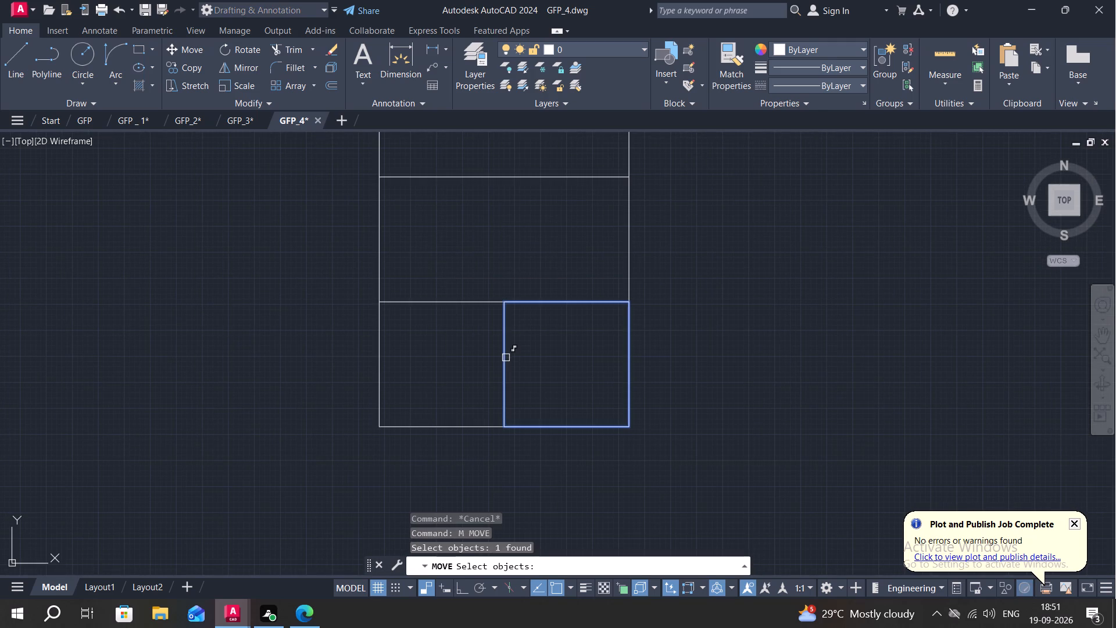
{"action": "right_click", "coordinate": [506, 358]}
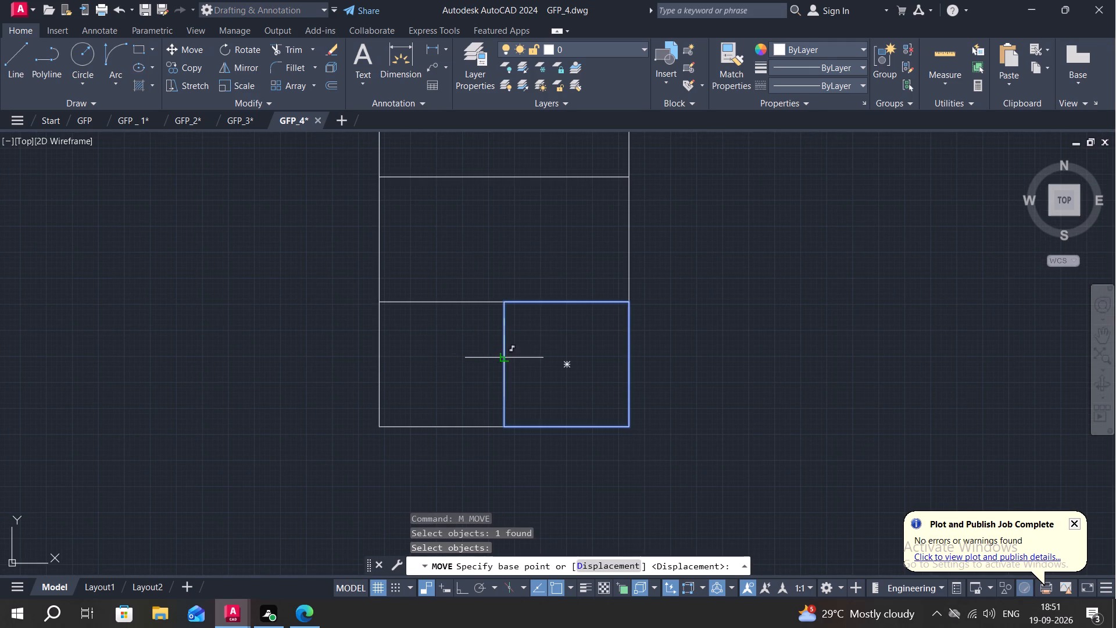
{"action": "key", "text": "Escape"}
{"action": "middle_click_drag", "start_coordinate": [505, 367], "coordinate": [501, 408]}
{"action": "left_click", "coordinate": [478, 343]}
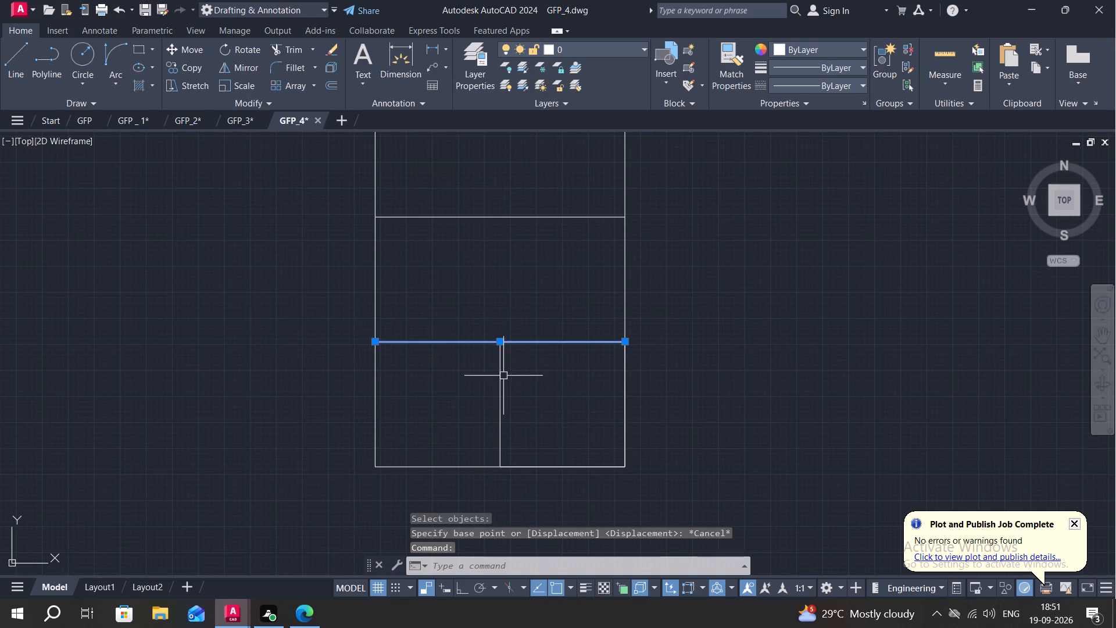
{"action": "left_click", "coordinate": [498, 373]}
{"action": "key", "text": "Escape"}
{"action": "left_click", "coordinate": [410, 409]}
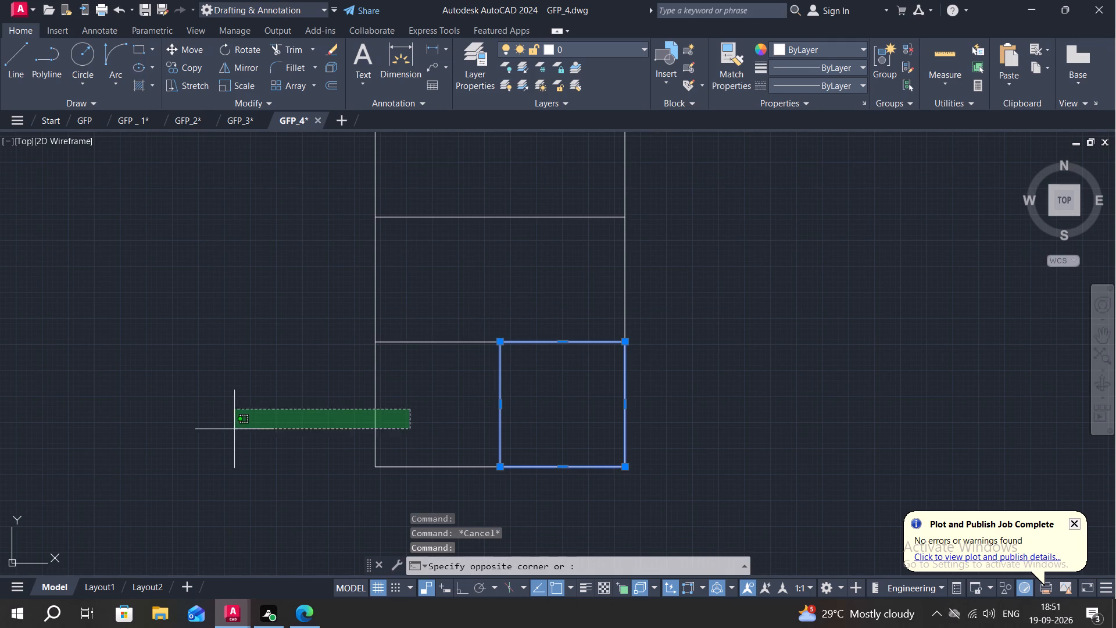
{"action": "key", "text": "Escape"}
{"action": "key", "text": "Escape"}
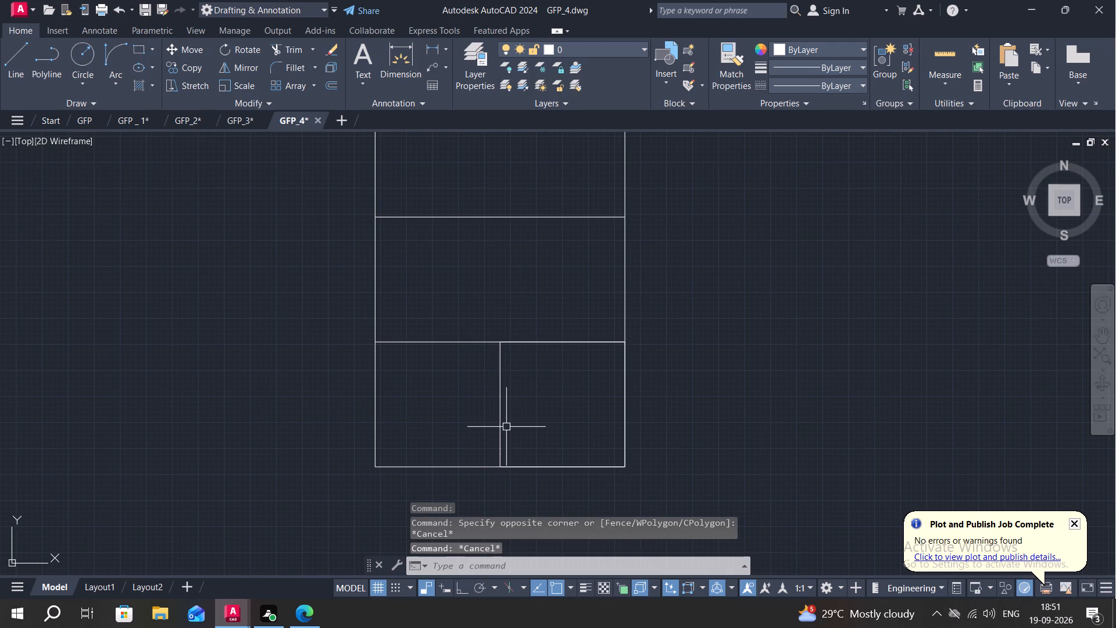
Move the 1' square leftward along the bottom strip's upper line so it sits roughly centred in the strip.
{"action": "key", "text": "m"}
{"action": "key", "text": "space"}
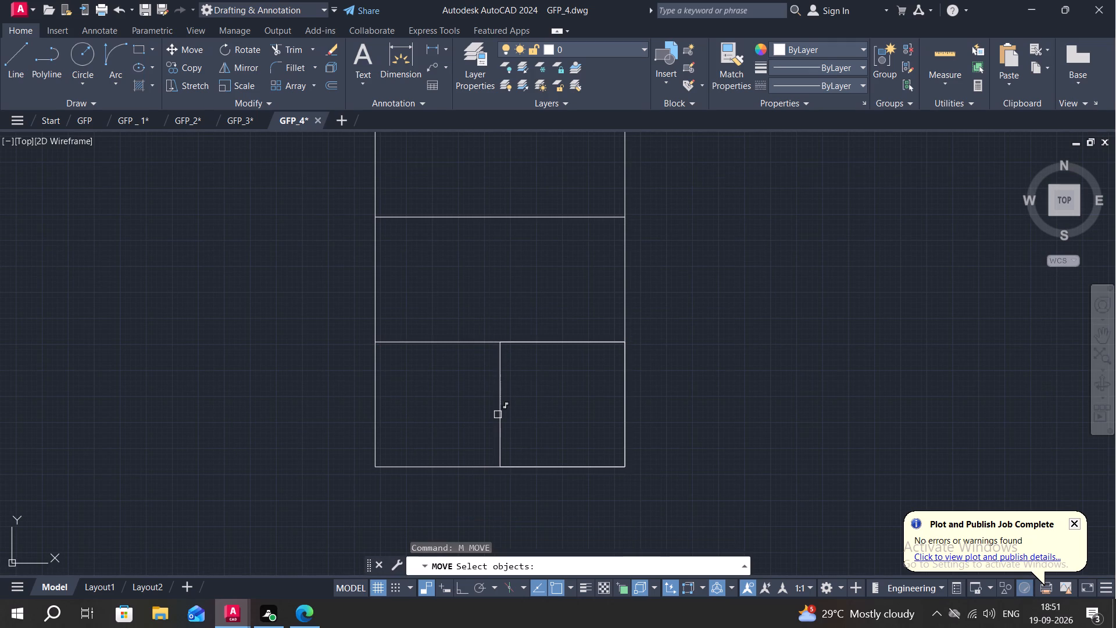
{"action": "left_click", "coordinate": [498, 415]}
{"action": "right_click", "coordinate": [498, 414]}
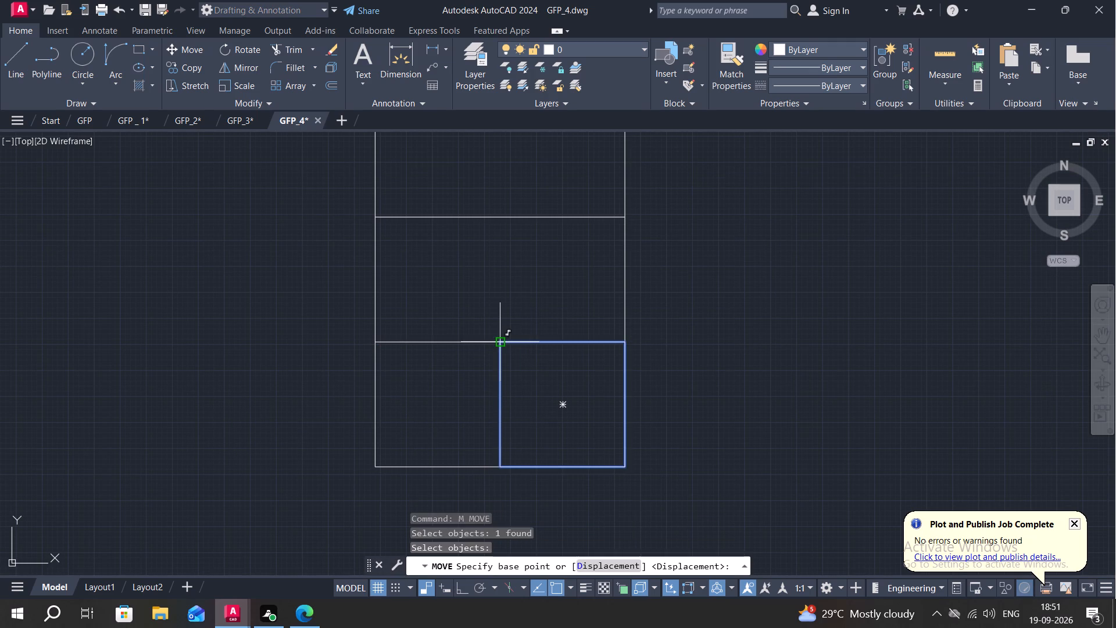
{"action": "left_click", "coordinate": [501, 338]}
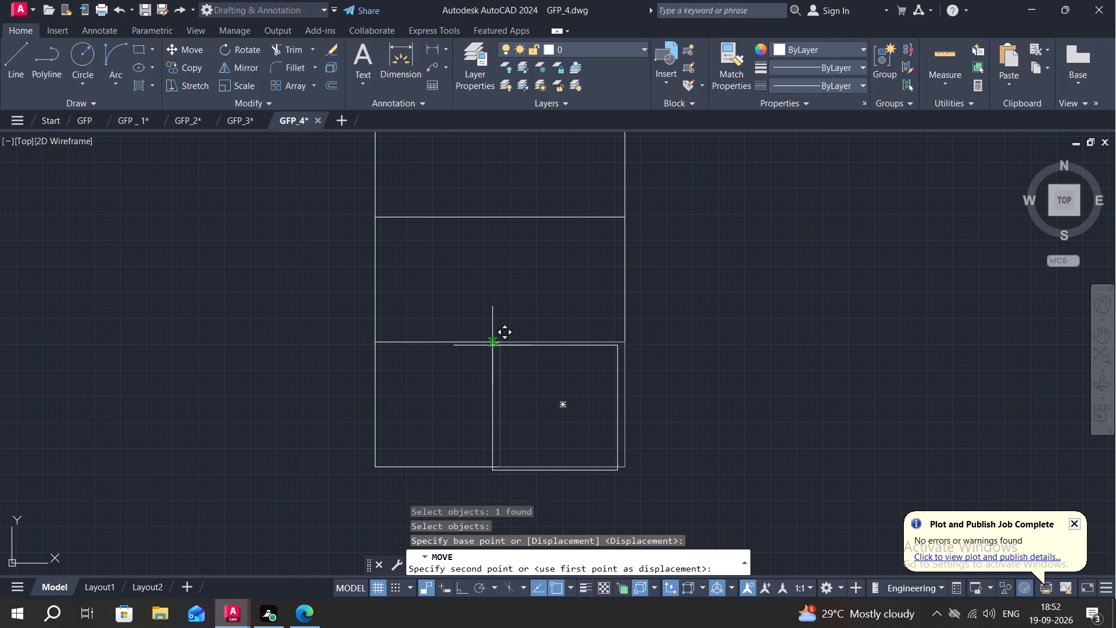
{"action": "left_click", "coordinate": [434, 341]}
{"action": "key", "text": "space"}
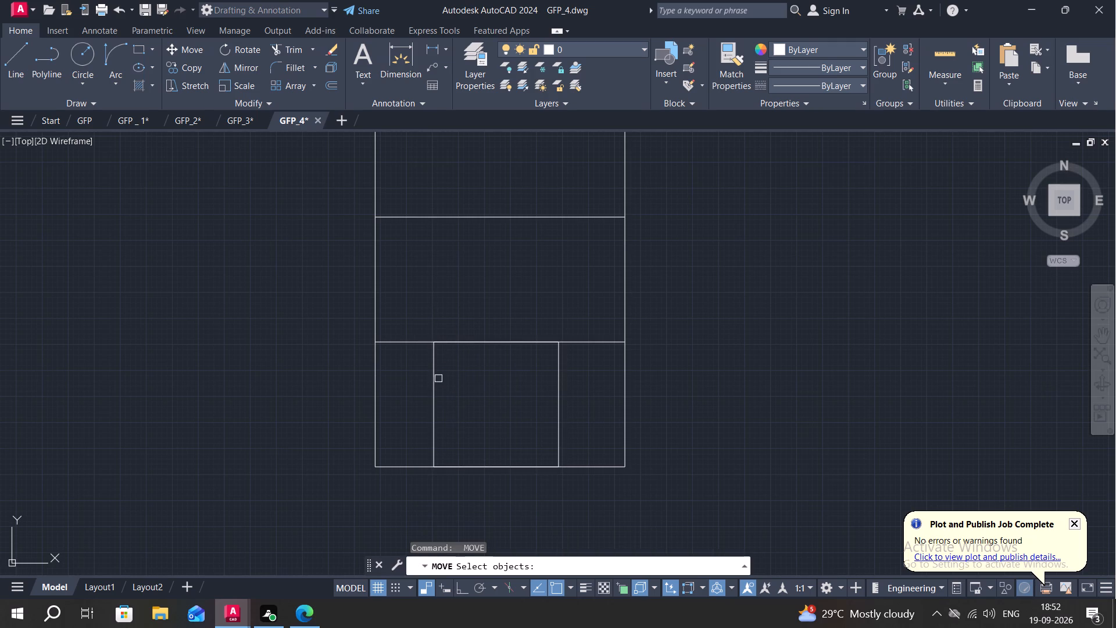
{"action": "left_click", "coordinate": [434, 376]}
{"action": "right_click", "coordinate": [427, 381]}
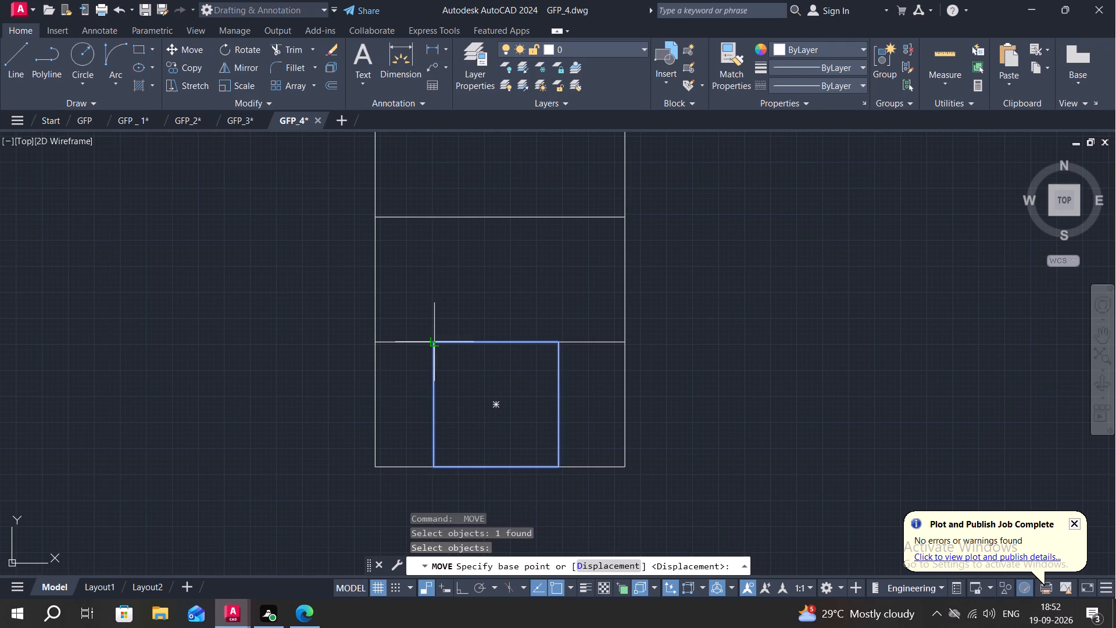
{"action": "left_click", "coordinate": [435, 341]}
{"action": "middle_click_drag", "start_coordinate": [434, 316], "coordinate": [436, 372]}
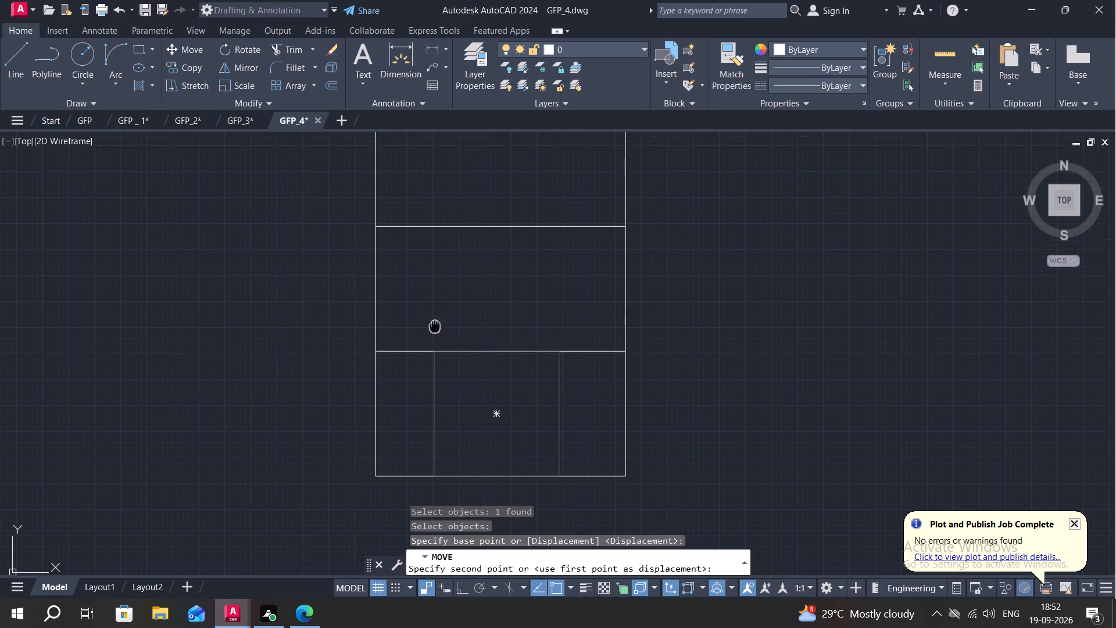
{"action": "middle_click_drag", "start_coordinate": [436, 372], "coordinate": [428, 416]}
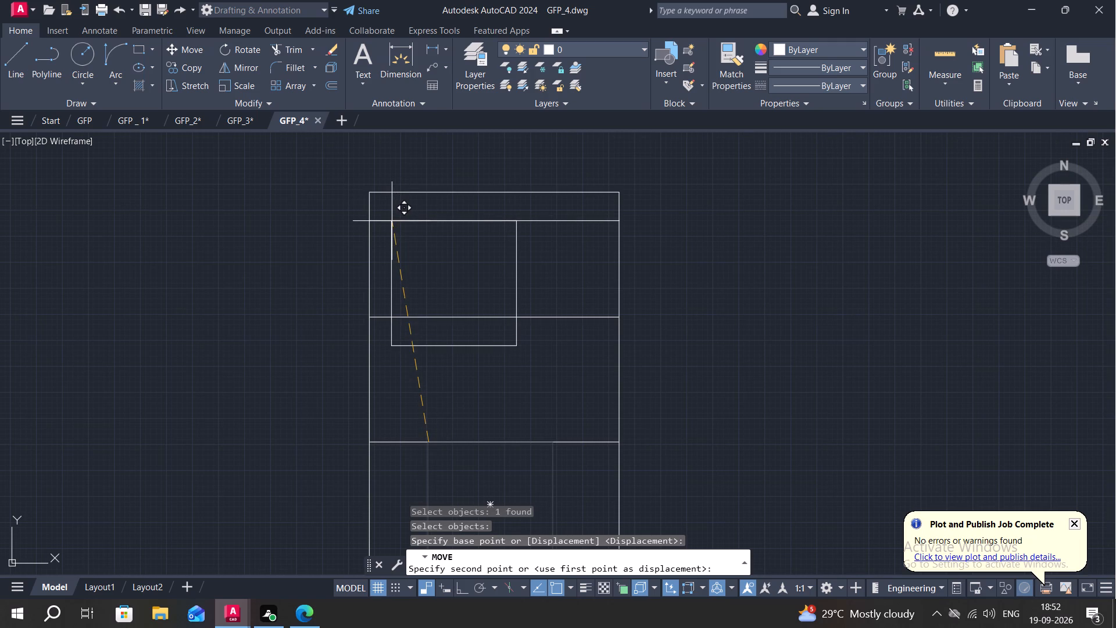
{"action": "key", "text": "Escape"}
Copy the 1' square from the bottom strip straight up into the top strip, aligned with the frame's upper edge.
{"action": "type", "text": "CO"}
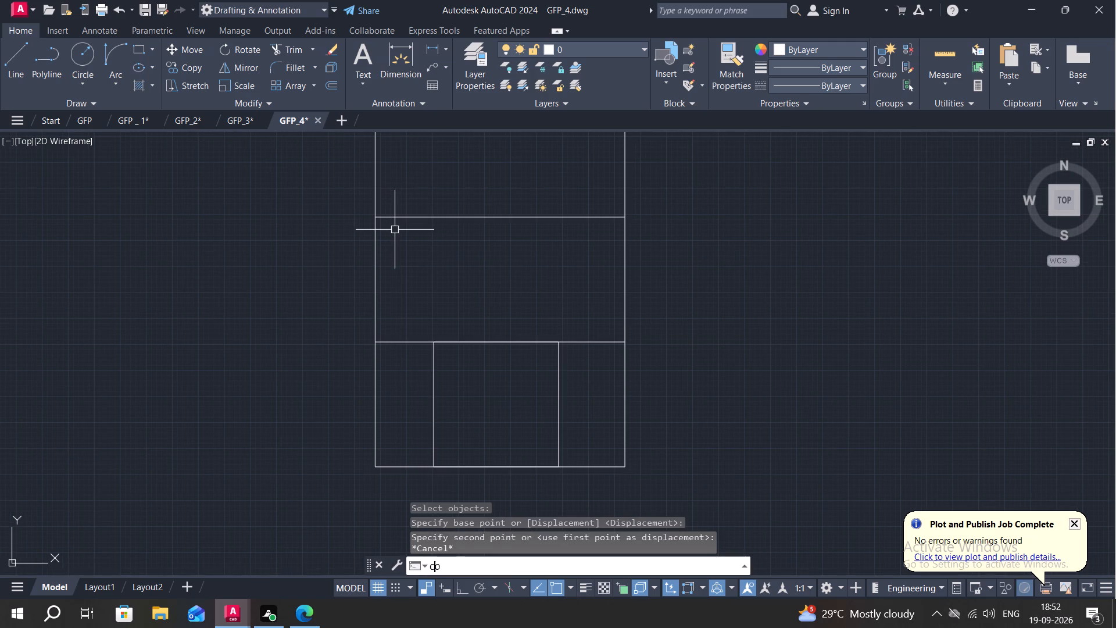
{"action": "key", "text": "space"}
{"action": "left_click", "coordinate": [433, 384]}
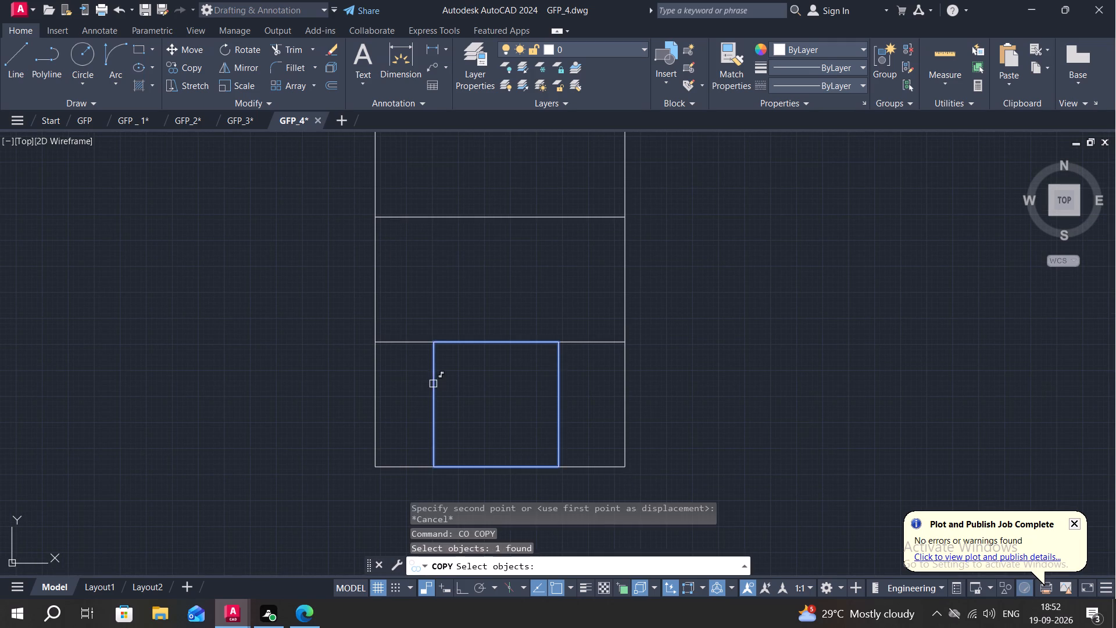
{"action": "right_click", "coordinate": [431, 371]}
{"action": "left_click", "coordinate": [434, 344]}
{"action": "middle_click_drag", "start_coordinate": [444, 218], "coordinate": [427, 342]}
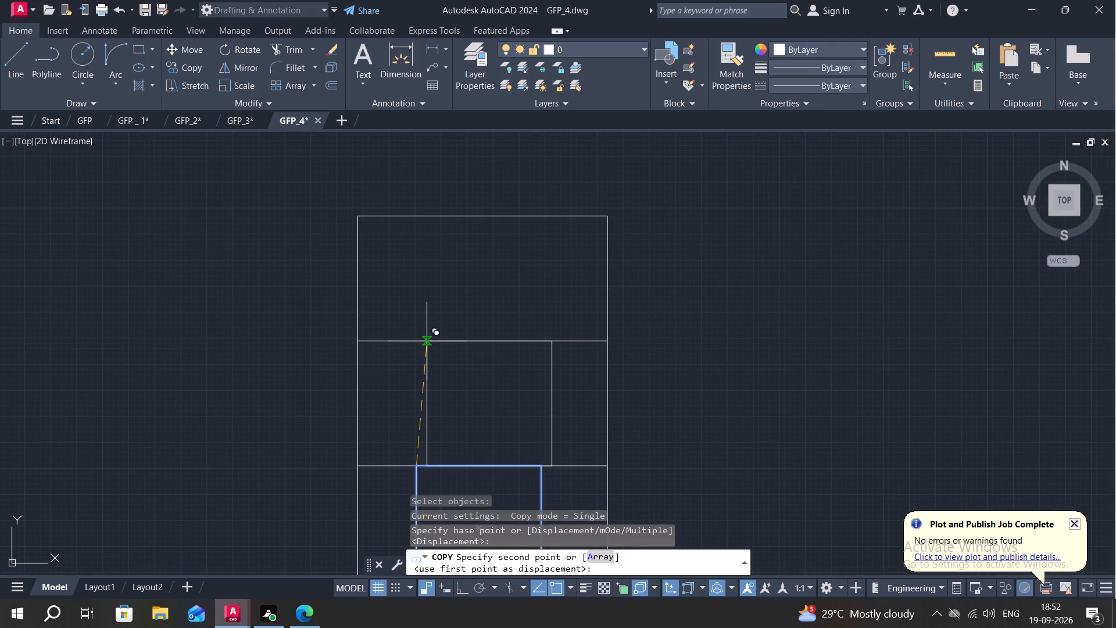
{"action": "key", "text": "F8"}
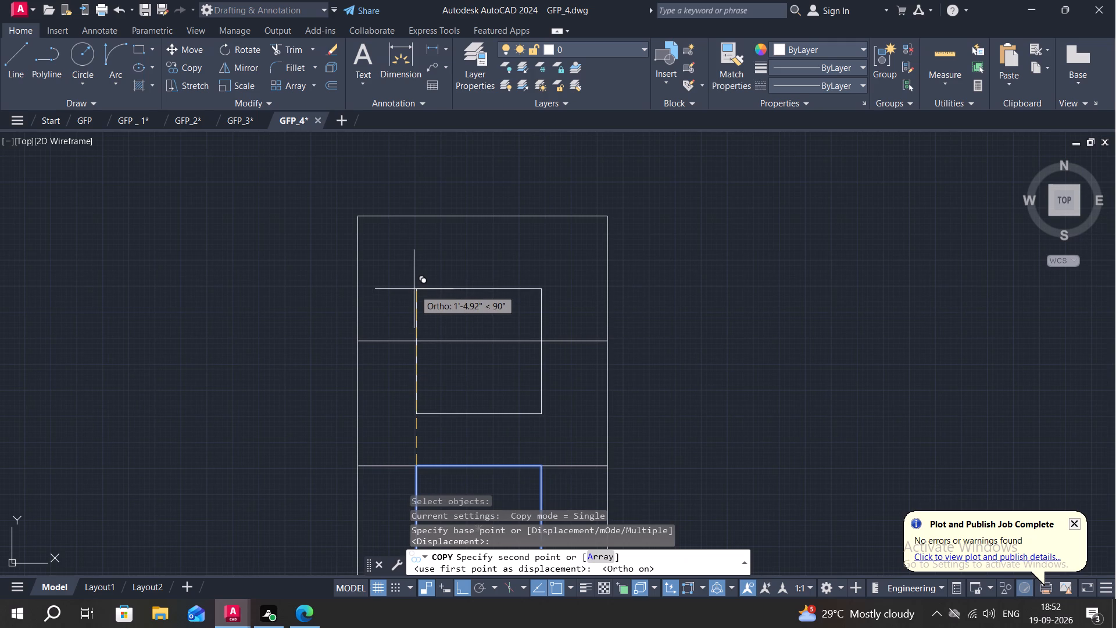
{"action": "left_click", "coordinate": [414, 218]}
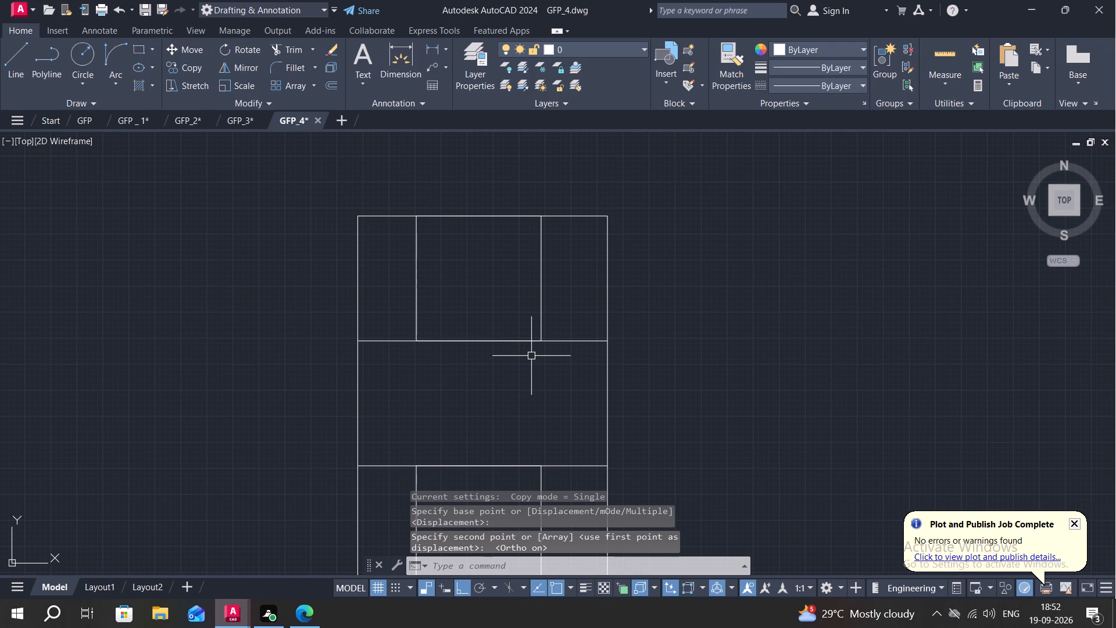
{"action": "key", "text": "Escape"}
{"action": "key", "text": "r"}
{"action": "key", "text": "Escape"}
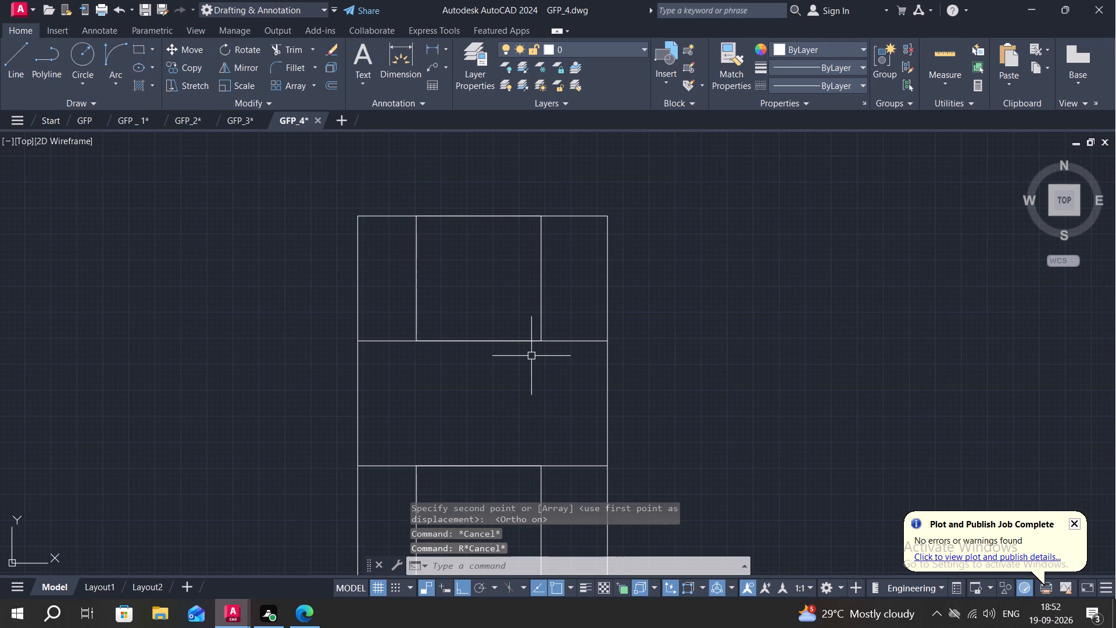
Trim away the two horizontal strip divider lines between the frame's side edges, leaving the upper and lower squares.
{"action": "type", "text": "TR"}
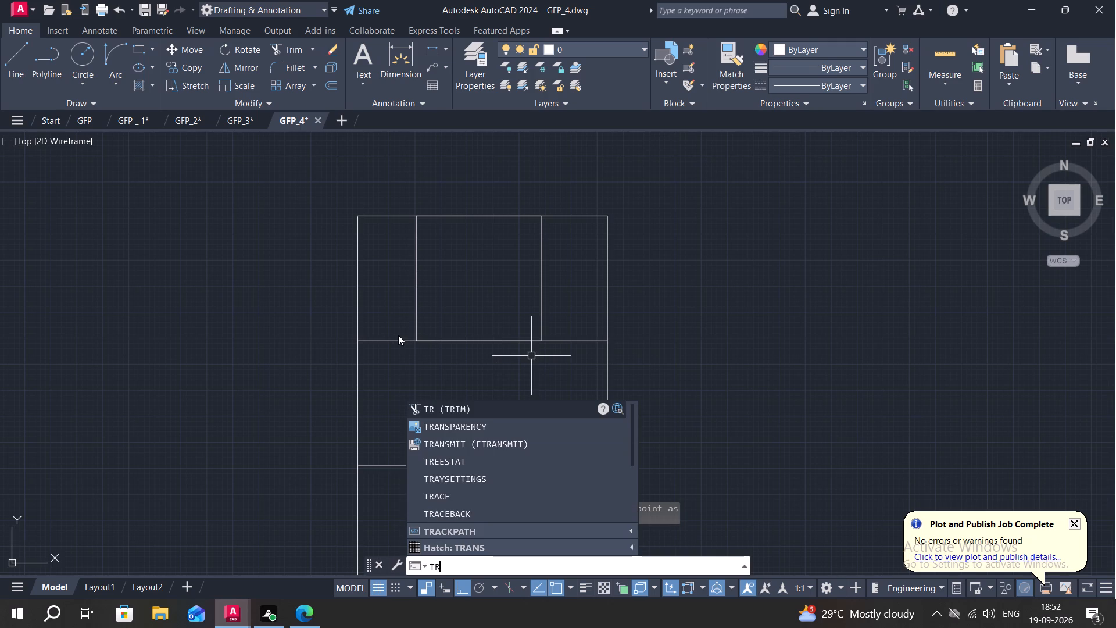
{"action": "key", "text": "space"}
{"action": "key", "text": "space"}
{"action": "left_click", "coordinate": [393, 341]}
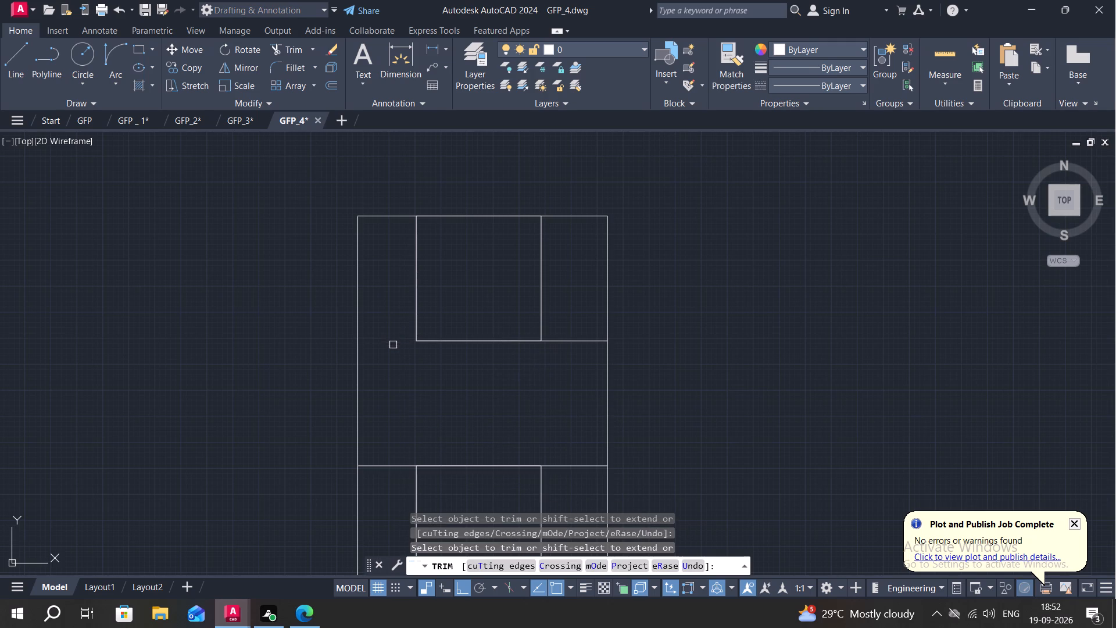
{"action": "left_click", "coordinate": [398, 465]}
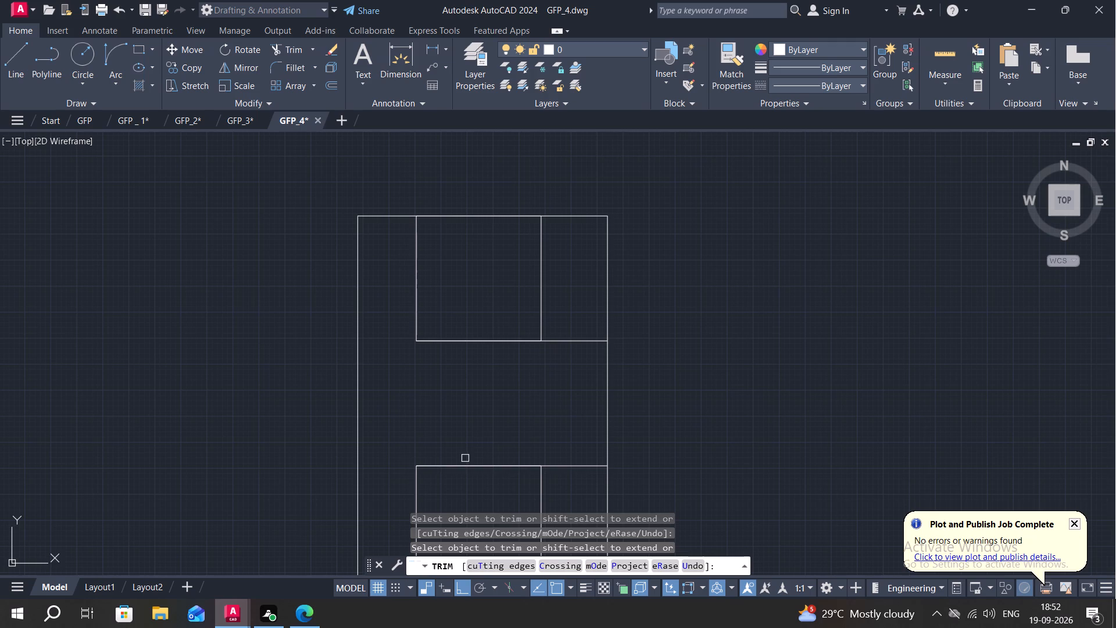
{"action": "left_click", "coordinate": [468, 465]}
{"action": "left_click_drag", "start_coordinate": [579, 466], "coordinate": [573, 462]}
{"action": "left_click", "coordinate": [484, 341]}
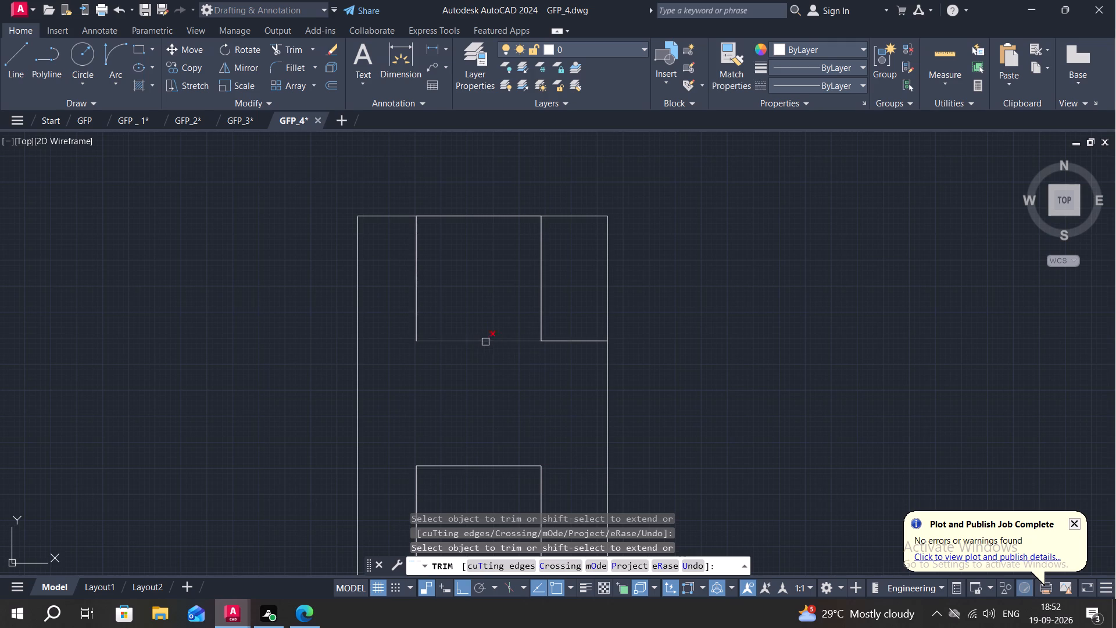
{"action": "left_click", "coordinate": [573, 340]}
{"action": "middle_click_drag", "start_coordinate": [566, 348], "coordinate": [556, 245]}
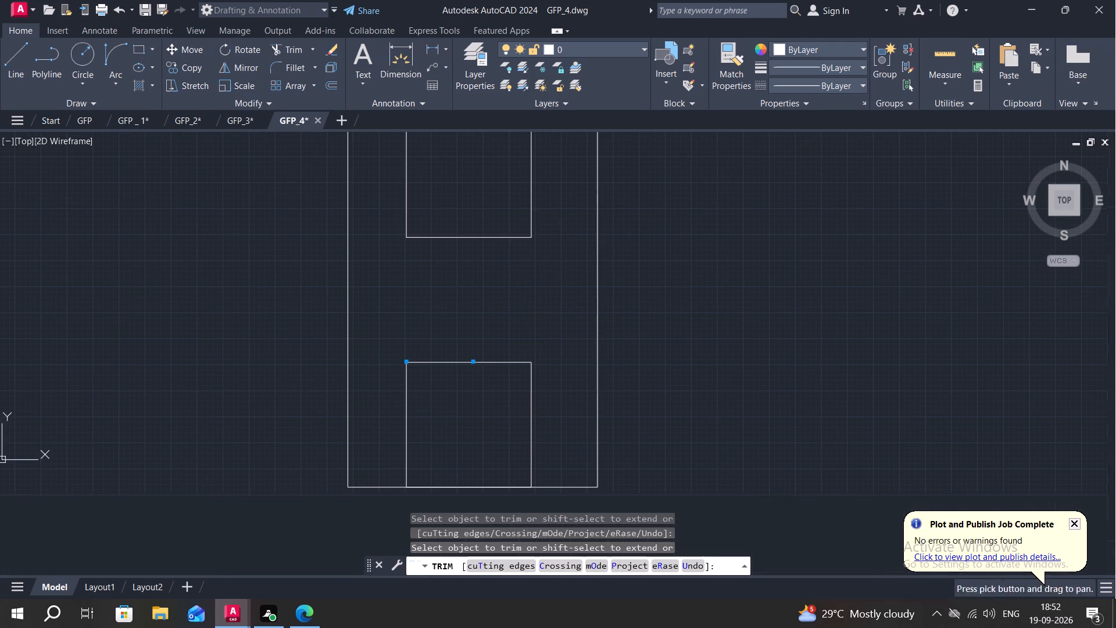
{"action": "key", "text": "Escape"}
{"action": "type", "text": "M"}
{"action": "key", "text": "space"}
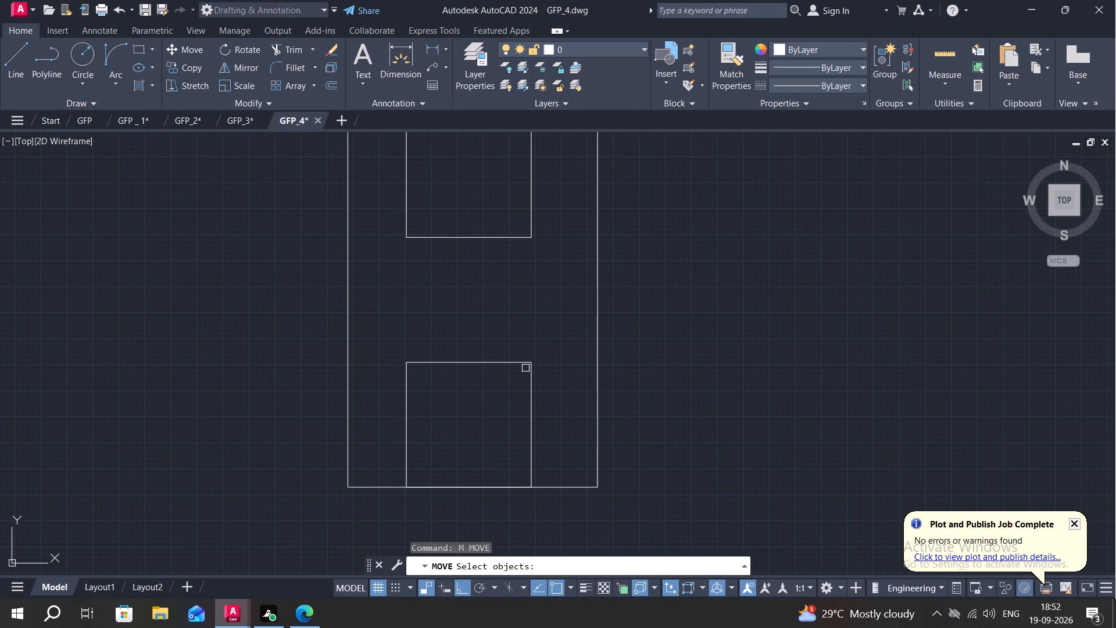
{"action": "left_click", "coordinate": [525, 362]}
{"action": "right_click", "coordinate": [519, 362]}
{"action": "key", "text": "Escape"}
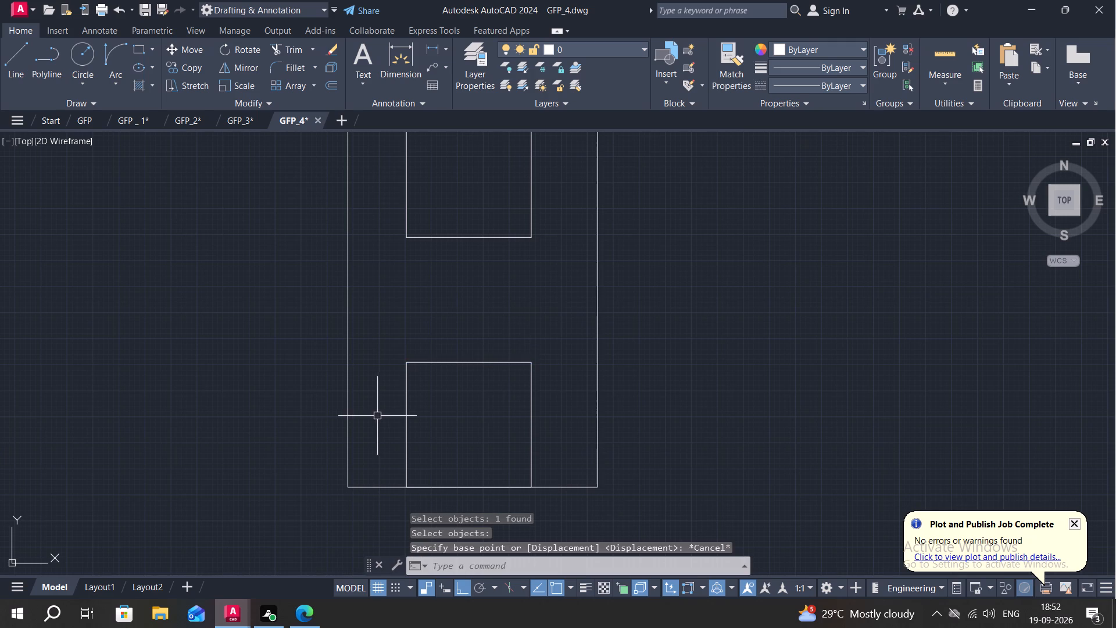
Copy the lower square, including its top line, straight up by about 5.19".
{"action": "left_click_drag", "start_coordinate": [385, 347], "coordinate": [354, 527]}
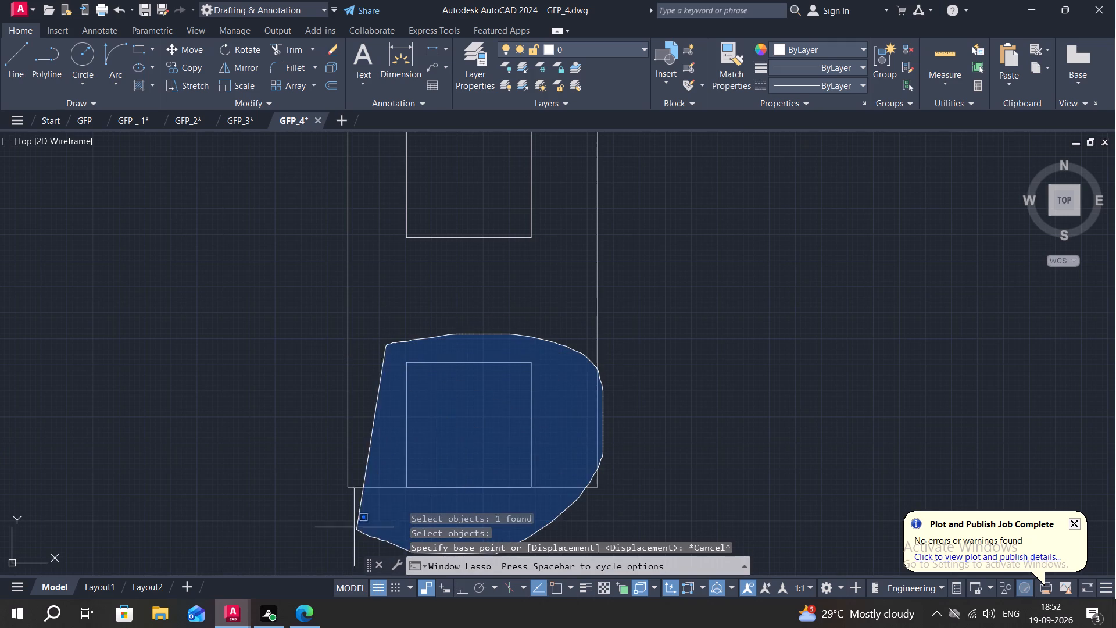
{"action": "left_click_drag", "start_coordinate": [354, 527], "coordinate": [341, 514]}
{"action": "type", "text": "CO"}
{"action": "key", "text": "space"}
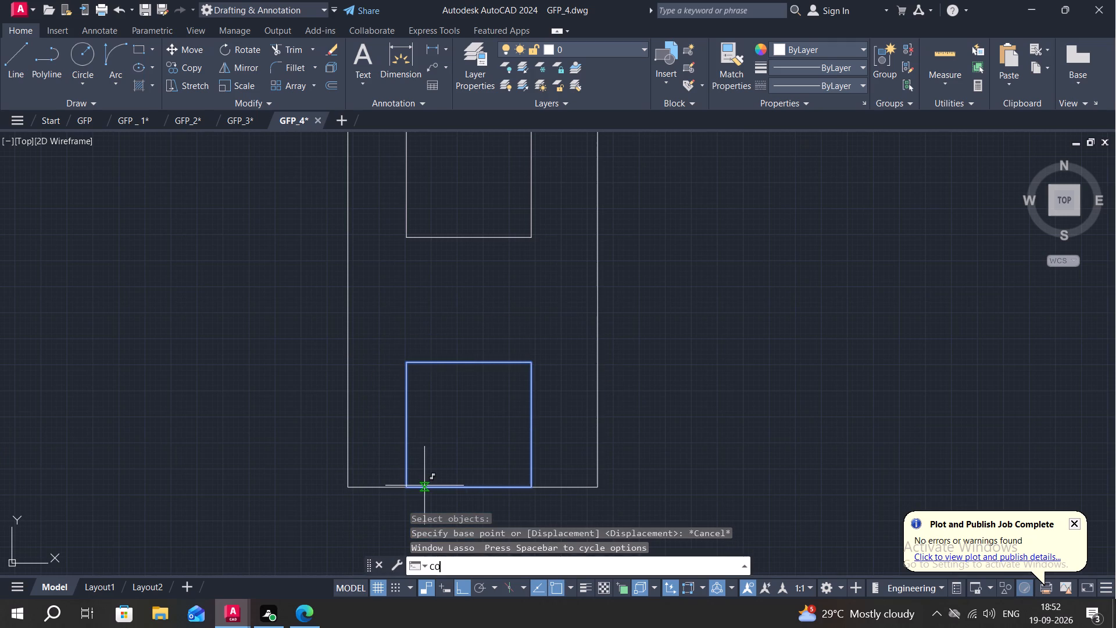
{"action": "left_click", "coordinate": [470, 363]}
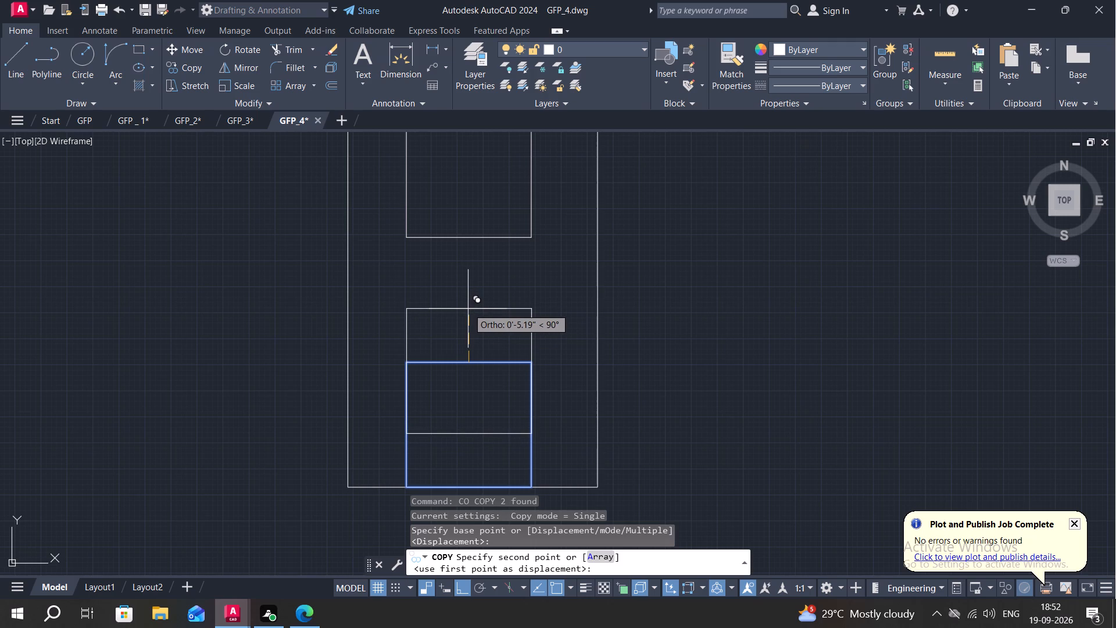
{"action": "left_click", "coordinate": [468, 309]}
Erase the original lower square and its top line, keeping the raised copy.
{"action": "left_click", "coordinate": [484, 361]}
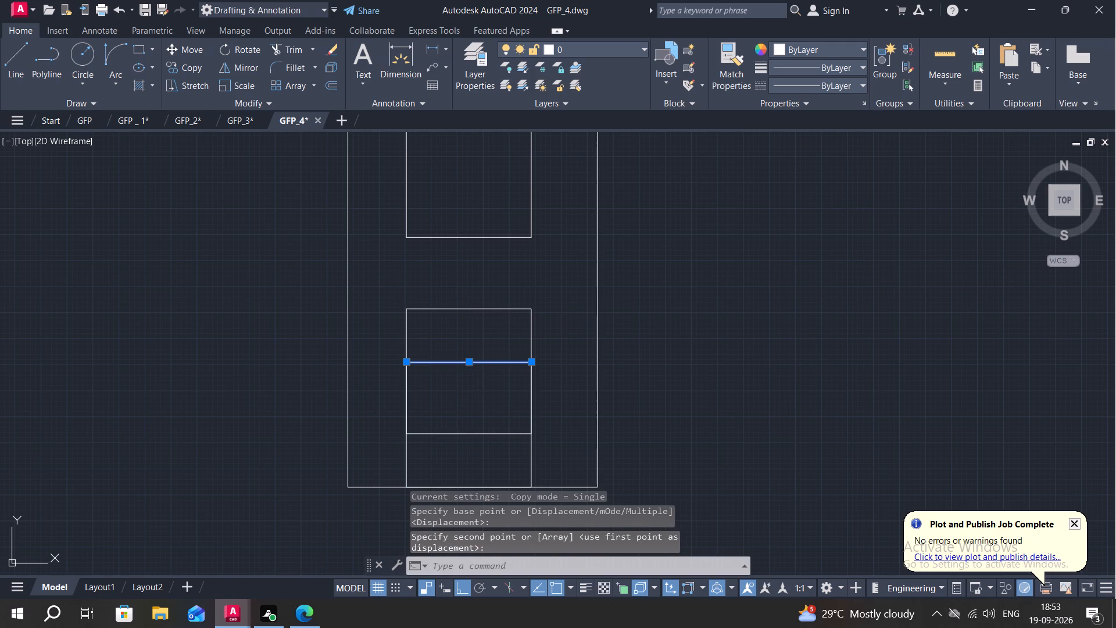
{"action": "left_click", "coordinate": [406, 464]}
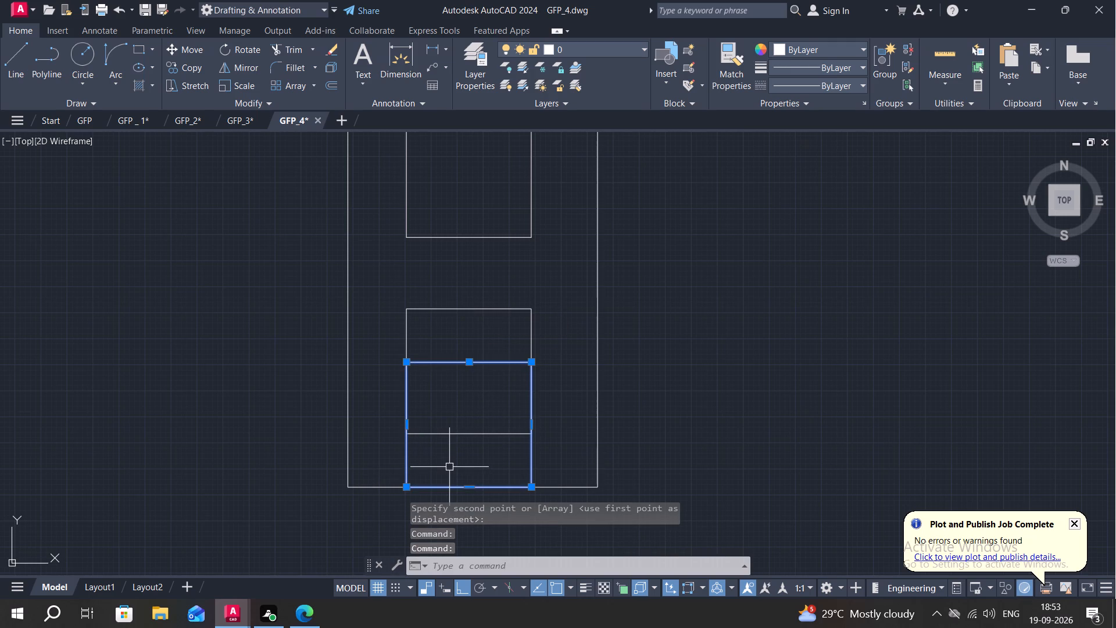
{"action": "key", "text": "Delete"}
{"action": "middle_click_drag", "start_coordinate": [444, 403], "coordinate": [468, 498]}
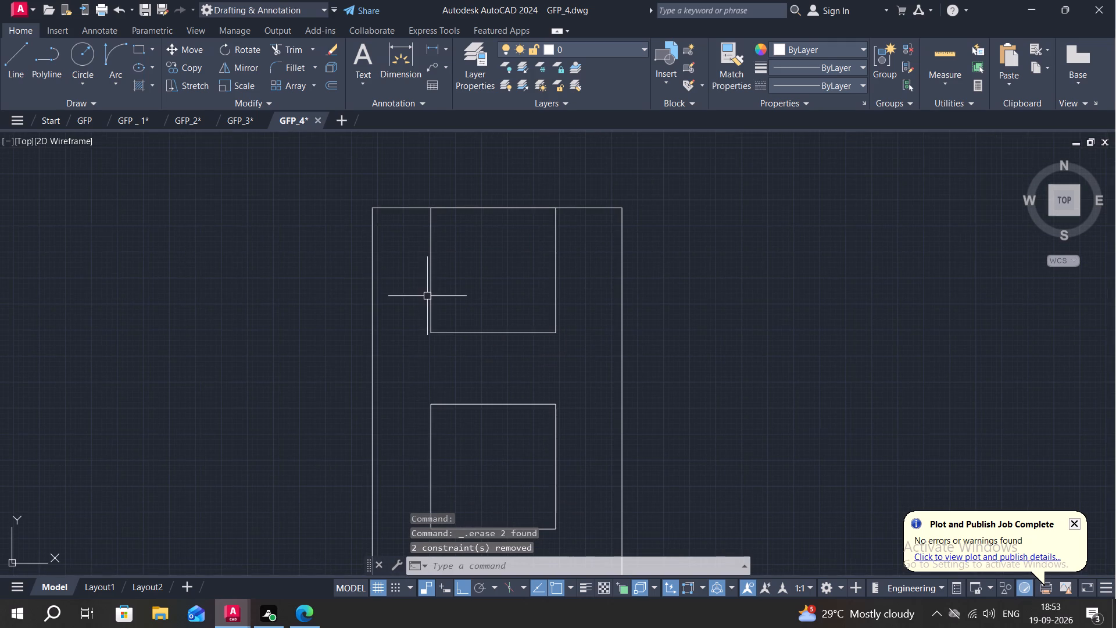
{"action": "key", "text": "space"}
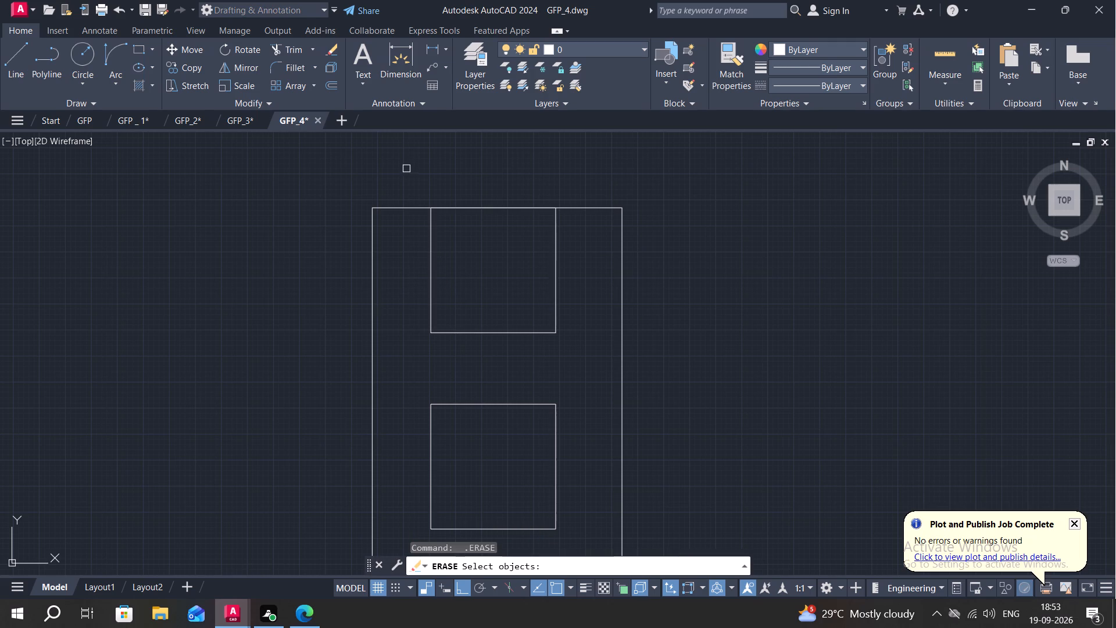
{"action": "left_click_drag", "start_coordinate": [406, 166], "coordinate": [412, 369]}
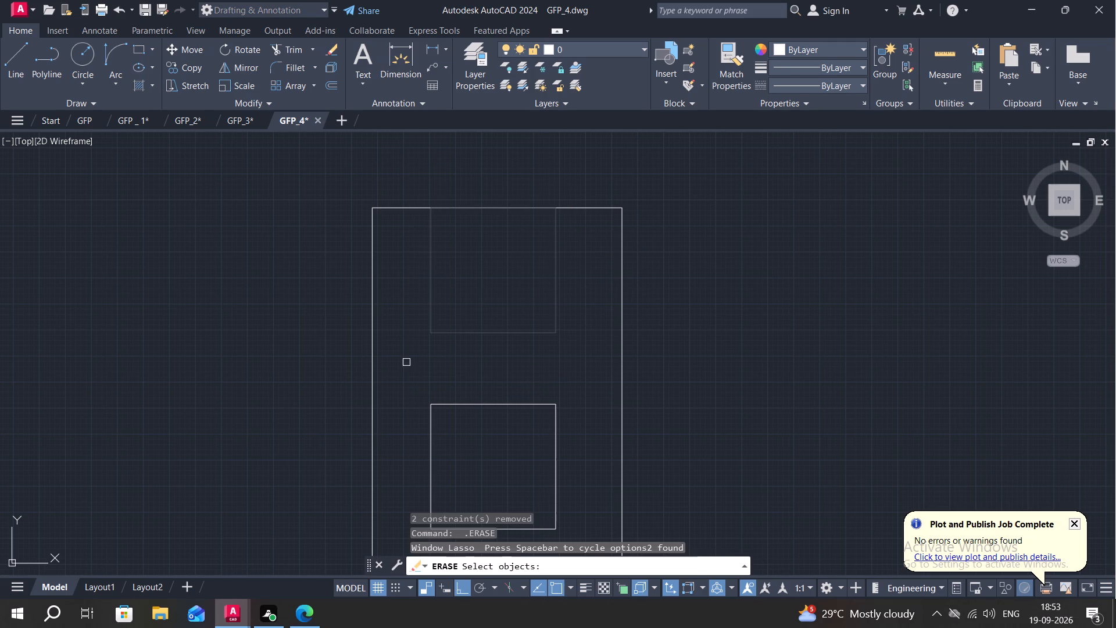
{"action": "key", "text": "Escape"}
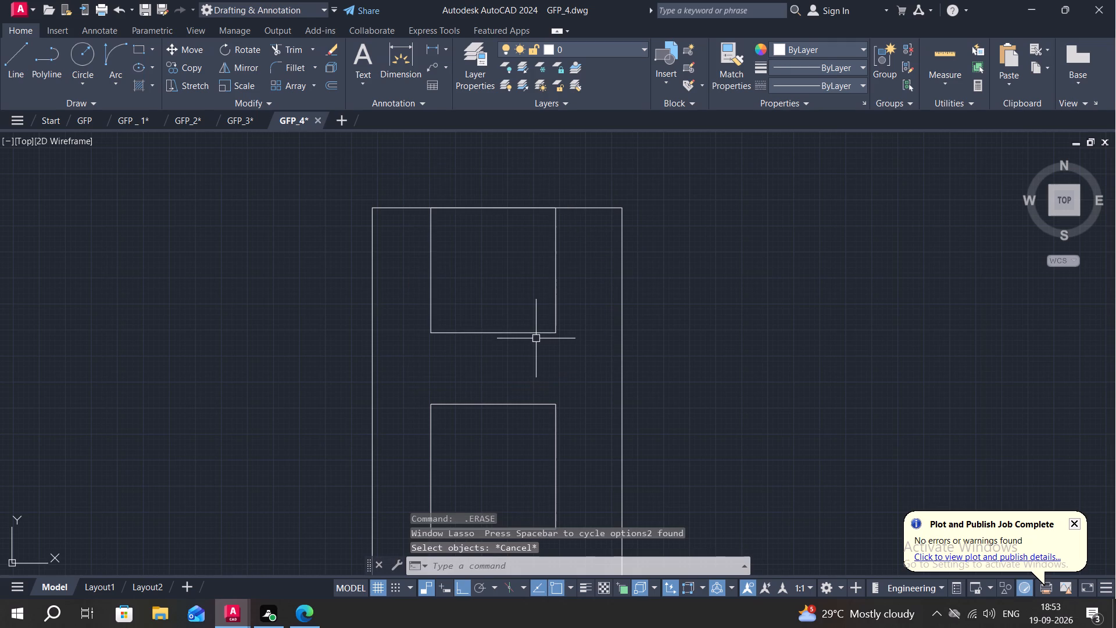
Copy the upper square, including its bottom line, straight down by about 3".
{"action": "left_click", "coordinate": [395, 172]}
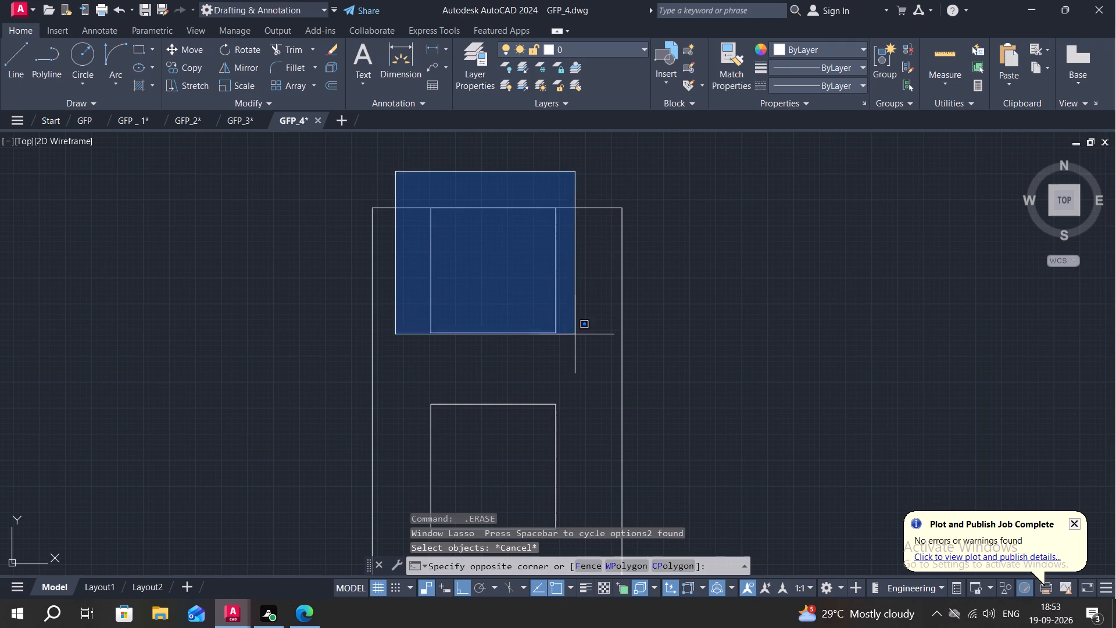
{"action": "left_click", "coordinate": [585, 354]}
{"action": "key", "text": "c"}
{"action": "type", "text": "O"}
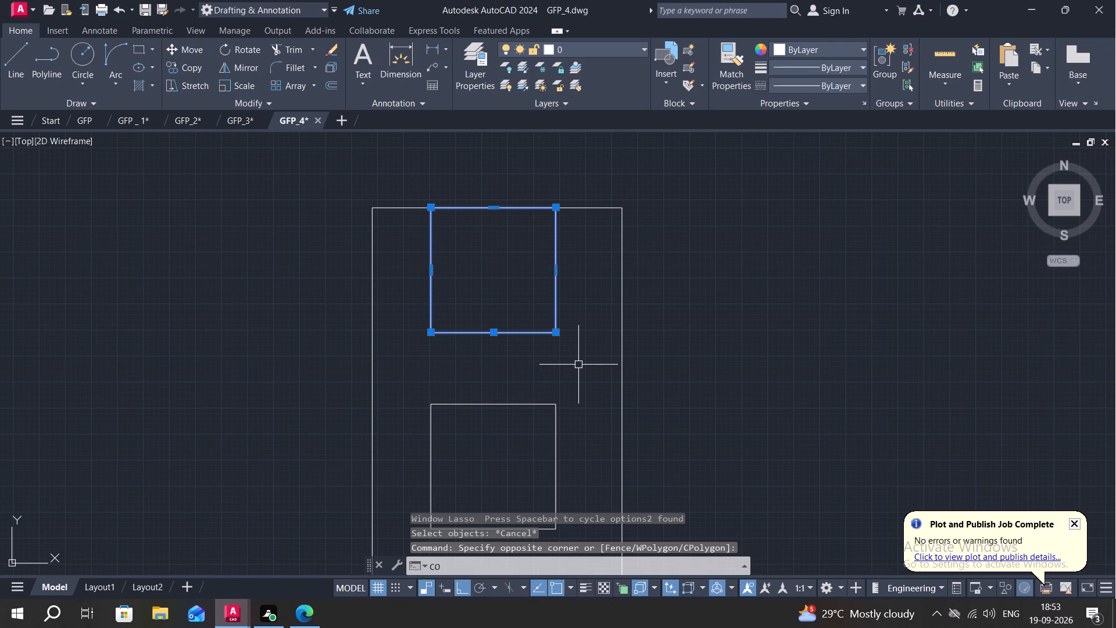
{"action": "key", "text": "space"}
{"action": "left_click", "coordinate": [493, 333]}
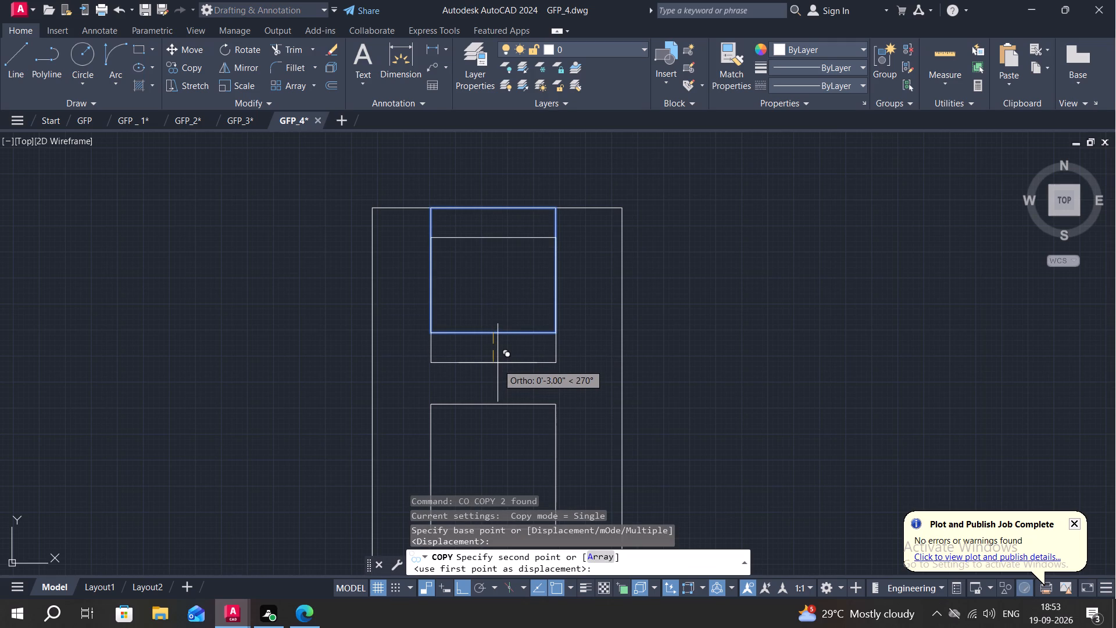
{"action": "left_click", "coordinate": [498, 362]}
{"action": "key", "text": "Escape"}
Remove the original upper square by trimming its top edge and erasing its bottom and side lines, keeping the lowered copy.
{"action": "type", "text": "TR"}
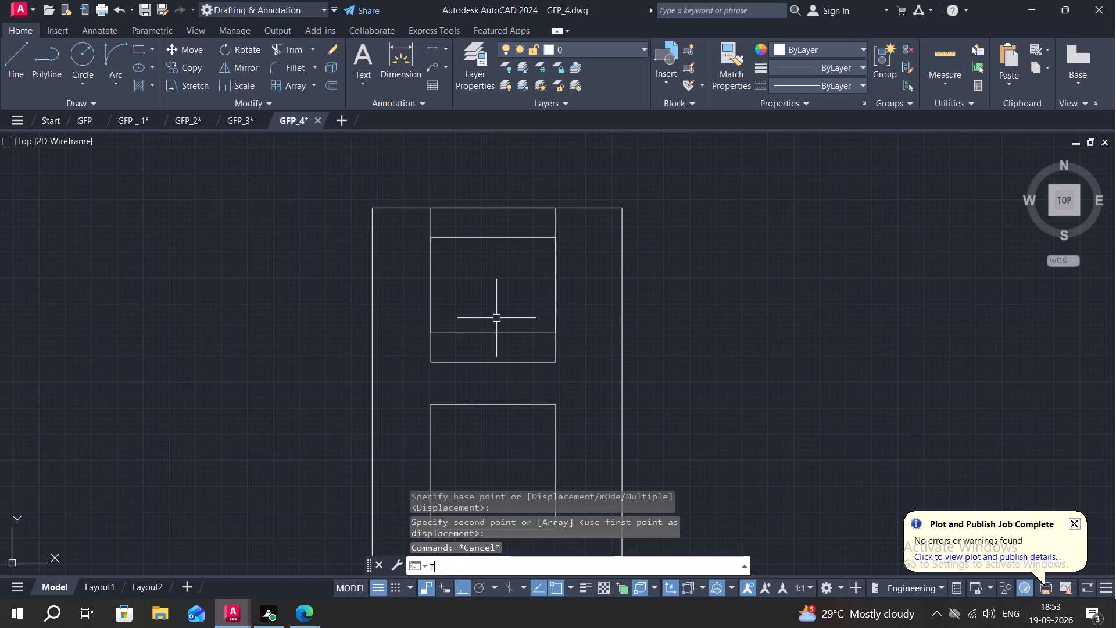
{"action": "key", "text": "space"}
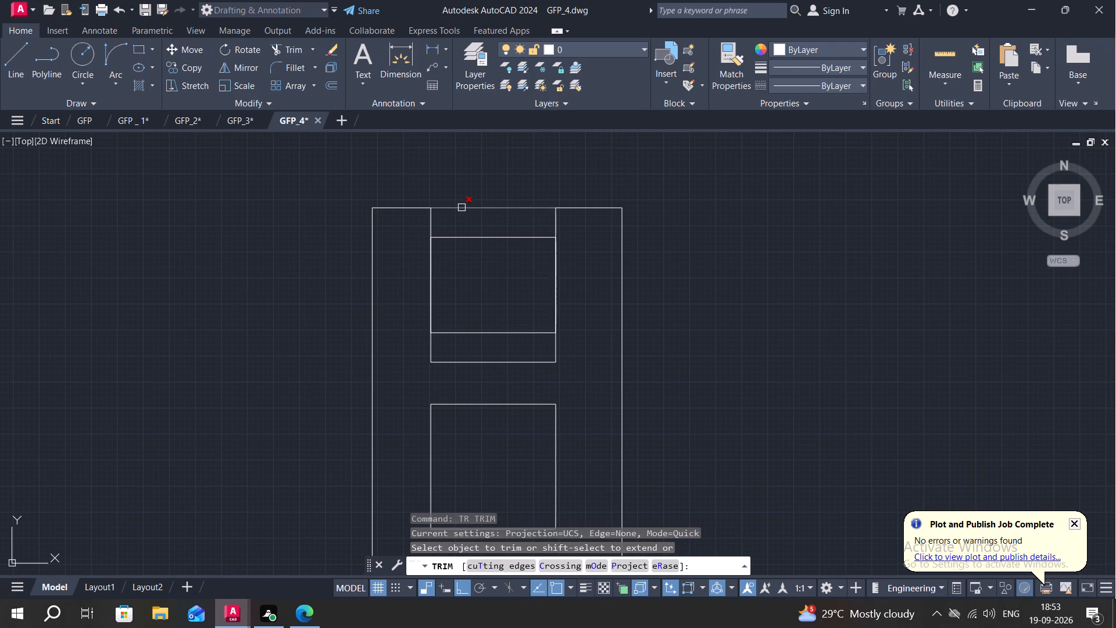
{"action": "left_click", "coordinate": [462, 208]}
{"action": "key", "text": "Escape"}
{"action": "left_click", "coordinate": [430, 223]}
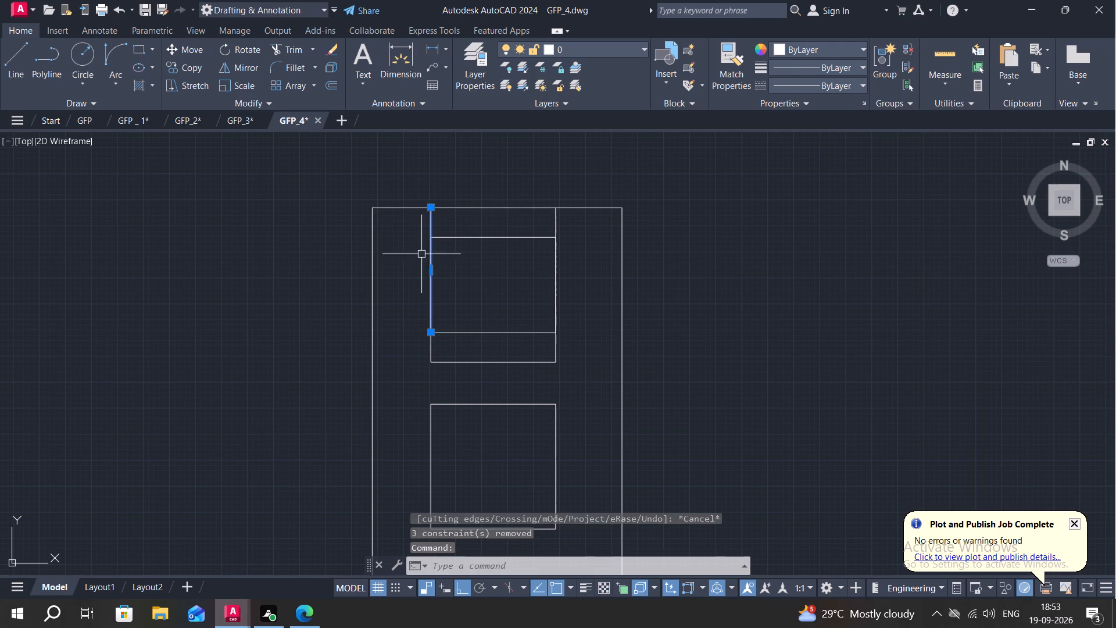
{"action": "key", "text": "Escape"}
{"action": "left_click", "coordinate": [488, 334]}
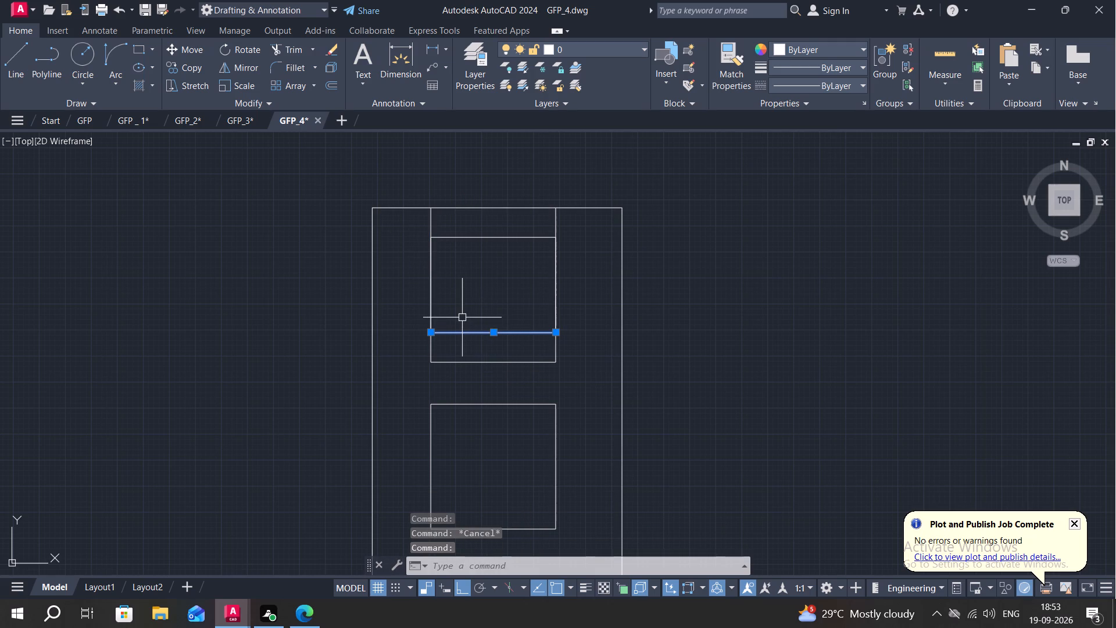
{"action": "key", "text": "Delete"}
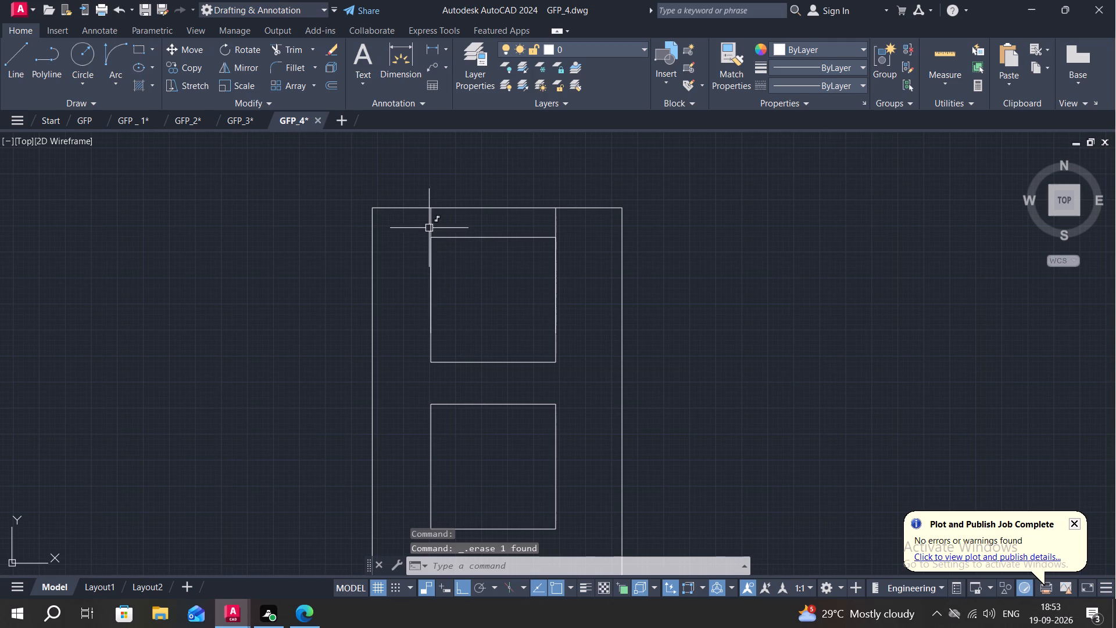
{"action": "left_click", "coordinate": [430, 224]}
{"action": "key", "text": "Delete"}
{"action": "left_click", "coordinate": [555, 220]}
{"action": "key", "text": "Delete"}
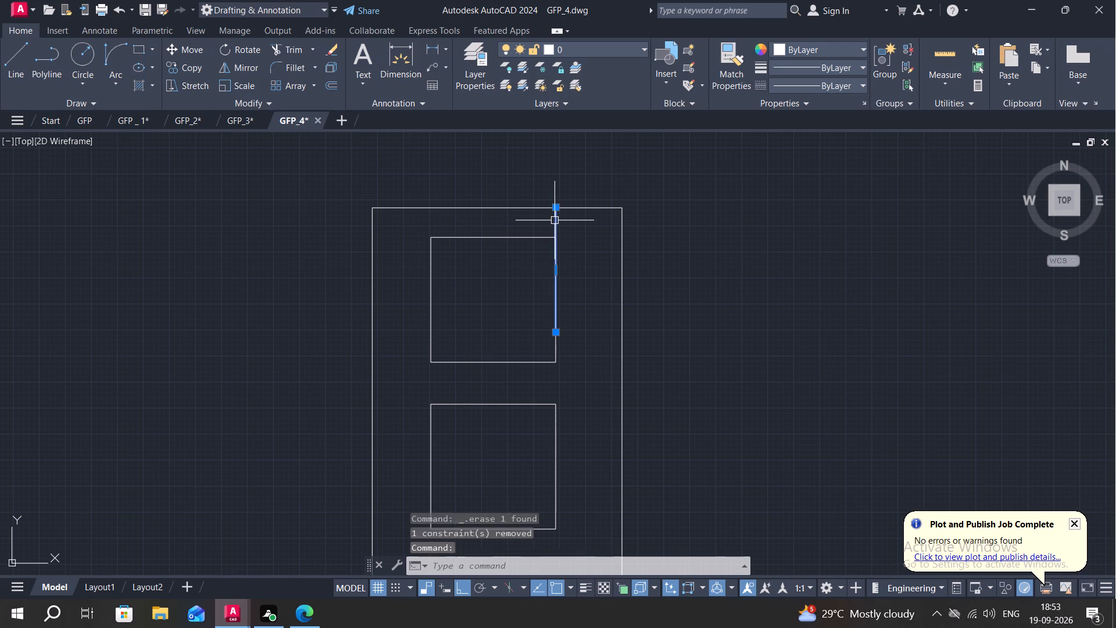
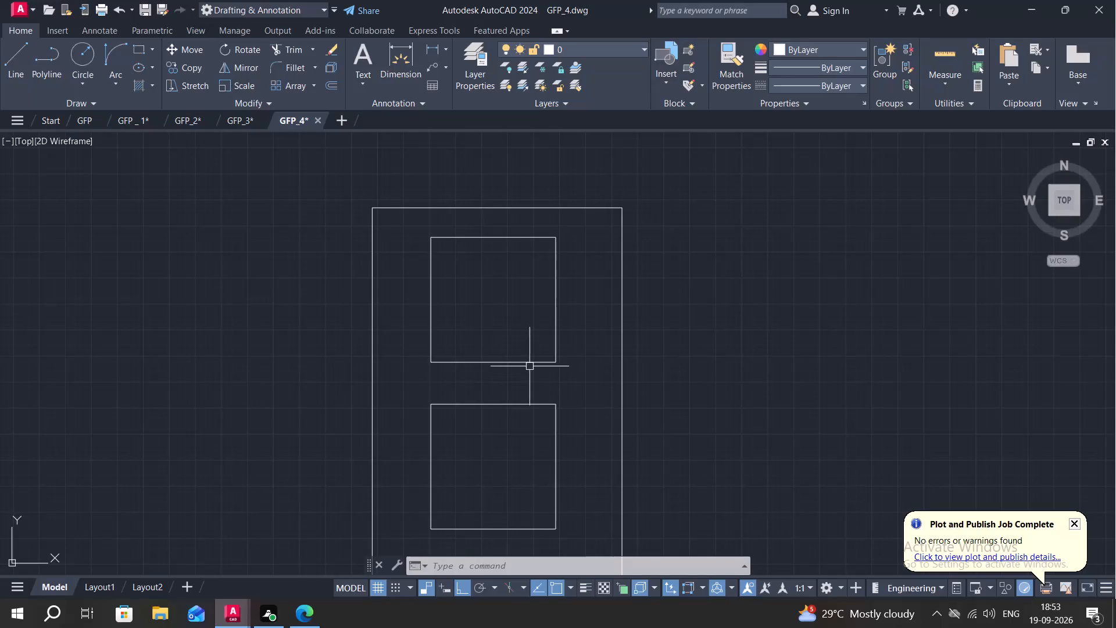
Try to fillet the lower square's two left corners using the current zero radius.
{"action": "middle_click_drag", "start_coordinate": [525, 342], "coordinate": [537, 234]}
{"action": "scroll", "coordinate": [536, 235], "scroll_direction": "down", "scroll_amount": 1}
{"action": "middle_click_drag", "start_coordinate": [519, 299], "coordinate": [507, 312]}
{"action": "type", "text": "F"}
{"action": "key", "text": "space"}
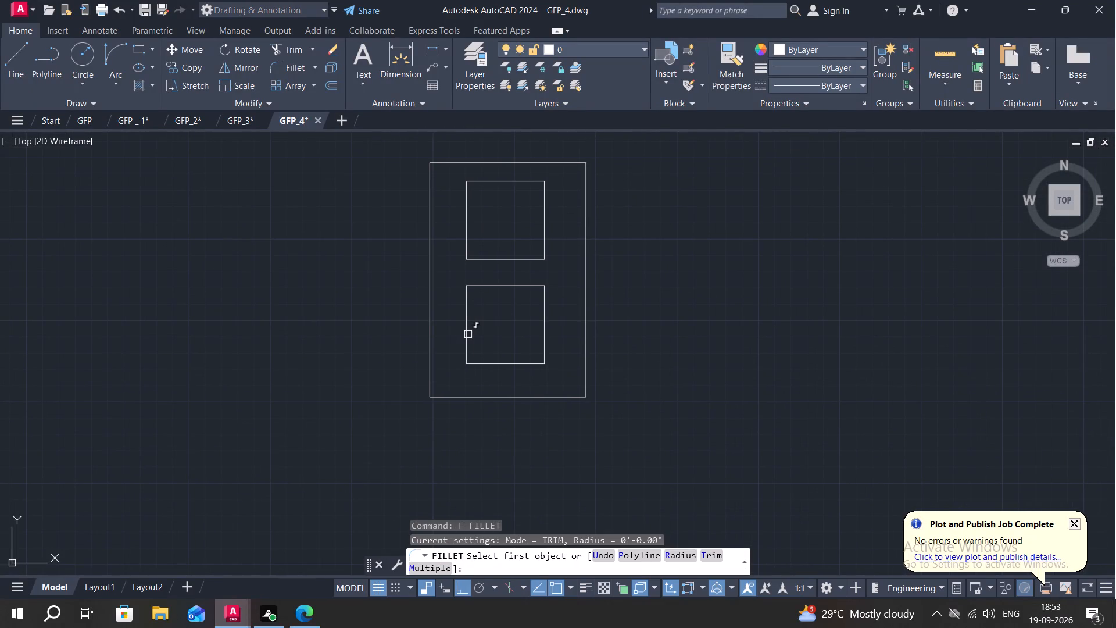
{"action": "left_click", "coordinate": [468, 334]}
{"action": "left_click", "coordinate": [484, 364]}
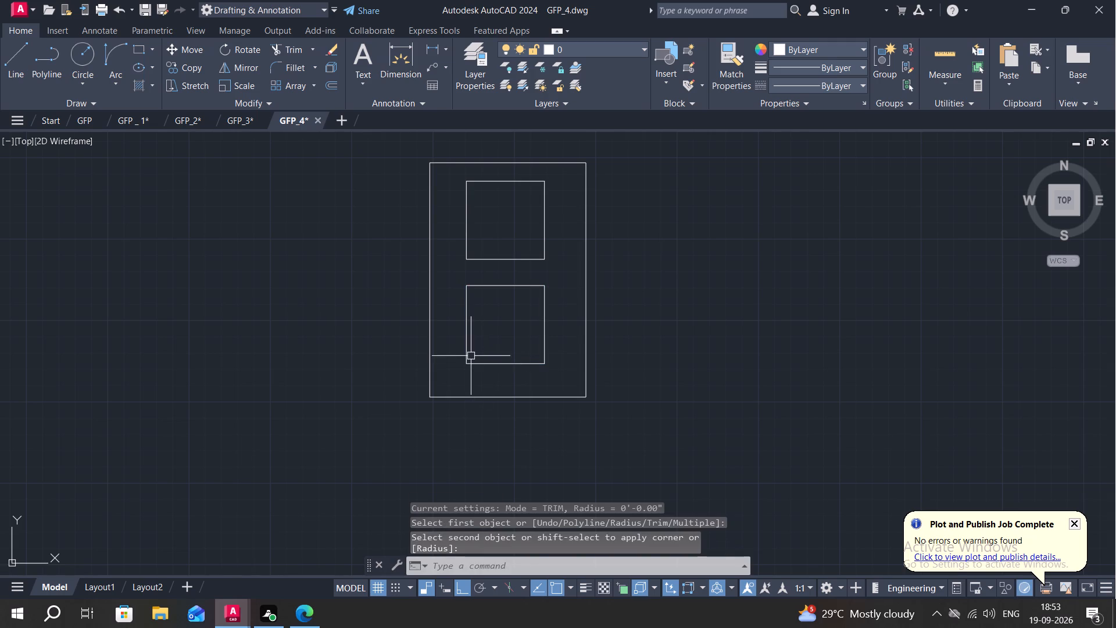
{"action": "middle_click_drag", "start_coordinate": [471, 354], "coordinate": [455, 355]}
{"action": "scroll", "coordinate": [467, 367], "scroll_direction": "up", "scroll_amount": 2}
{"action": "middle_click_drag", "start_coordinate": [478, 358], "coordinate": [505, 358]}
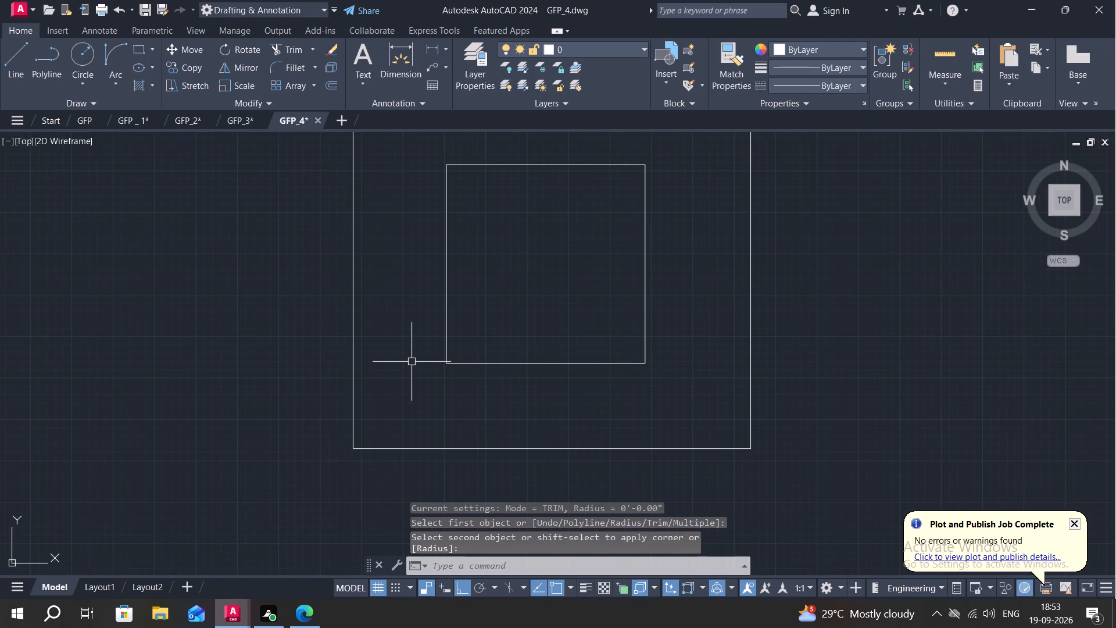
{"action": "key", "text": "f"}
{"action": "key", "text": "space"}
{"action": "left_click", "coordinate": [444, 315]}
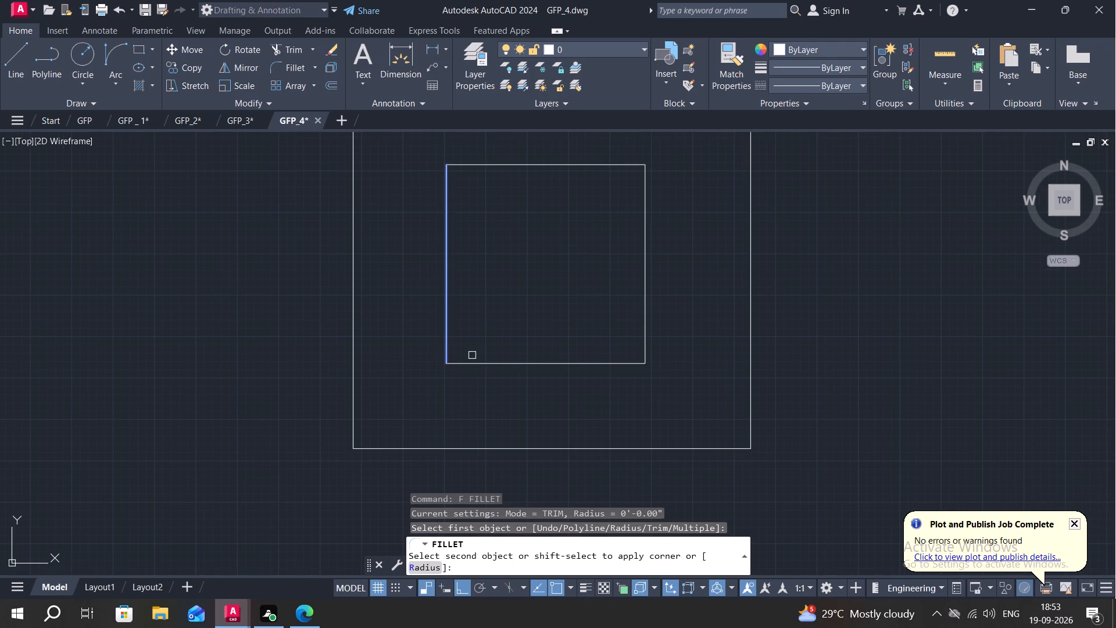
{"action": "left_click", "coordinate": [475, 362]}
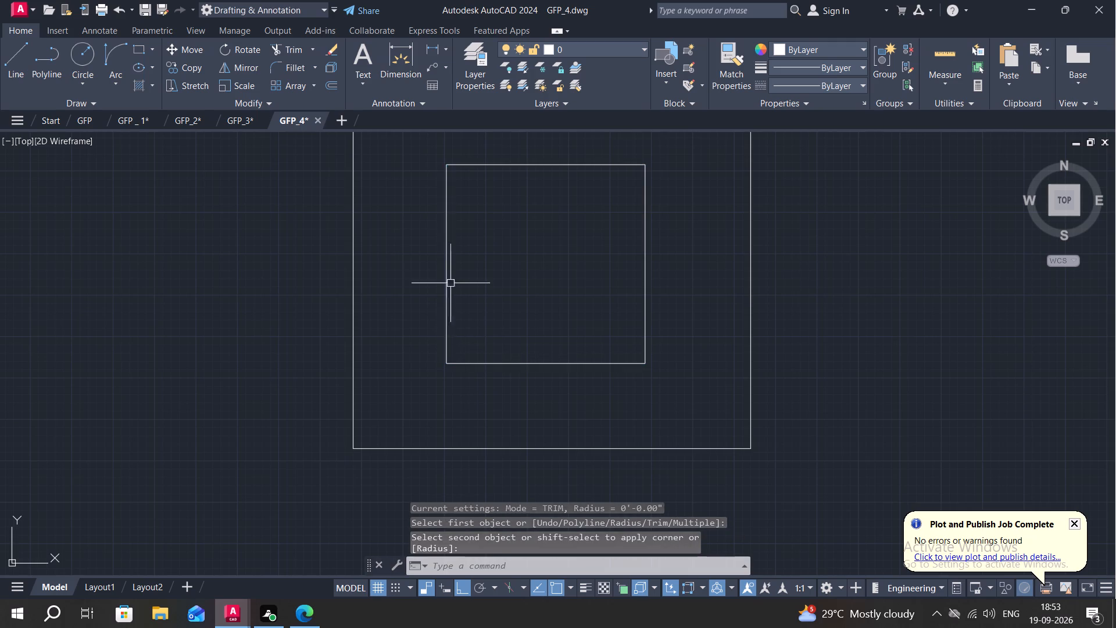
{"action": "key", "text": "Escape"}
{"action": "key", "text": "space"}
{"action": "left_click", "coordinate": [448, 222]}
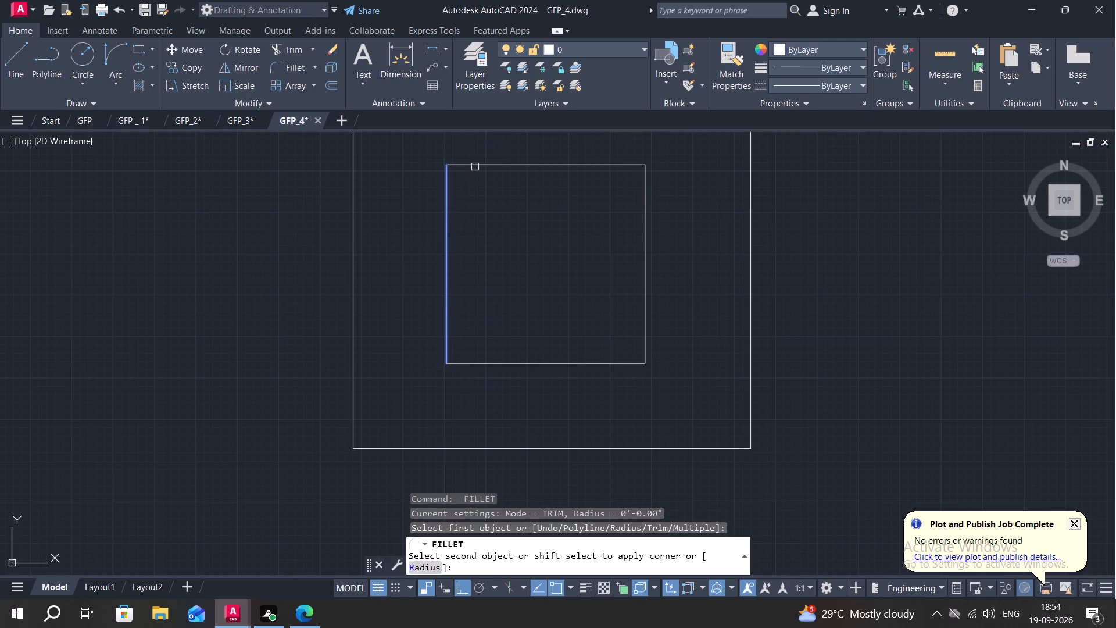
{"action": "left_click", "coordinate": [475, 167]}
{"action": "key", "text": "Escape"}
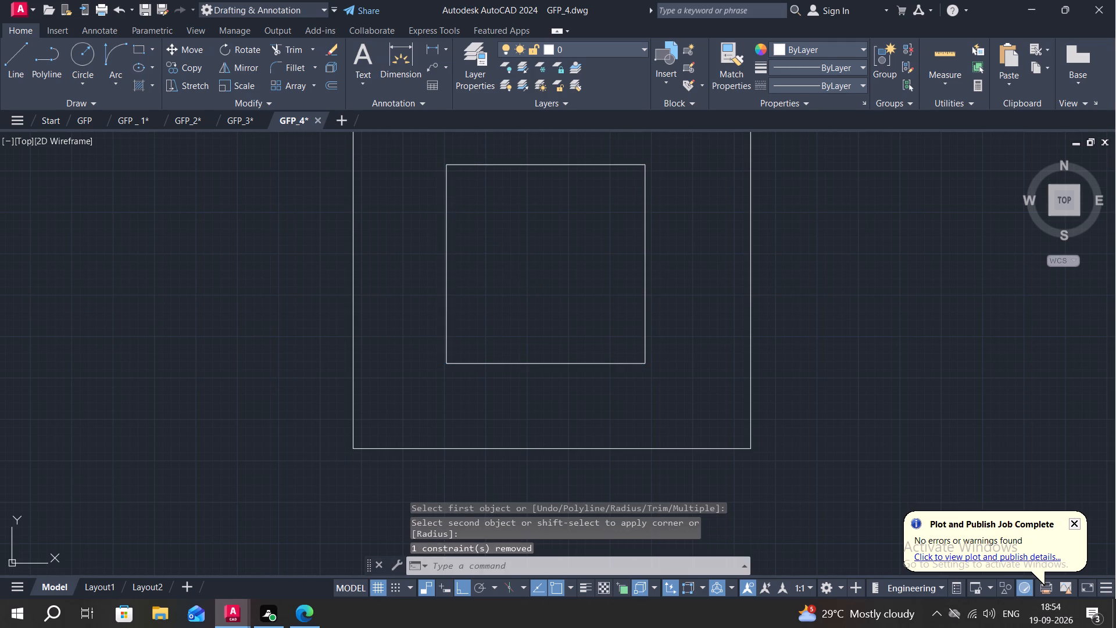
Break the lower square's outline at its corner points using Break at Point.
{"action": "type", "text": "BR"}
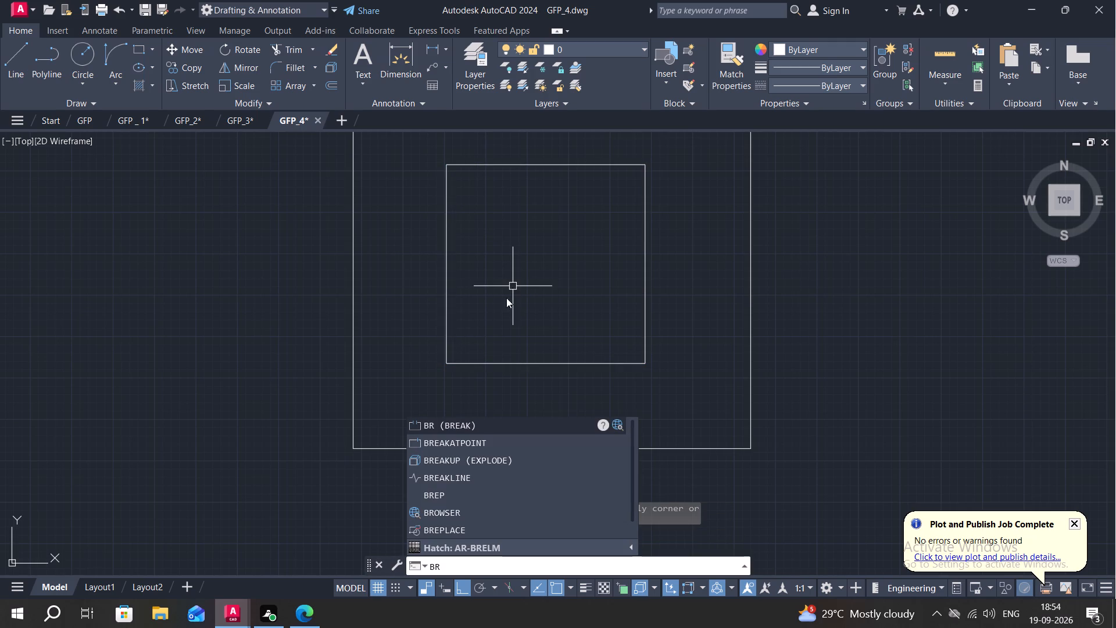
{"action": "left_click", "coordinate": [477, 437]}
{"action": "left_click", "coordinate": [446, 298]}
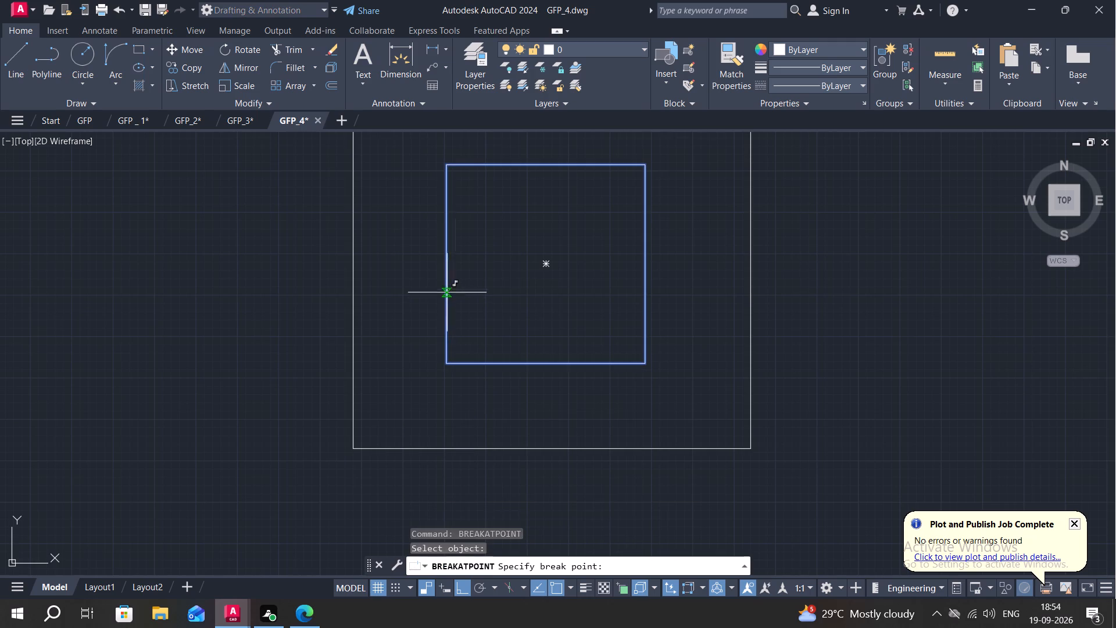
{"action": "left_click", "coordinate": [449, 162]}
{"action": "key", "text": "space"}
{"action": "left_click", "coordinate": [493, 163]}
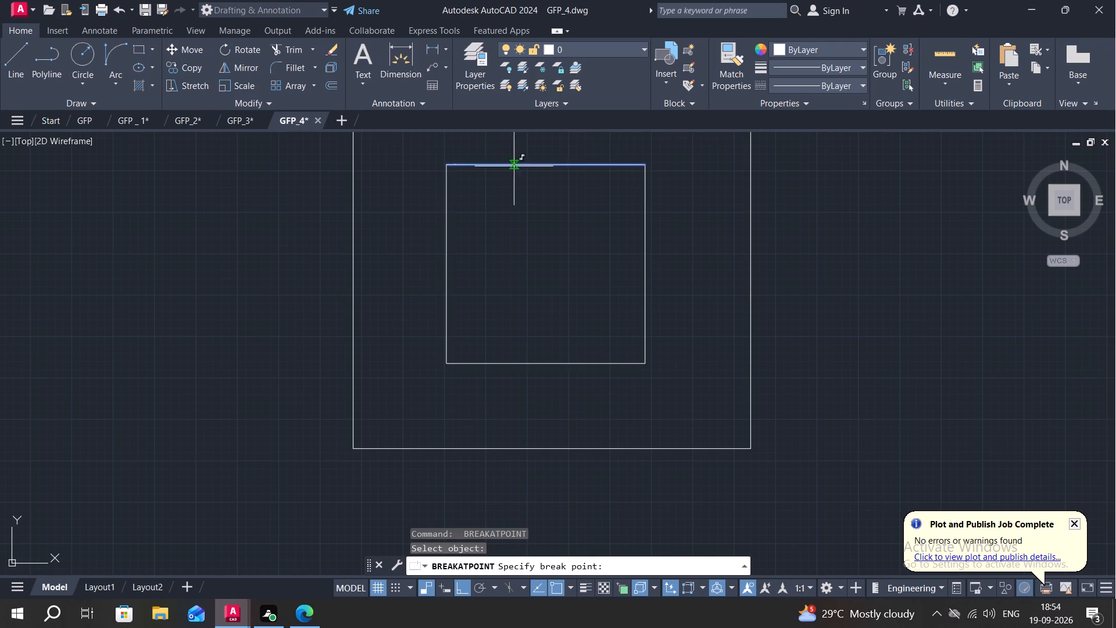
{"action": "key", "text": "space"}
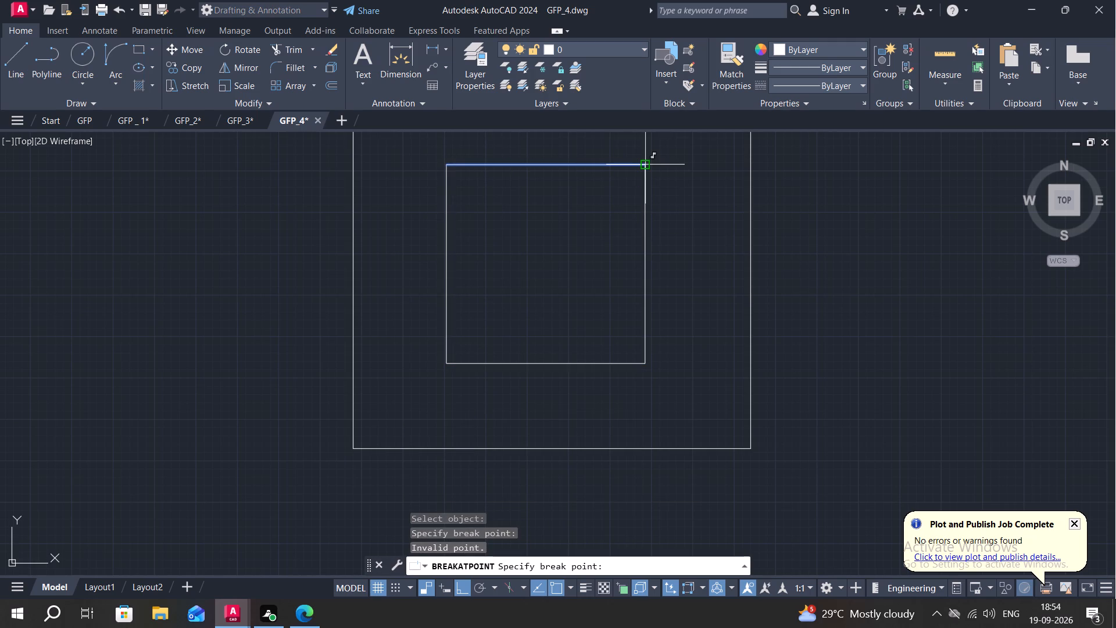
{"action": "left_click", "coordinate": [645, 164]}
{"action": "key", "text": "Escape"}
{"action": "key", "text": "space"}
{"action": "left_click", "coordinate": [645, 209]}
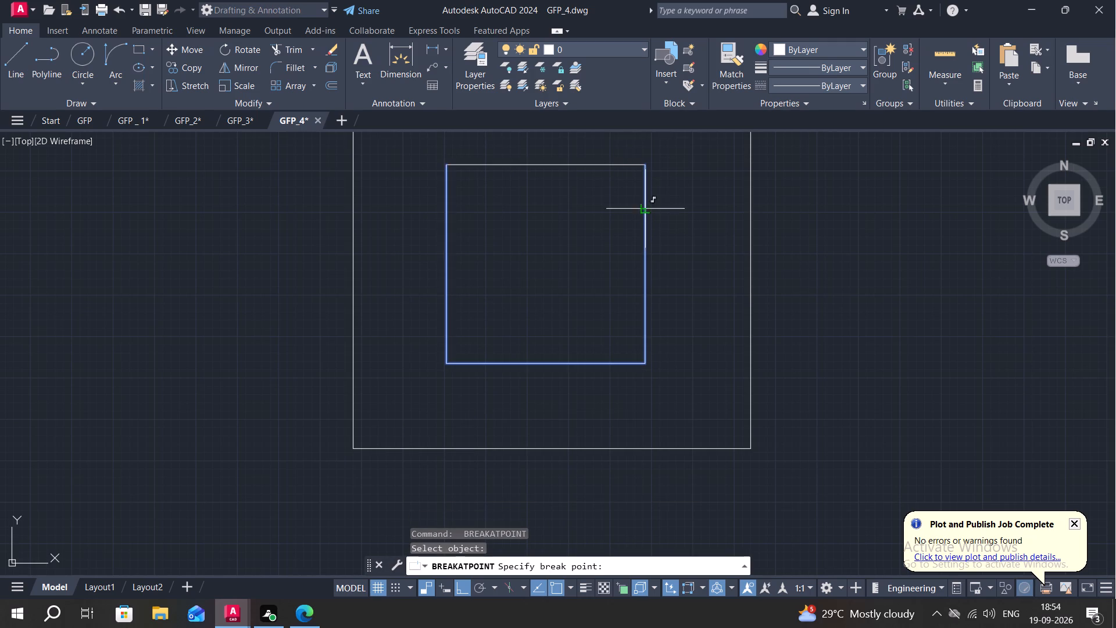
{"action": "left_click", "coordinate": [644, 359]}
{"action": "key", "text": "space"}
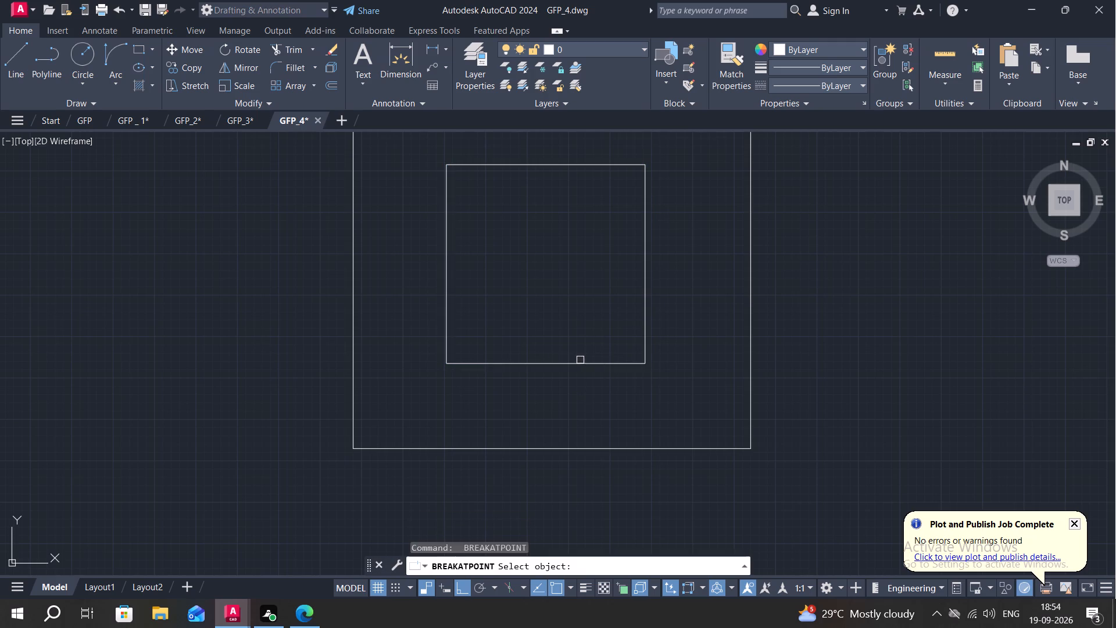
{"action": "left_click", "coordinate": [582, 363]}
{"action": "left_click", "coordinate": [446, 364]}
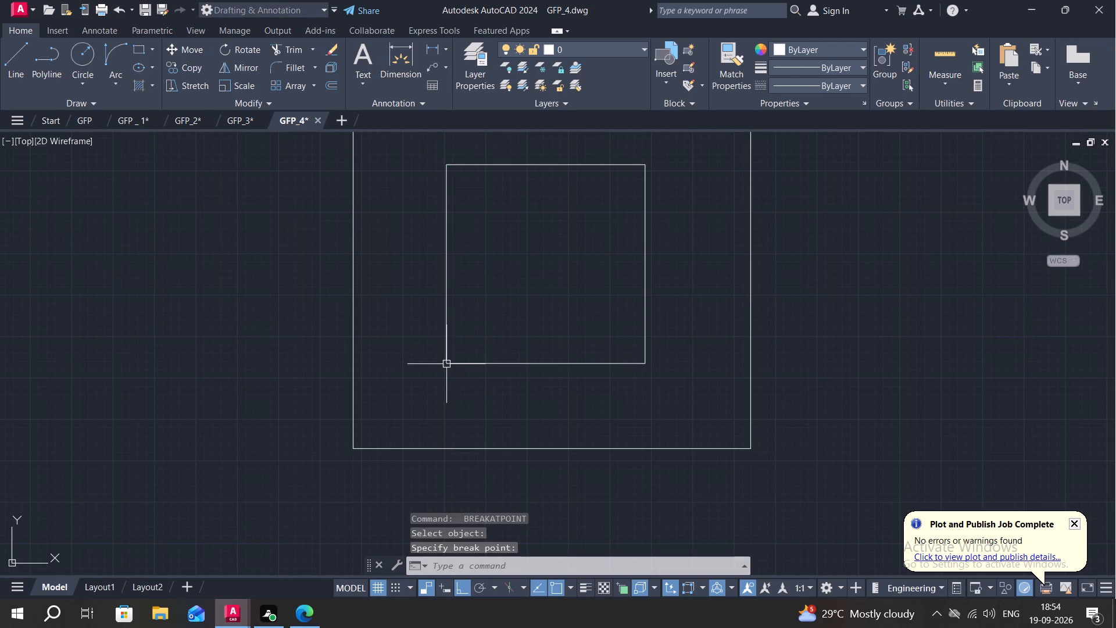
{"action": "key", "text": "Escape"}
Fillet all four corners of the lower square with a 3-inch radius.
{"action": "key", "text": "f"}
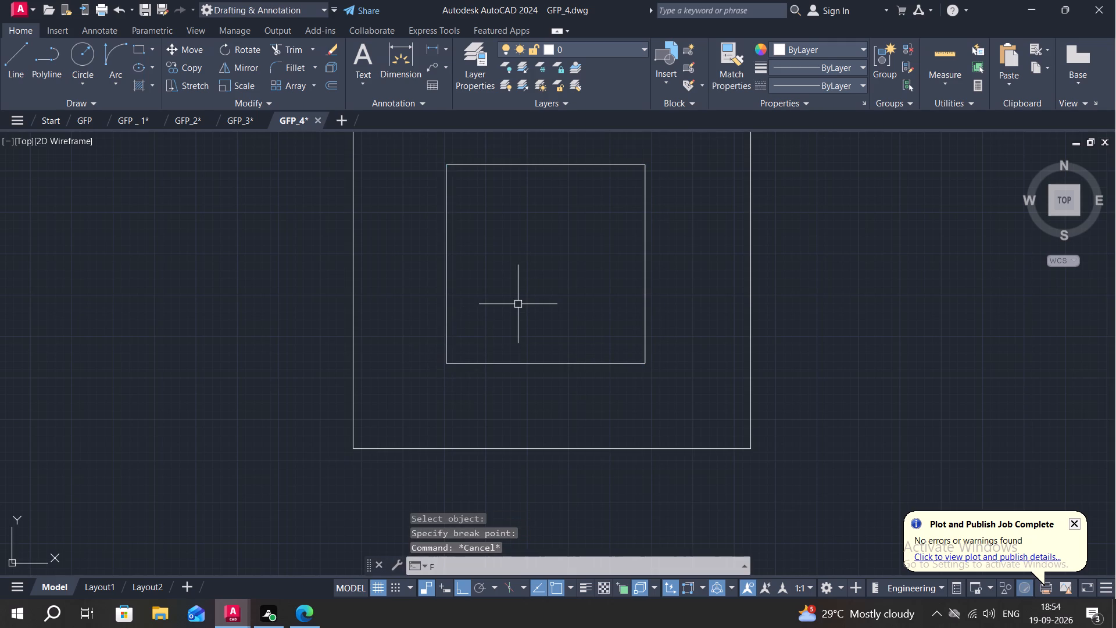
{"action": "key", "text": "space"}
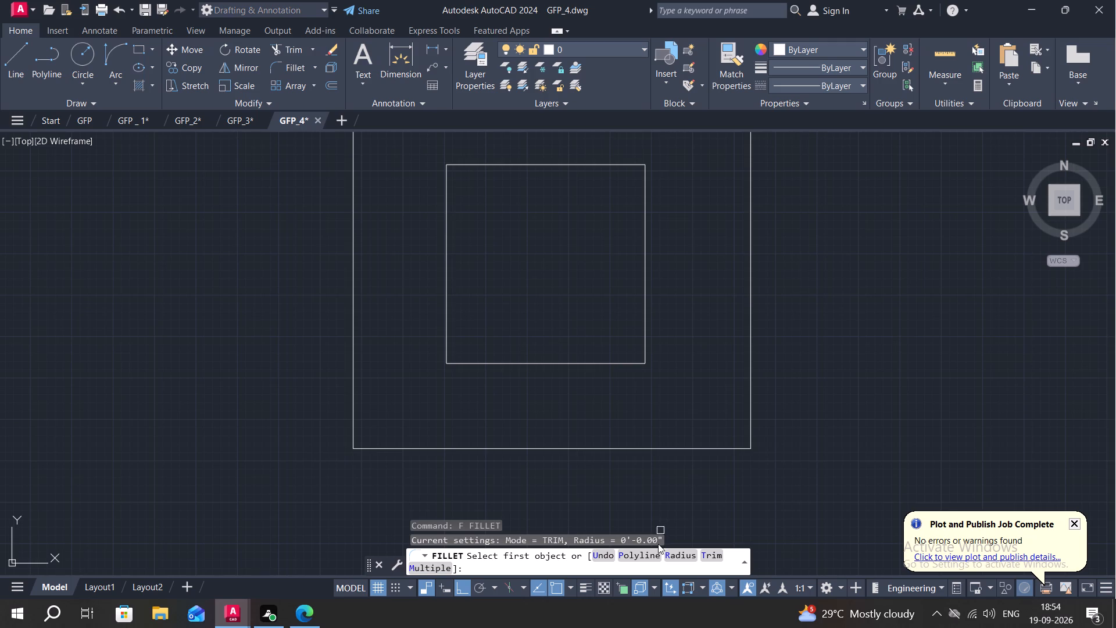
{"action": "left_click", "coordinate": [668, 556]}
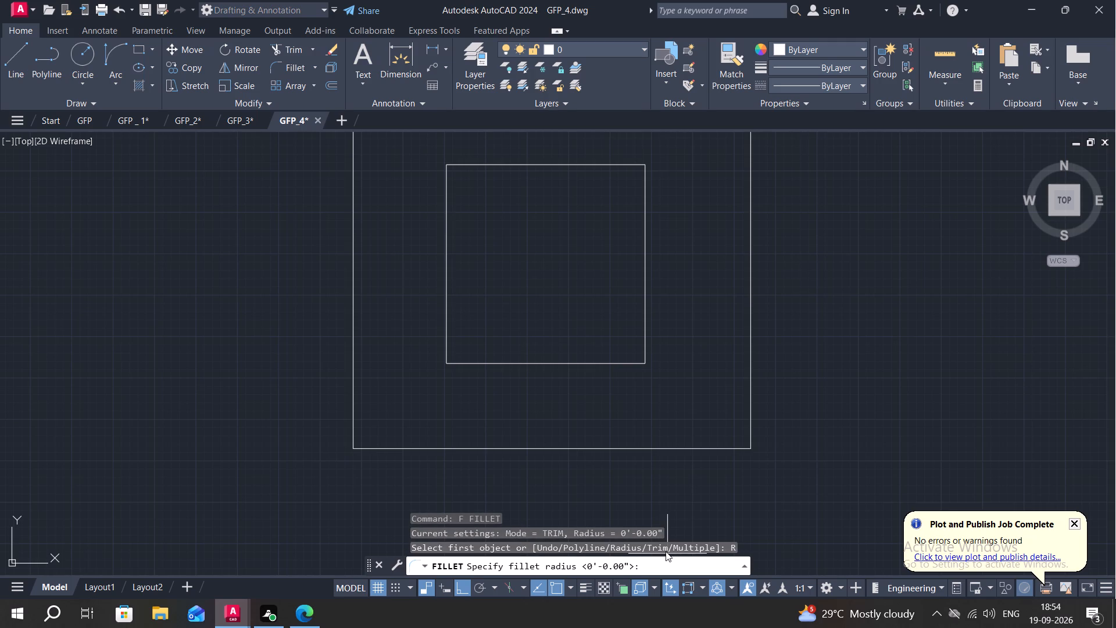
{"action": "key", "text": "3"}
{"action": "key", "text": "space"}
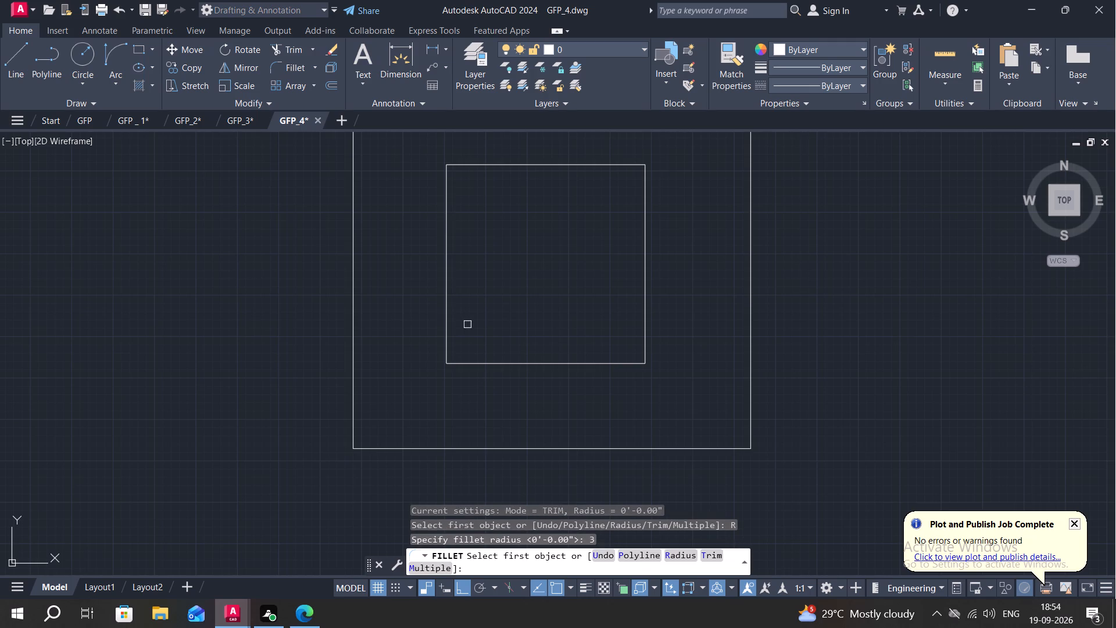
{"action": "left_click", "coordinate": [448, 304]}
{"action": "left_click", "coordinate": [475, 363]}
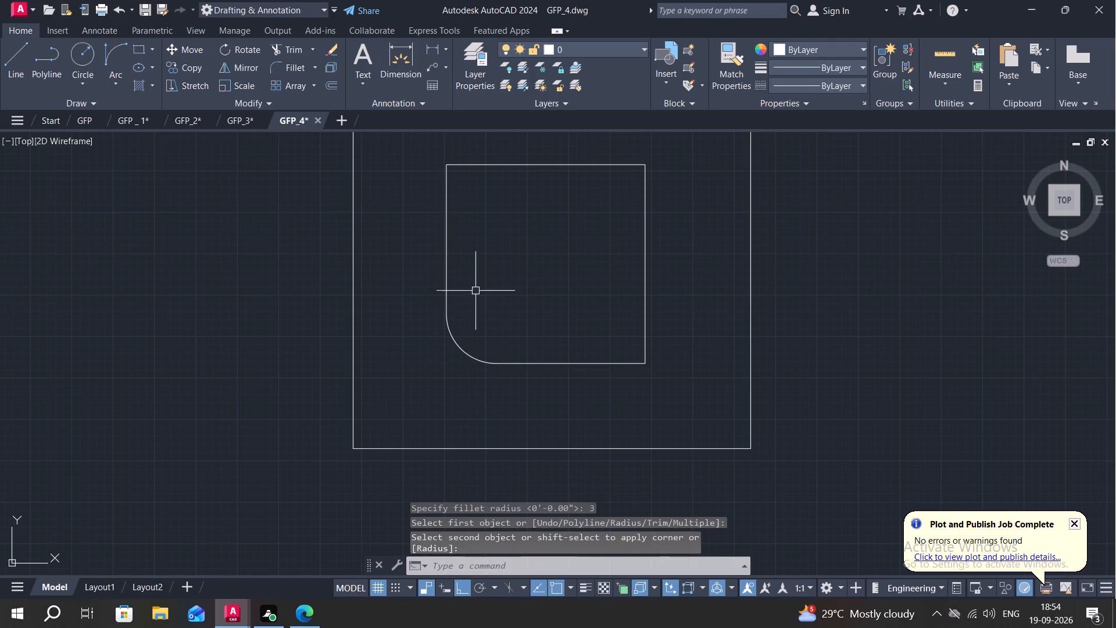
{"action": "key", "text": "space"}
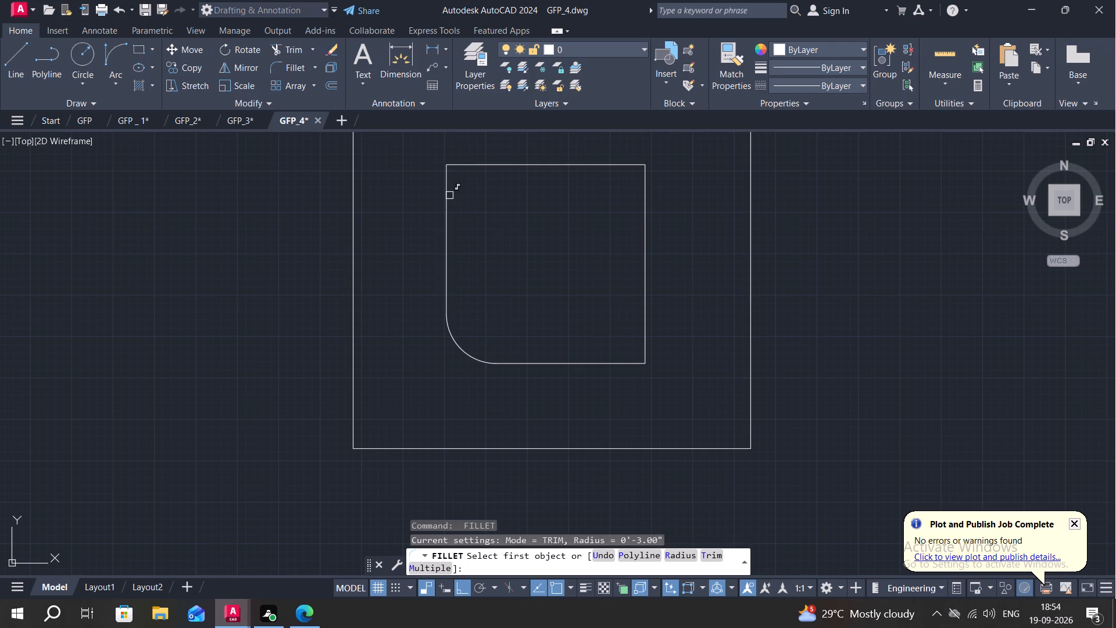
{"action": "left_click", "coordinate": [448, 194]}
{"action": "left_click", "coordinate": [475, 166]}
{"action": "key", "text": "space"}
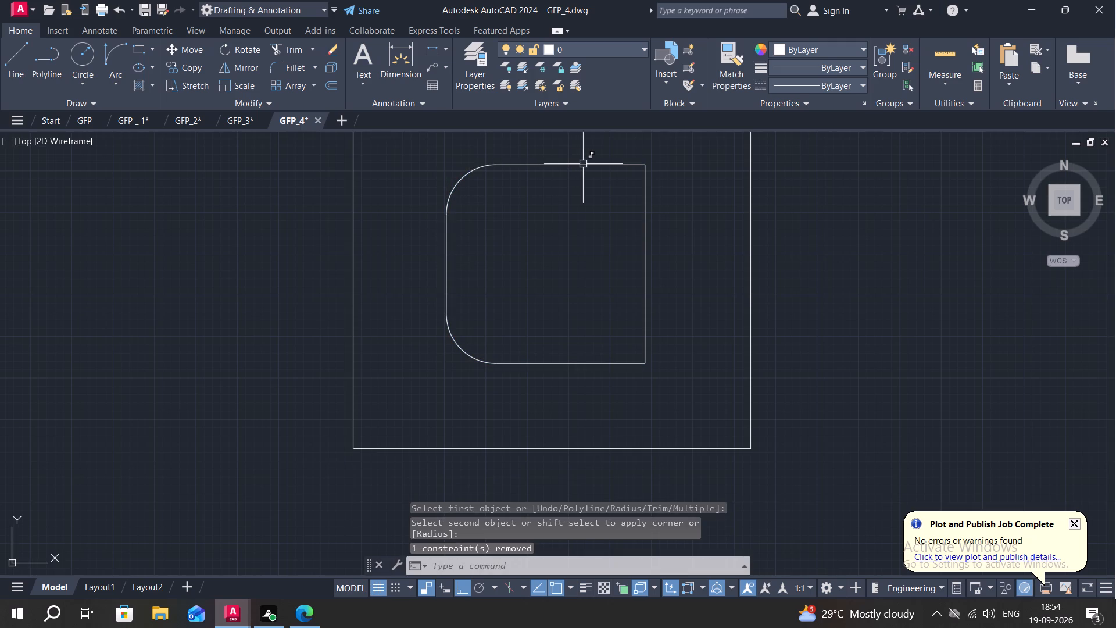
{"action": "left_click", "coordinate": [592, 164]}
{"action": "left_click", "coordinate": [646, 216]}
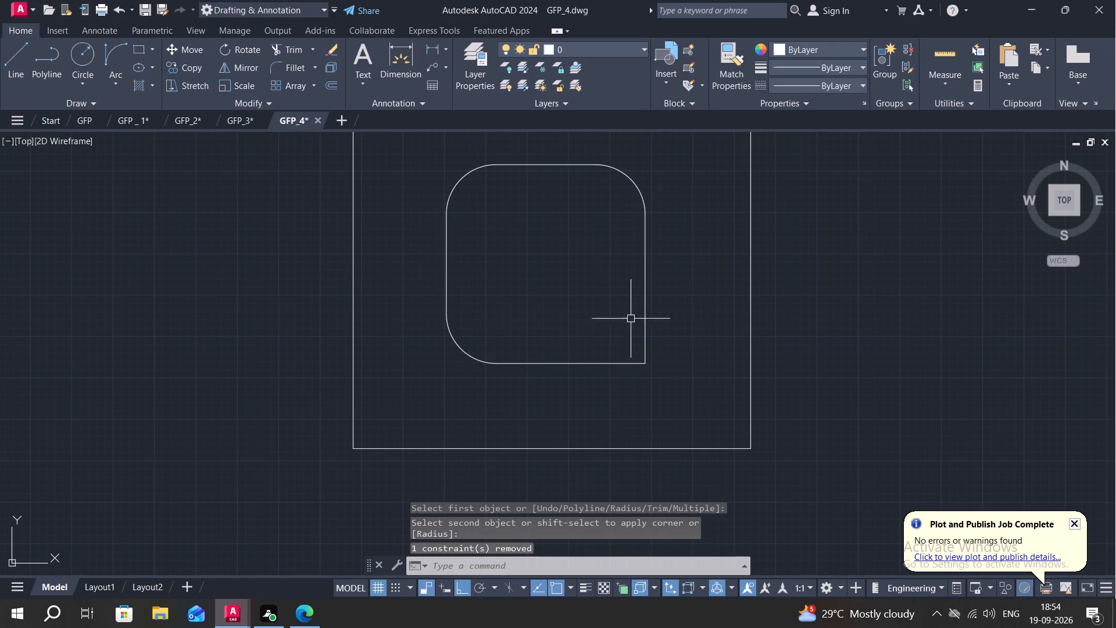
{"action": "key", "text": "space"}
{"action": "left_click", "coordinate": [602, 364]}
{"action": "left_click", "coordinate": [645, 309]}
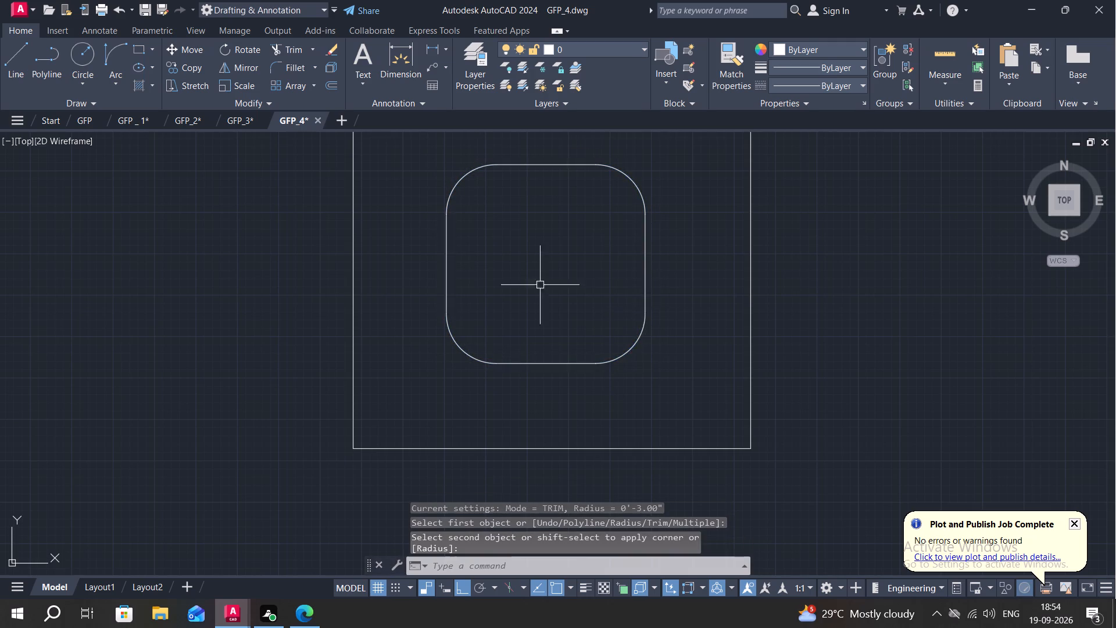
Fillet all four corners of the upper square inside the rectangle with the same 3-inch radius.
{"action": "scroll", "coordinate": [540, 273], "scroll_direction": "down", "scroll_amount": 2}
{"action": "middle_click_drag", "start_coordinate": [553, 246], "coordinate": [568, 370]}
{"action": "key", "text": "space"}
{"action": "left_click", "coordinate": [518, 295]}
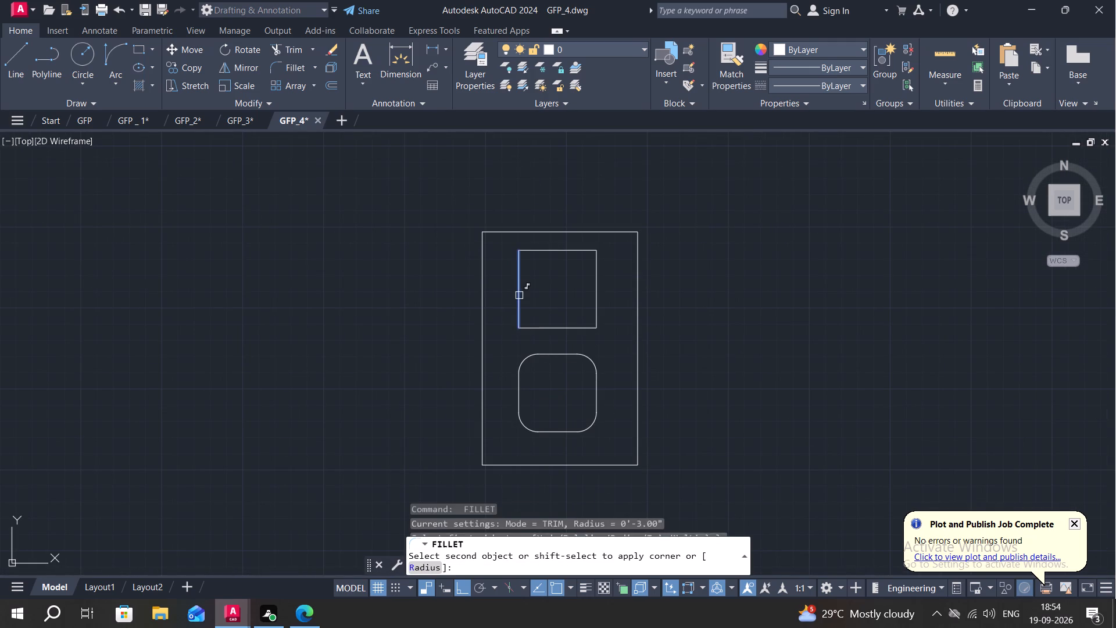
{"action": "left_click", "coordinate": [541, 249]}
{"action": "key", "text": "space"}
{"action": "left_click", "coordinate": [575, 251]}
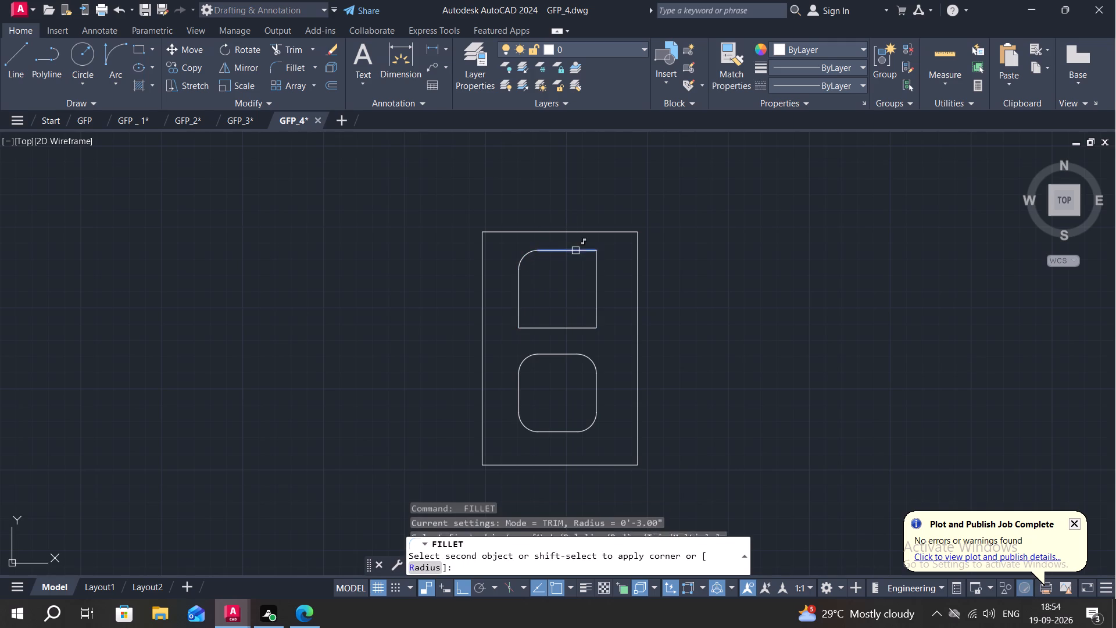
{"action": "left_click", "coordinate": [595, 269]}
{"action": "key", "text": "space"}
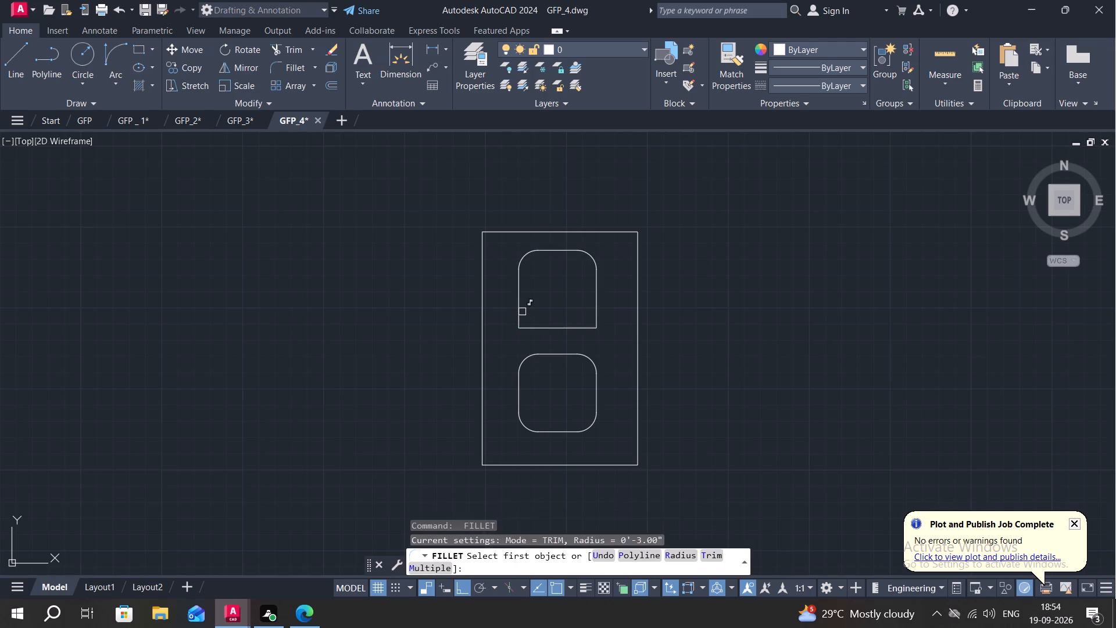
{"action": "left_click", "coordinate": [521, 309]}
{"action": "left_click", "coordinate": [537, 325]}
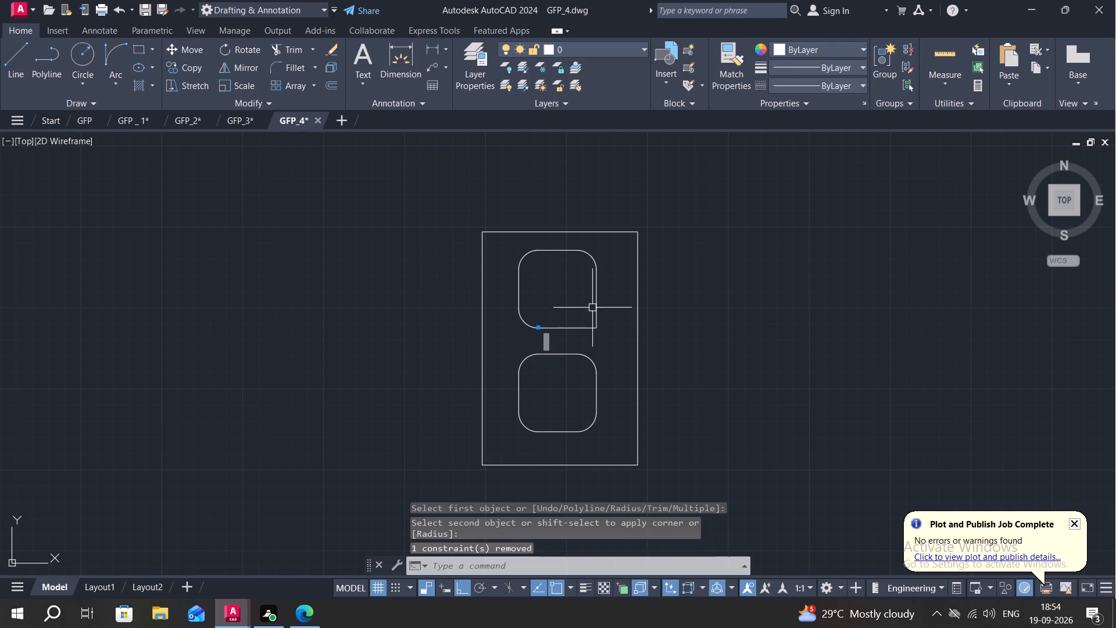
{"action": "key", "text": "Escape"}
{"action": "left_click", "coordinate": [596, 304]}
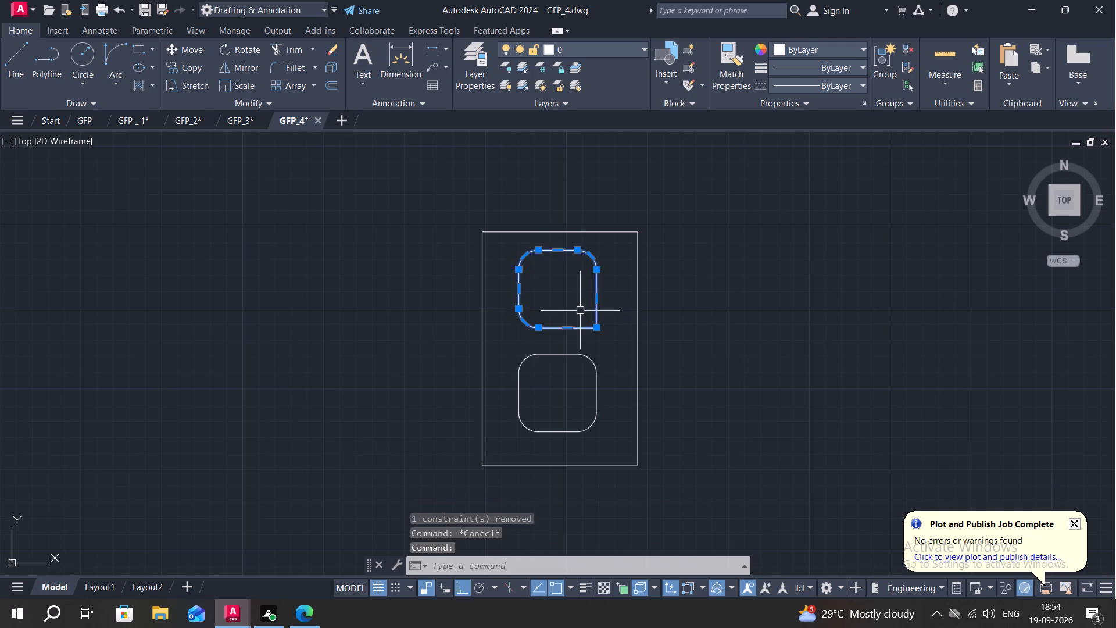
{"action": "key", "text": "Escape"}
{"action": "key", "text": "space"}
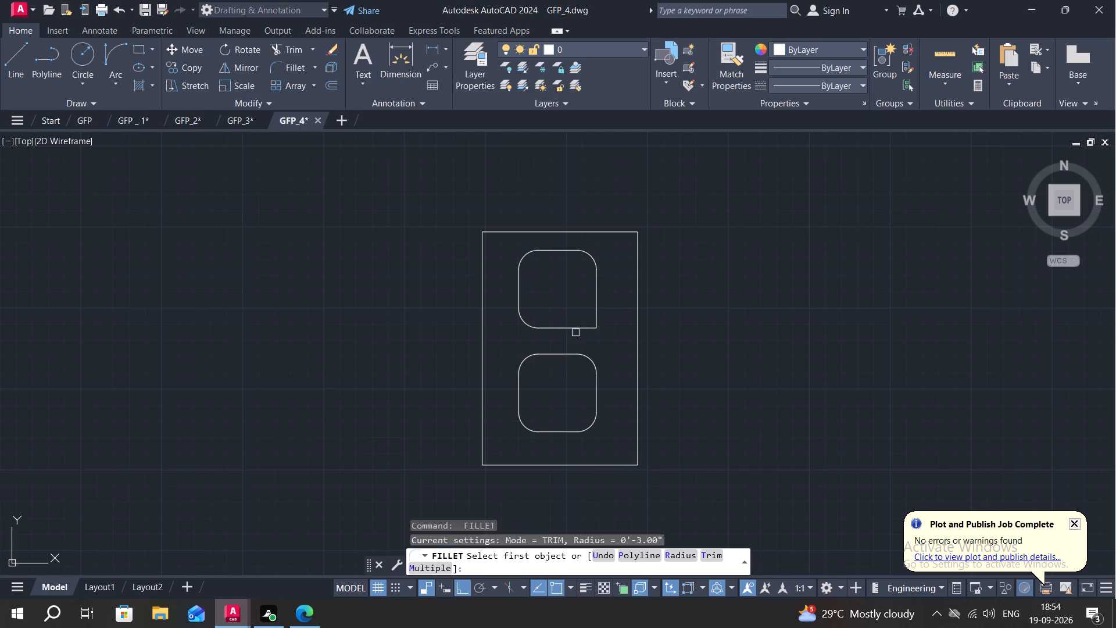
{"action": "left_click", "coordinate": [572, 330]}
{"action": "left_click", "coordinate": [596, 310]}
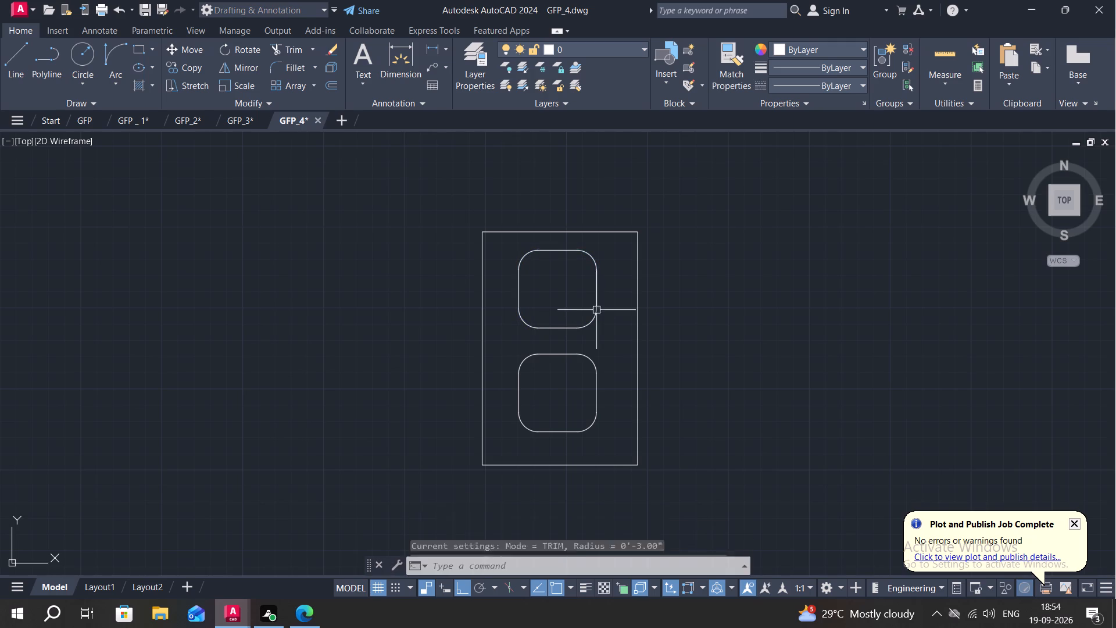
{"action": "key", "text": "Escape"}
Draw a circle of about 3.14-inch radius at the centre of the lower rounded square.
{"action": "middle_click_drag", "start_coordinate": [551, 330], "coordinate": [522, 313]}
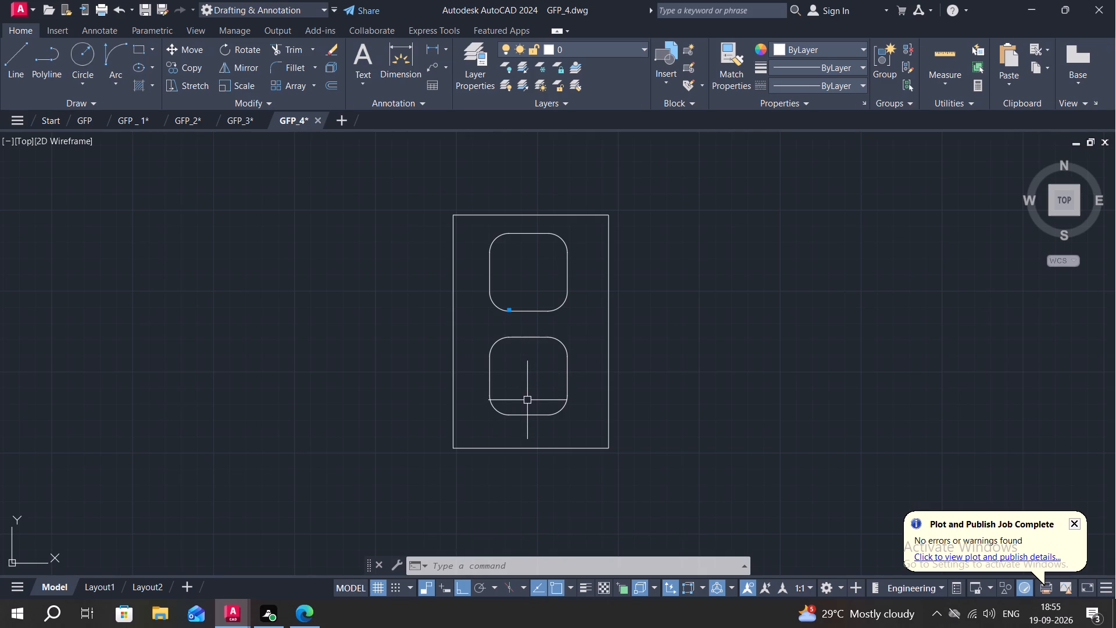
{"action": "key", "text": "c"}
{"action": "key", "text": "space"}
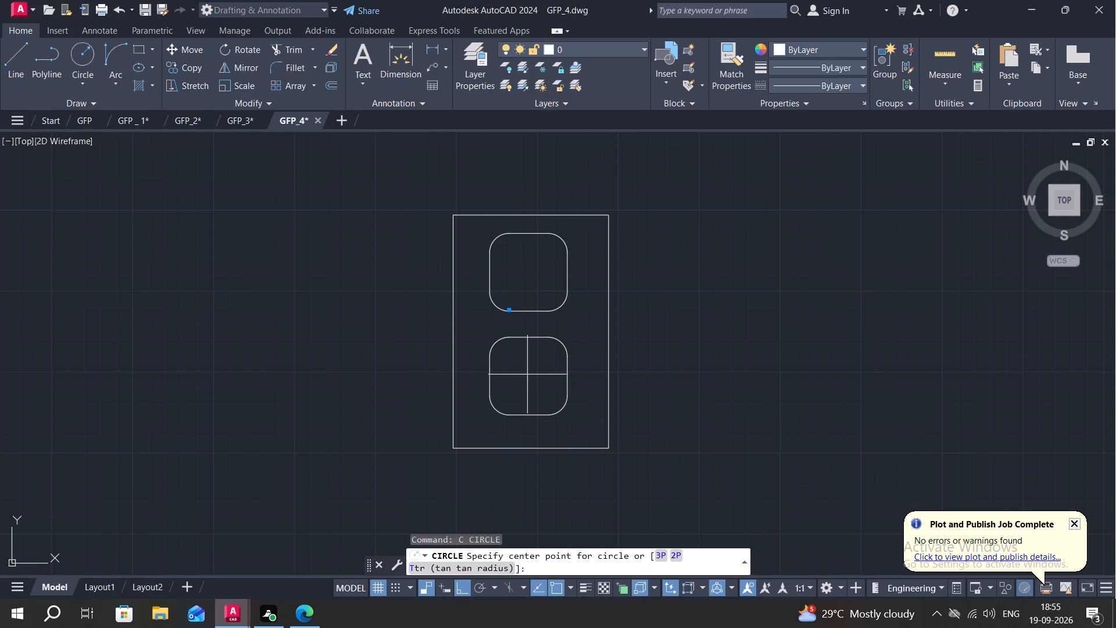
{"action": "left_click", "coordinate": [528, 374]}
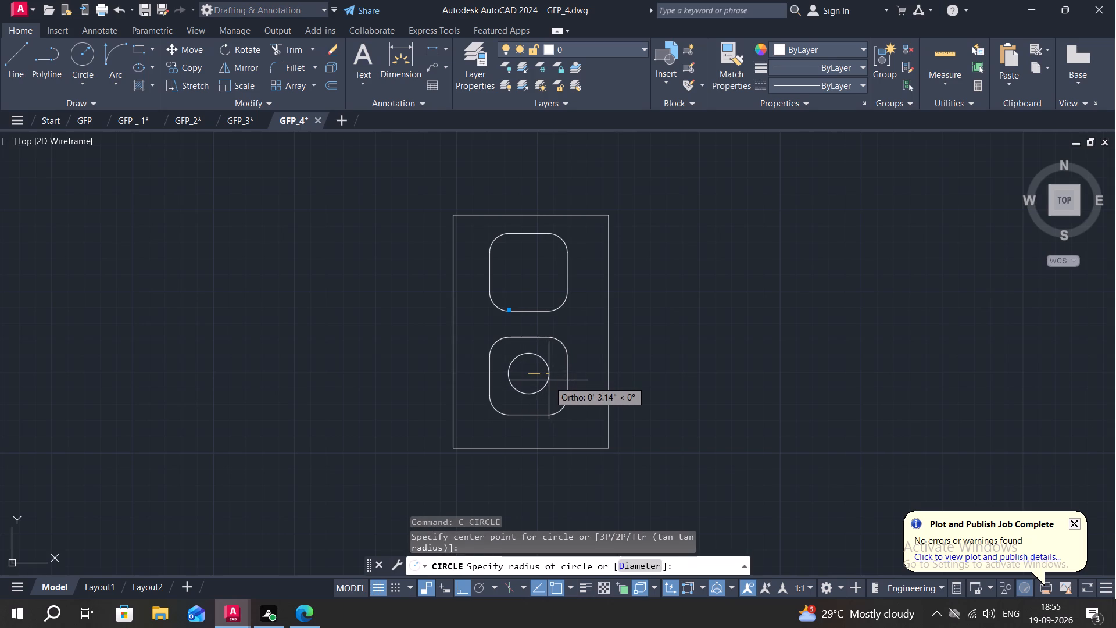
{"action": "left_click", "coordinate": [549, 380]}
{"action": "key", "text": "Escape"}
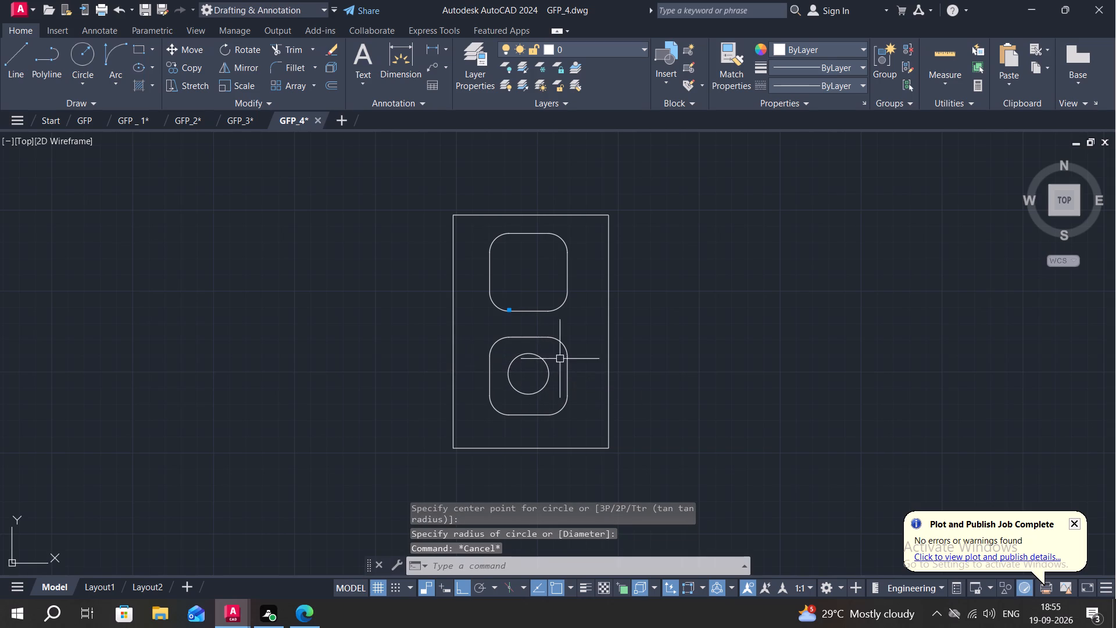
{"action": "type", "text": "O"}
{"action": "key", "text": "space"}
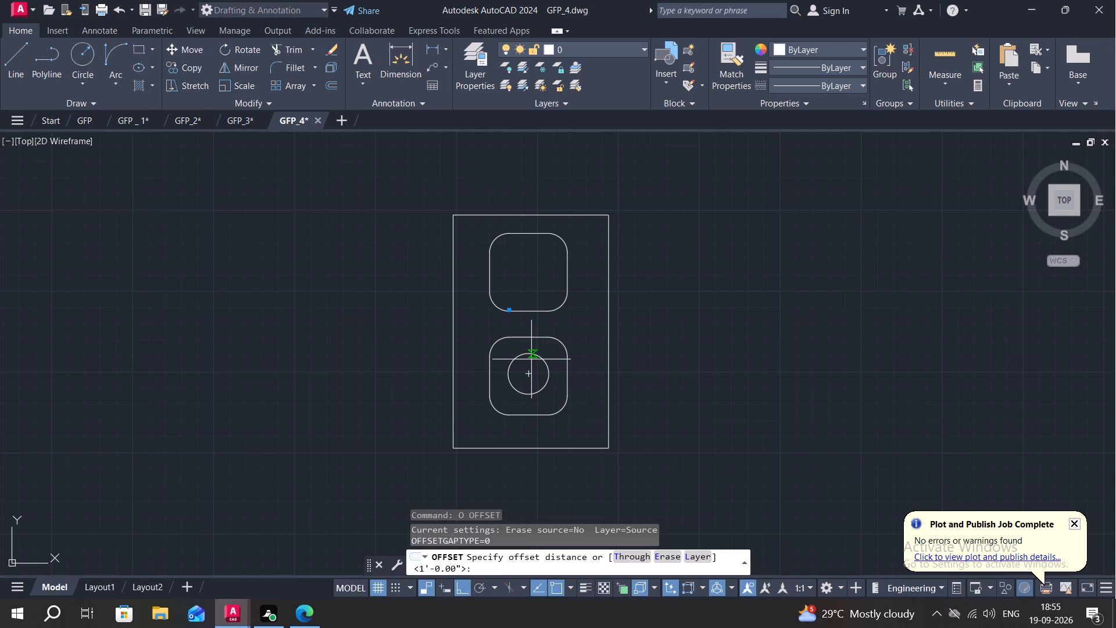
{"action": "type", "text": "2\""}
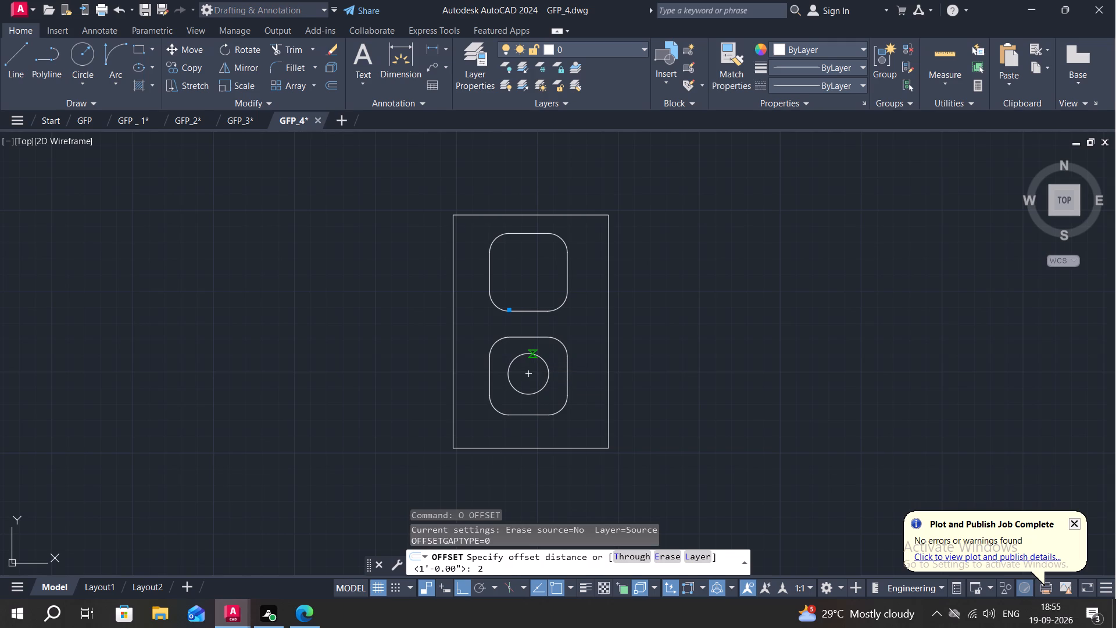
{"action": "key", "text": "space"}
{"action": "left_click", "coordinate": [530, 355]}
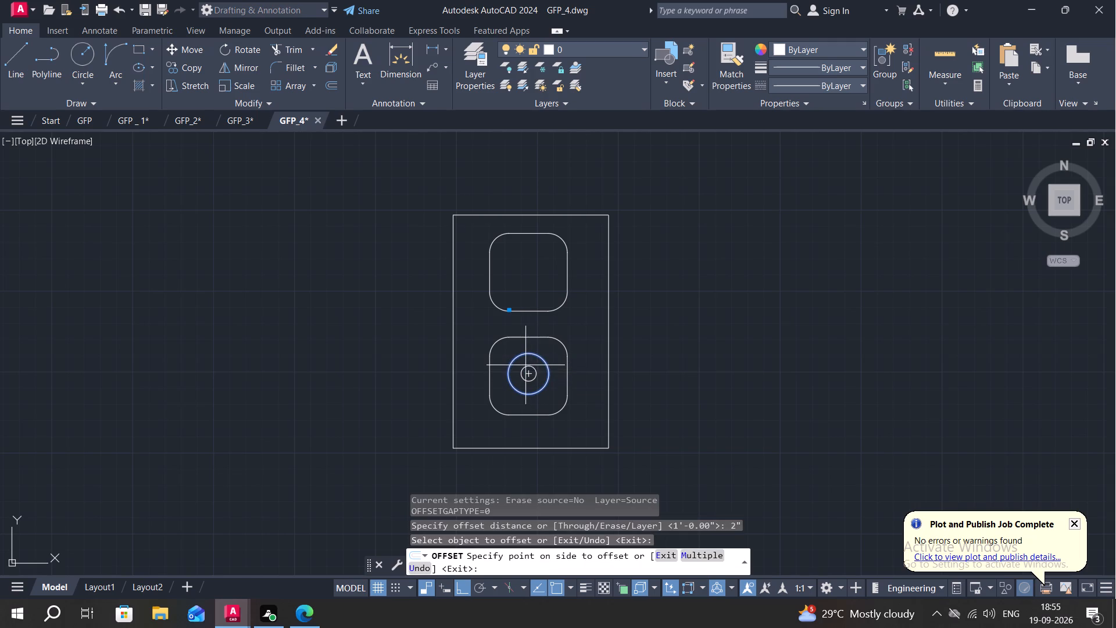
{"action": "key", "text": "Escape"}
Offset the circle in the lower rounded square inward by 1 inch to make a concentric ring.
{"action": "type", "text": "O"}
{"action": "key", "text": "space"}
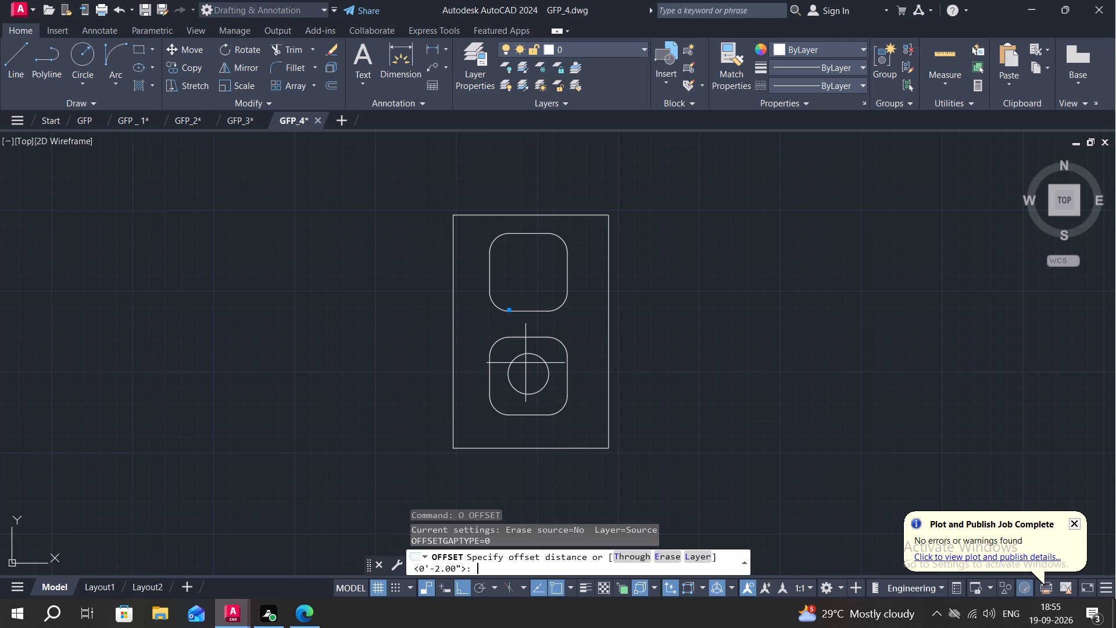
{"action": "type", "text": "1\""}
{"action": "key", "text": "Return"}
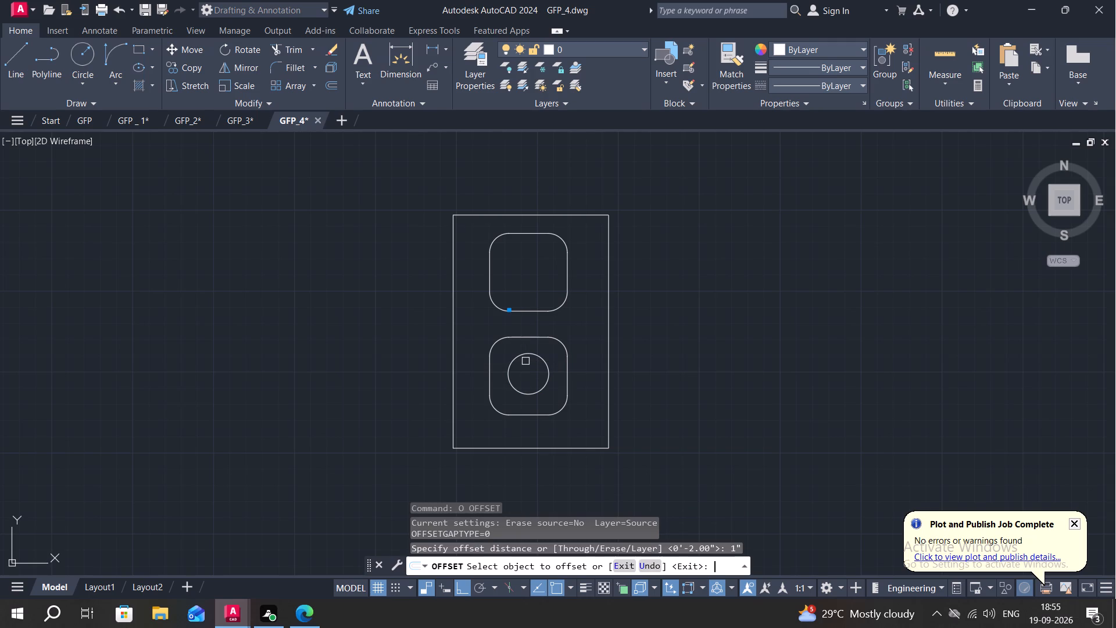
{"action": "left_click", "coordinate": [531, 351]}
{"action": "left_click", "coordinate": [532, 368]}
{"action": "key", "text": "Escape"}
Copy both concentric circles from the lower rounded square straight up to the centre of the upper rounded square.
{"action": "scroll", "coordinate": [512, 357], "scroll_direction": "up", "scroll_amount": 1}
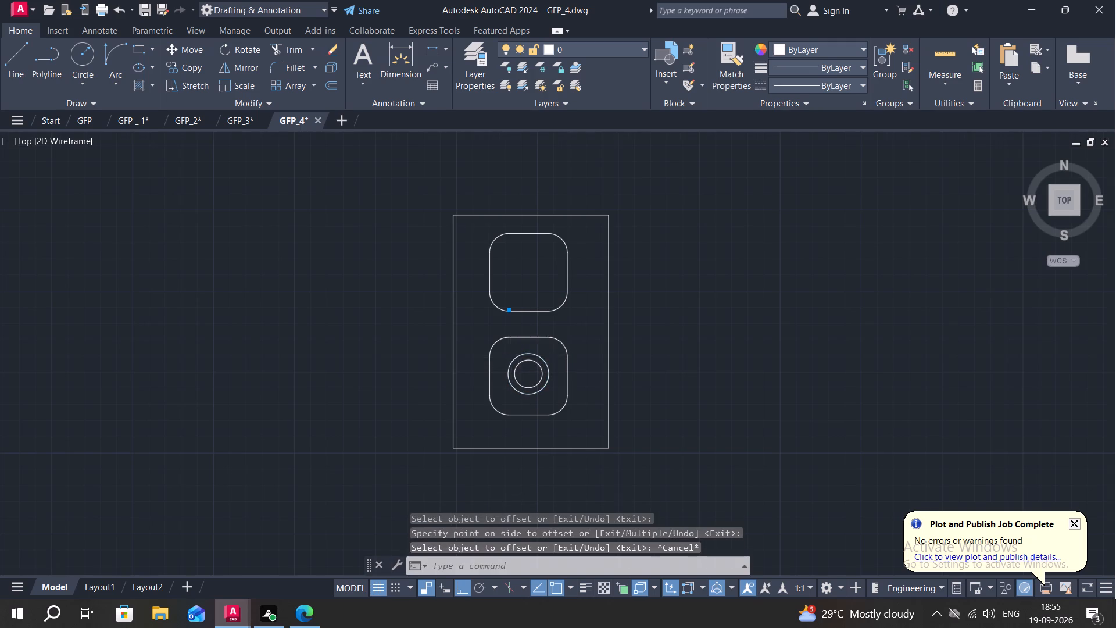
{"action": "scroll", "coordinate": [512, 357], "scroll_direction": "up", "scroll_amount": 1}
{"action": "key", "text": "v"}
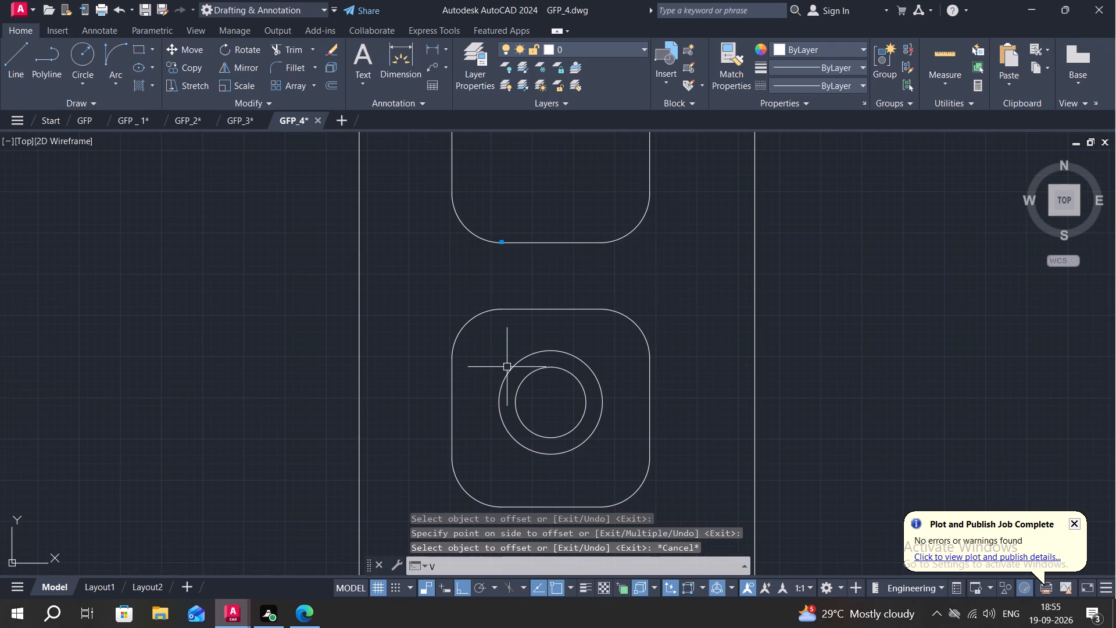
{"action": "key", "text": "Escape"}
{"action": "type", "text": "CO"}
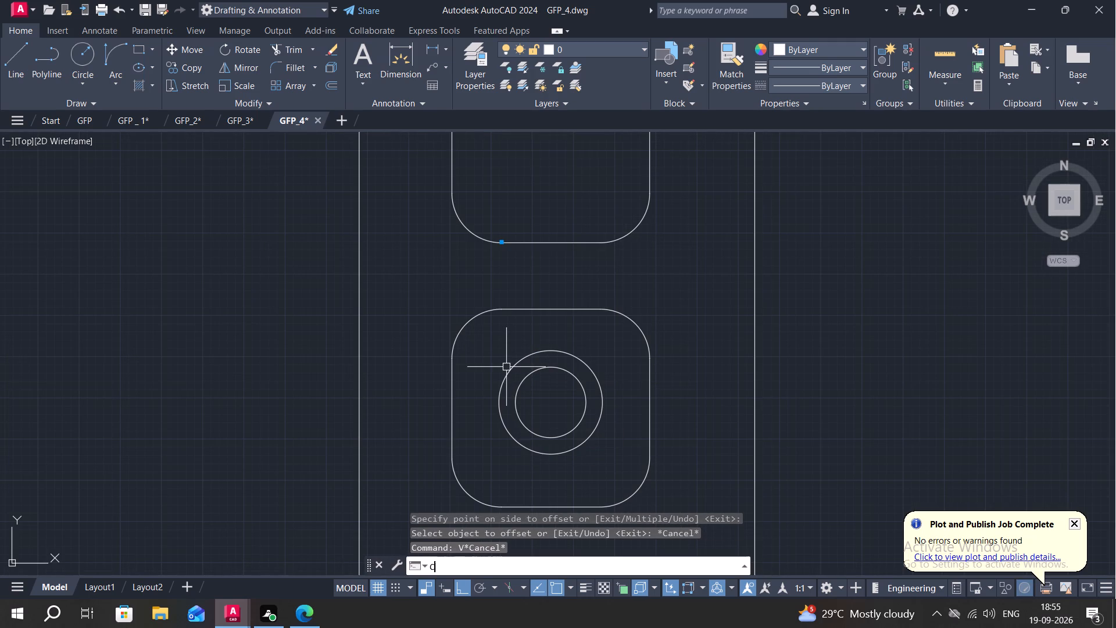
{"action": "key", "text": "space"}
{"action": "left_click", "coordinate": [517, 362]}
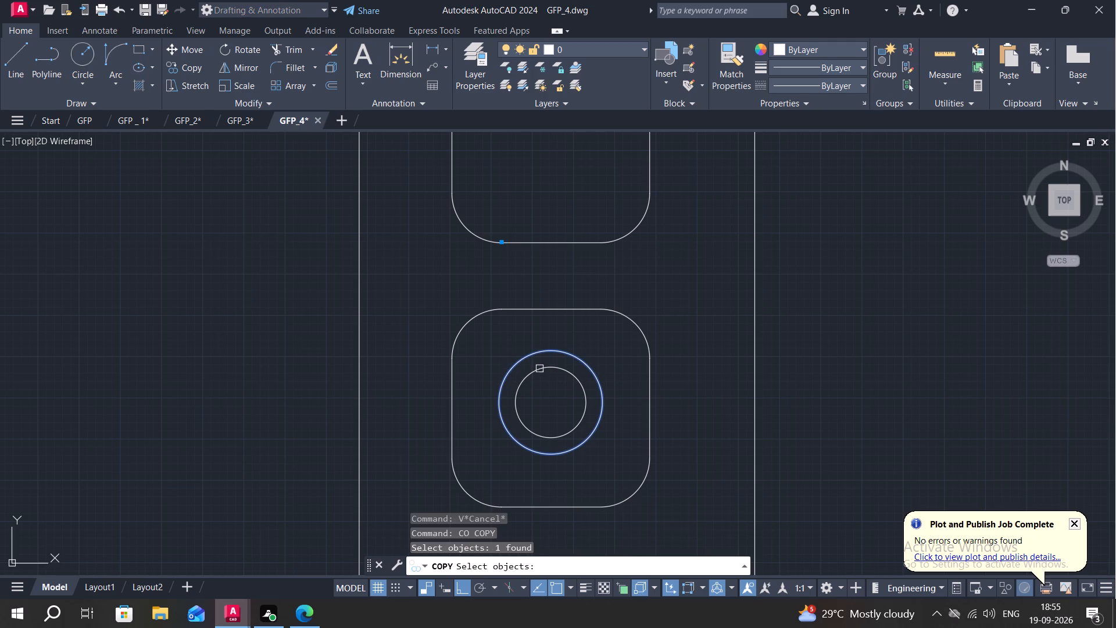
{"action": "left_click", "coordinate": [542, 367]}
{"action": "right_click", "coordinate": [541, 364]}
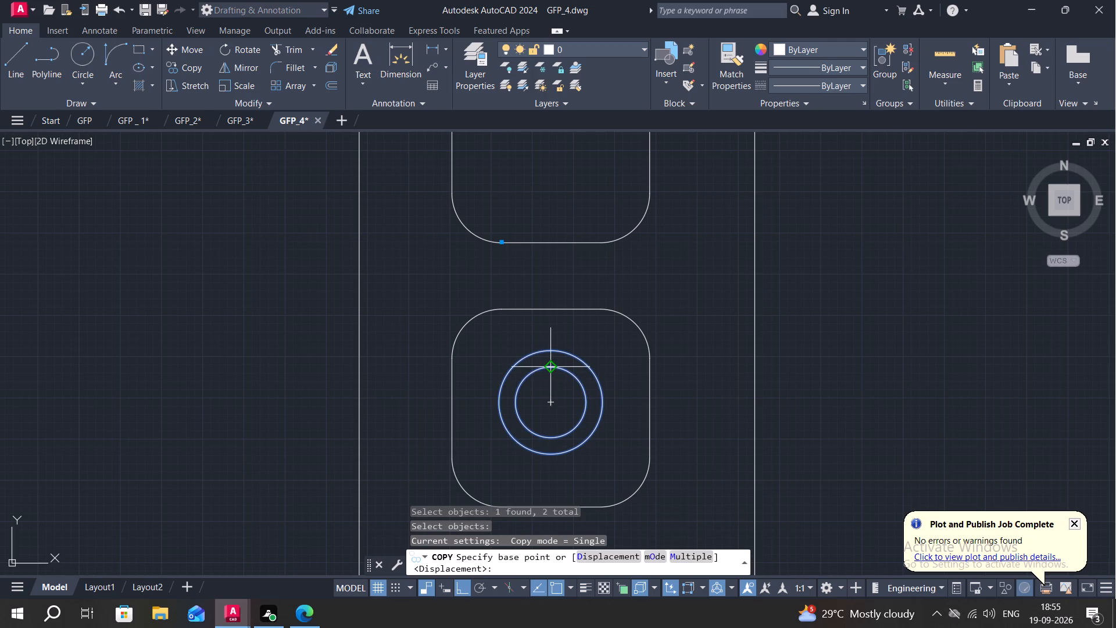
{"action": "left_click", "coordinate": [550, 365]}
{"action": "middle_click_drag", "start_coordinate": [541, 282], "coordinate": [556, 404]}
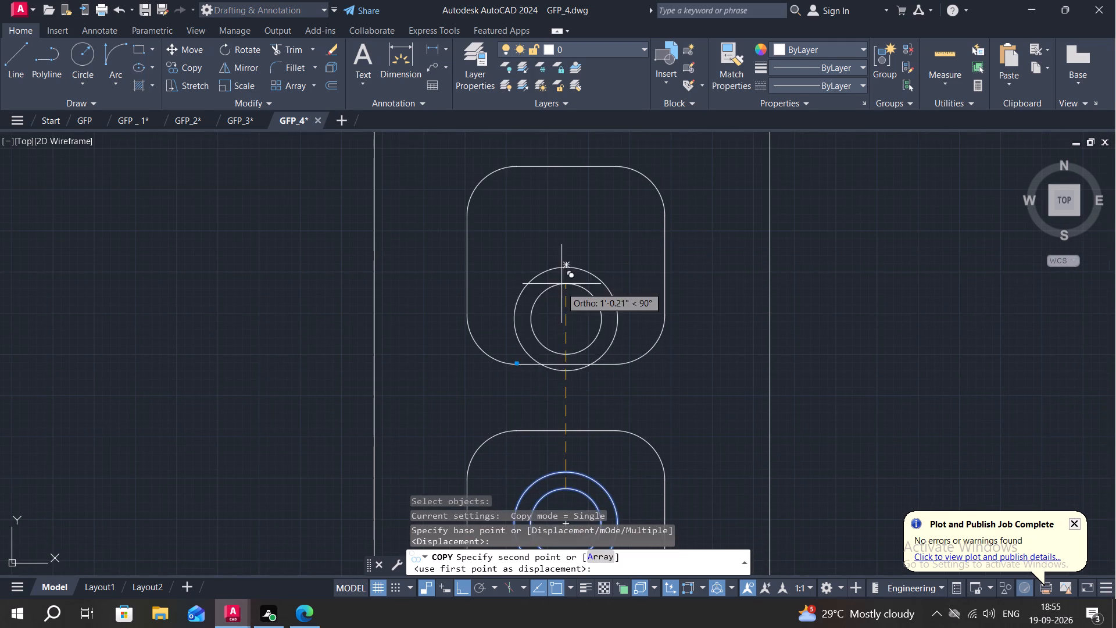
{"action": "left_click", "coordinate": [573, 233]}
Draw a short vertical line joining the top quadrants of the inner and outer circles in the lower rounded square.
{"action": "scroll", "coordinate": [572, 267], "scroll_direction": "down", "scroll_amount": 1}
{"action": "middle_click_drag", "start_coordinate": [566, 266], "coordinate": [566, 154]}
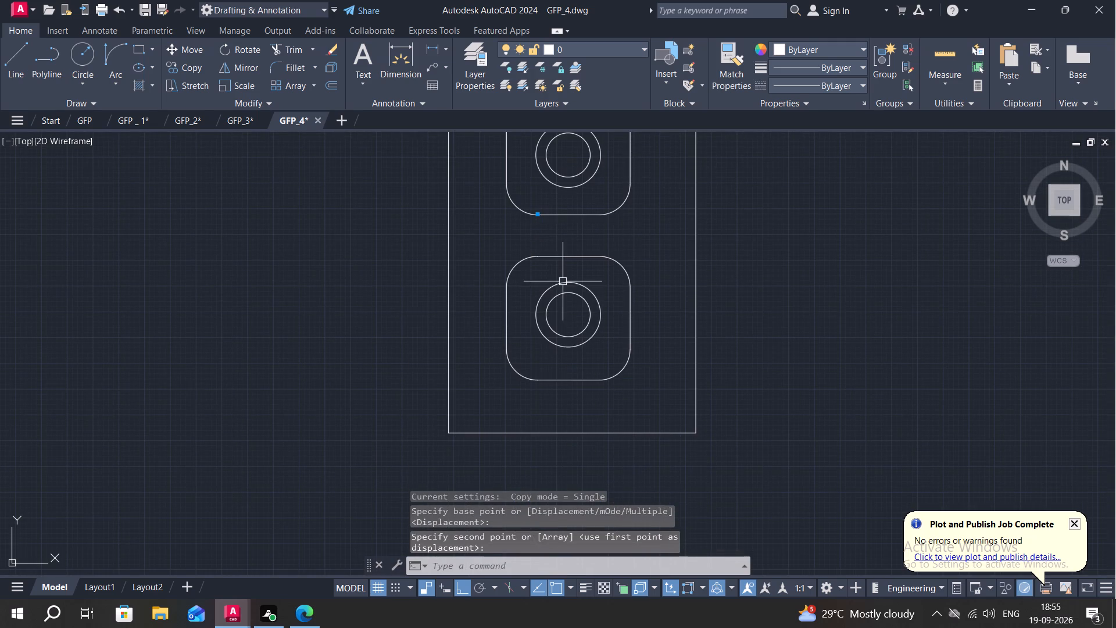
{"action": "key", "text": "Escape"}
{"action": "key", "text": "l"}
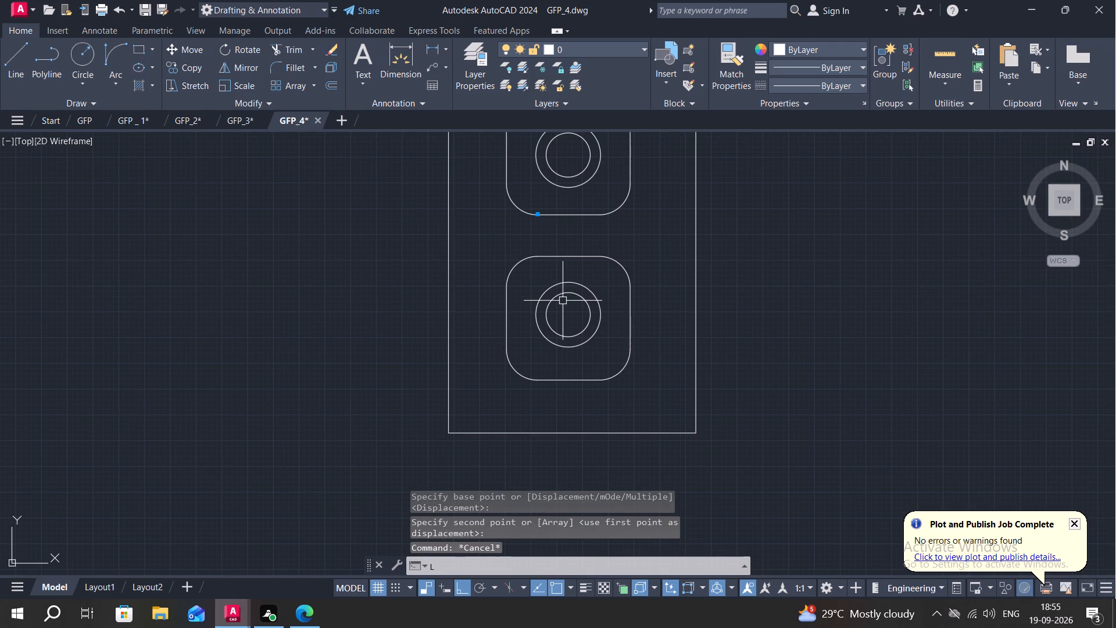
{"action": "key", "text": "space"}
{"action": "scroll", "coordinate": [566, 285], "scroll_direction": "up", "scroll_amount": 2}
{"action": "left_click", "coordinate": [569, 304]}
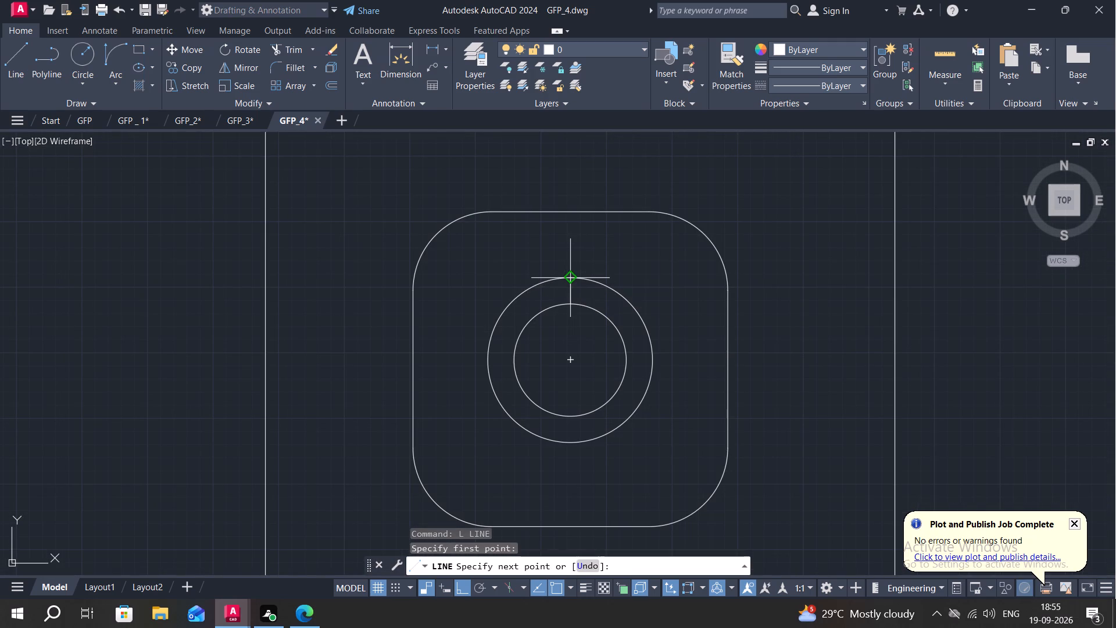
{"action": "left_click", "coordinate": [573, 276]}
{"action": "key", "text": "Escape"}
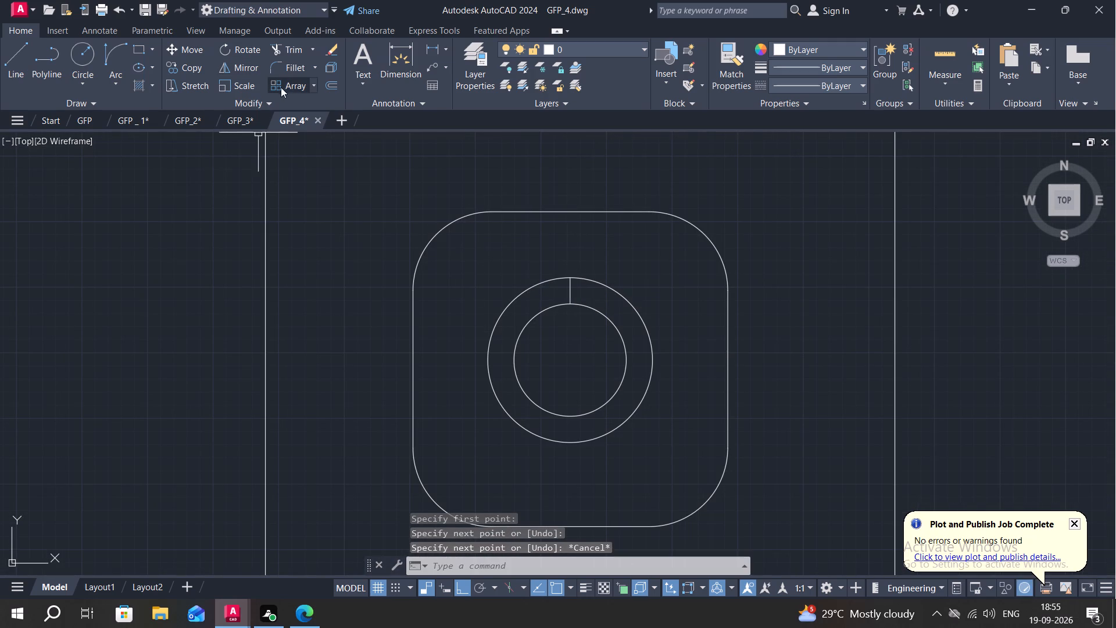
Polar-array the radial line and inner circle about the lower circles' centre with 50 items over 360 degrees.
{"action": "left_click", "coordinate": [273, 83]}
{"action": "left_click", "coordinate": [291, 83]}
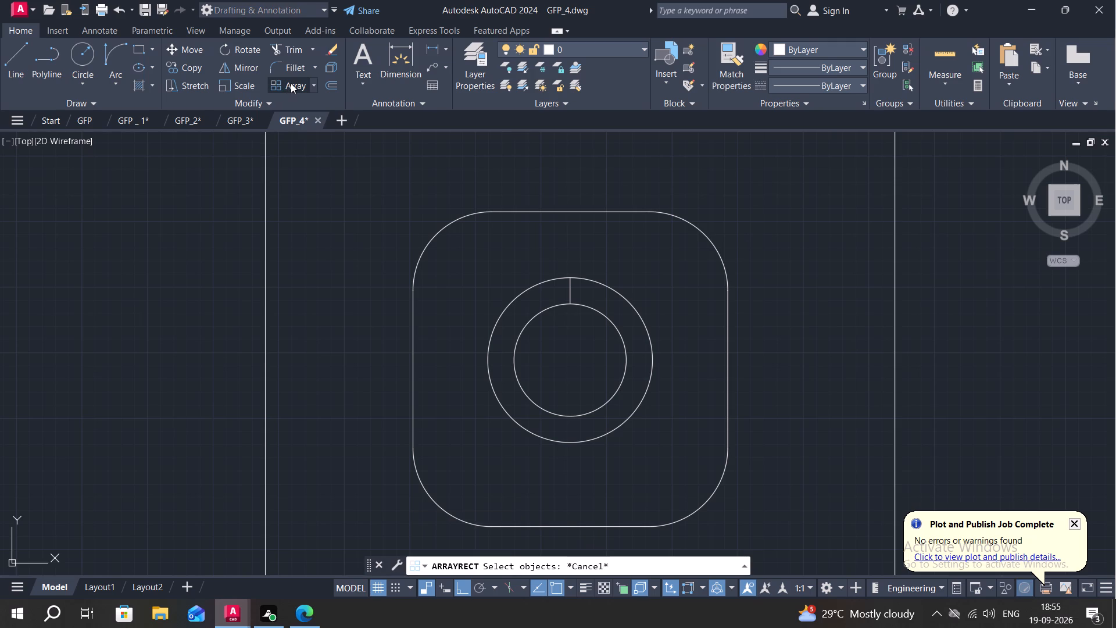
{"action": "left_click", "coordinate": [310, 83]}
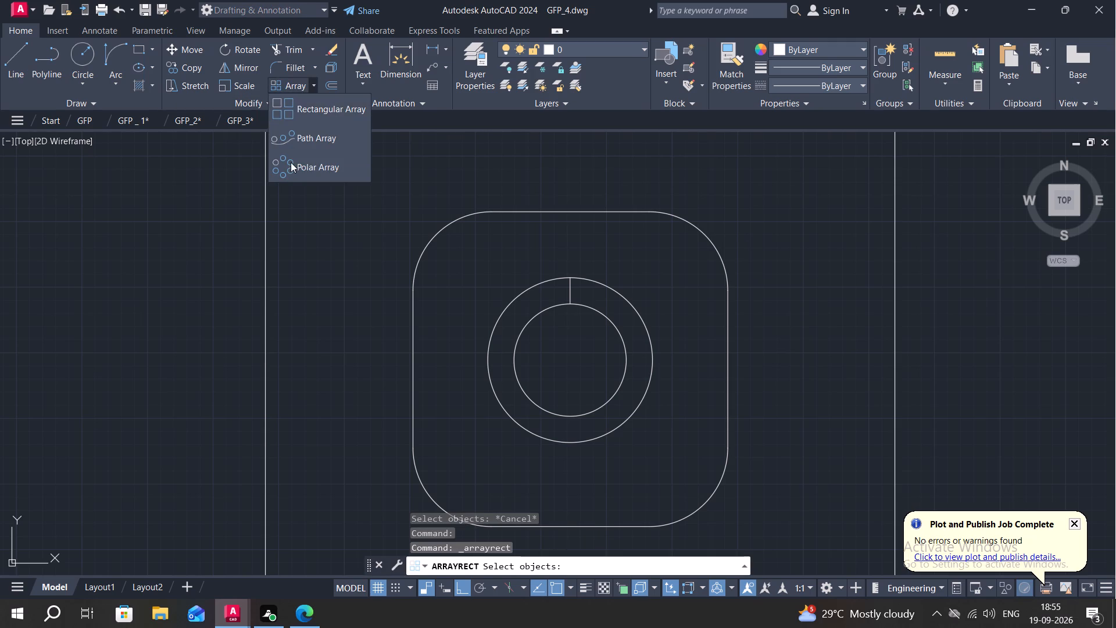
{"action": "left_click", "coordinate": [286, 164]}
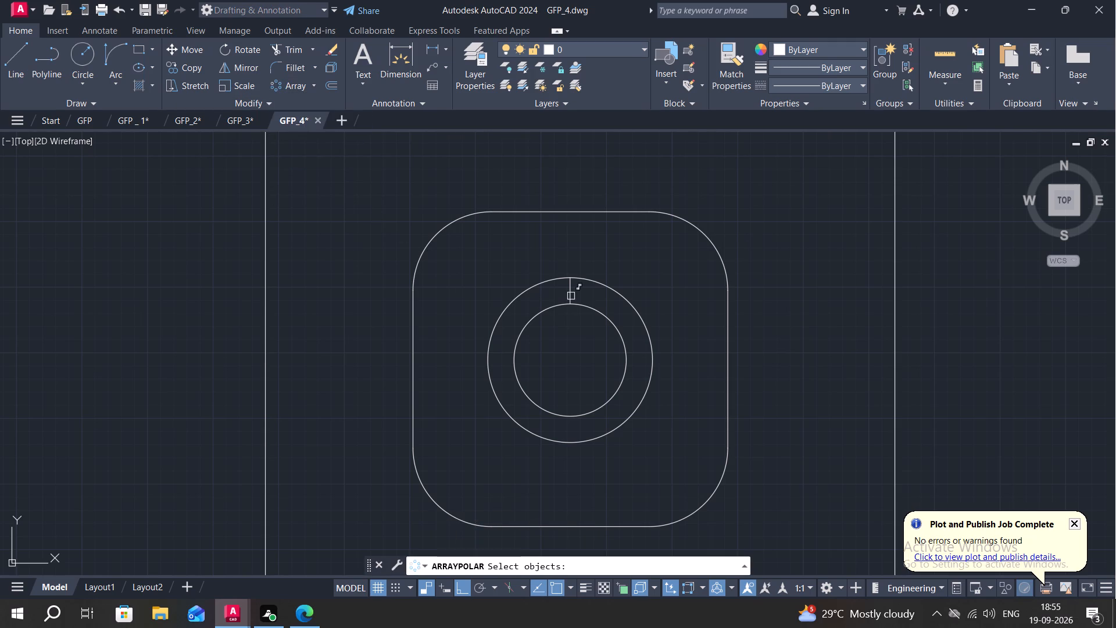
{"action": "left_click", "coordinate": [570, 294]}
{"action": "left_click", "coordinate": [561, 303]}
{"action": "right_click", "coordinate": [560, 303]}
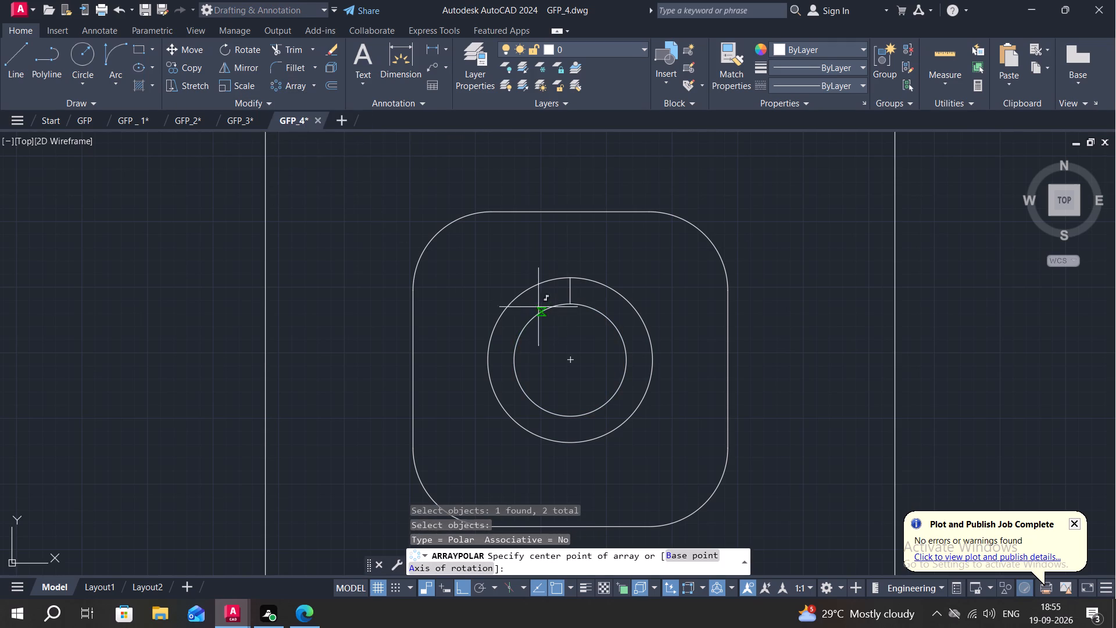
{"action": "left_click", "coordinate": [567, 361]}
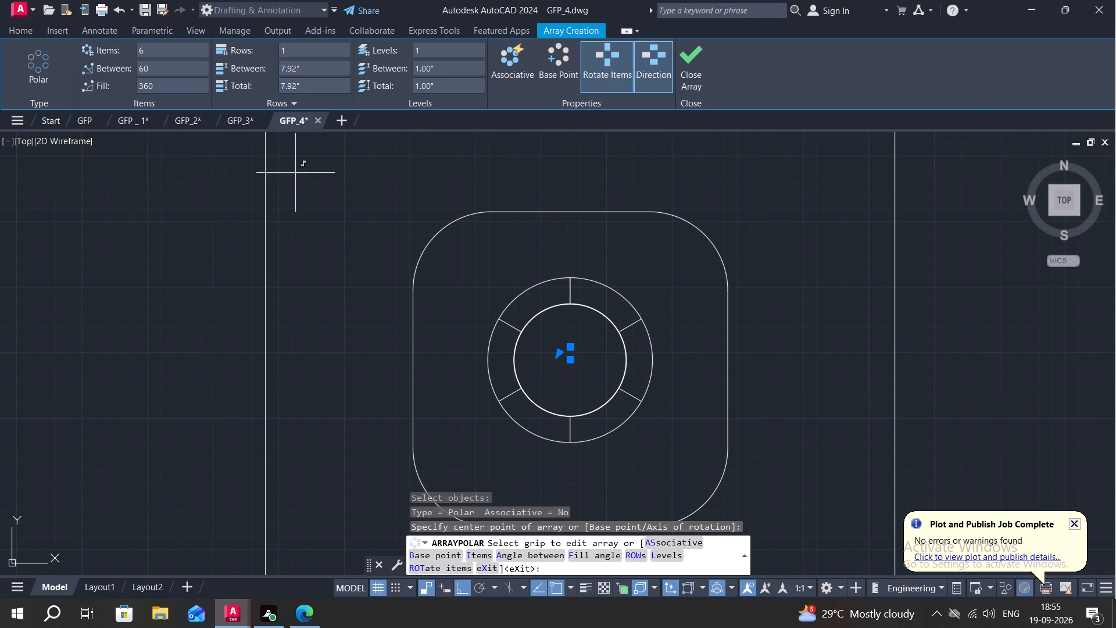
{"action": "left_click", "coordinate": [169, 56]}
{"action": "key", "text": "BackSpace"}
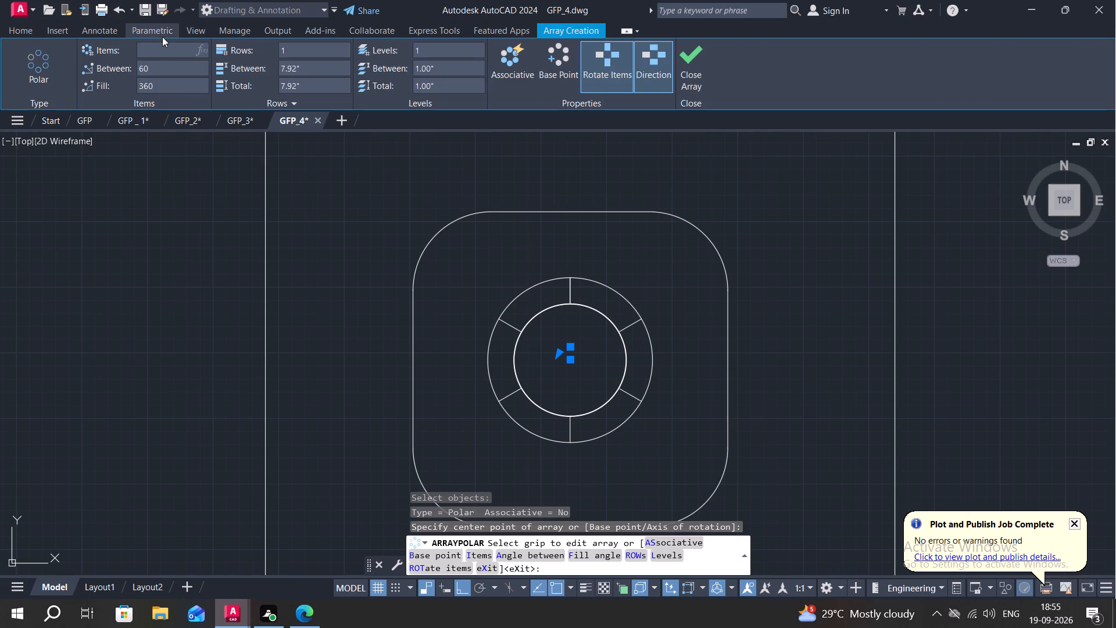
{"action": "type", "text": "50"}
{"action": "key", "text": "Return"}
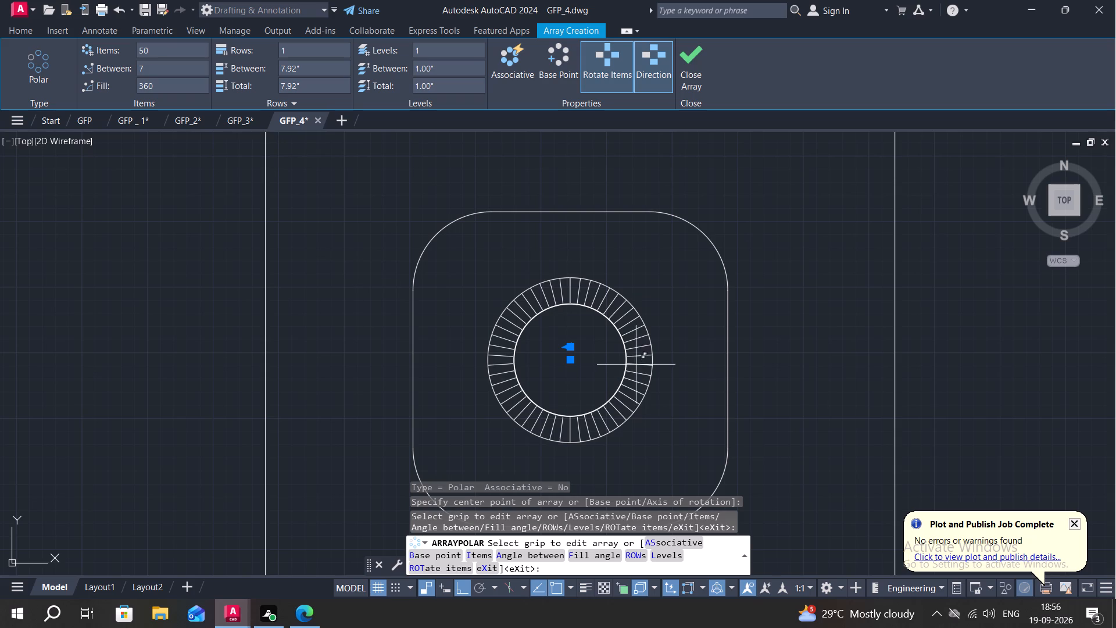
{"action": "key", "text": "Escape"}
Draw a short vertical line joining the top quadrants of the inner and outer circles in the upper rounded square.
{"action": "key", "text": "space"}
{"action": "scroll", "coordinate": [518, 265], "scroll_direction": "down", "scroll_amount": 1}
{"action": "middle_click_drag", "start_coordinate": [518, 265], "coordinate": [561, 398]}
{"action": "scroll", "coordinate": [542, 177], "scroll_direction": "up", "scroll_amount": 1}
{"action": "key", "text": "space"}
{"action": "scroll", "coordinate": [585, 221], "scroll_direction": "down", "scroll_amount": 2}
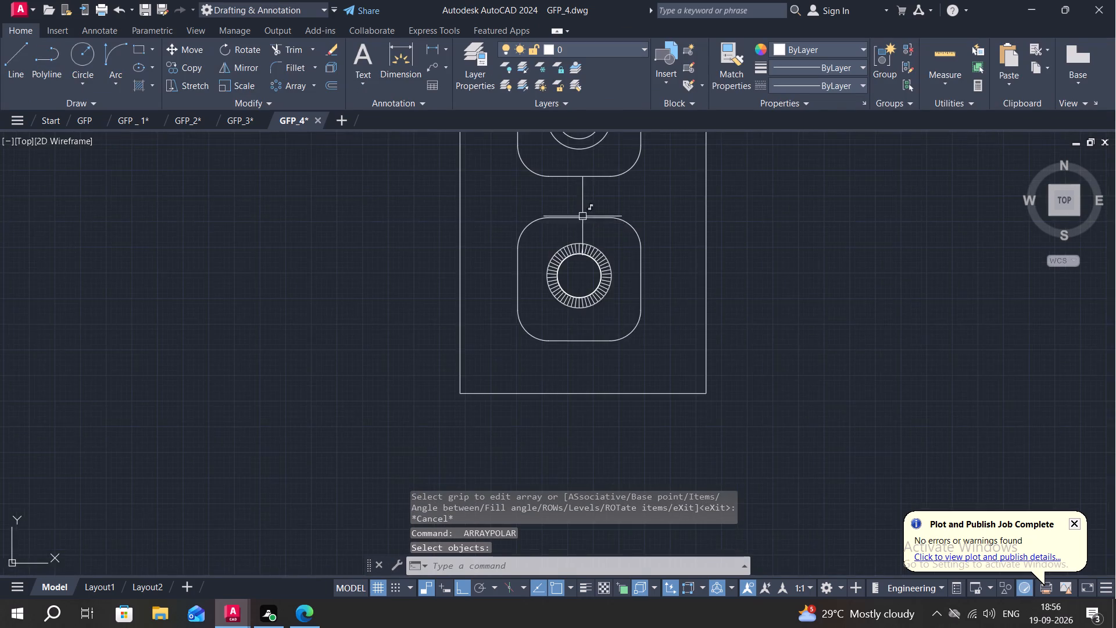
{"action": "scroll", "coordinate": [582, 216], "scroll_direction": "down", "scroll_amount": 1}
{"action": "middle_click_drag", "start_coordinate": [575, 176], "coordinate": [573, 220]}
{"action": "scroll", "coordinate": [561, 194], "scroll_direction": "up", "scroll_amount": 2}
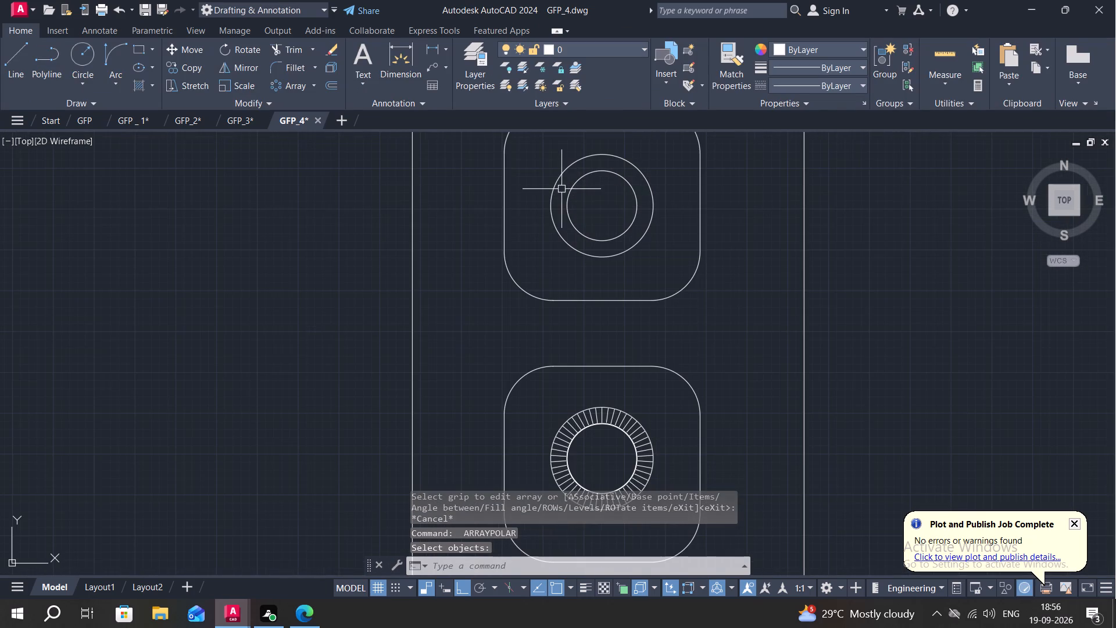
{"action": "type", "text": "L"}
{"action": "key", "text": "space"}
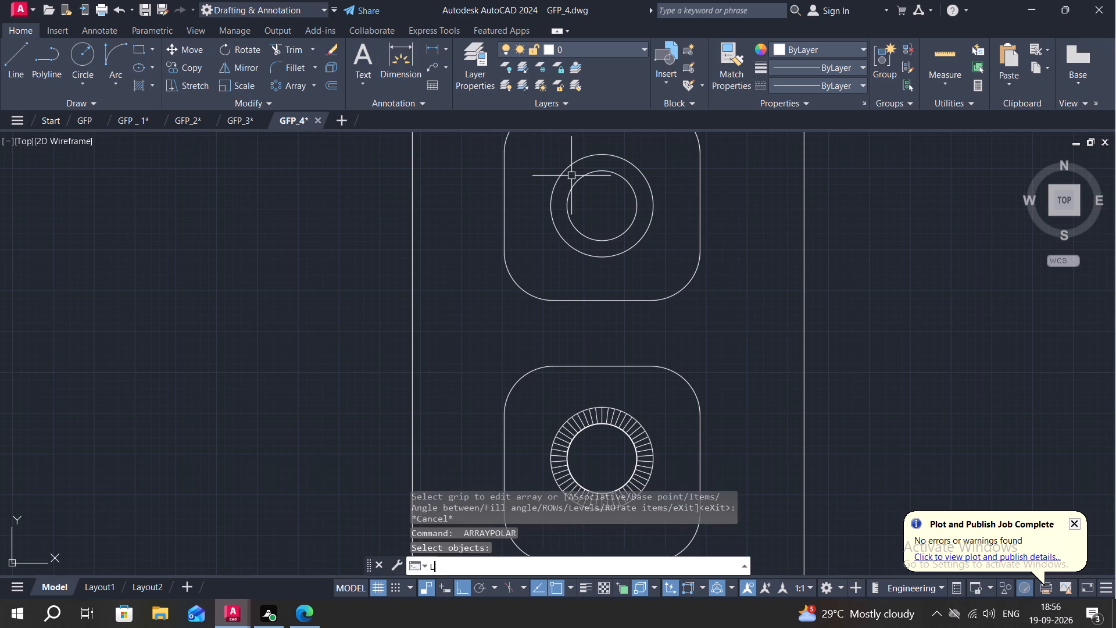
{"action": "left_click", "coordinate": [600, 166]}
{"action": "left_click", "coordinate": [600, 154]}
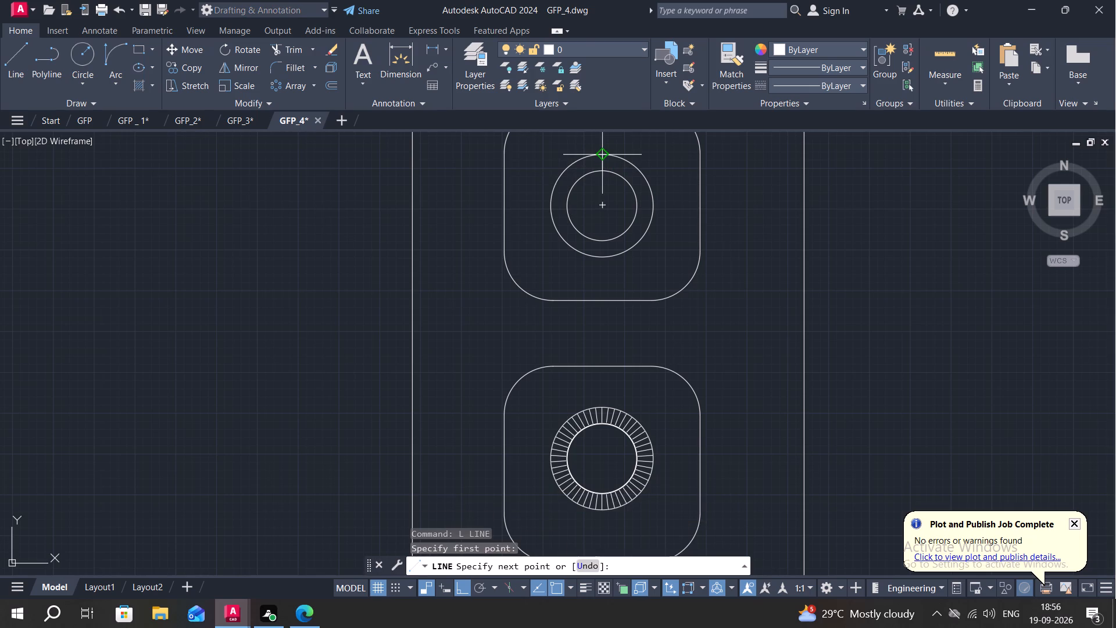
{"action": "key", "text": "Escape"}
Polar-array the radial line and inner circle about the upper circles' centre with 50 items over 360 degrees.
{"action": "left_click", "coordinate": [276, 81]}
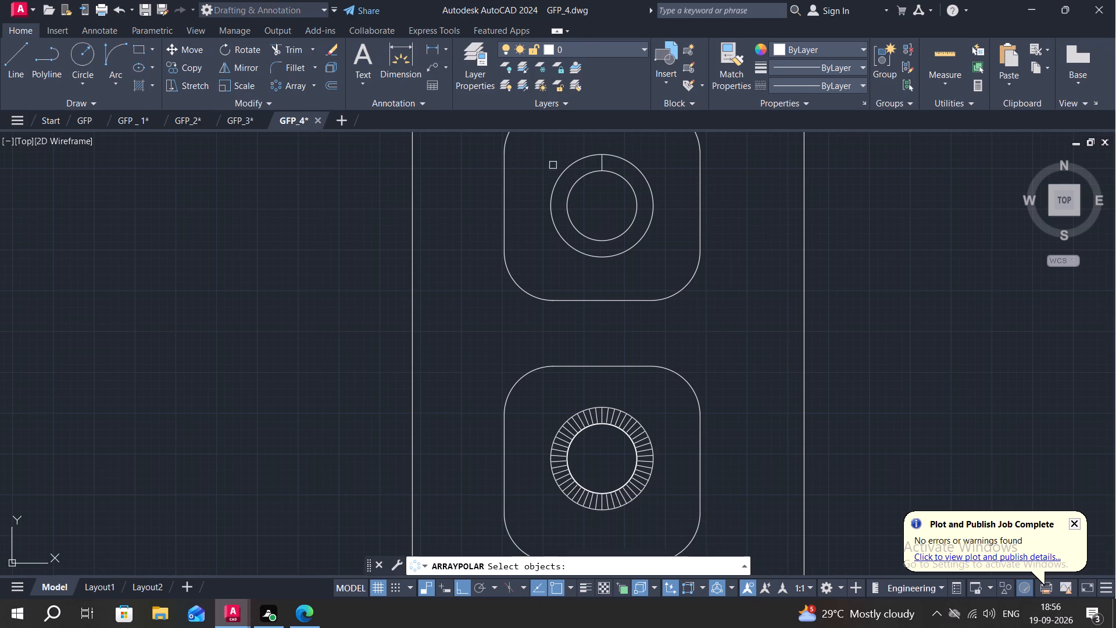
{"action": "left_click", "coordinate": [602, 165]}
{"action": "left_click", "coordinate": [589, 175]}
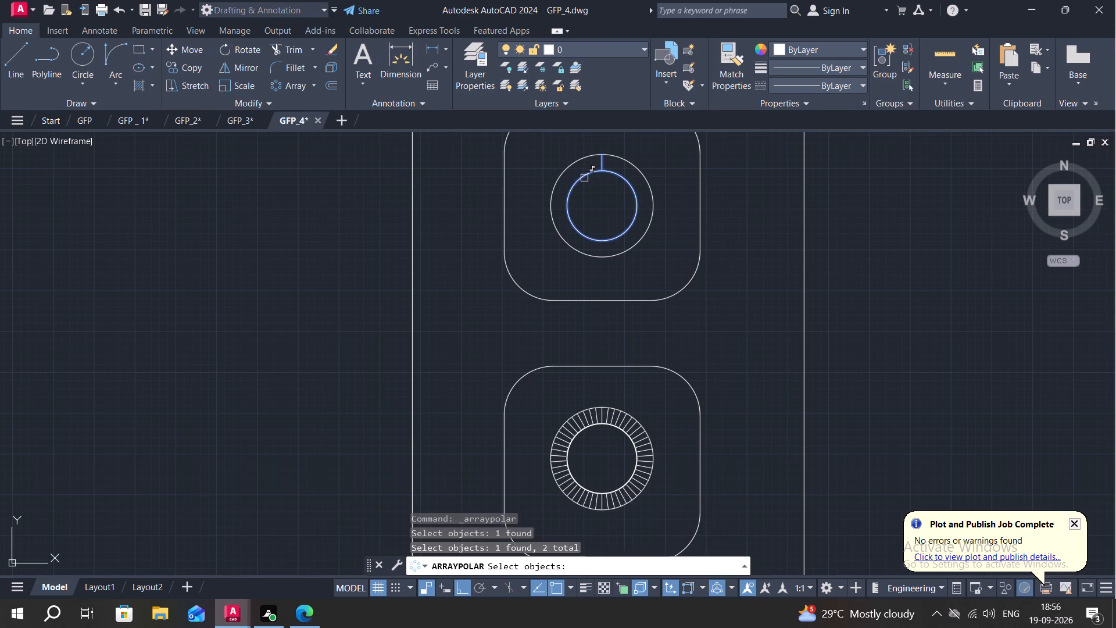
{"action": "right_click", "coordinate": [584, 178]}
{"action": "left_click", "coordinate": [602, 206]}
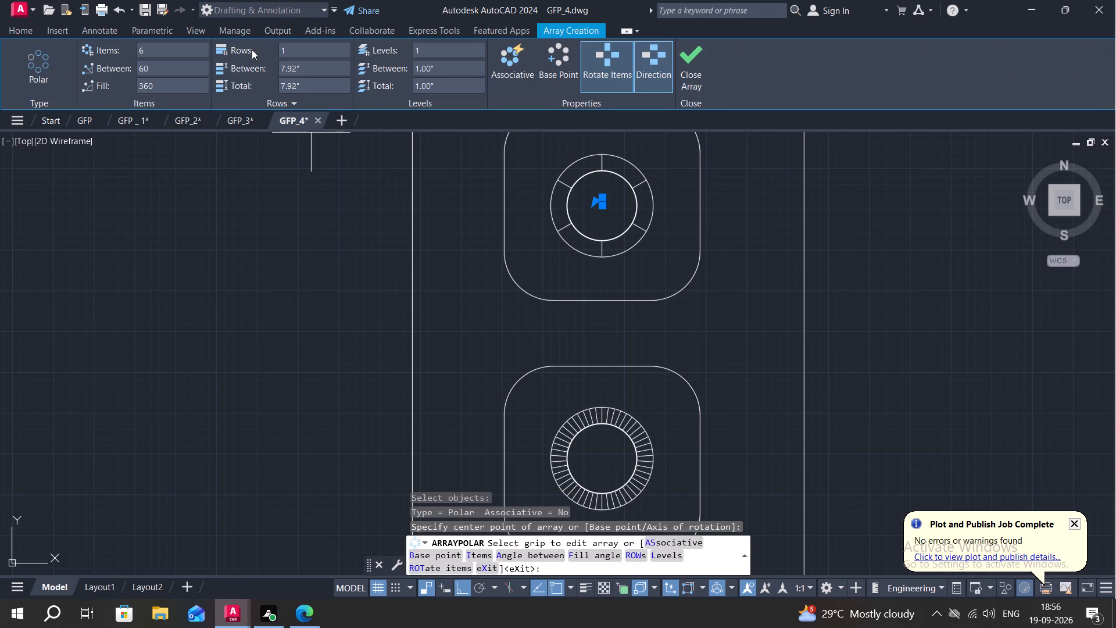
{"action": "left_click", "coordinate": [183, 50]}
{"action": "key", "text": "BackSpace"}
{"action": "type", "text": "50"}
{"action": "key", "text": "Return"}
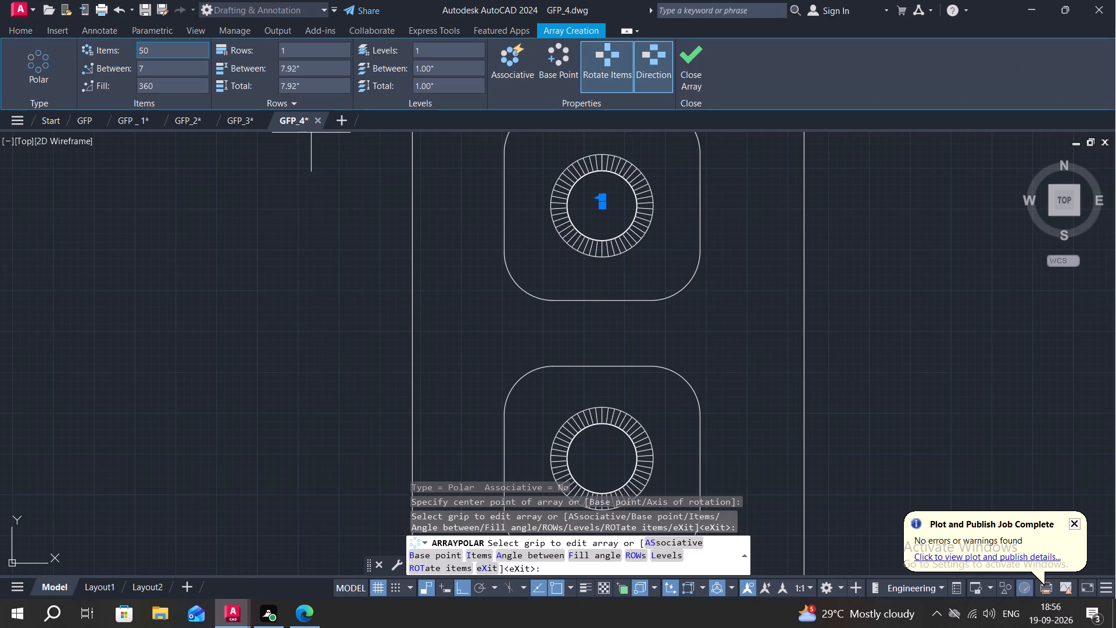
{"action": "key", "text": "Escape"}
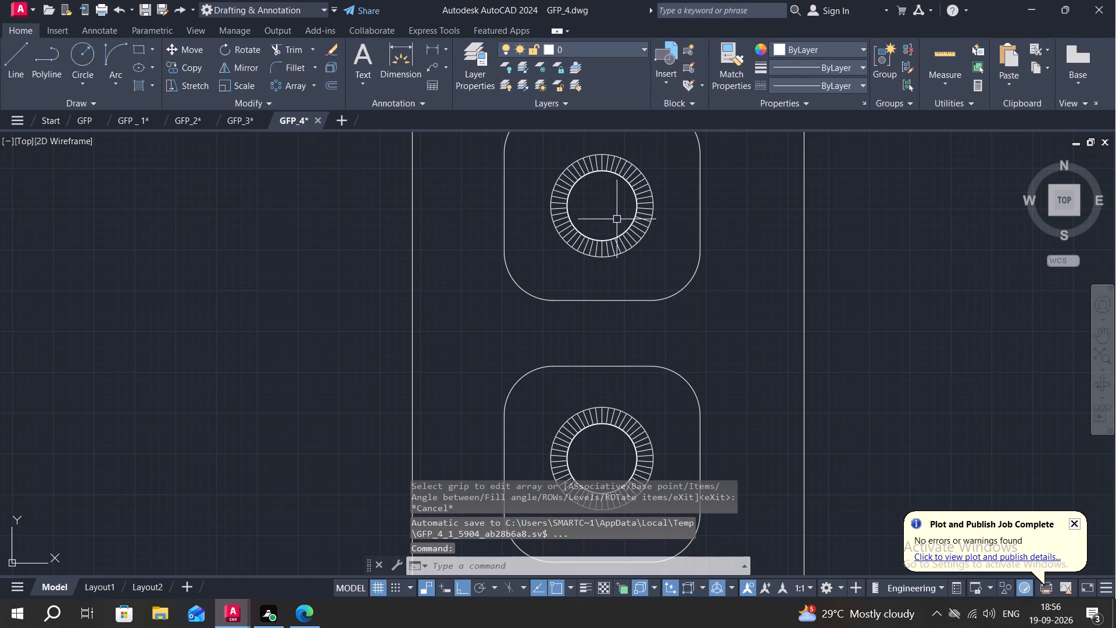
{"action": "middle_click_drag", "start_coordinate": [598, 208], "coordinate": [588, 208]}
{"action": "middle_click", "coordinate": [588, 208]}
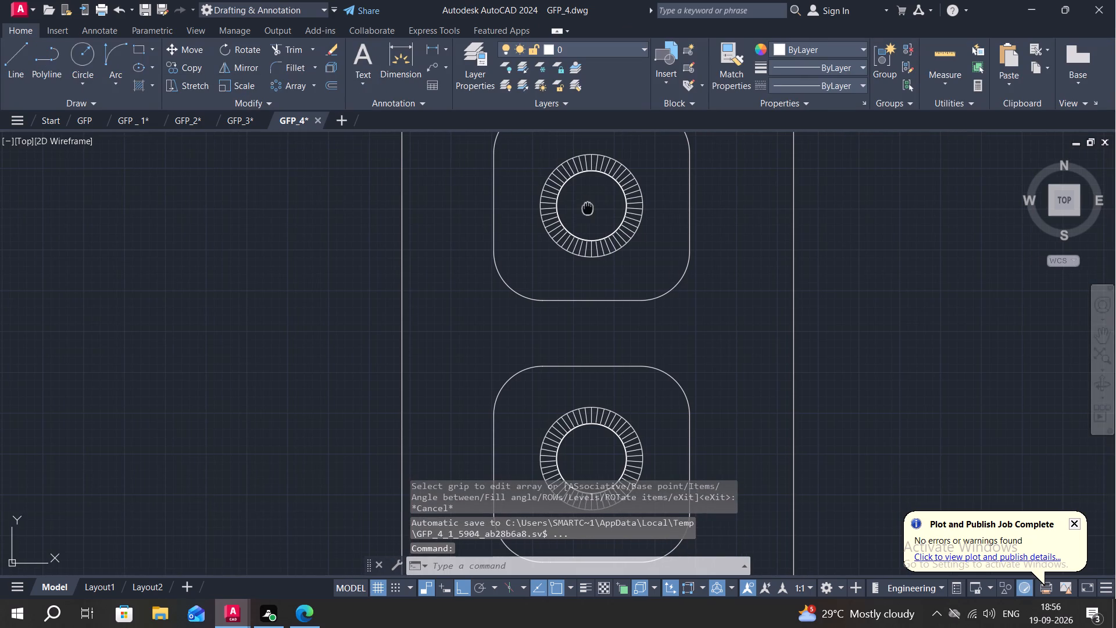
Set the current object colour to red 237,31,36.
{"action": "left_click", "coordinate": [805, 52]}
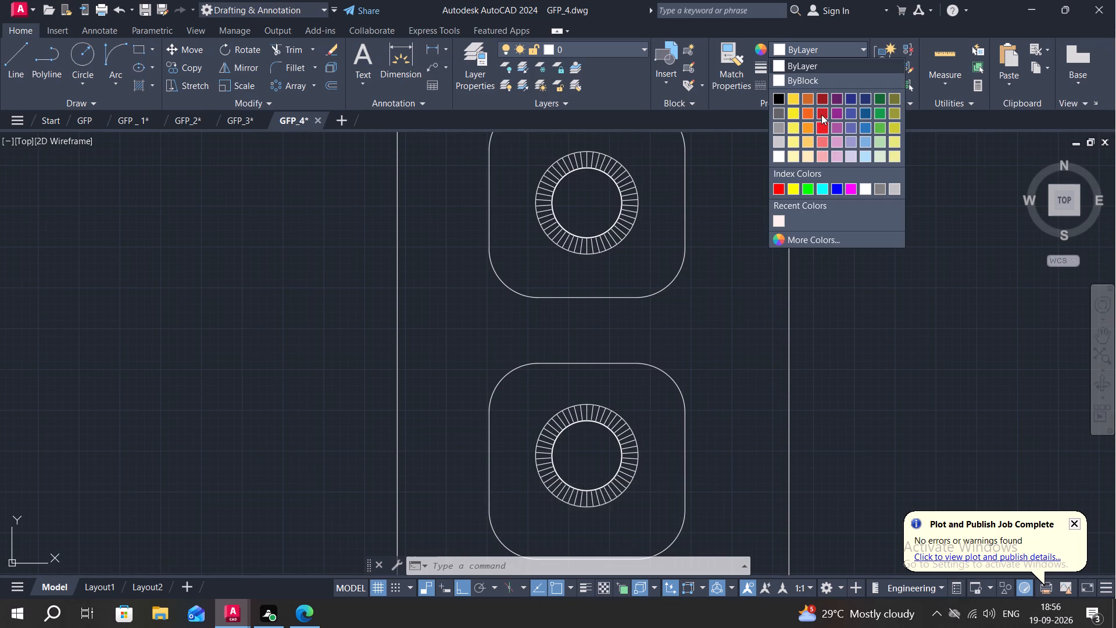
{"action": "left_click", "coordinate": [822, 127]}
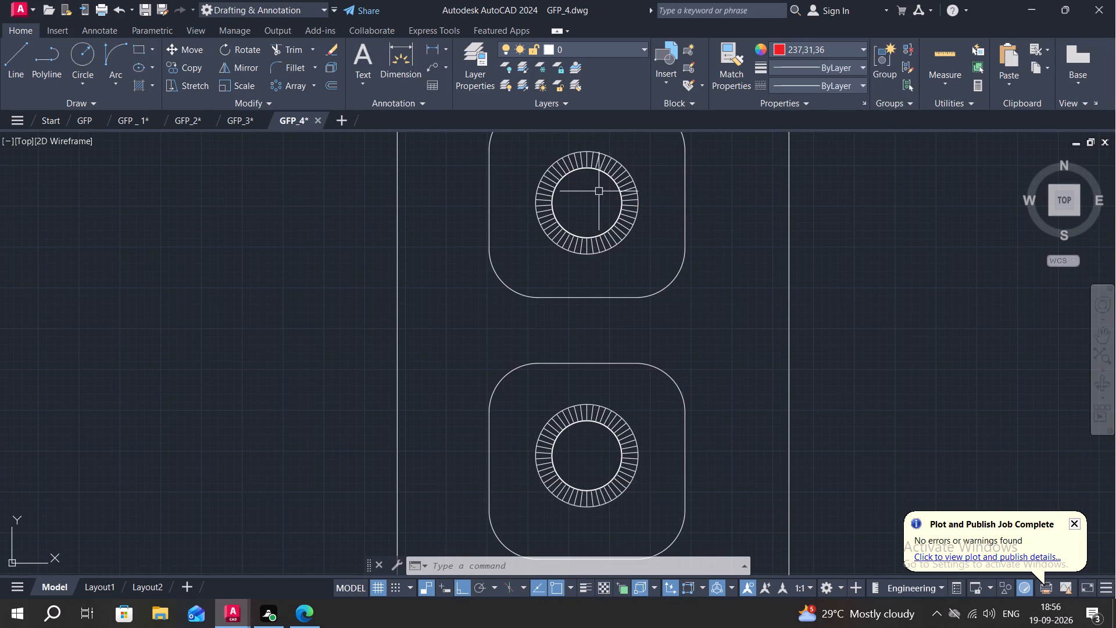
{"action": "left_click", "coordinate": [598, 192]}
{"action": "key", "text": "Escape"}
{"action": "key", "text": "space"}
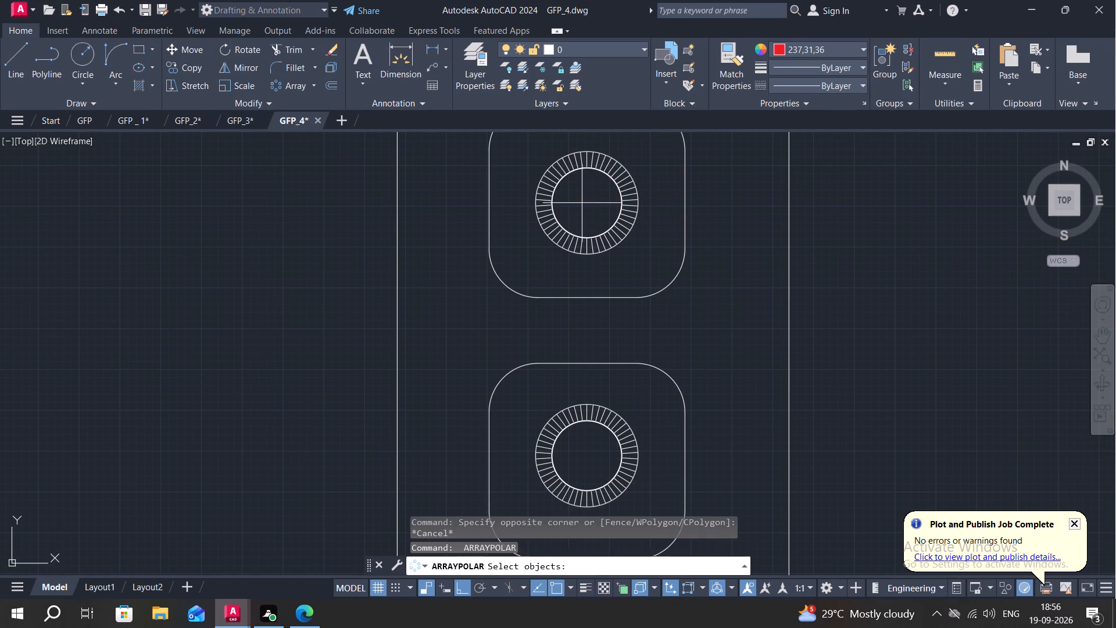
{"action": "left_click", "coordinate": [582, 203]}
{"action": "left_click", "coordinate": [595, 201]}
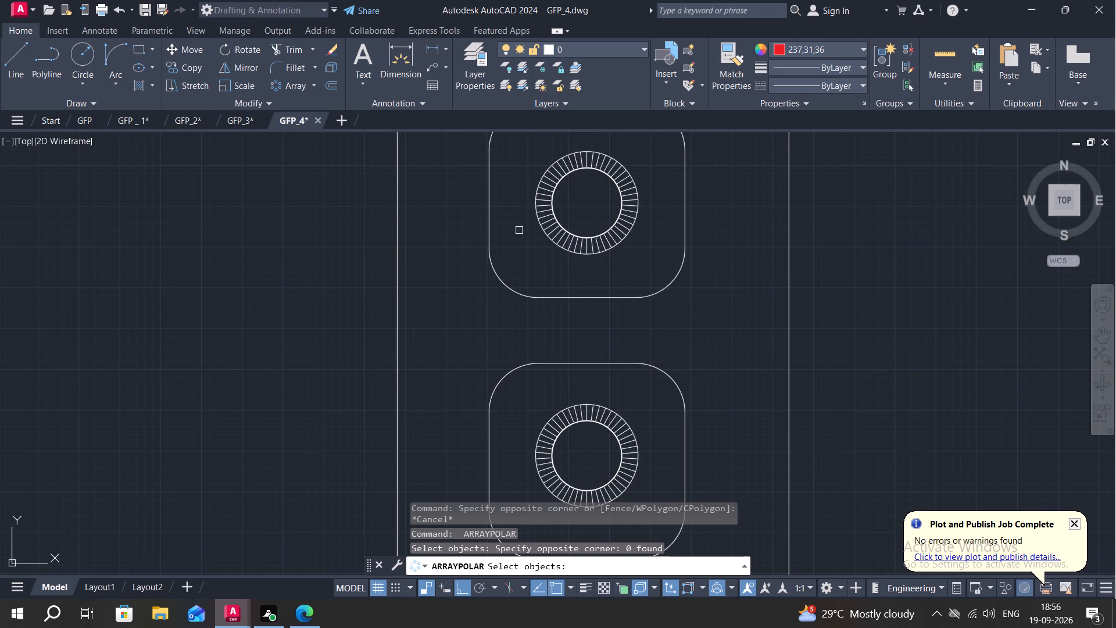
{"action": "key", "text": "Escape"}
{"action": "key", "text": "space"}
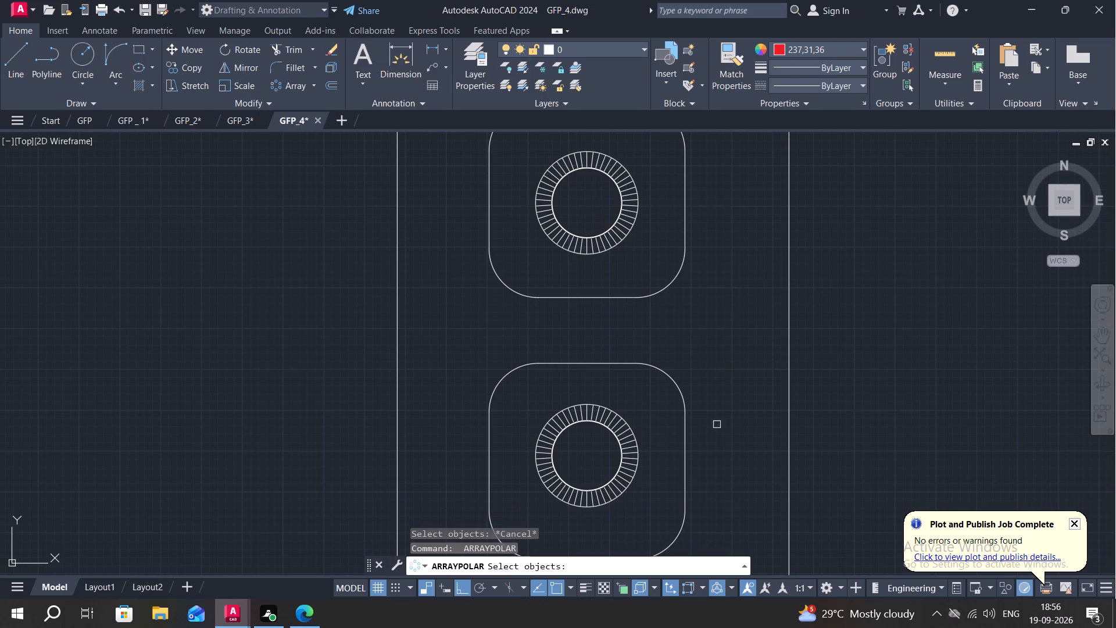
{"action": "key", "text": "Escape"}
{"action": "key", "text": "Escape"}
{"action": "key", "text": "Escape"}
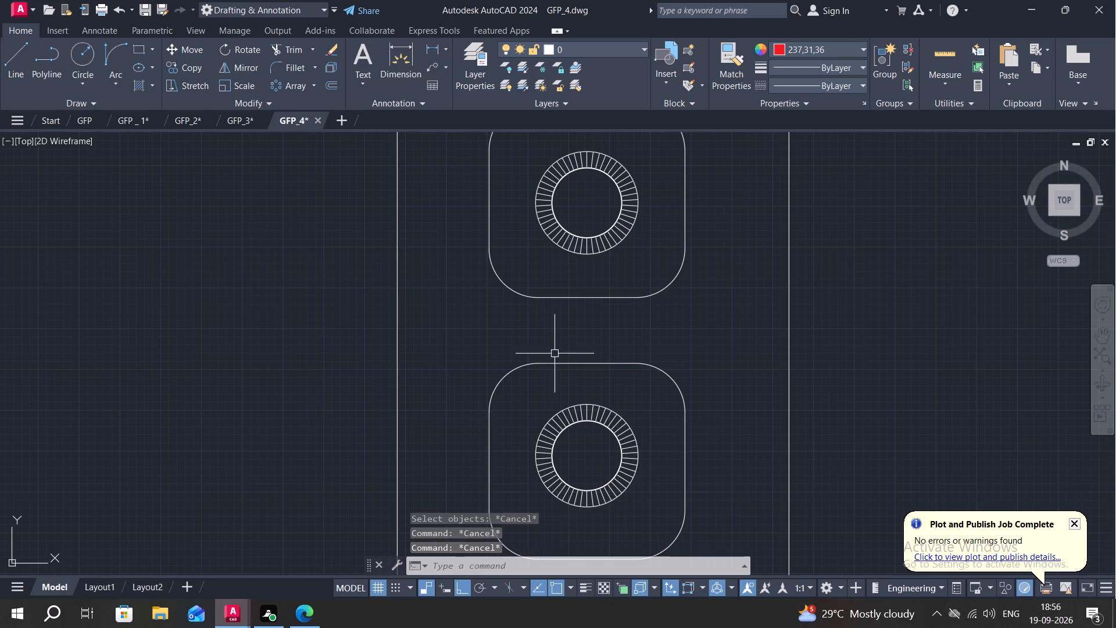
Hatch the inside of both inner circles with a Solid pattern in red 237,31,36.
{"action": "type", "text": "H"}
{"action": "key", "text": "space"}
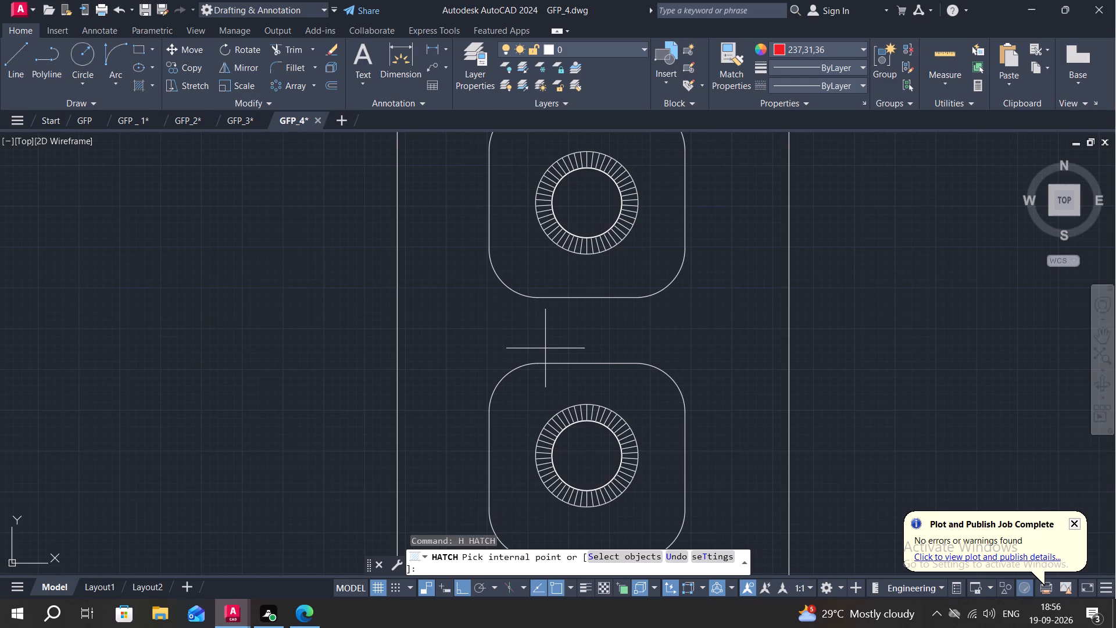
{"action": "left_click", "coordinate": [424, 68]}
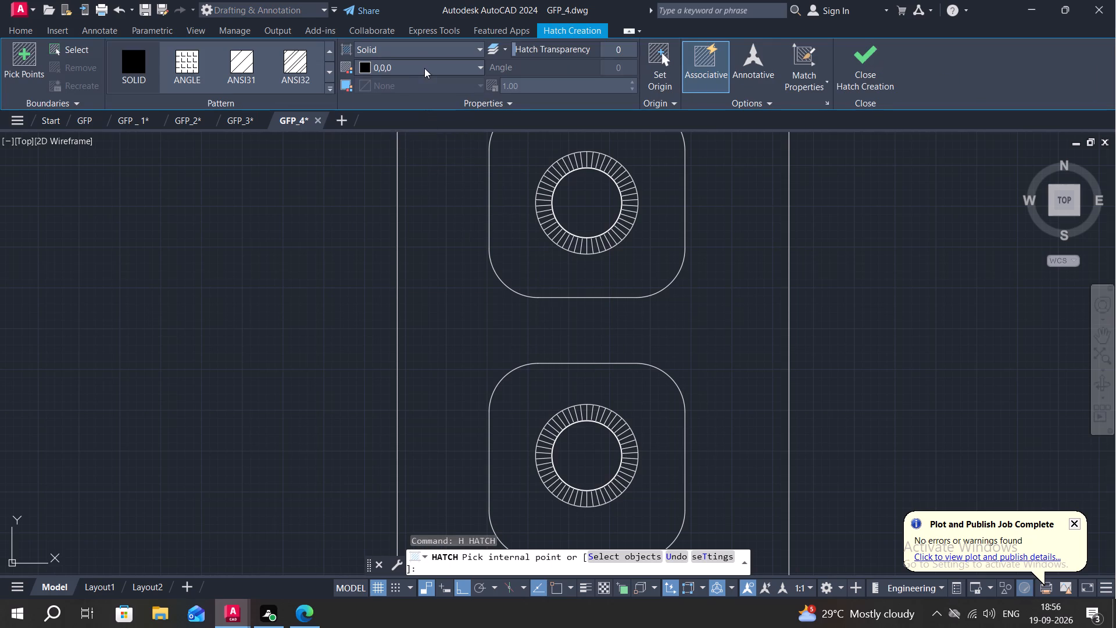
{"action": "left_click", "coordinate": [409, 154]}
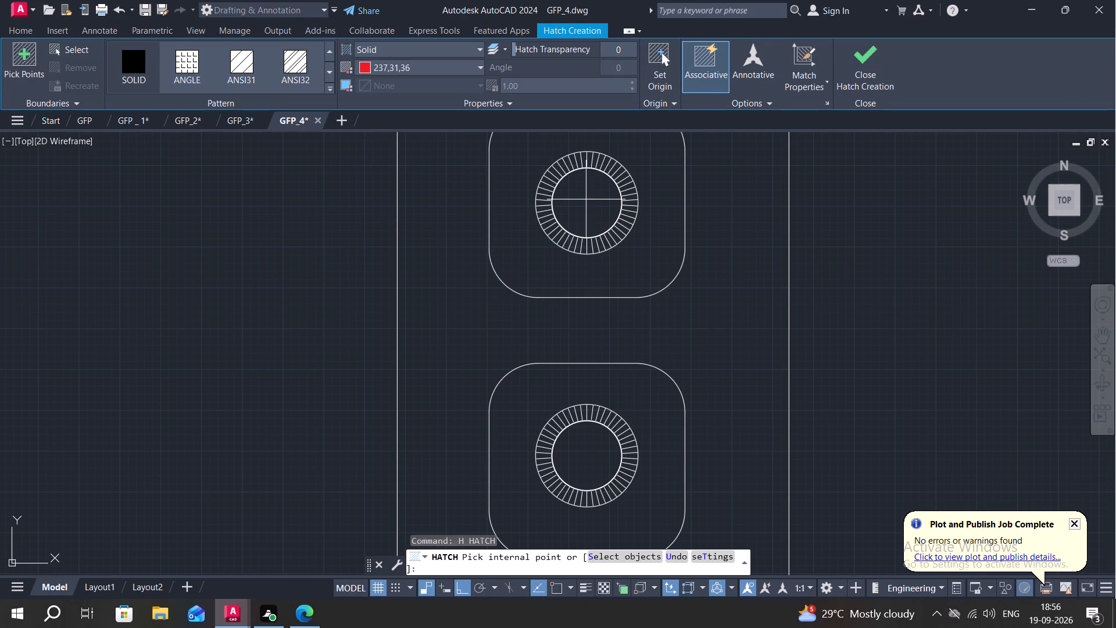
{"action": "left_click", "coordinate": [593, 199]}
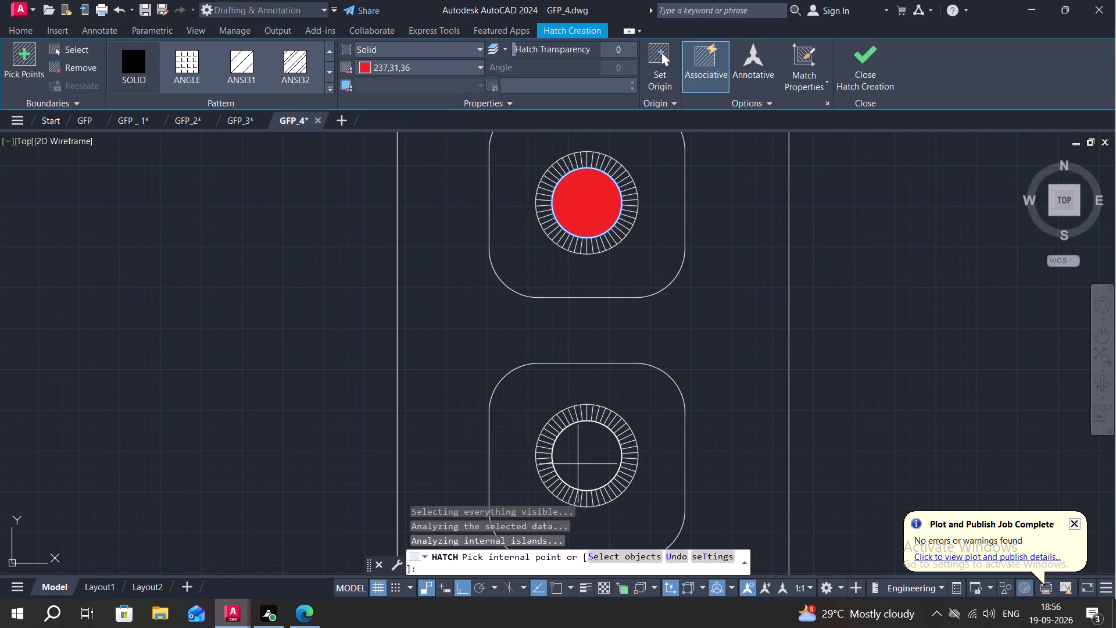
{"action": "left_click", "coordinate": [581, 456]}
{"action": "scroll", "coordinate": [390, 400], "scroll_direction": "down", "scroll_amount": 5}
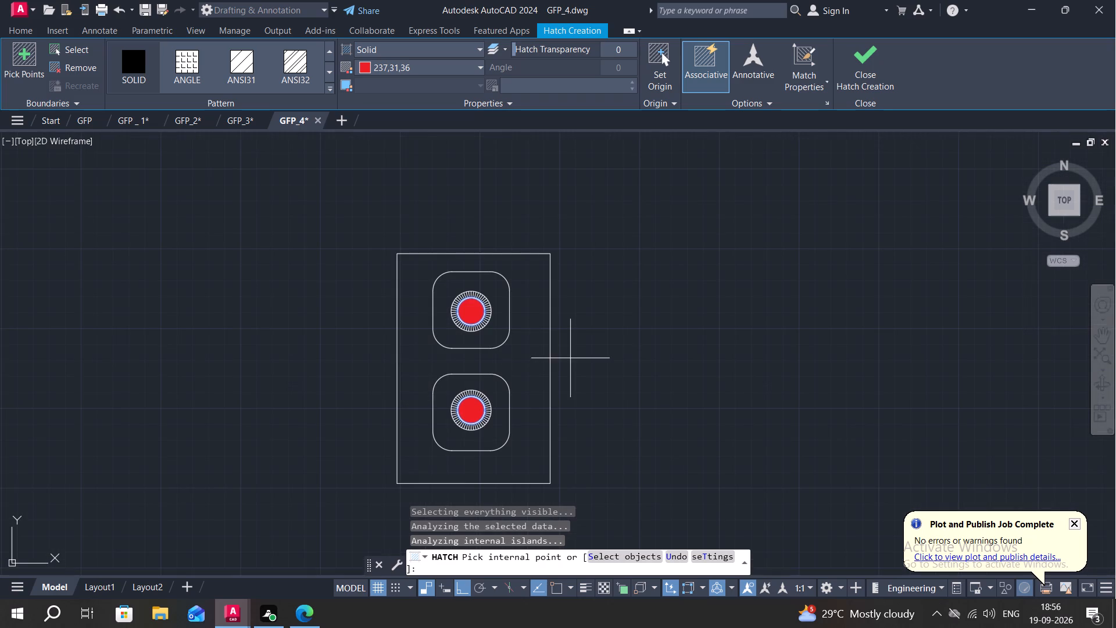
{"action": "key", "text": "Escape"}
Hatch the plate area outside the two rounded squares with a Solid pattern in colour ByLayer.
{"action": "key", "text": "space"}
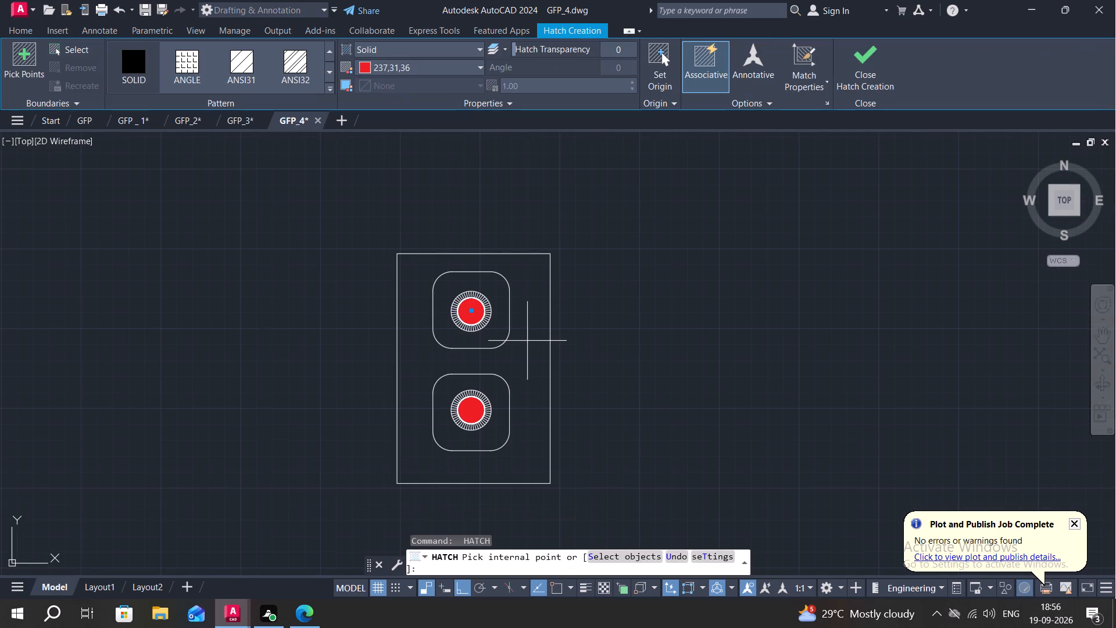
{"action": "left_click", "coordinate": [400, 71]}
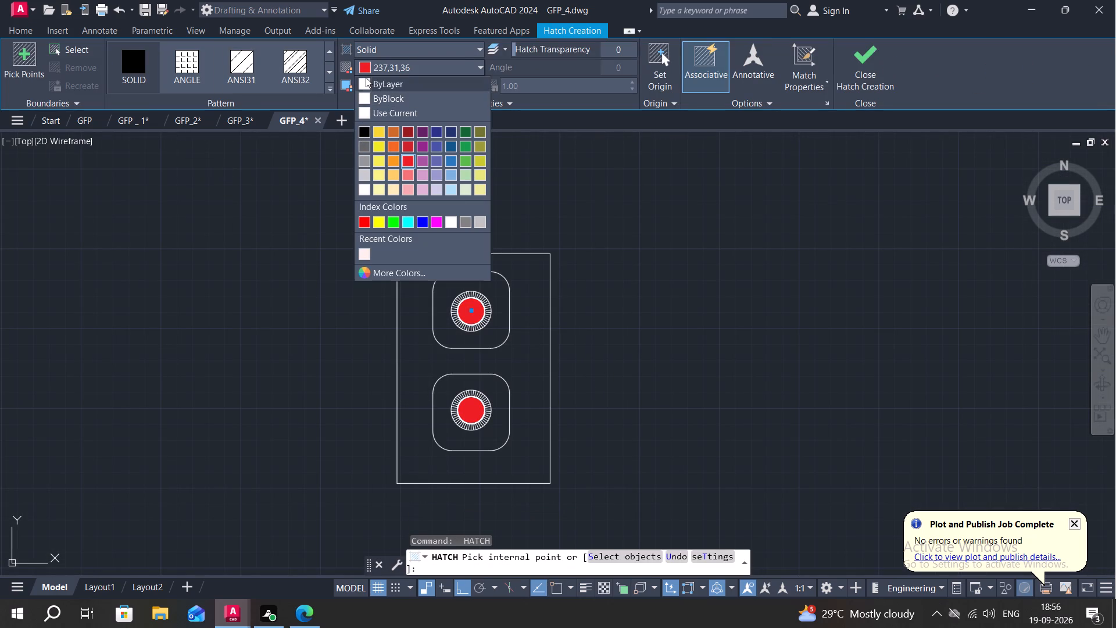
{"action": "left_click", "coordinate": [365, 78]}
{"action": "left_click", "coordinate": [370, 65]}
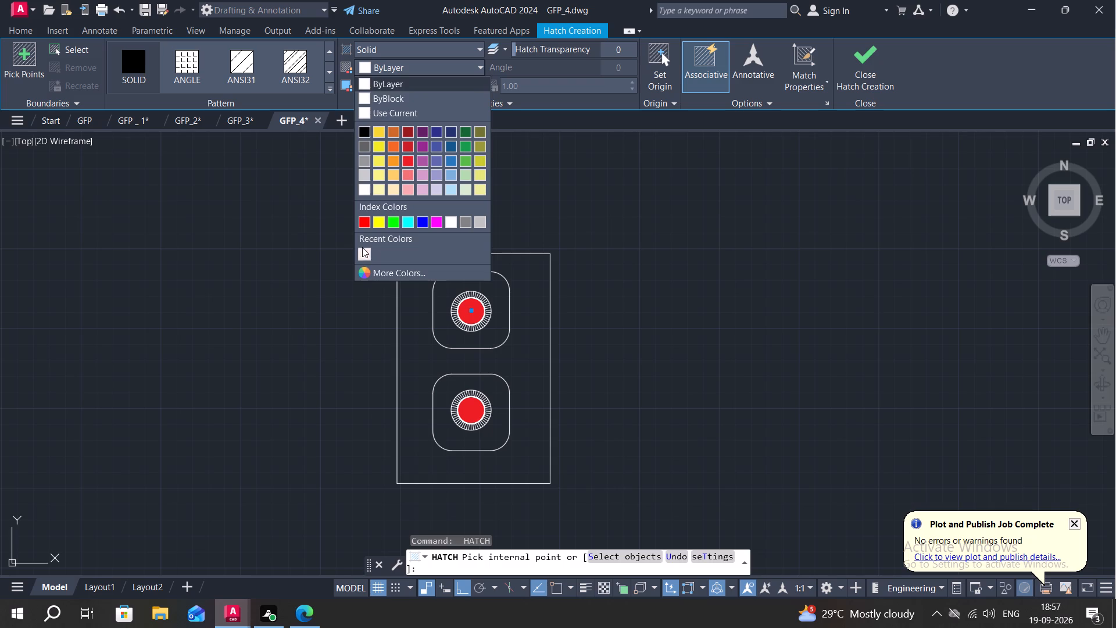
{"action": "left_click", "coordinate": [362, 247]}
{"action": "left_click", "coordinate": [412, 332]}
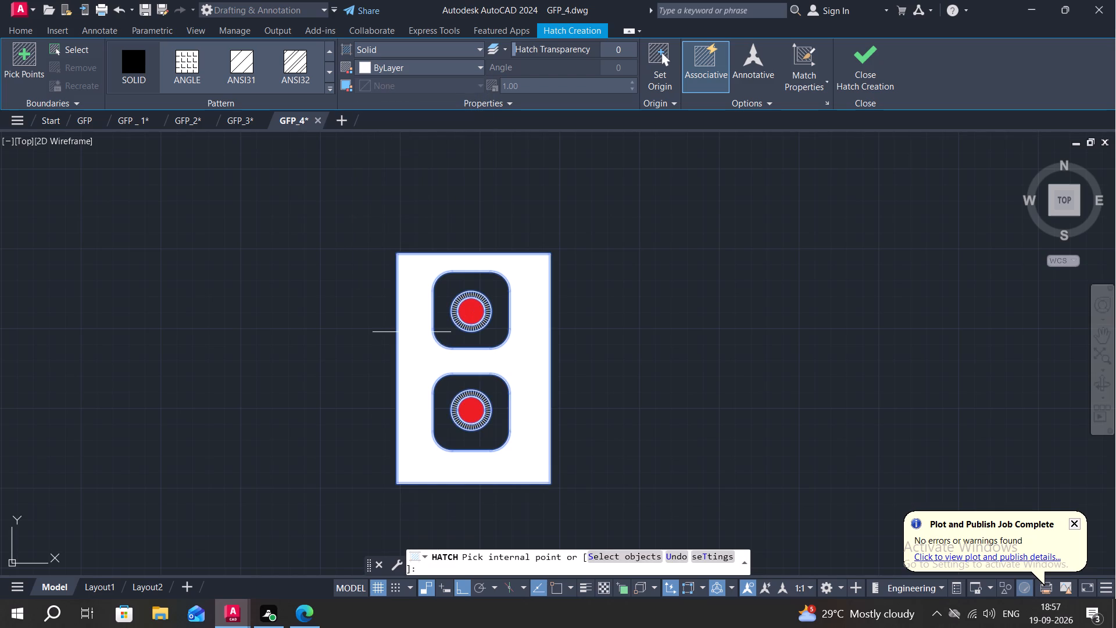
{"action": "key", "text": "Escape"}
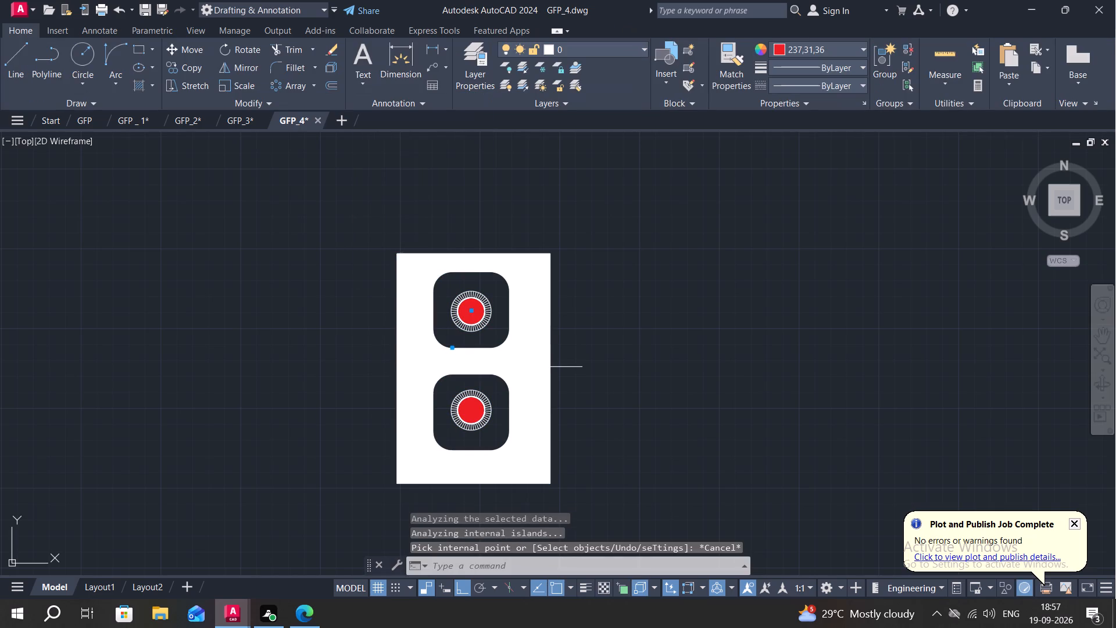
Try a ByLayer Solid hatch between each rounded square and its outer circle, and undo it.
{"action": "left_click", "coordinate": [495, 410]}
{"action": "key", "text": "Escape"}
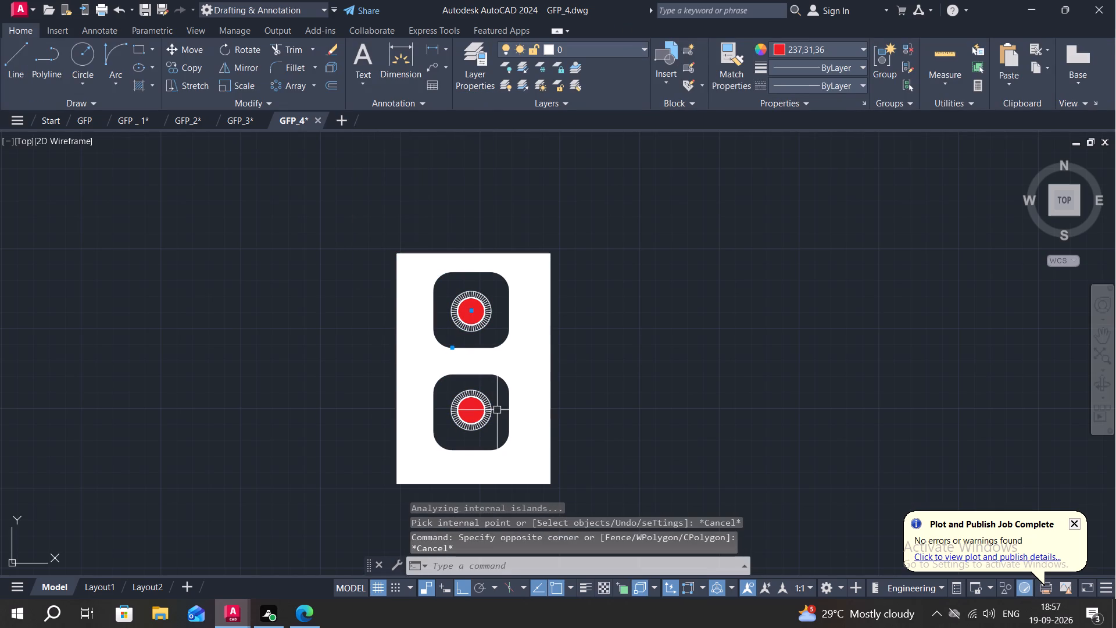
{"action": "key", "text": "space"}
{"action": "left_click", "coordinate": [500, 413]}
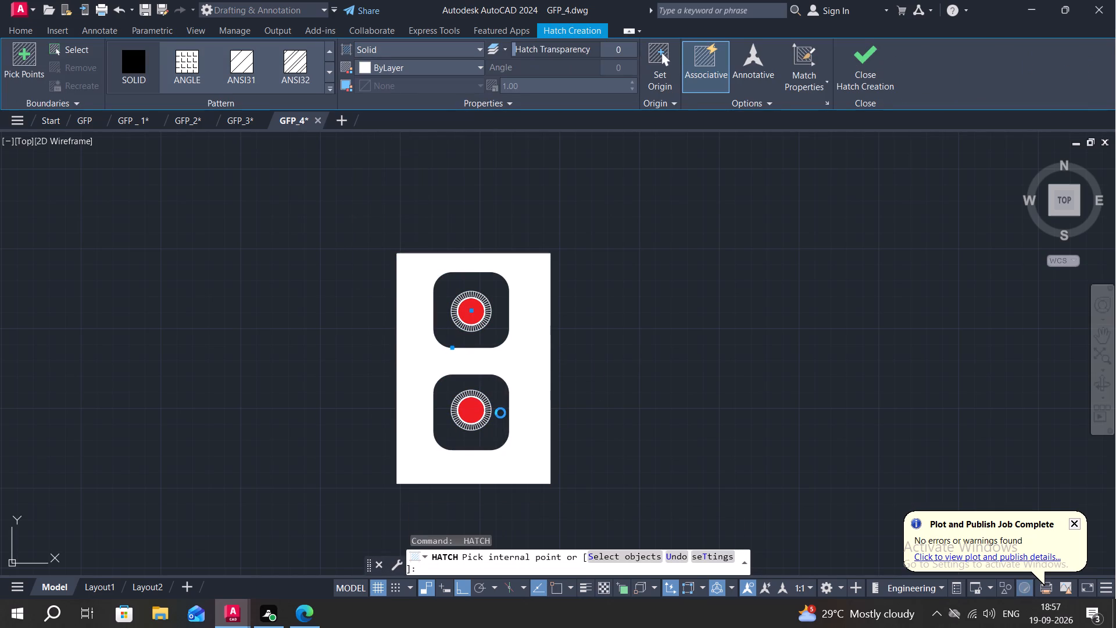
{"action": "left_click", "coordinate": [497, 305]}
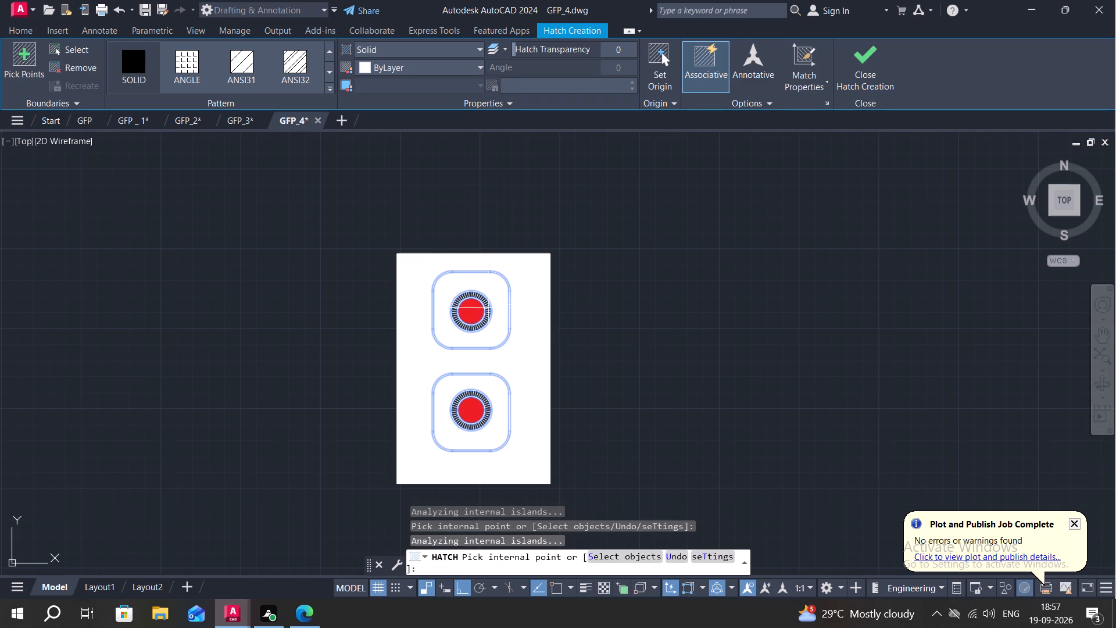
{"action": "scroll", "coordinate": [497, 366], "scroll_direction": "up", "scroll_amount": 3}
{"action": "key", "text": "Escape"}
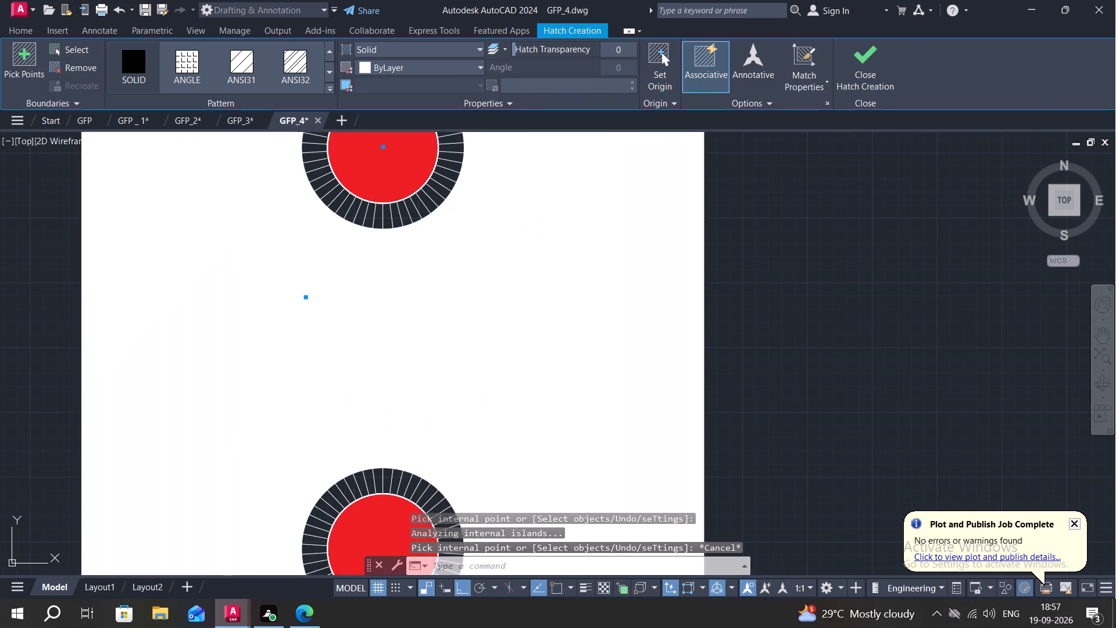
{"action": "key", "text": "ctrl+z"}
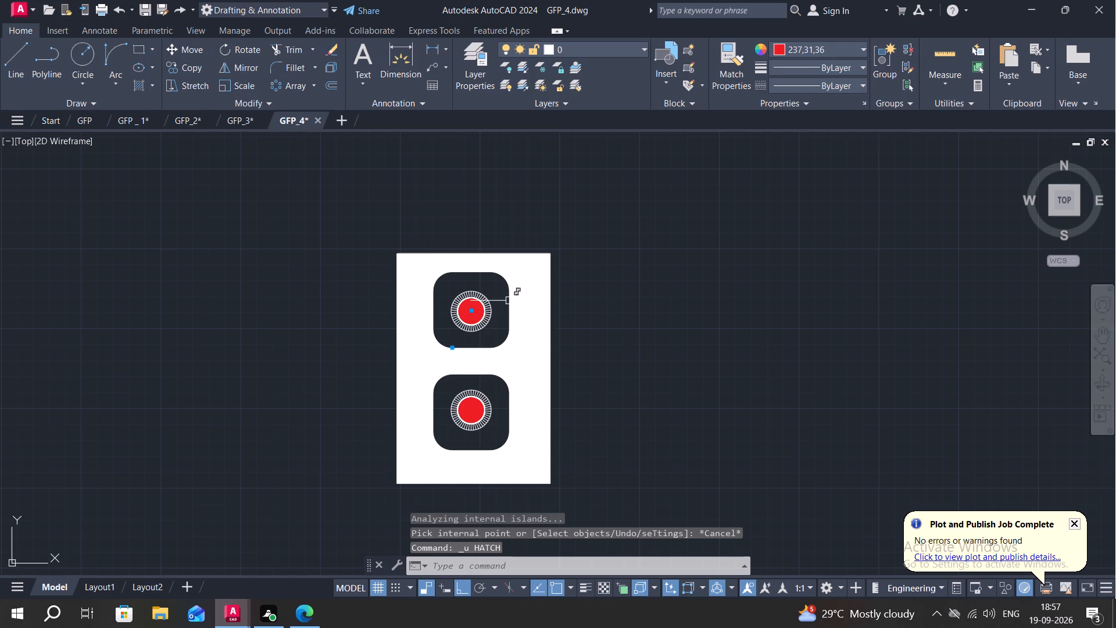
Offset both rounded squares inward by the default distance of 1.00.
{"action": "type", "text": "O"}
{"action": "key", "text": "space"}
{"action": "left_click", "coordinate": [510, 294]}
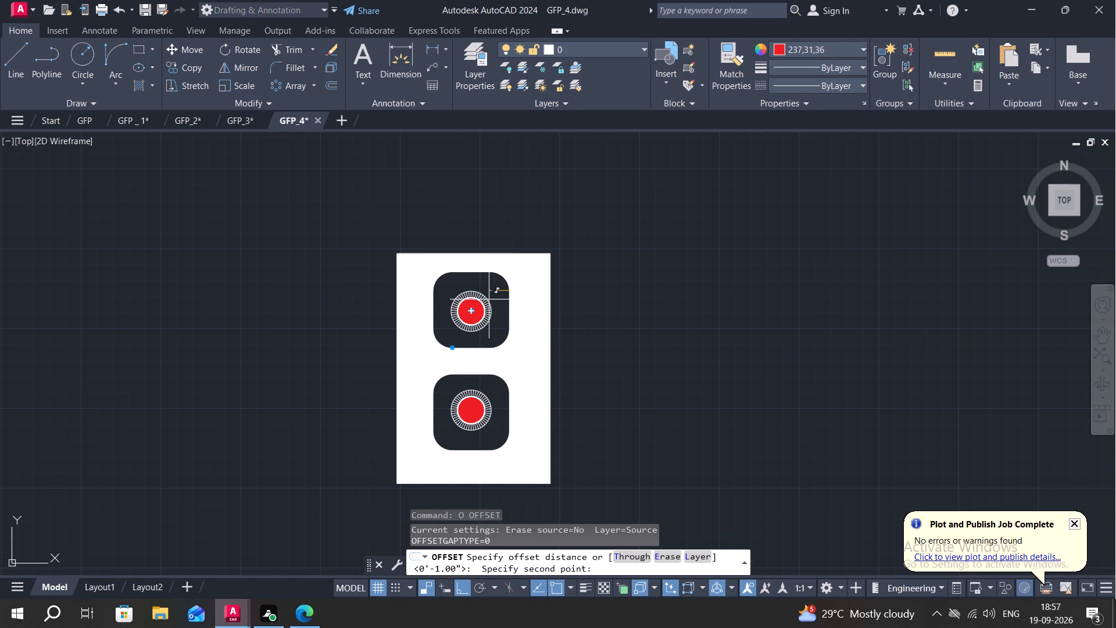
{"action": "key", "text": "space"}
{"action": "left_click", "coordinate": [499, 278]}
{"action": "left_click", "coordinate": [492, 294]}
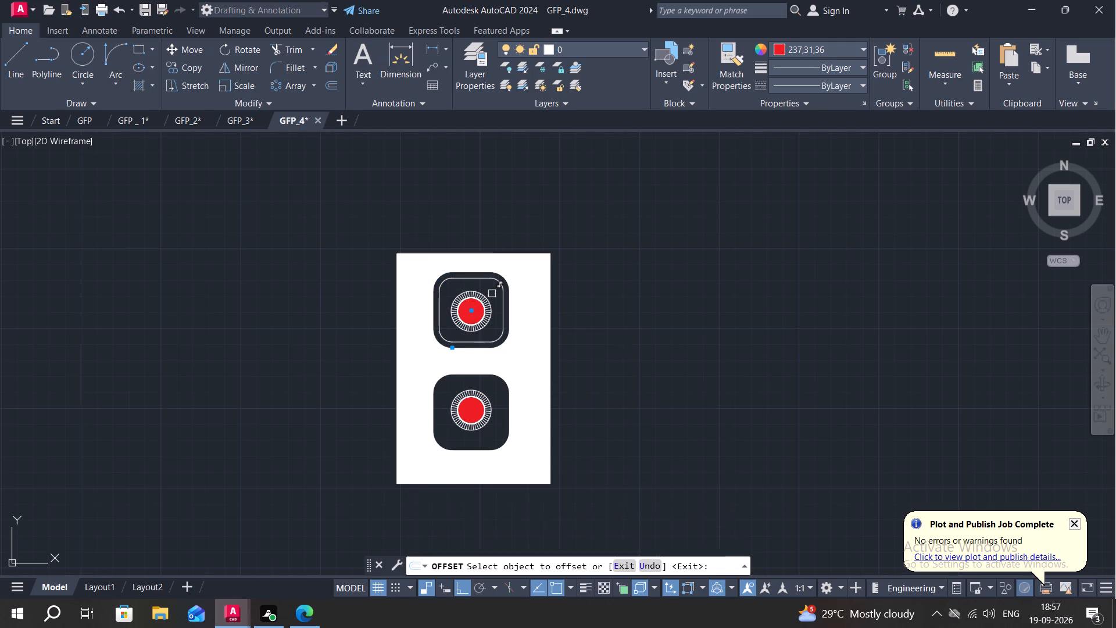
{"action": "left_click", "coordinate": [495, 376]}
{"action": "left_click", "coordinate": [493, 387]}
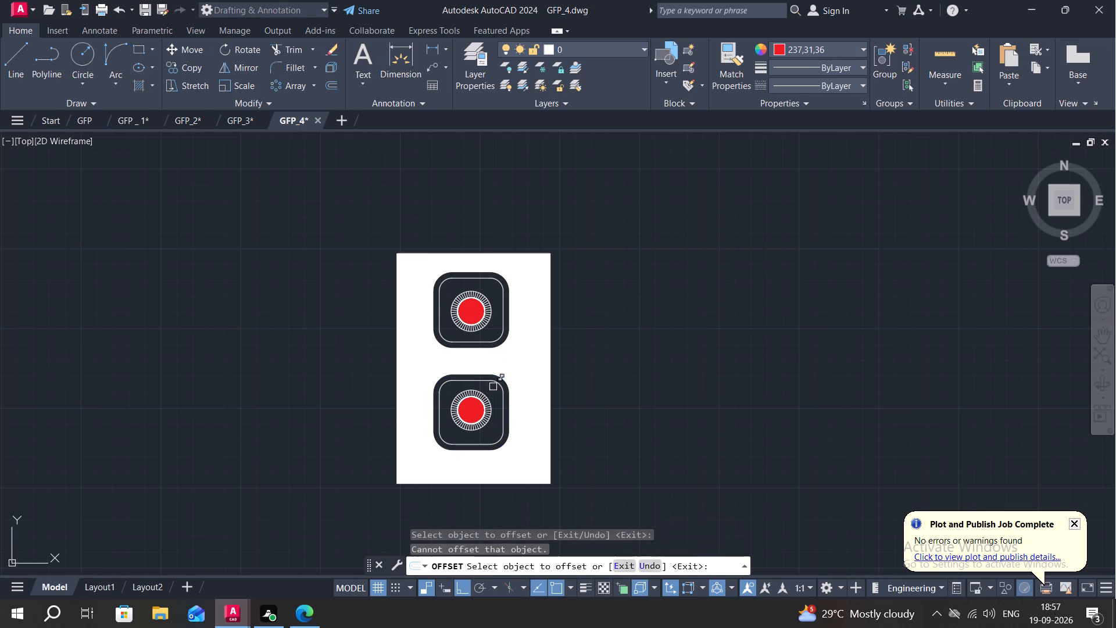
{"action": "key", "text": "Escape"}
Hatch the band between each rounded square and its inward offset with a Solid pattern in black 0,0,0.
{"action": "type", "text": "H"}
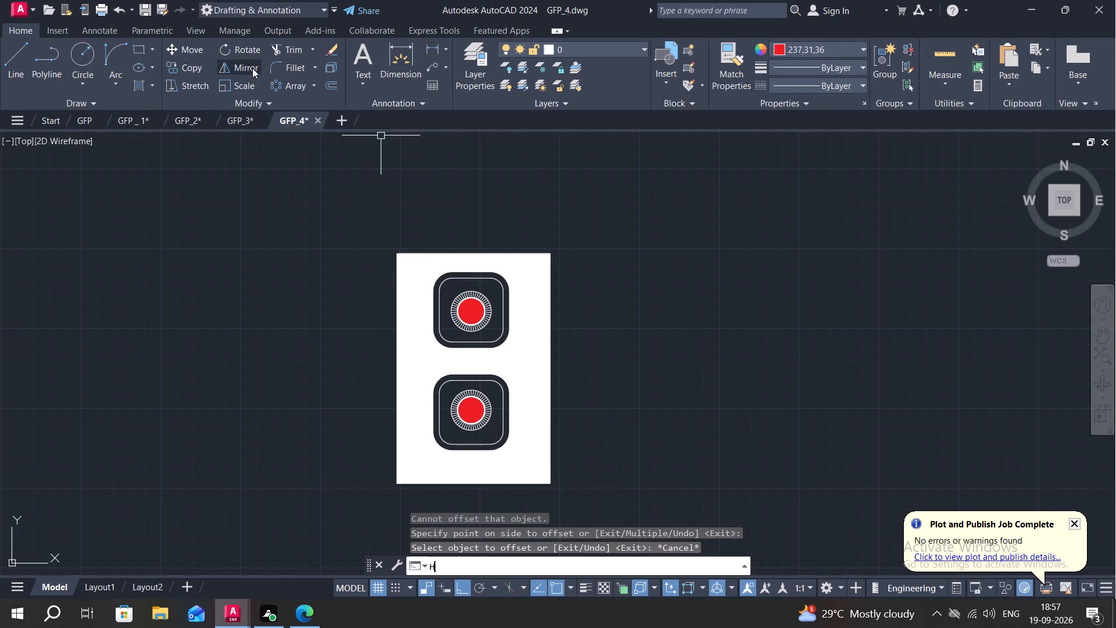
{"action": "key", "text": "space"}
{"action": "left_click", "coordinate": [123, 61]}
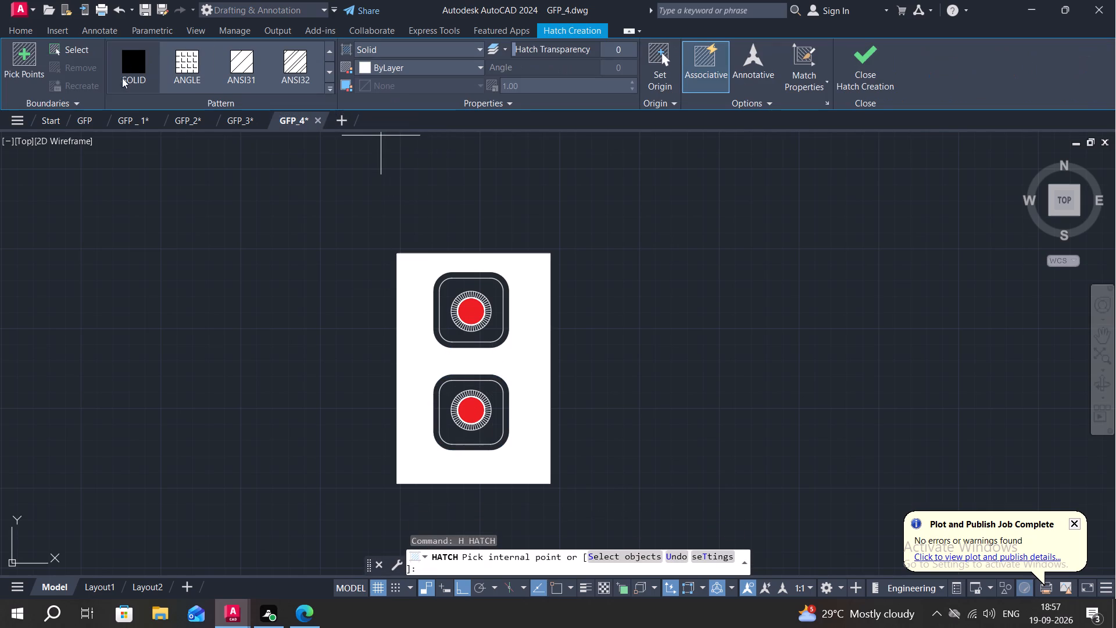
{"action": "left_click", "coordinate": [437, 411]}
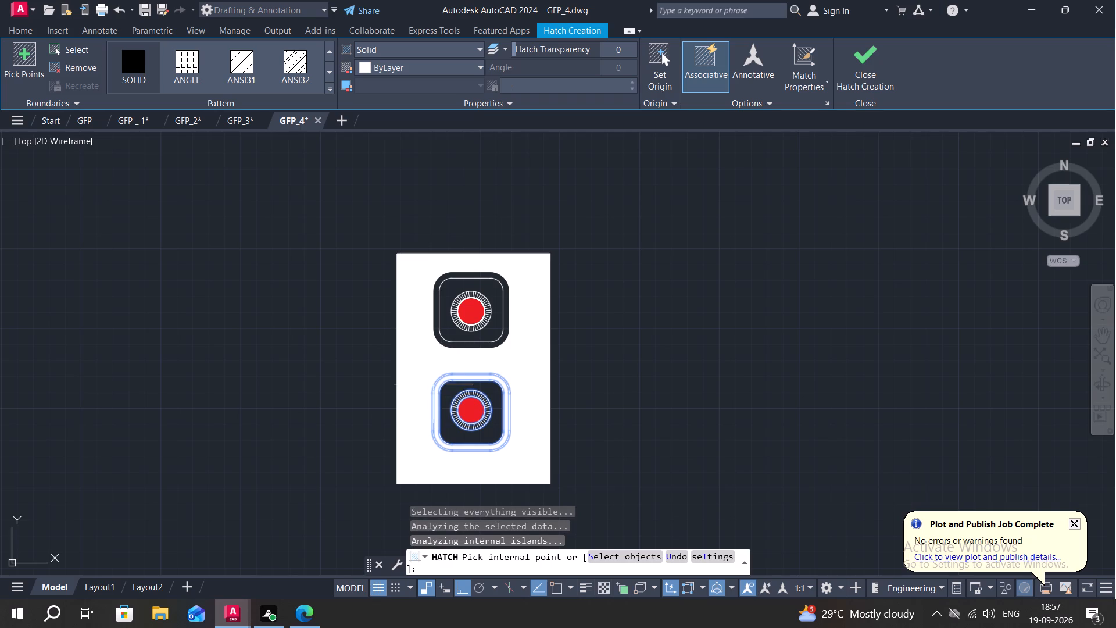
{"action": "left_click", "coordinate": [415, 65]}
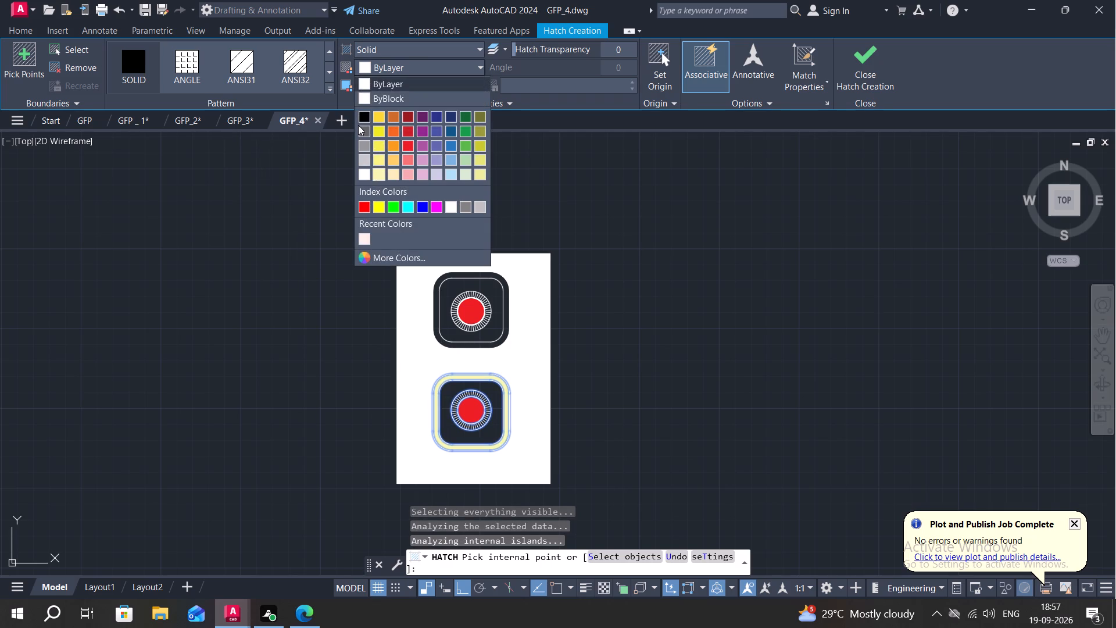
{"action": "left_click", "coordinate": [361, 115]}
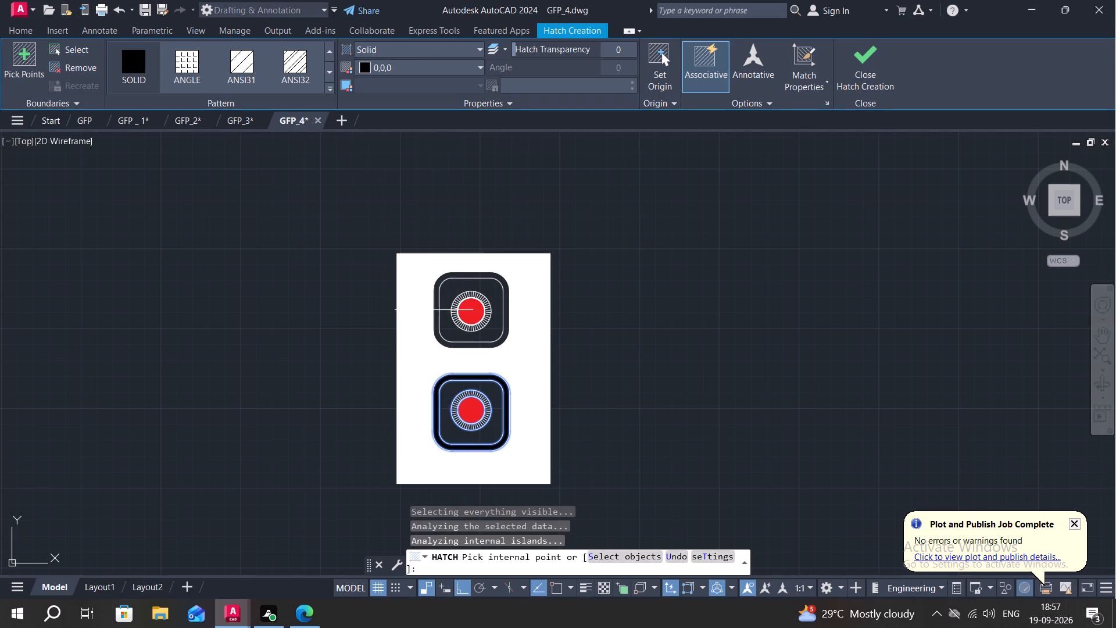
{"action": "left_click", "coordinate": [432, 310]}
{"action": "scroll", "coordinate": [438, 309], "scroll_direction": "up", "scroll_amount": 3}
{"action": "key", "text": "ctrl+z"}
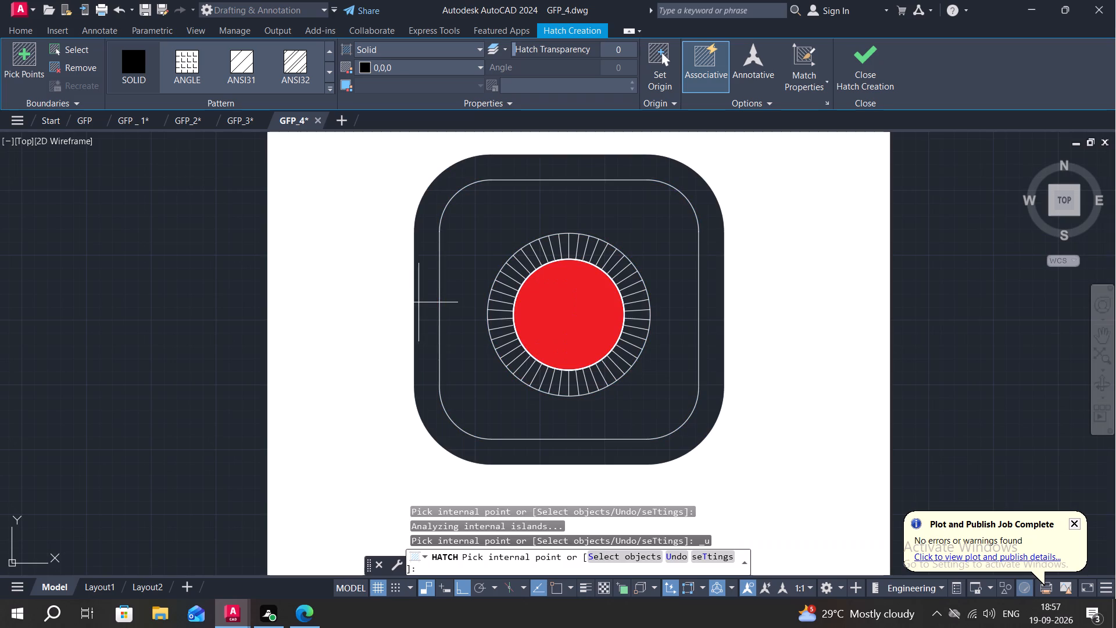
{"action": "left_click", "coordinate": [128, 69]}
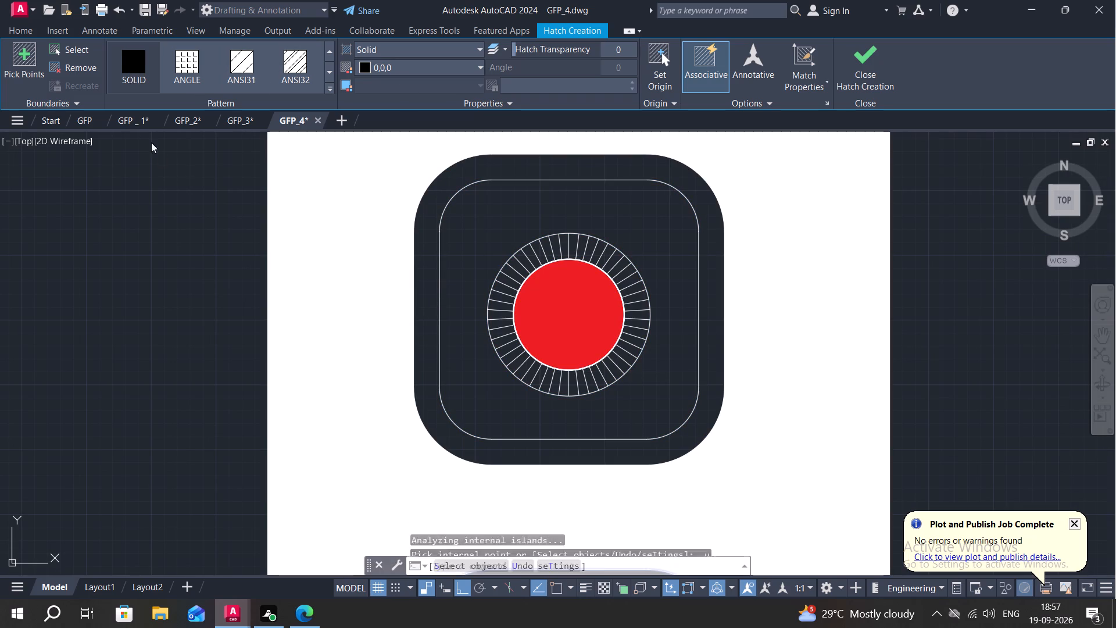
{"action": "left_click", "coordinate": [432, 271]}
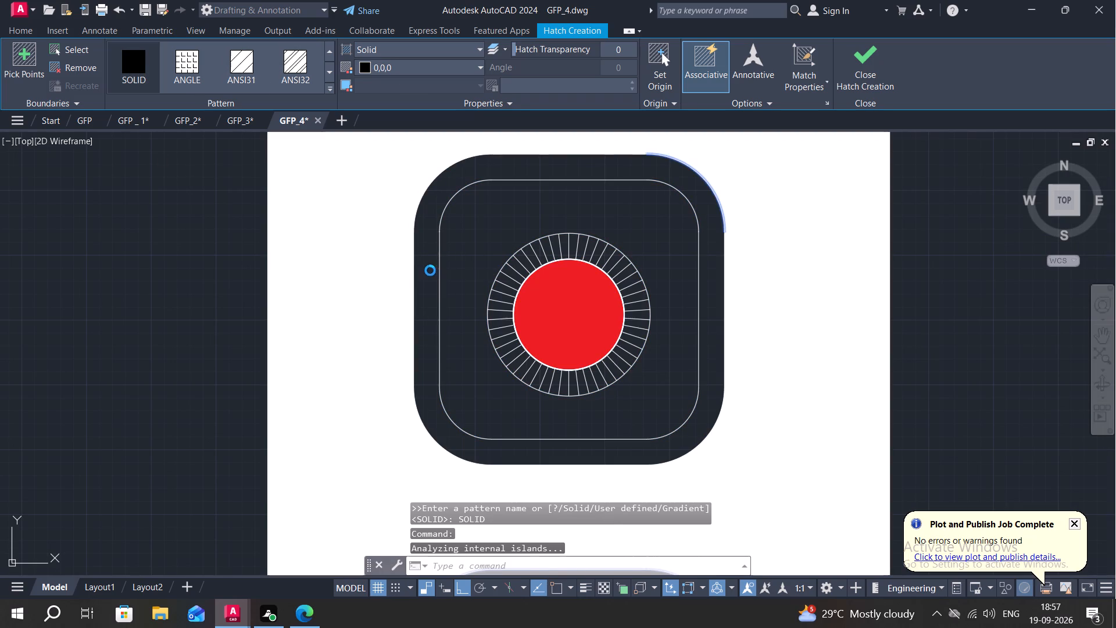
{"action": "scroll", "coordinate": [428, 271], "scroll_direction": "down", "scroll_amount": 1}
{"action": "key", "text": "Escape"}
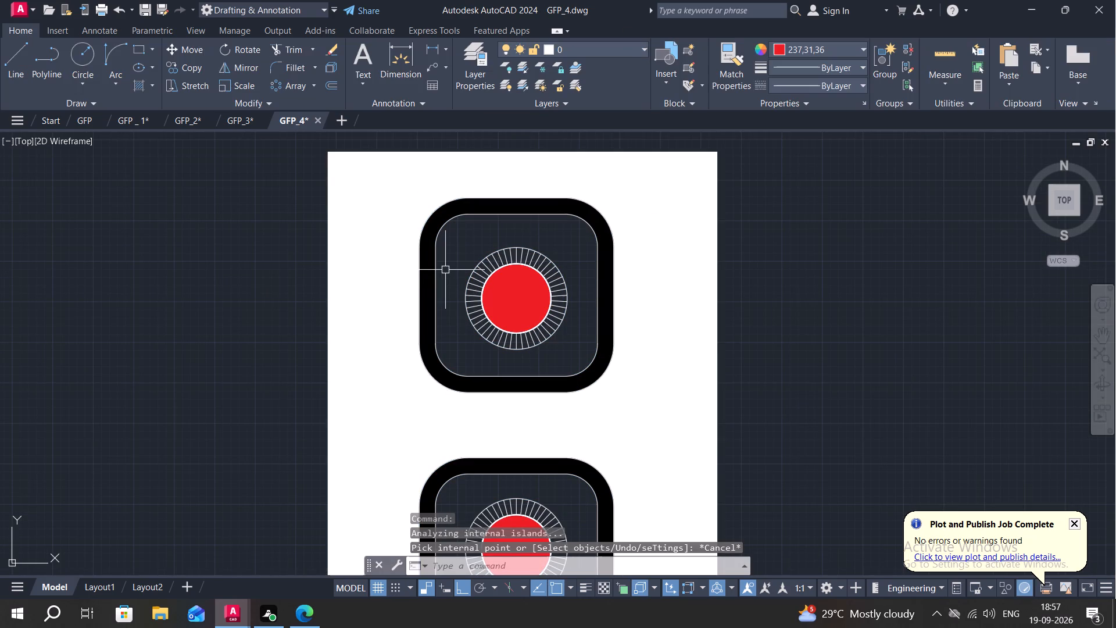
Hatch the area between each inner rounded square and its outer circle with a Solid pattern in colour ByLayer.
{"action": "key", "text": "h"}
{"action": "key", "text": "space"}
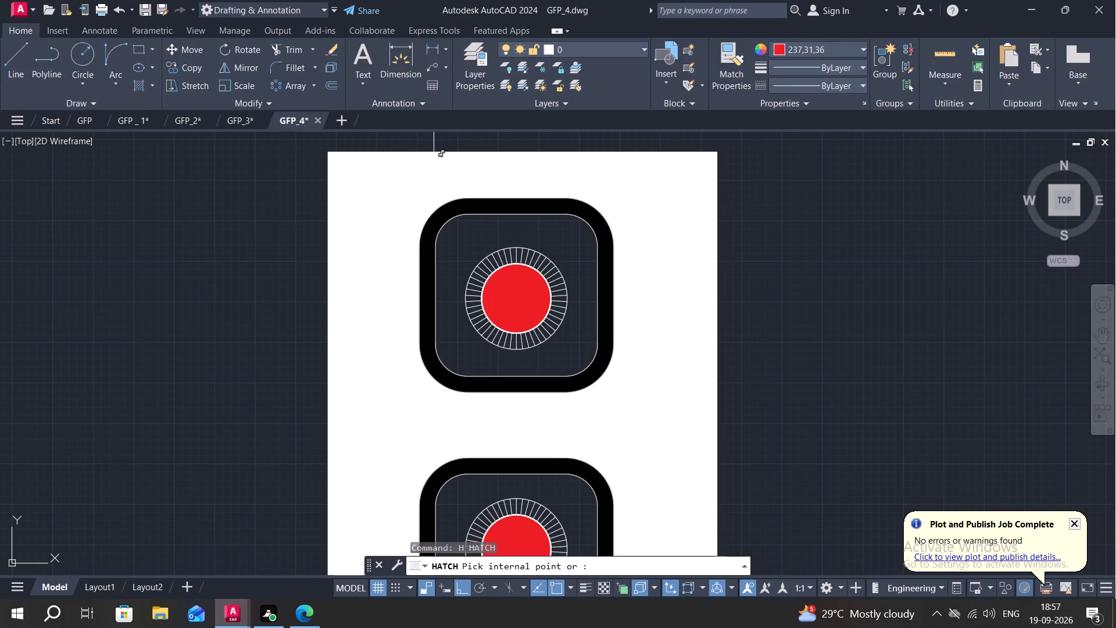
{"action": "left_click", "coordinate": [427, 69]}
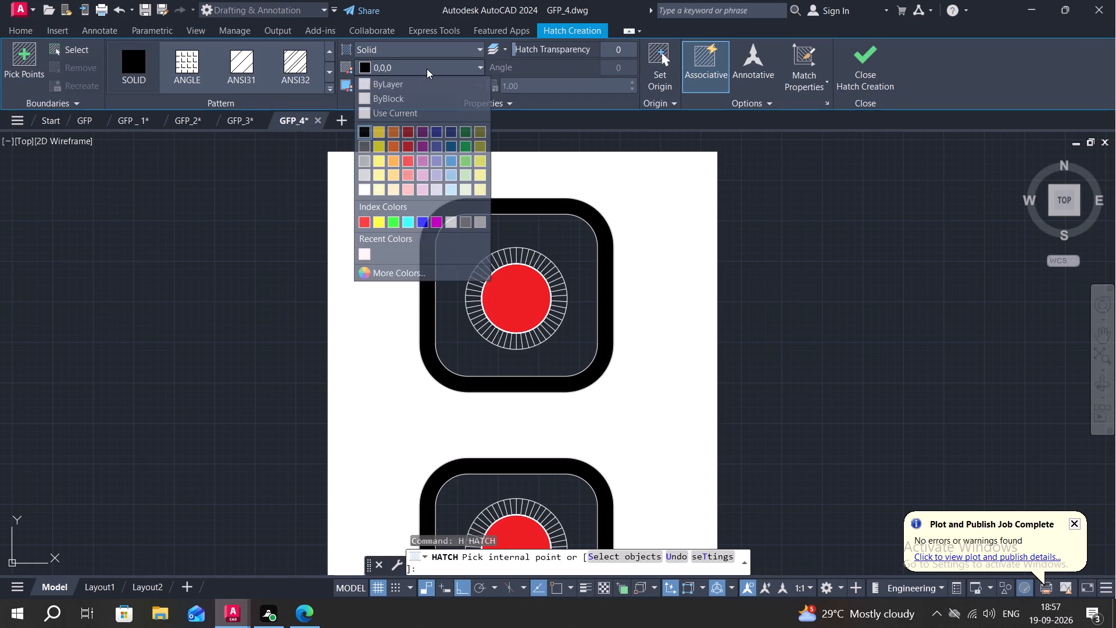
{"action": "left_click", "coordinate": [364, 80]}
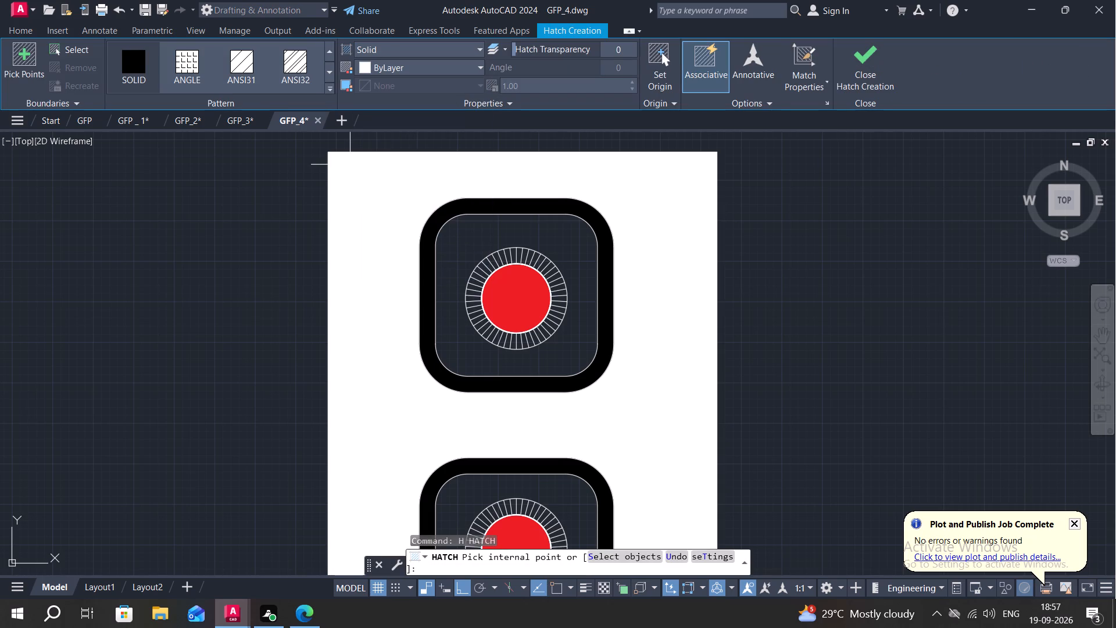
{"action": "left_click", "coordinate": [450, 270]}
{"action": "middle_click_drag", "start_coordinate": [449, 288], "coordinate": [445, 130]}
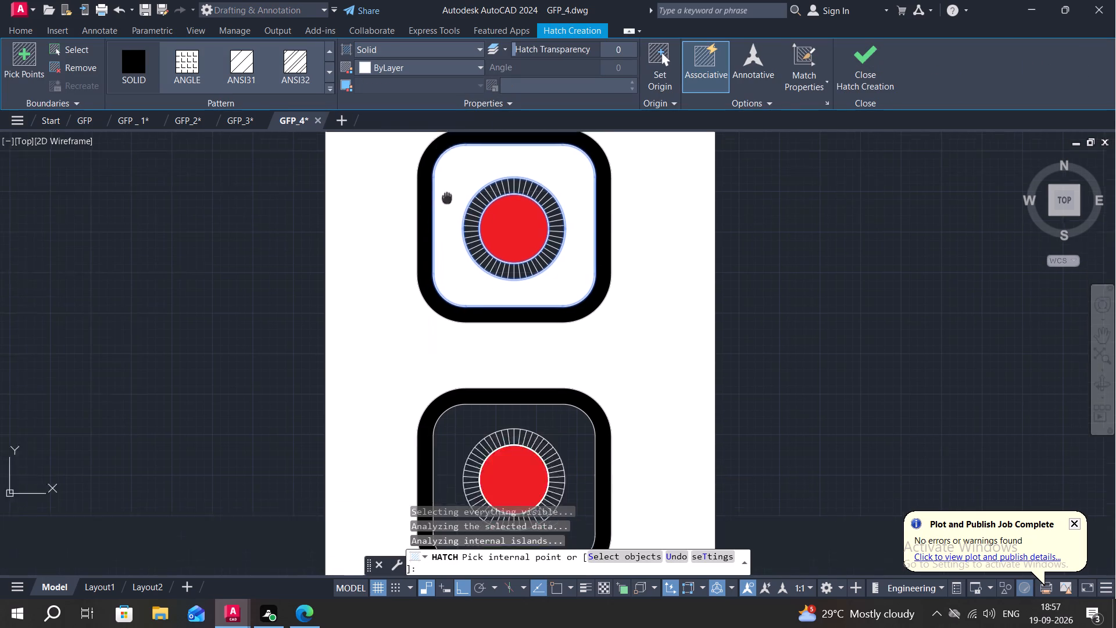
{"action": "left_click", "coordinate": [455, 348]}
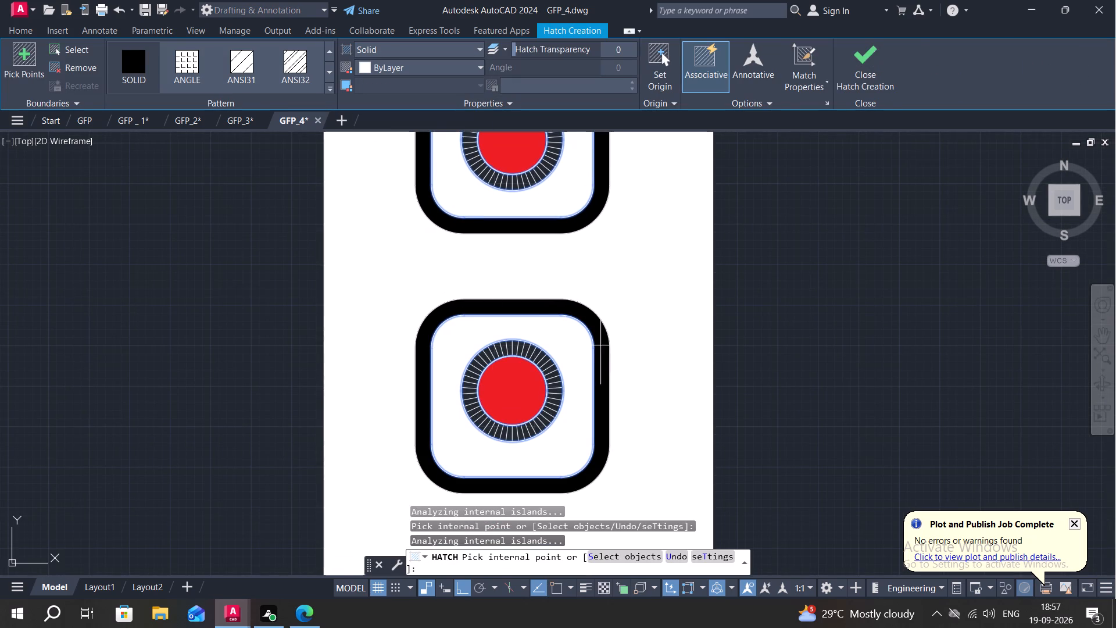
{"action": "key", "text": "Escape"}
Copy the finished two-circle plate into the 14' by 10'-6" room, beside its window, with Ortho off.
{"action": "scroll", "coordinate": [702, 312], "scroll_direction": "down", "scroll_amount": 4}
{"action": "left_click_drag", "start_coordinate": [578, 197], "coordinate": [547, 437]}
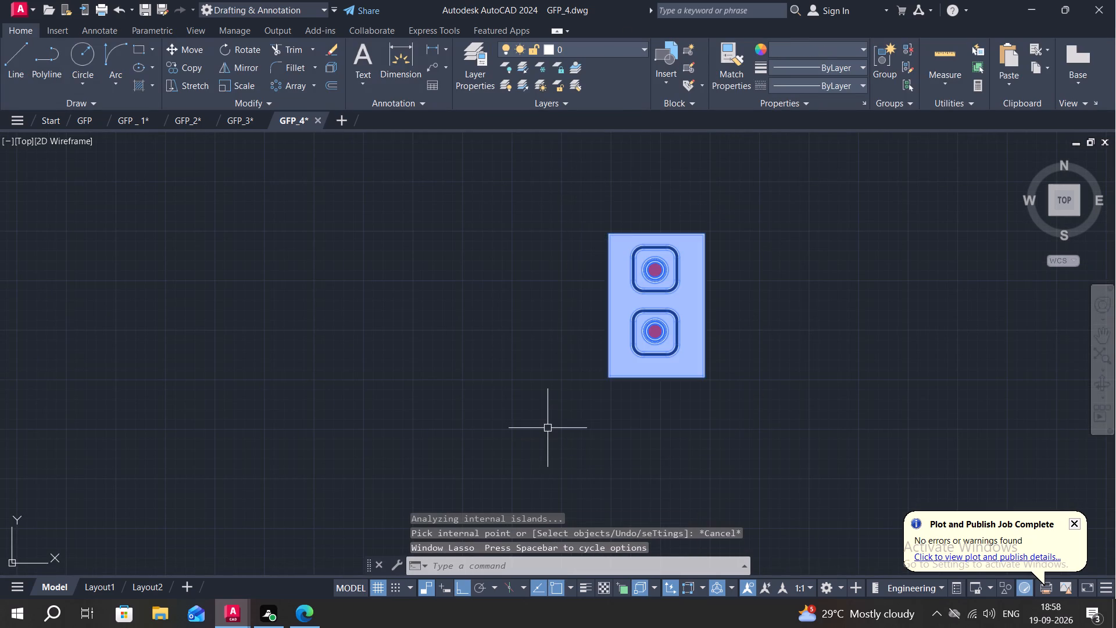
{"action": "type", "text": "CO"}
{"action": "key", "text": "space"}
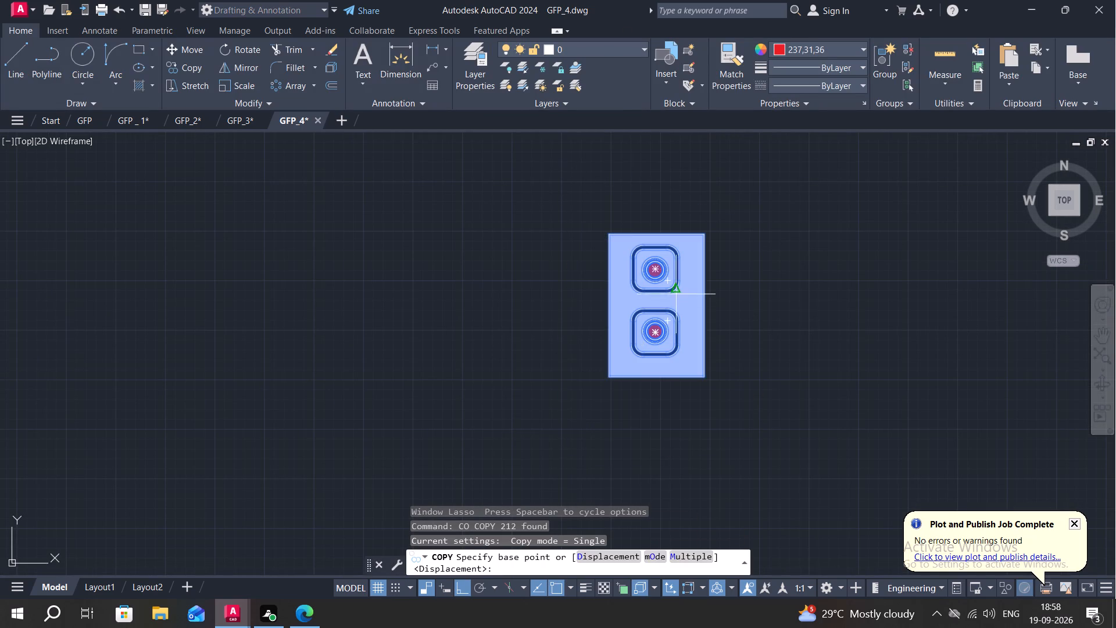
{"action": "left_click", "coordinate": [655, 307]}
{"action": "middle_click_drag", "start_coordinate": [715, 291], "coordinate": [352, 387]}
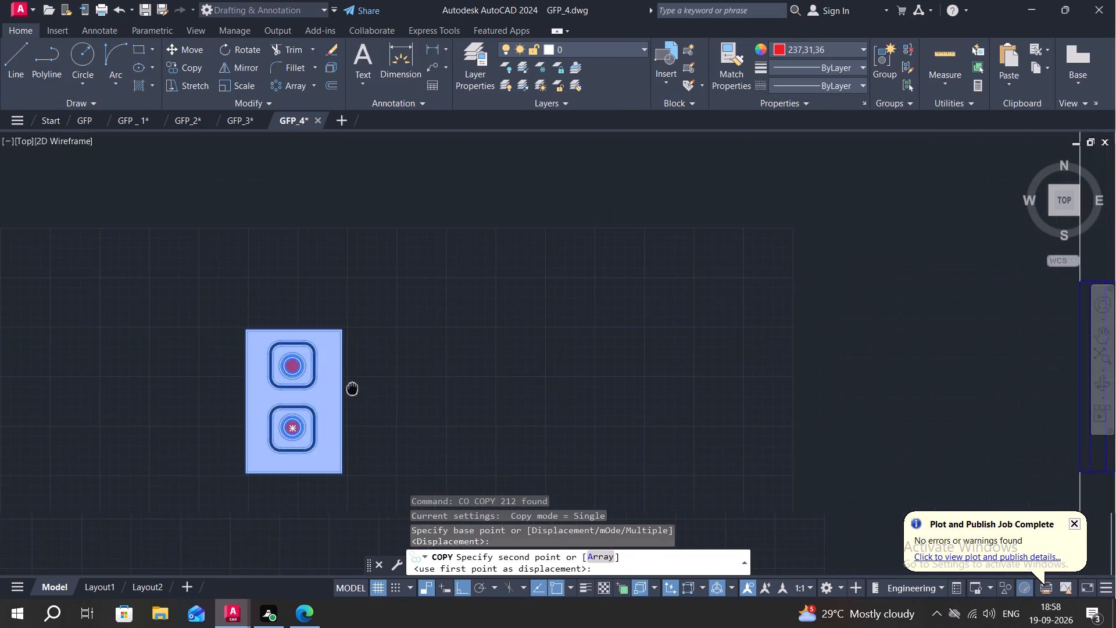
{"action": "scroll", "coordinate": [389, 377], "scroll_direction": "down", "scroll_amount": 5}
{"action": "scroll", "coordinate": [526, 365], "scroll_direction": "up", "scroll_amount": 3}
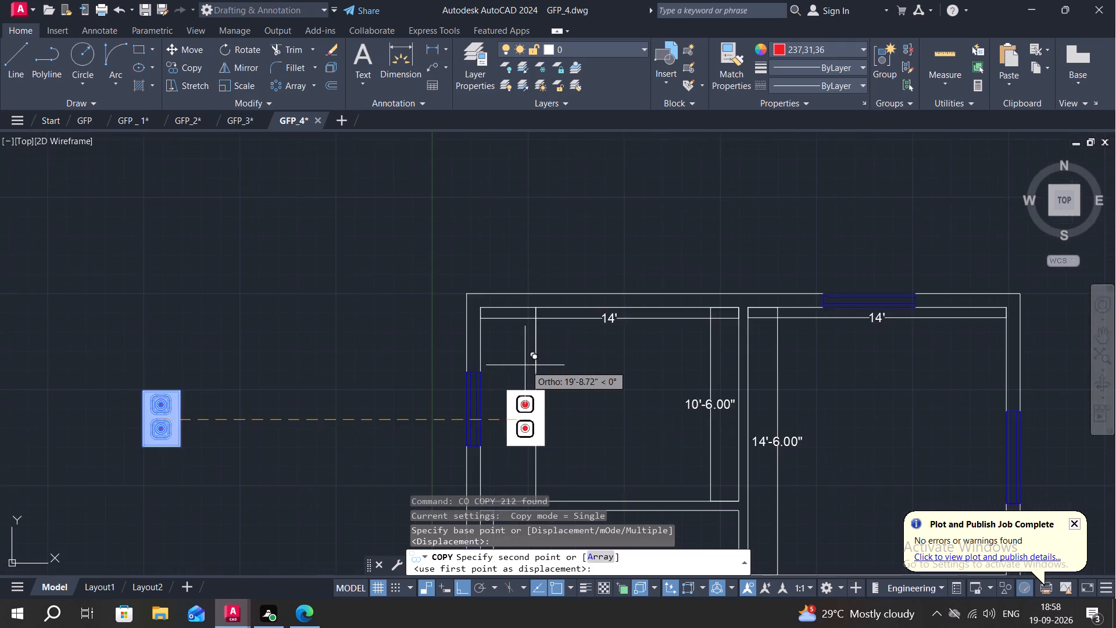
{"action": "scroll", "coordinate": [523, 366], "scroll_direction": "up", "scroll_amount": 2}
{"action": "scroll", "coordinate": [505, 366], "scroll_direction": "down", "scroll_amount": 1}
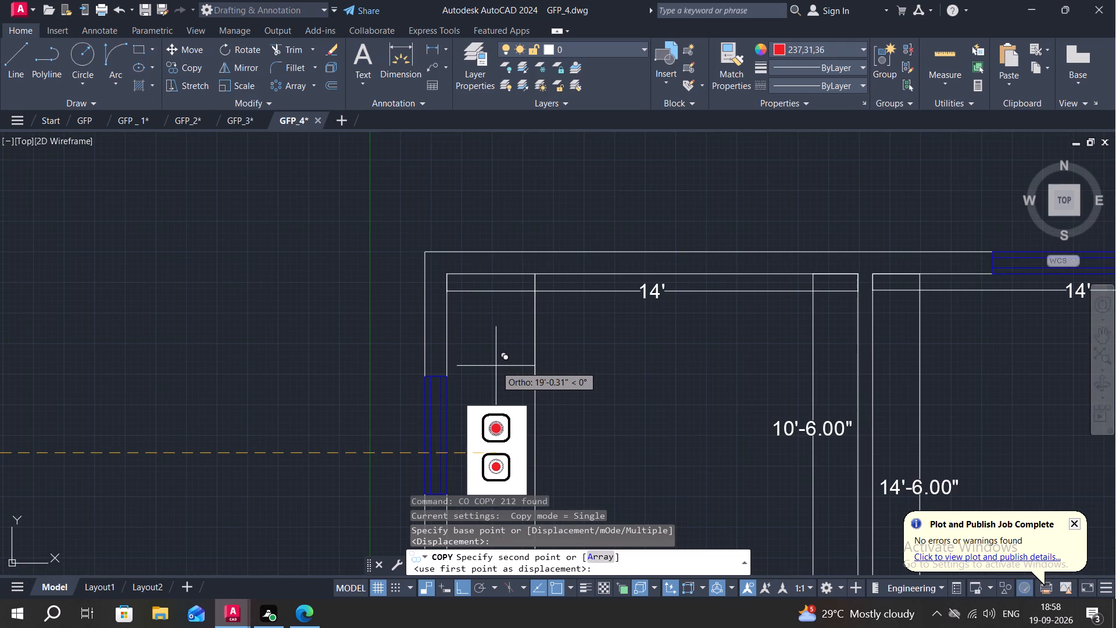
{"action": "key", "text": "F8"}
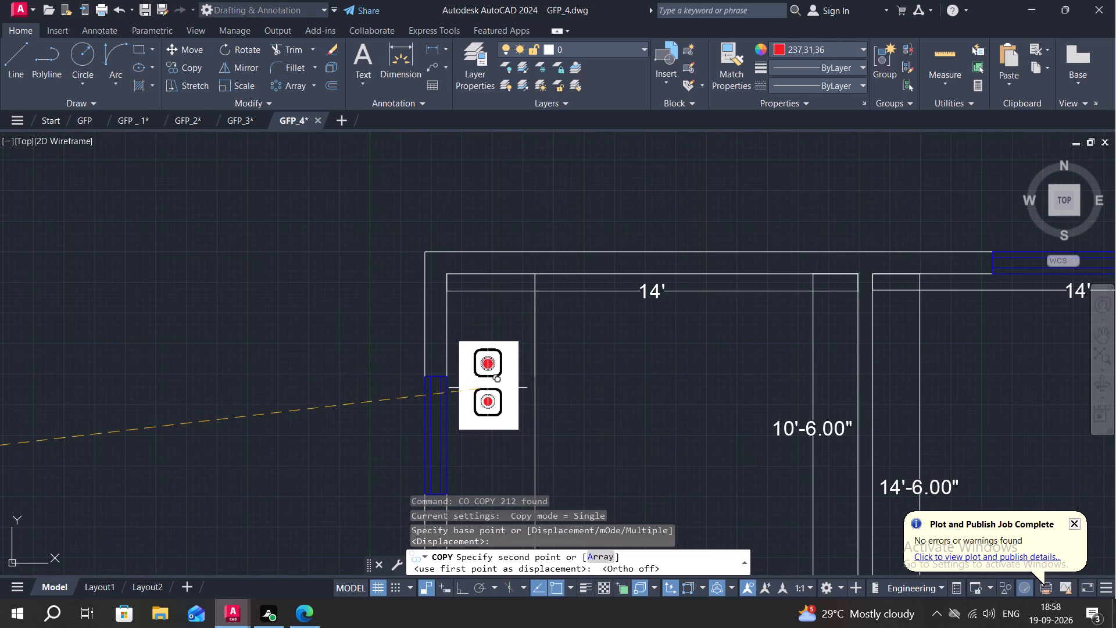
{"action": "left_click", "coordinate": [488, 388]}
Delete the original plate outside the floor plan.
{"action": "scroll", "coordinate": [546, 373], "scroll_direction": "down", "scroll_amount": 2}
{"action": "middle_click_drag", "start_coordinate": [587, 383], "coordinate": [588, 323]}
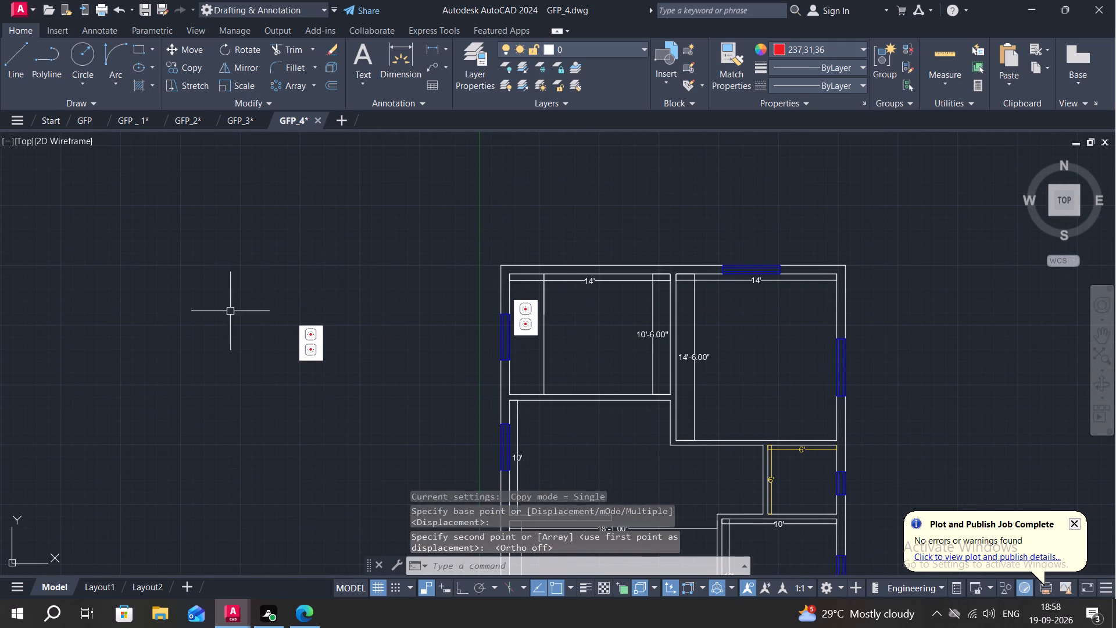
{"action": "left_click_drag", "start_coordinate": [239, 305], "coordinate": [260, 422]}
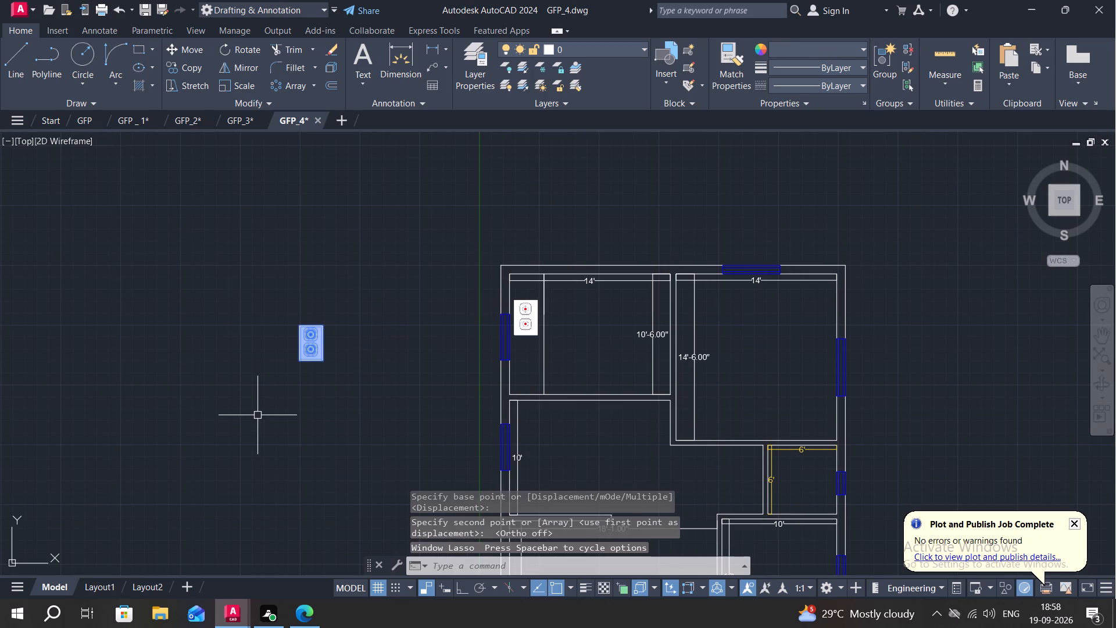
{"action": "key", "text": "Delete"}
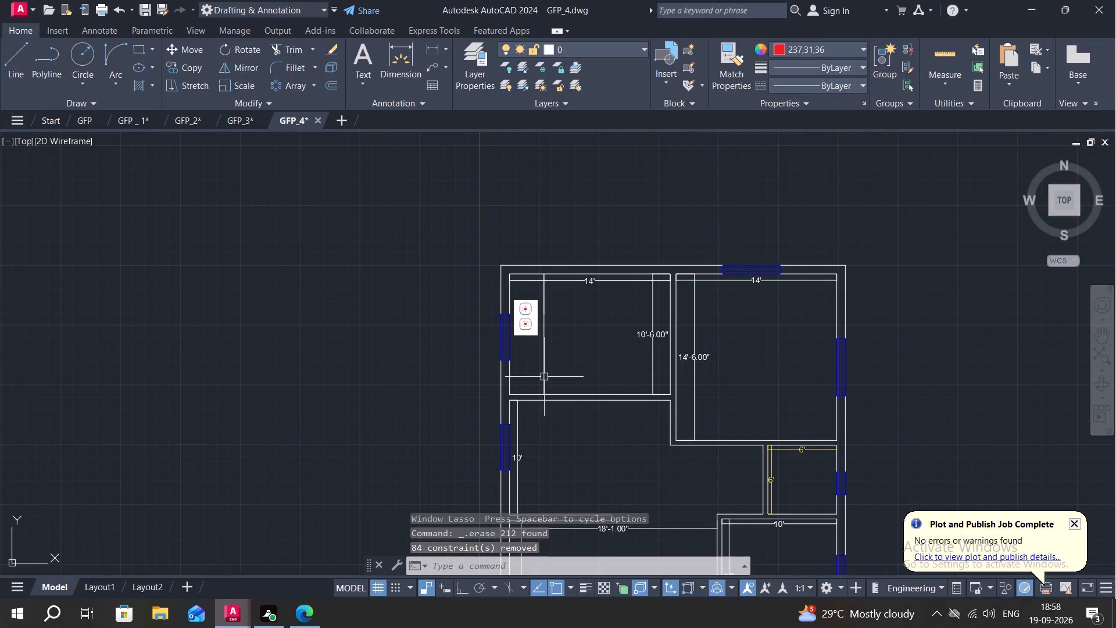
Set the current colour and the outer frame of the window in the 17' wall to 248,215,49.
{"action": "middle_click_drag", "start_coordinate": [539, 377], "coordinate": [473, 331]}
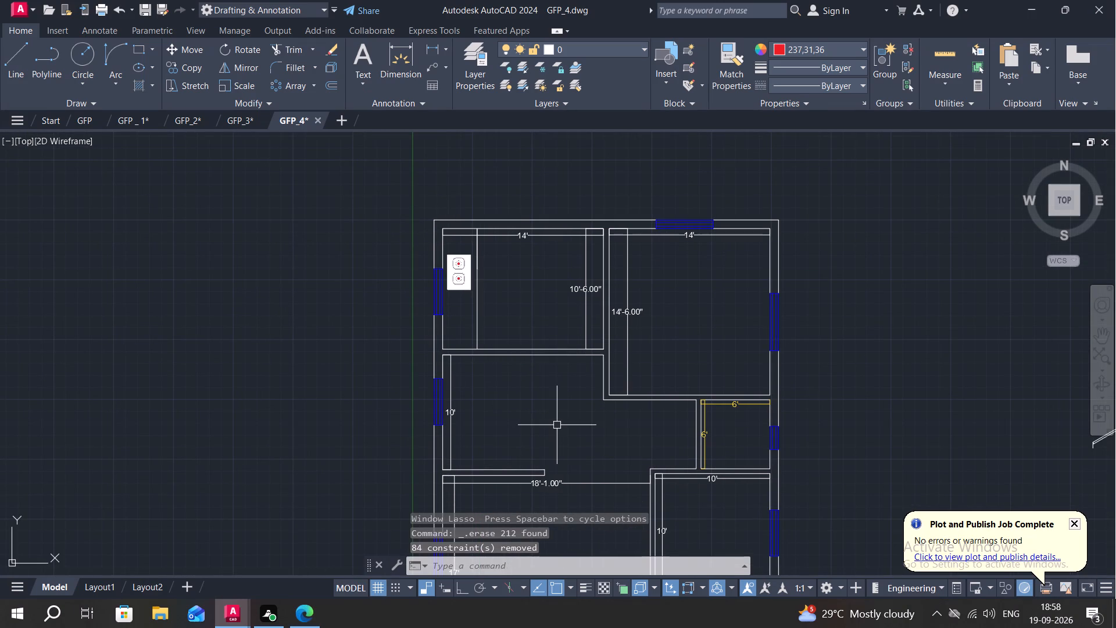
{"action": "middle_click_drag", "start_coordinate": [551, 427], "coordinate": [533, 397]}
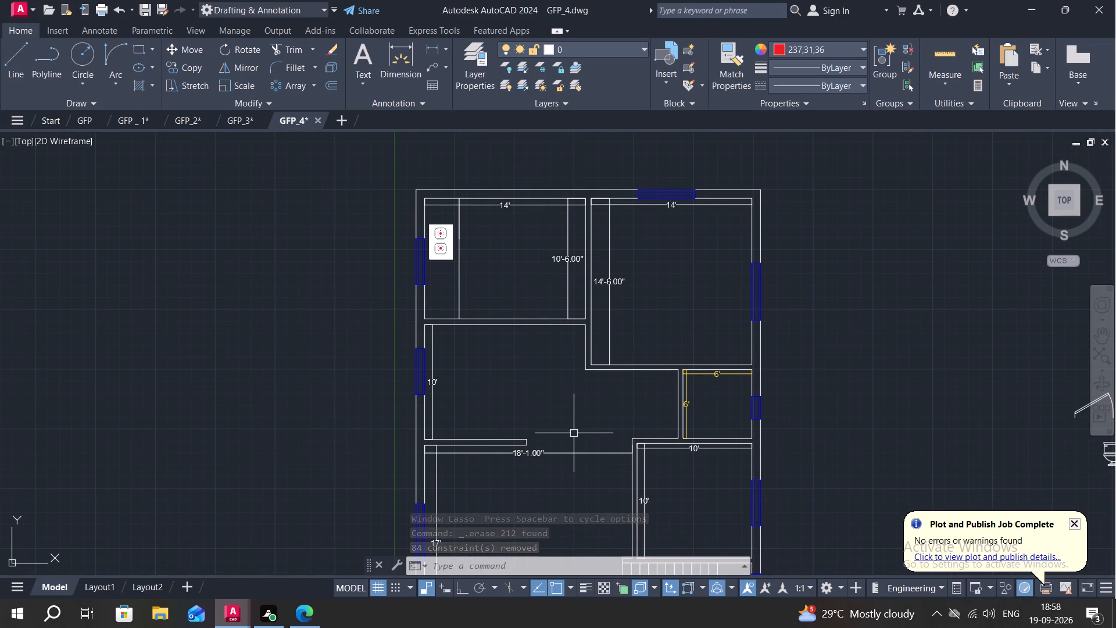
{"action": "middle_click_drag", "start_coordinate": [574, 433], "coordinate": [576, 384]}
{"action": "middle_click_drag", "start_coordinate": [508, 472], "coordinate": [491, 426]}
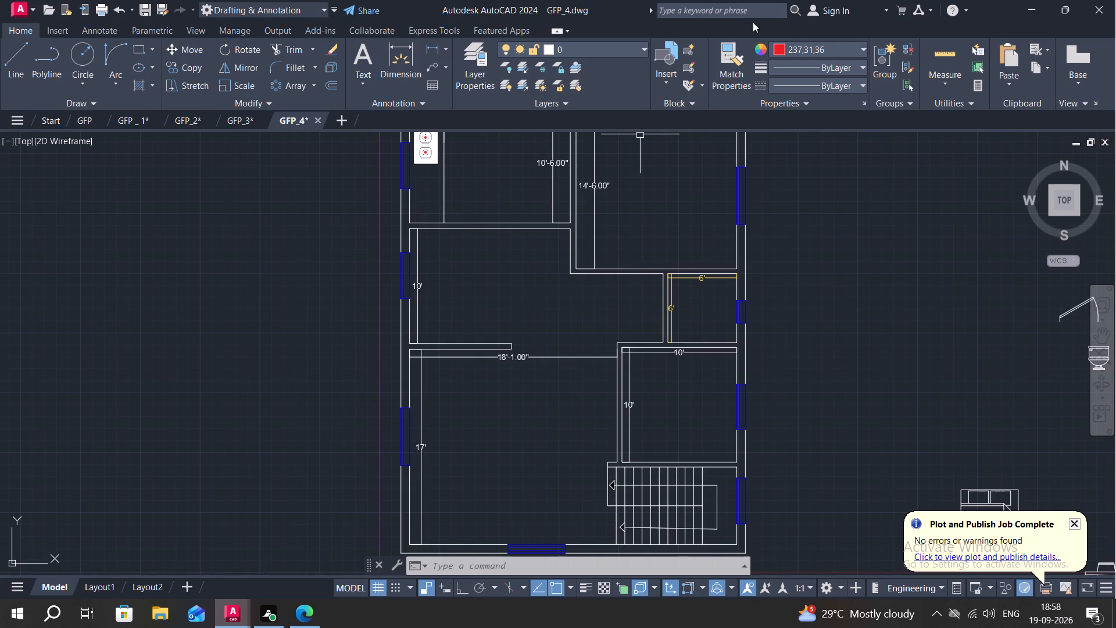
{"action": "left_click", "coordinate": [817, 53]}
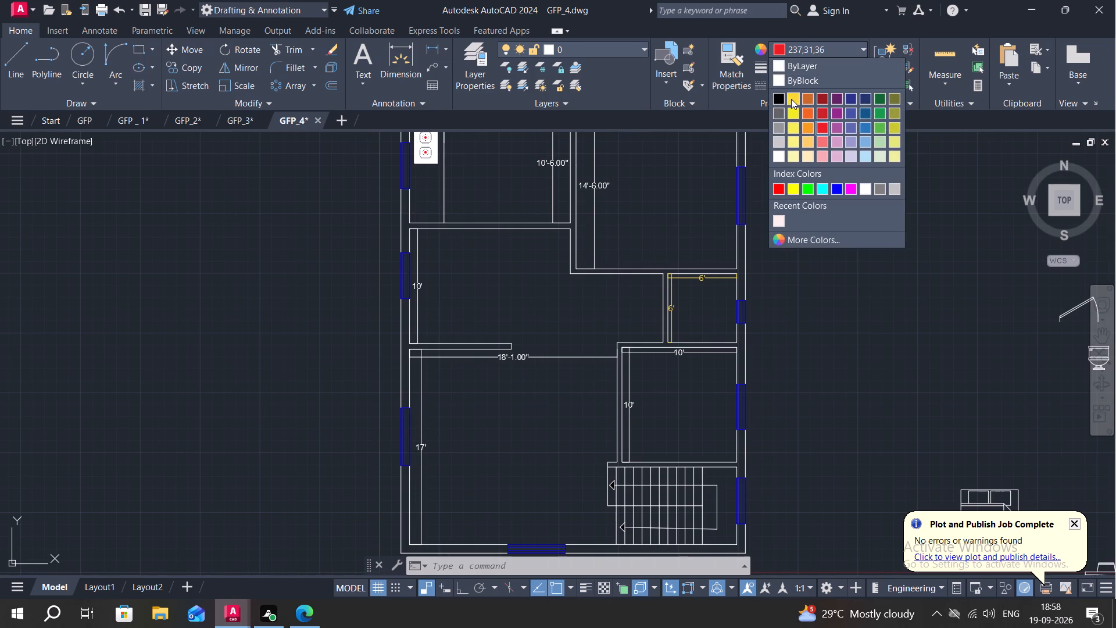
{"action": "left_click", "coordinate": [791, 99]}
{"action": "left_click", "coordinate": [411, 423]}
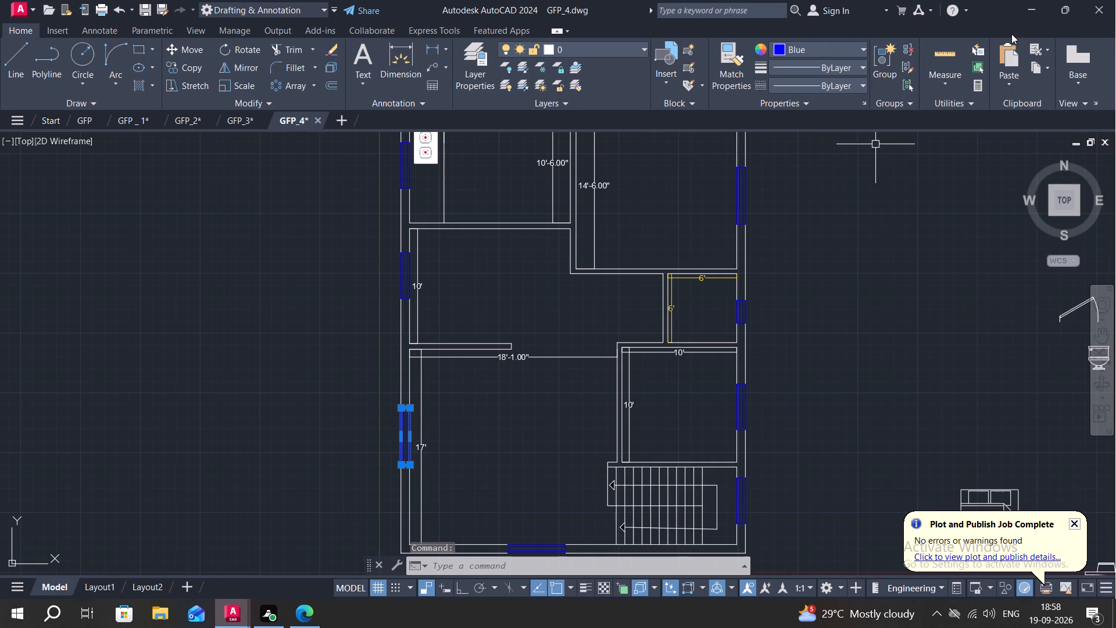
{"action": "left_click", "coordinate": [838, 50]}
{"action": "left_click", "coordinate": [796, 99]}
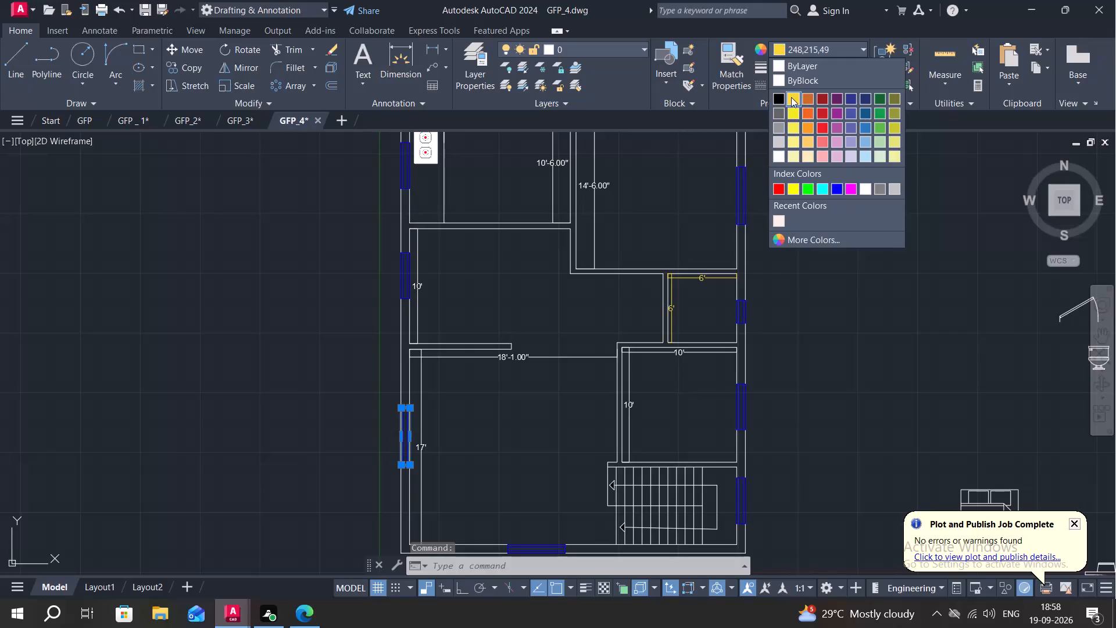
Match the yellow window frame's properties onto the two inner lines of the same window in the 17' wall.
{"action": "left_click", "coordinate": [729, 51]}
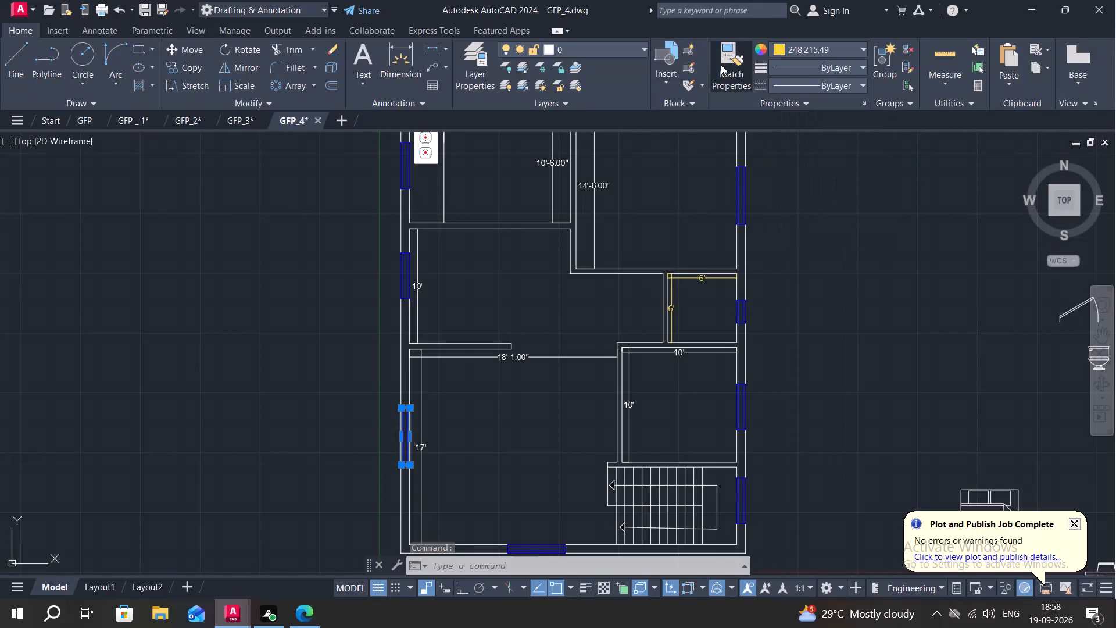
{"action": "scroll", "coordinate": [402, 430], "scroll_direction": "up", "scroll_amount": 3}
{"action": "left_click", "coordinate": [405, 422]}
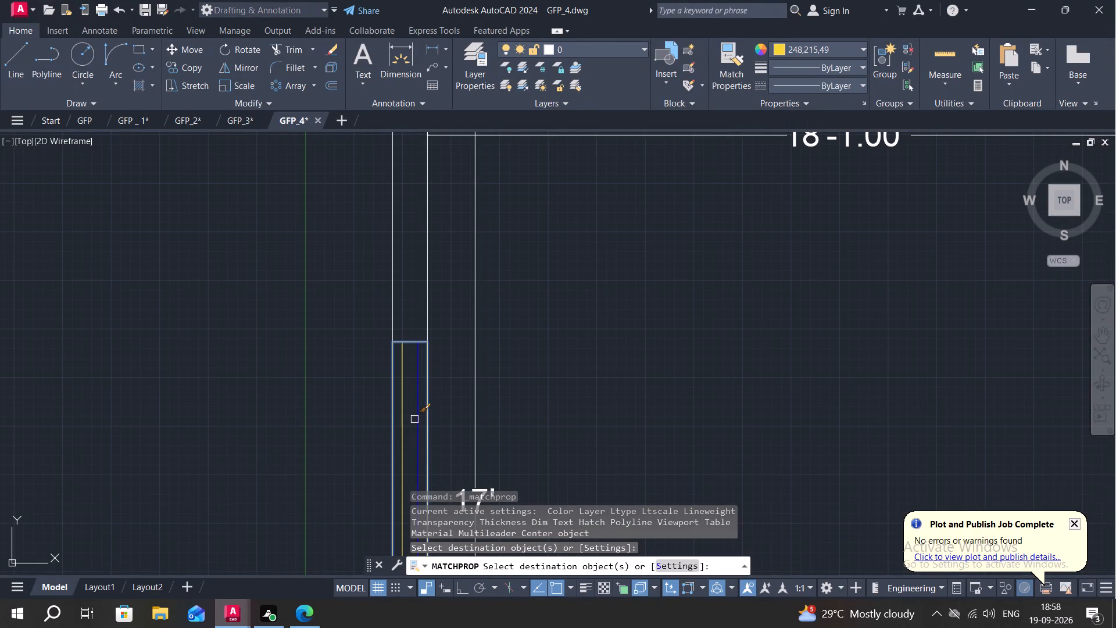
{"action": "left_click", "coordinate": [414, 419]}
Match the yellow properties onto the frames and inner lines of the 10' room window and the window beside the plate.
{"action": "scroll", "coordinate": [365, 396], "scroll_direction": "down", "scroll_amount": 4}
{"action": "scroll", "coordinate": [350, 287], "scroll_direction": "up", "scroll_amount": 3}
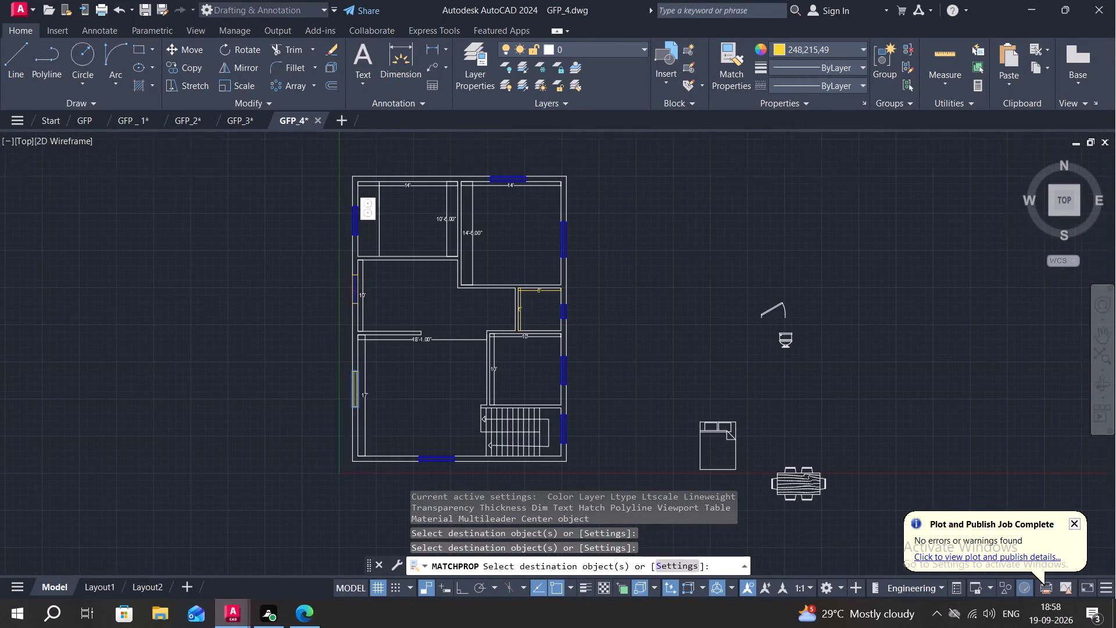
{"action": "left_click", "coordinate": [354, 286]}
{"action": "left_click", "coordinate": [360, 288]}
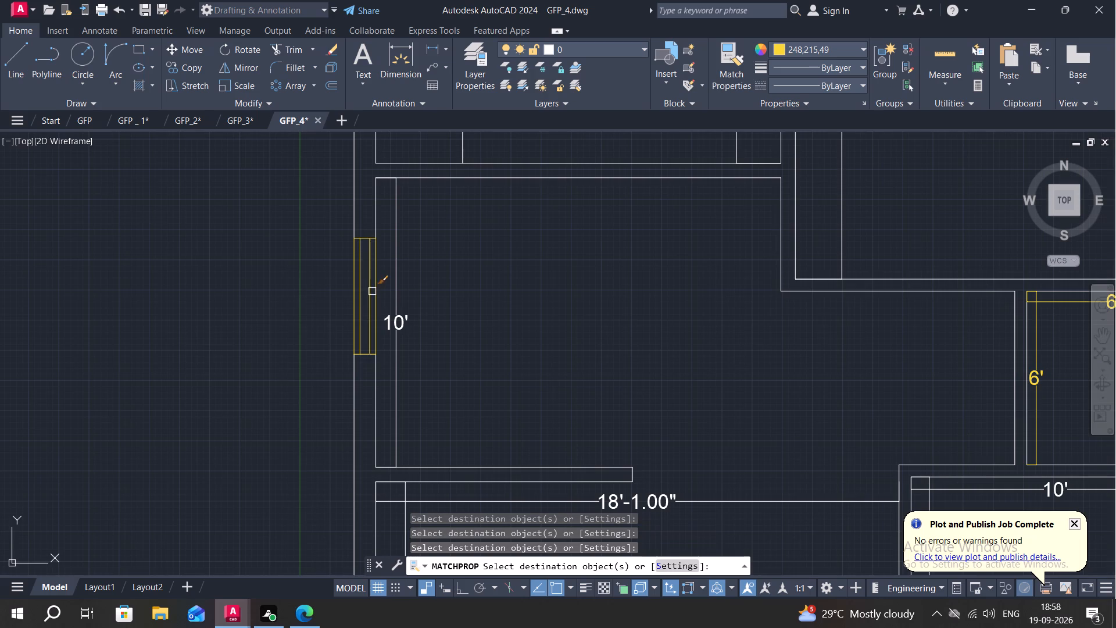
{"action": "left_click", "coordinate": [372, 291]}
{"action": "scroll", "coordinate": [341, 282], "scroll_direction": "down", "scroll_amount": 2}
{"action": "middle_click_drag", "start_coordinate": [337, 256], "coordinate": [363, 358]}
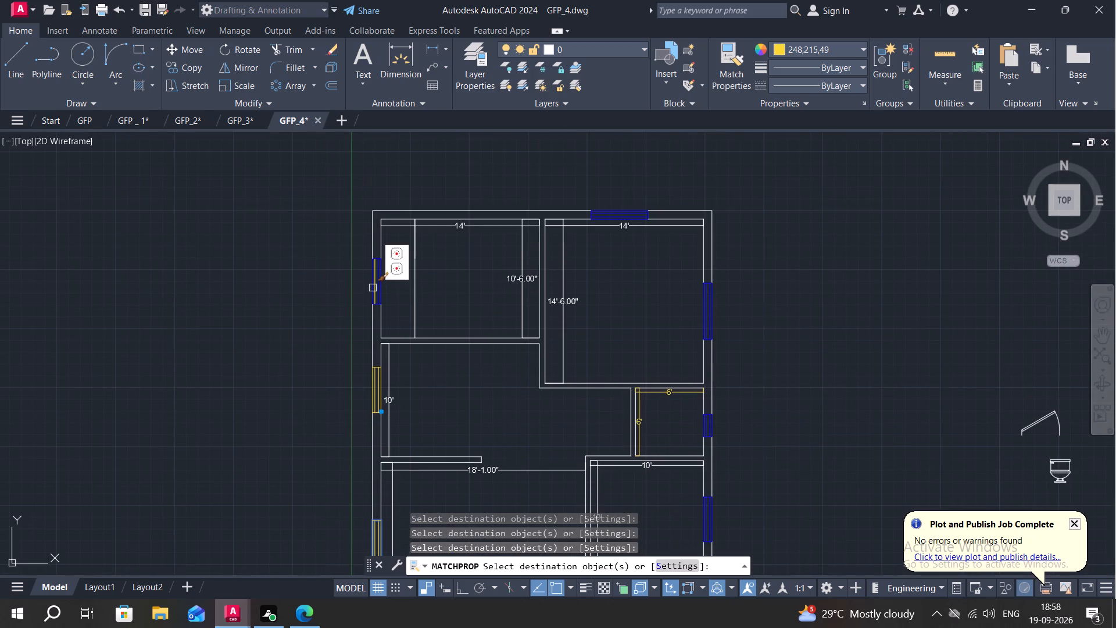
{"action": "left_click", "coordinate": [373, 288]}
{"action": "scroll", "coordinate": [373, 288], "scroll_direction": "up", "scroll_amount": 2}
{"action": "left_click", "coordinate": [371, 286]}
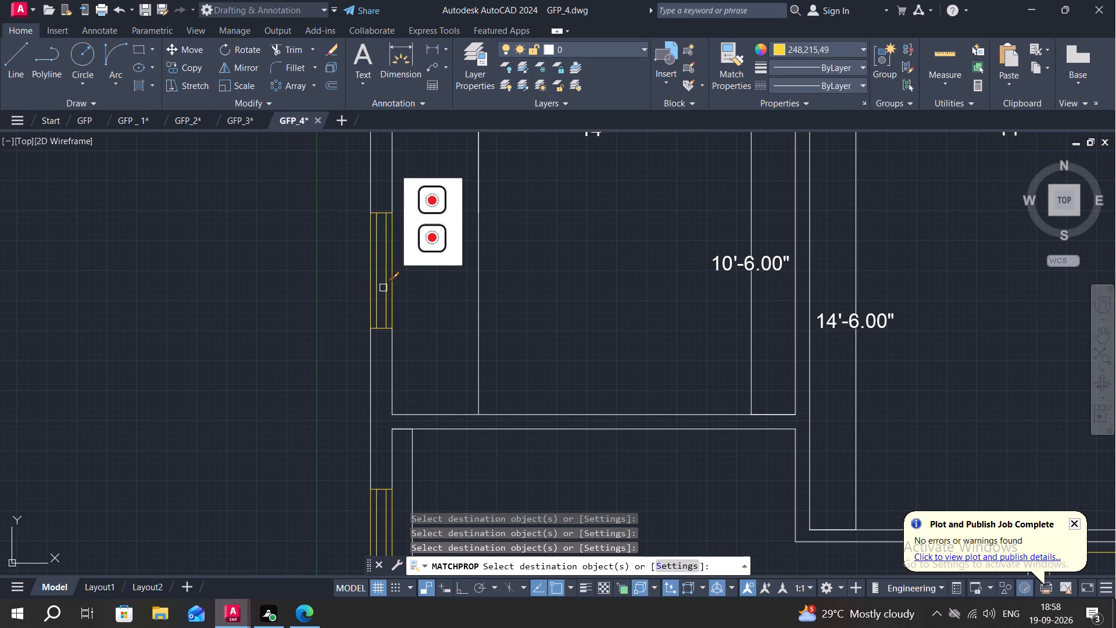
{"action": "left_click", "coordinate": [383, 288]}
Match the yellow properties onto the frame and inner lines of the window in the top wall of the 14'-6" room.
{"action": "scroll", "coordinate": [464, 300], "scroll_direction": "down", "scroll_amount": 1}
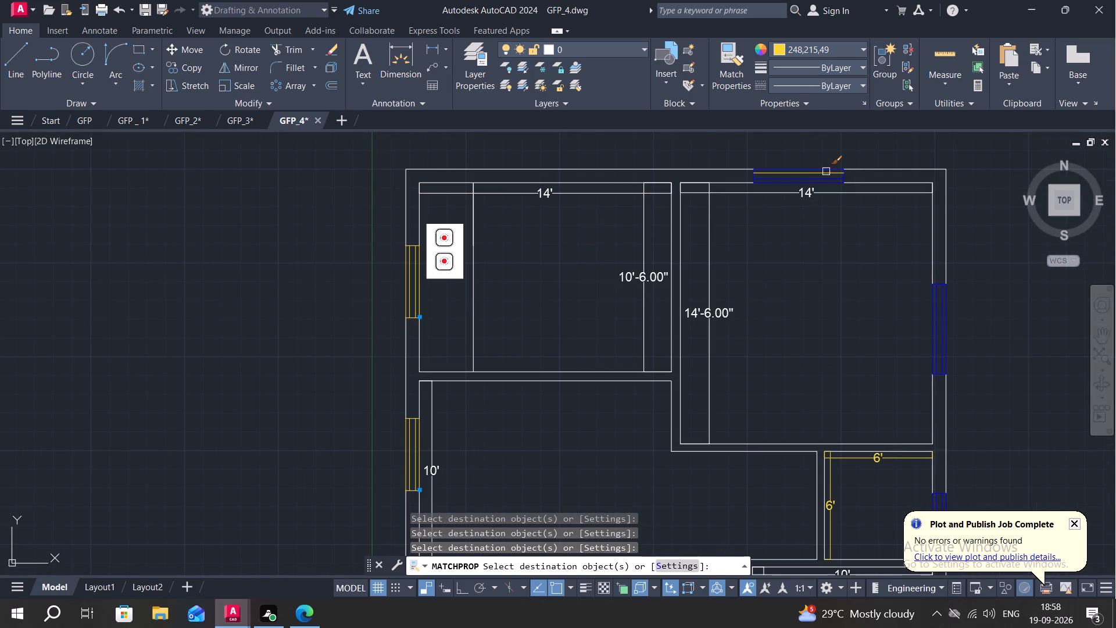
{"action": "left_click", "coordinate": [817, 166]}
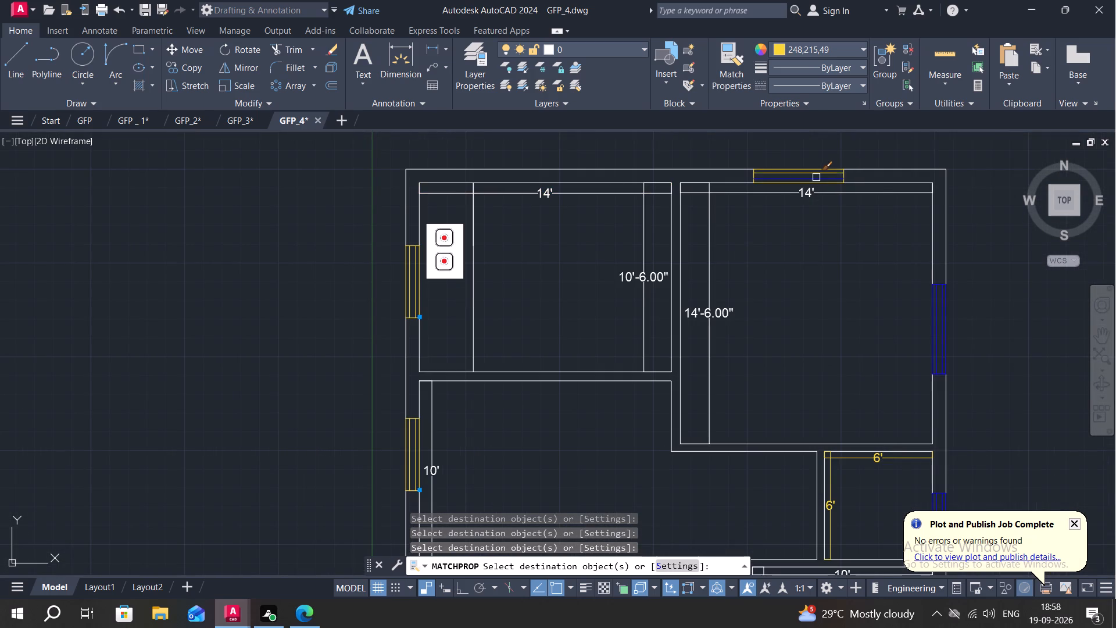
{"action": "scroll", "coordinate": [816, 177], "scroll_direction": "up", "scroll_amount": 2}
{"action": "left_click", "coordinate": [817, 179]}
{"action": "left_click", "coordinate": [825, 166]}
Match the yellow properties onto the frame and inner lines of the window in the right wall of the 14'-6" room.
{"action": "scroll", "coordinate": [803, 281], "scroll_direction": "down", "scroll_amount": 2}
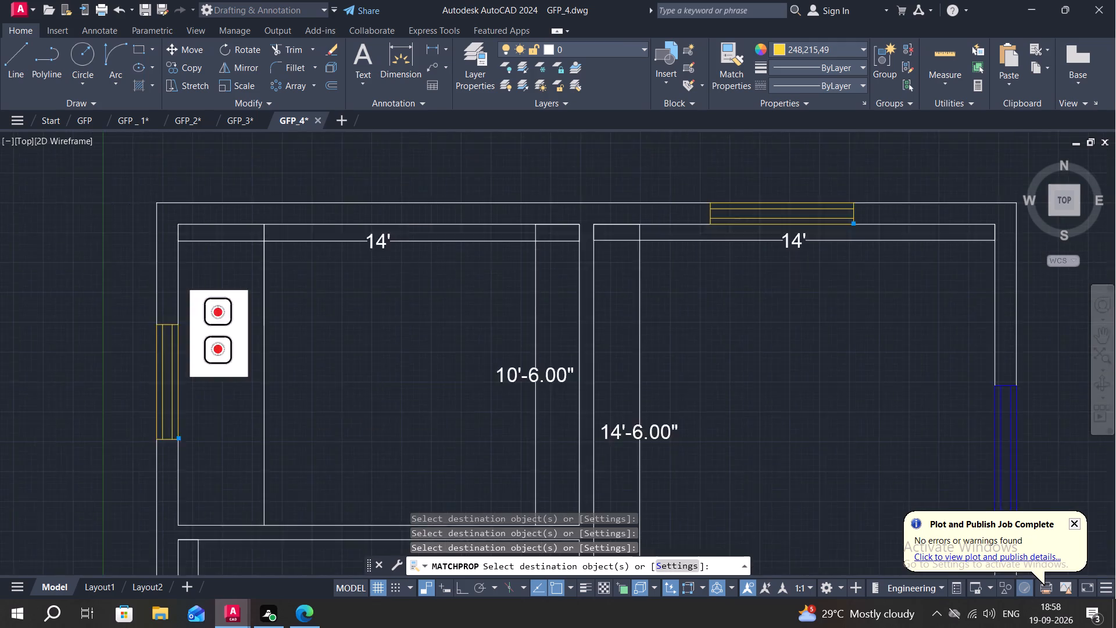
{"action": "middle_click_drag", "start_coordinate": [810, 341], "coordinate": [764, 301]}
{"action": "scroll", "coordinate": [887, 322], "scroll_direction": "up", "scroll_amount": 2}
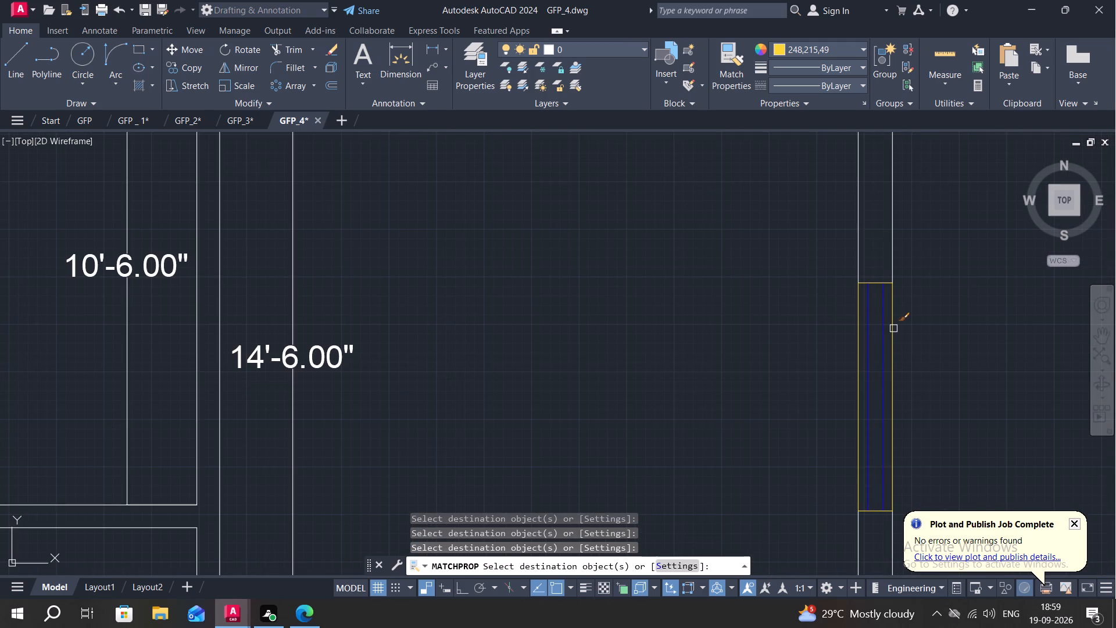
{"action": "left_click", "coordinate": [893, 329]}
{"action": "left_click", "coordinate": [882, 326]}
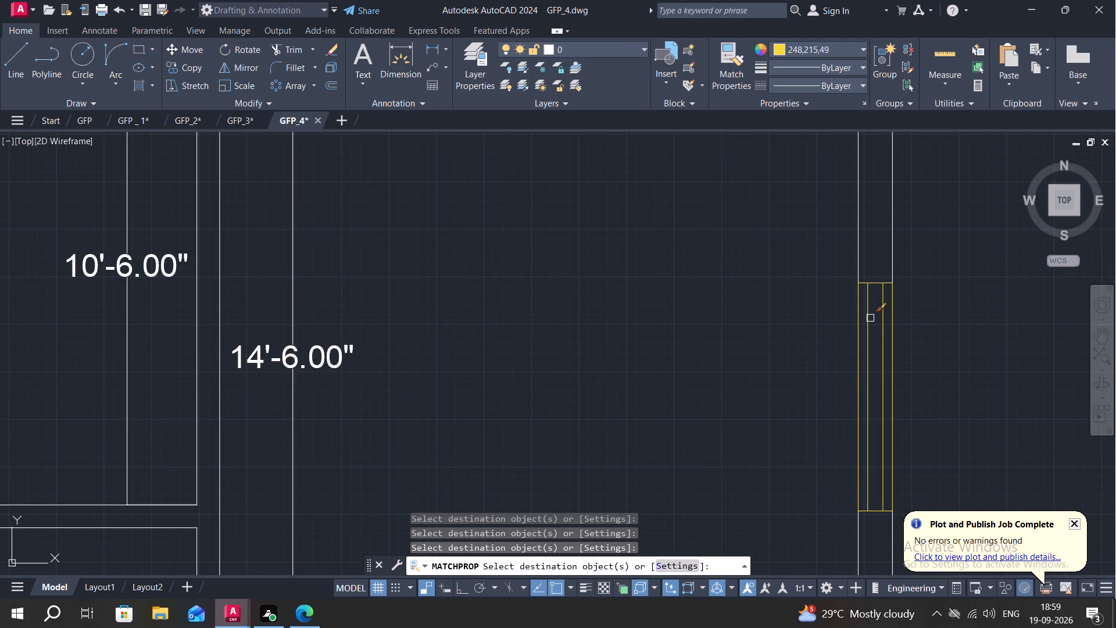
{"action": "left_click", "coordinate": [870, 318]}
Match the yellow properties onto the frame and inner lines of the window in the 6' by 6' room.
{"action": "scroll", "coordinate": [735, 307], "scroll_direction": "down", "scroll_amount": 3}
{"action": "middle_click_drag", "start_coordinate": [738, 334], "coordinate": [709, 250]}
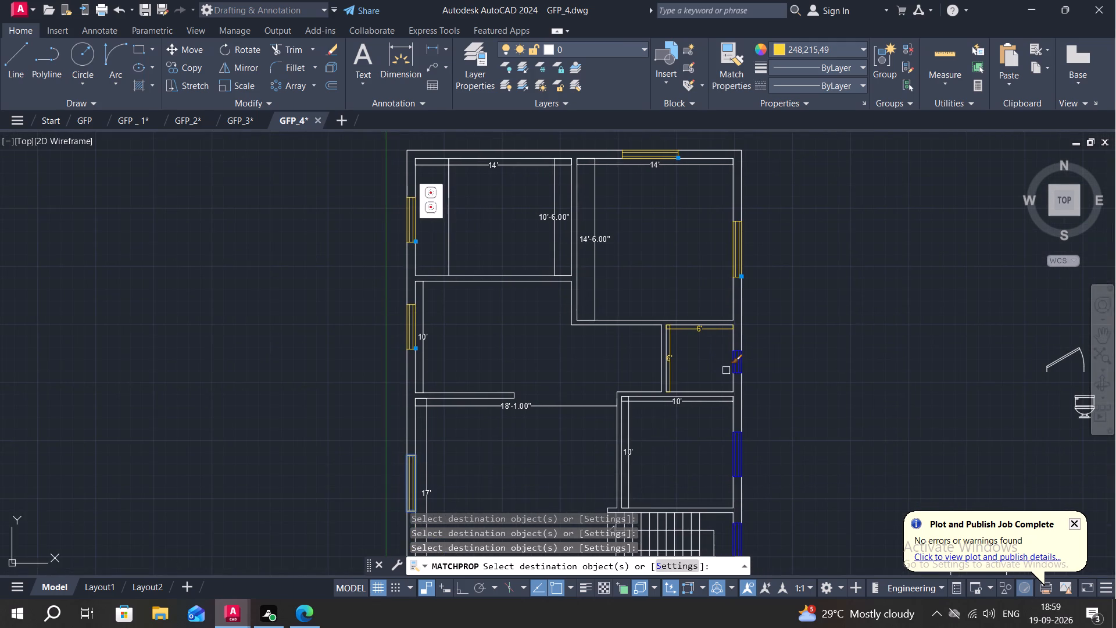
{"action": "scroll", "coordinate": [727, 364], "scroll_direction": "up", "scroll_amount": 2}
{"action": "left_click", "coordinate": [742, 353]}
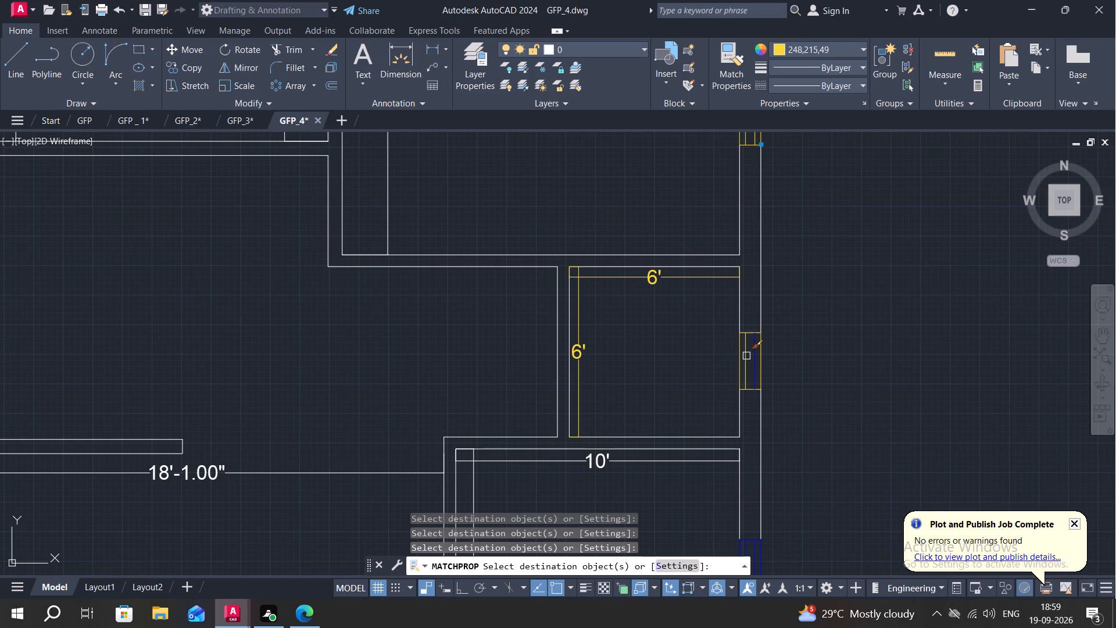
{"action": "left_click", "coordinate": [746, 356]}
{"action": "left_click", "coordinate": [757, 357]}
Match the yellow properties onto the frame and inner lines of the window in the 10' by 10' room.
{"action": "scroll", "coordinate": [688, 348], "scroll_direction": "down", "scroll_amount": 1}
{"action": "middle_click_drag", "start_coordinate": [674, 352], "coordinate": [669, 232]}
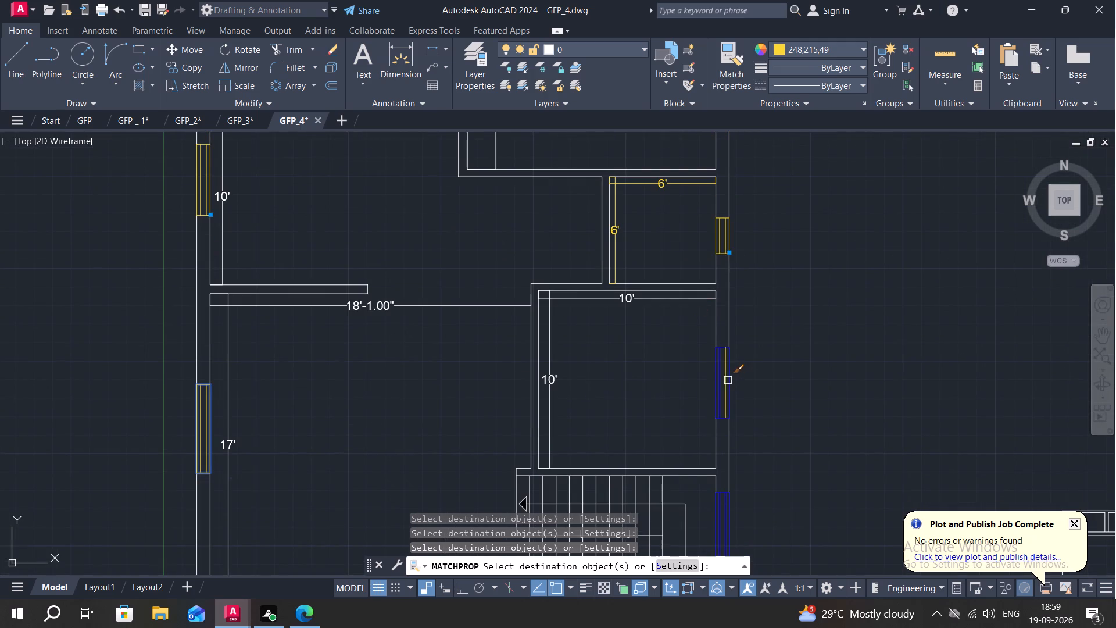
{"action": "left_click", "coordinate": [732, 380]}
{"action": "left_click", "coordinate": [720, 378]}
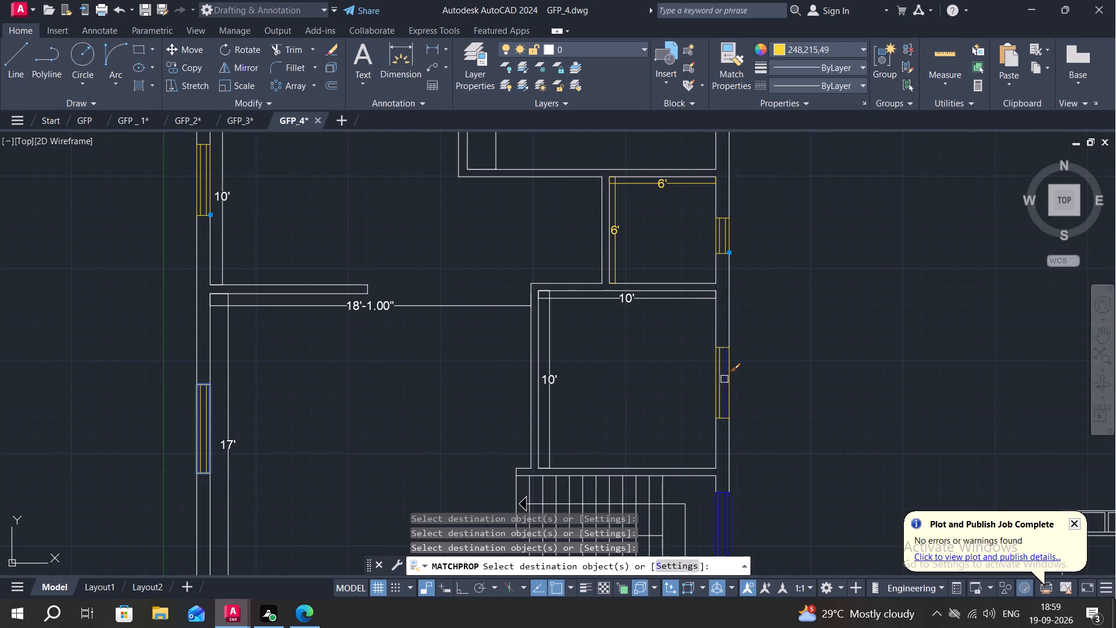
{"action": "left_click", "coordinate": [725, 379]}
Match the yellow properties onto the frame and inner lines of the window beside the staircase.
{"action": "scroll", "coordinate": [666, 368], "scroll_direction": "down", "scroll_amount": 1}
{"action": "middle_click_drag", "start_coordinate": [658, 370], "coordinate": [637, 244]}
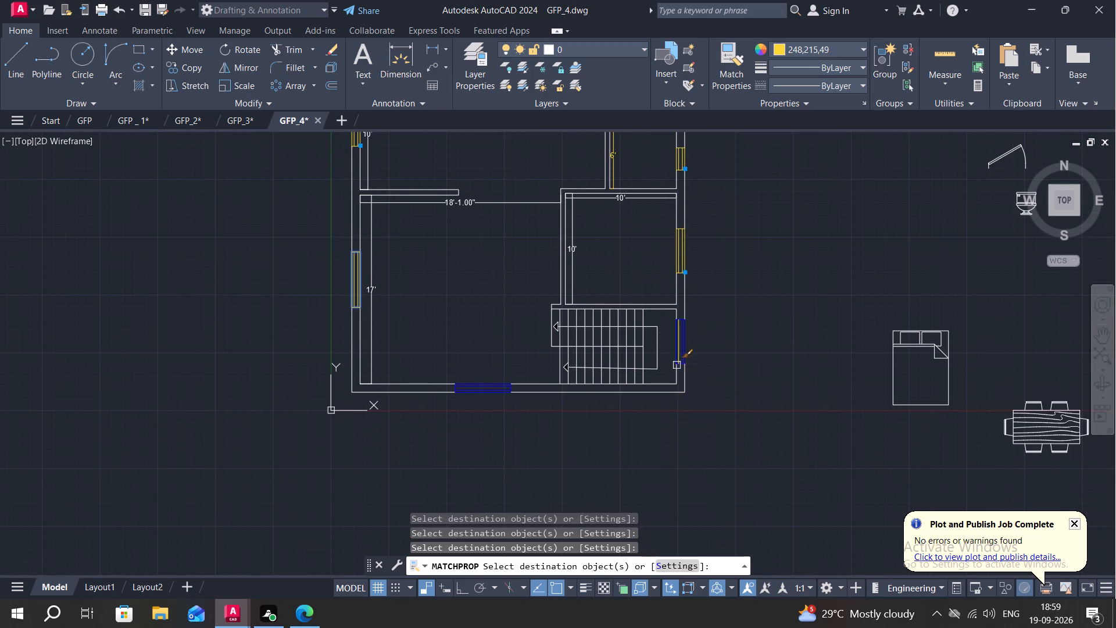
{"action": "scroll", "coordinate": [677, 358], "scroll_direction": "up", "scroll_amount": 2}
{"action": "left_click", "coordinate": [676, 351]}
{"action": "left_click", "coordinate": [681, 351]}
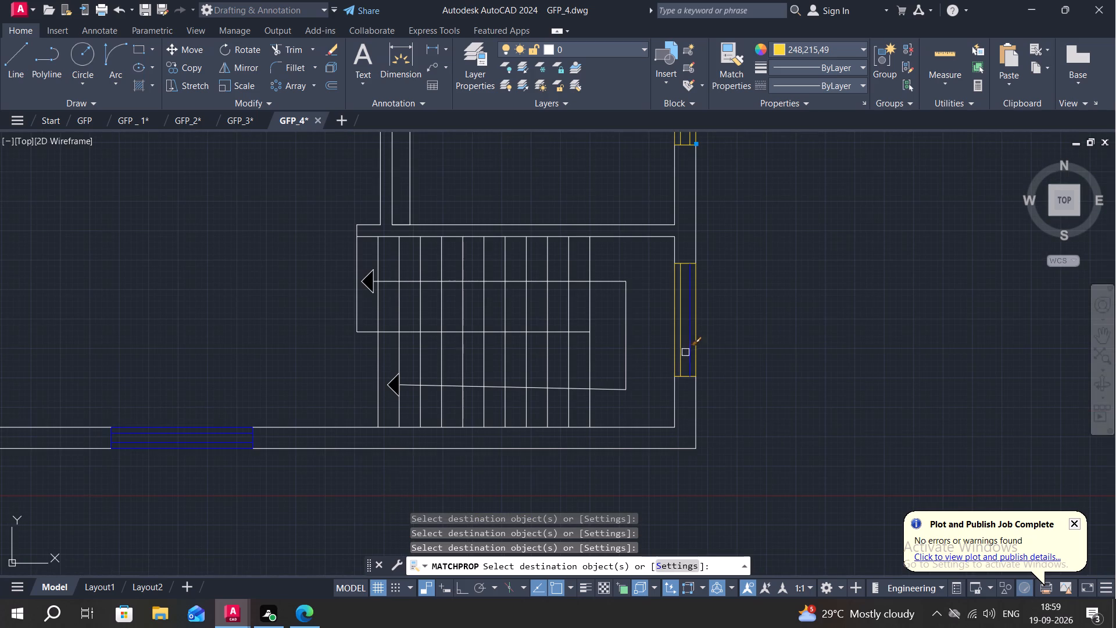
{"action": "left_click", "coordinate": [690, 355]}
Match the yellow properties onto the frame and inner lines of the window in the plan's bottom wall.
{"action": "middle_click_drag", "start_coordinate": [656, 362], "coordinate": [681, 228]}
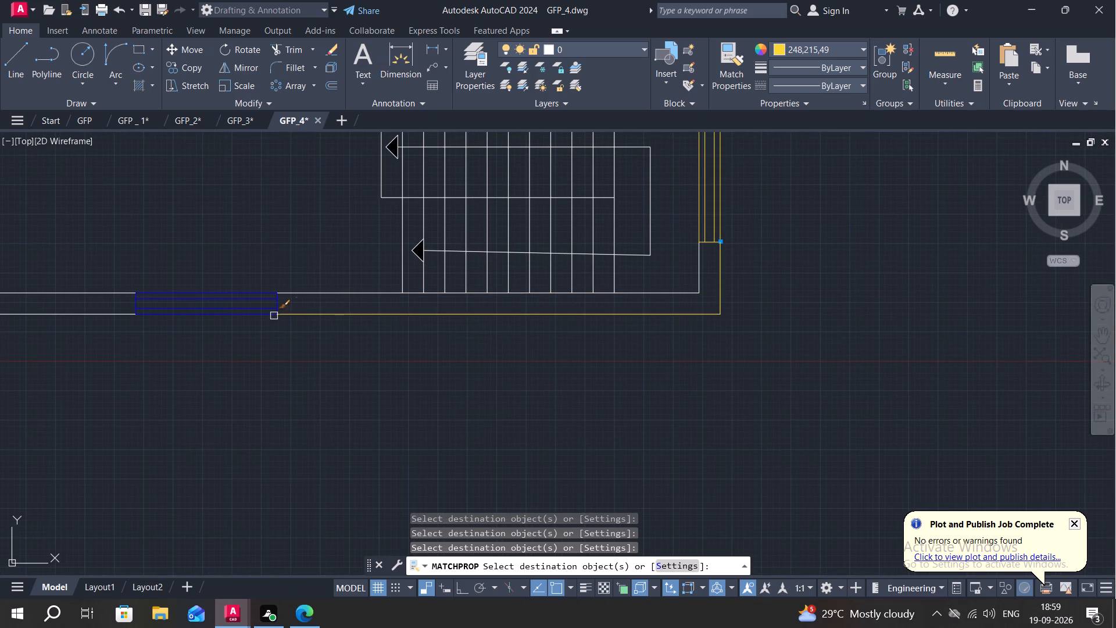
{"action": "left_click", "coordinate": [260, 317]}
{"action": "scroll", "coordinate": [257, 301], "scroll_direction": "up", "scroll_amount": 2}
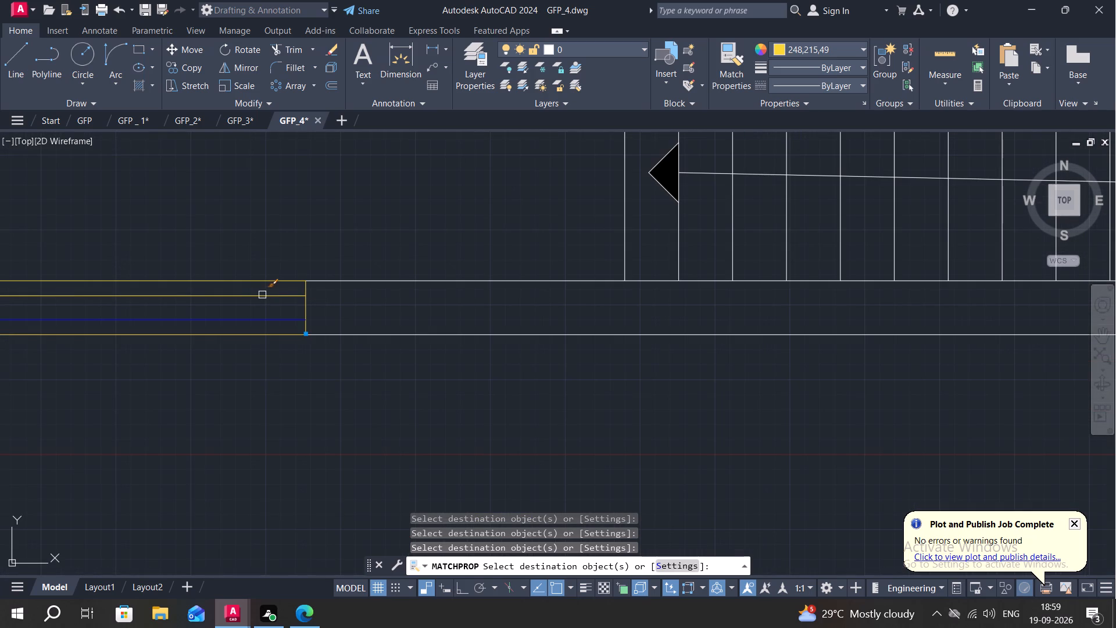
{"action": "left_click", "coordinate": [262, 295]}
{"action": "left_click", "coordinate": [279, 318]}
{"action": "key", "text": "Escape"}
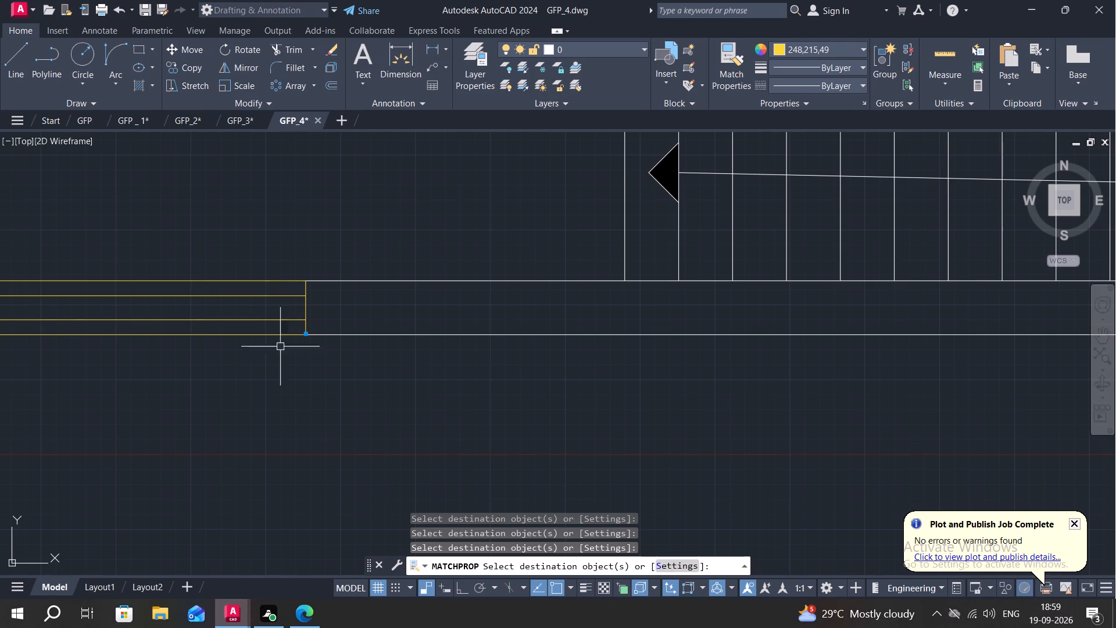
Draw orthogonal lines up from the 14'-6" room's bottom wall and across to its right wall, boxing off the lower-right corner.
{"action": "scroll", "coordinate": [410, 384], "scroll_direction": "down", "scroll_amount": 4}
{"action": "middle_click_drag", "start_coordinate": [535, 276], "coordinate": [560, 414]}
{"action": "scroll", "coordinate": [525, 272], "scroll_direction": "up", "scroll_amount": 3}
{"action": "scroll", "coordinate": [582, 301], "scroll_direction": "down", "scroll_amount": 3}
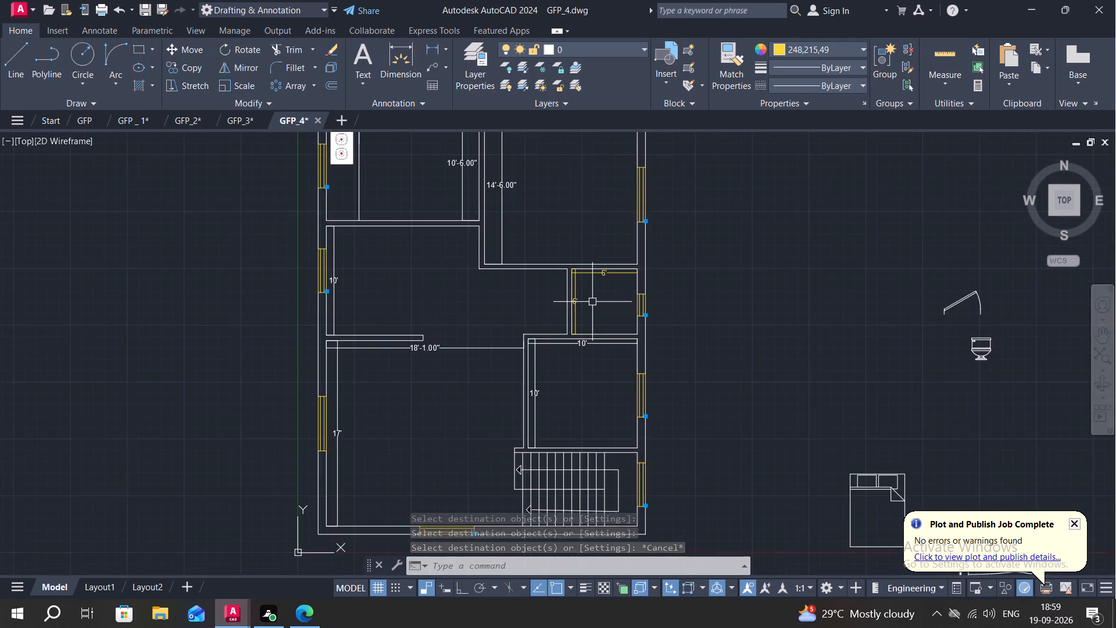
{"action": "scroll", "coordinate": [595, 304], "scroll_direction": "down", "scroll_amount": 1}
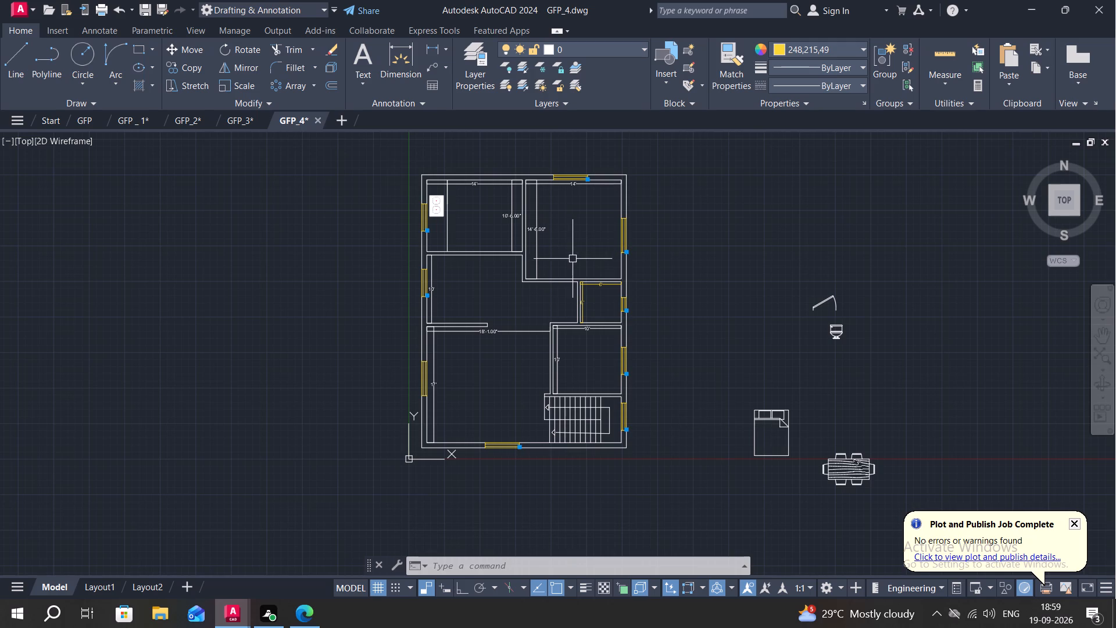
{"action": "scroll", "coordinate": [571, 260], "scroll_direction": "up", "scroll_amount": 2}
{"action": "key", "text": "l"}
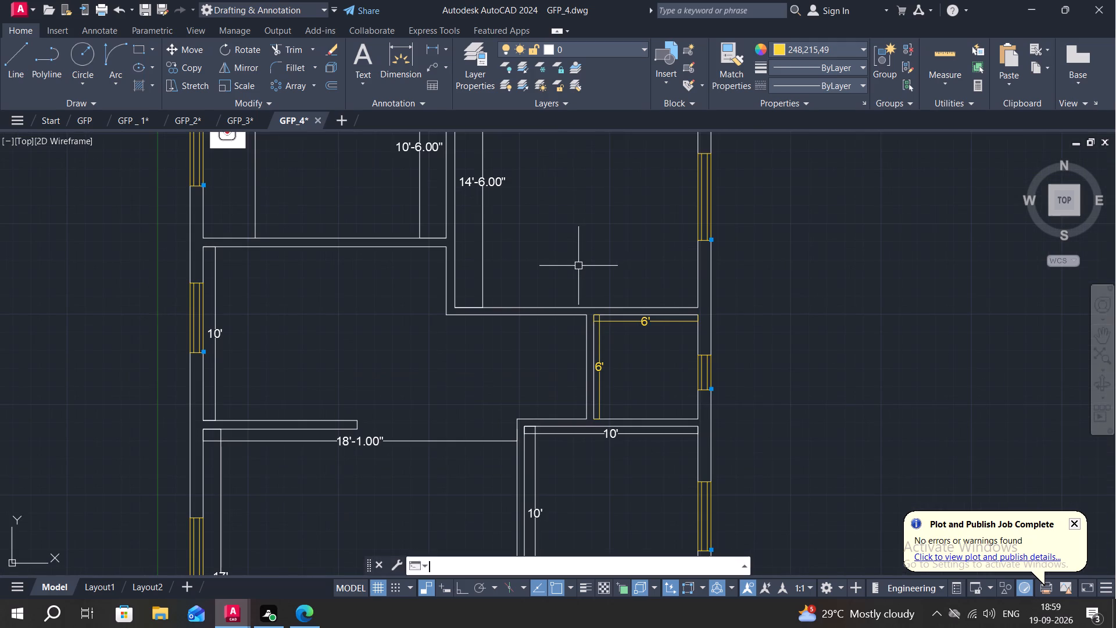
{"action": "key", "text": "space"}
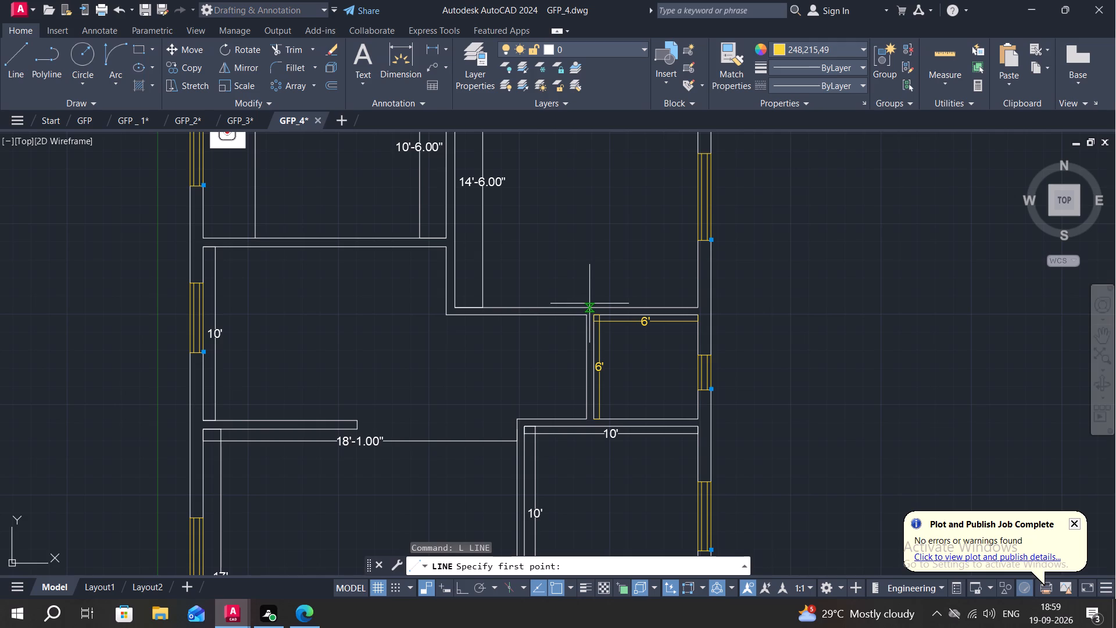
{"action": "left_click", "coordinate": [592, 307]}
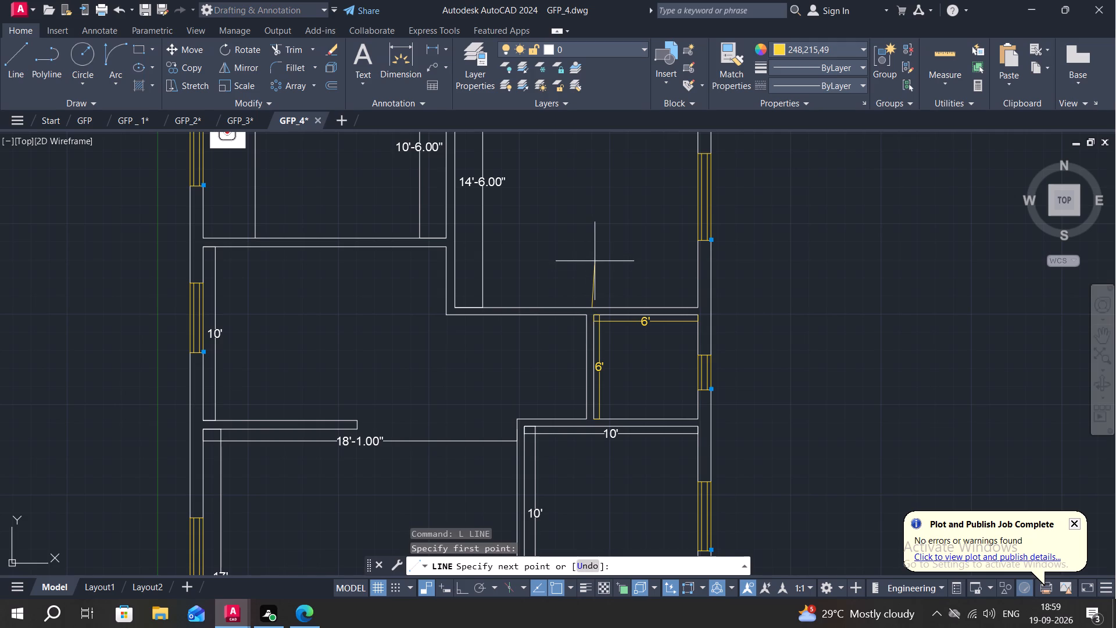
{"action": "key", "text": "F8"}
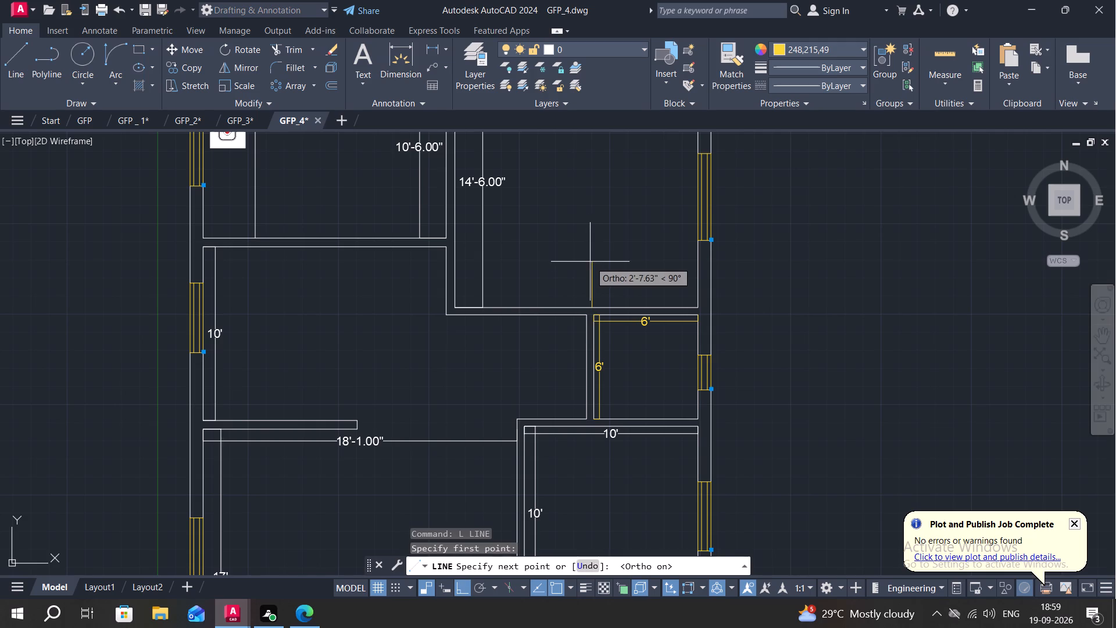
{"action": "left_click", "coordinate": [591, 273]}
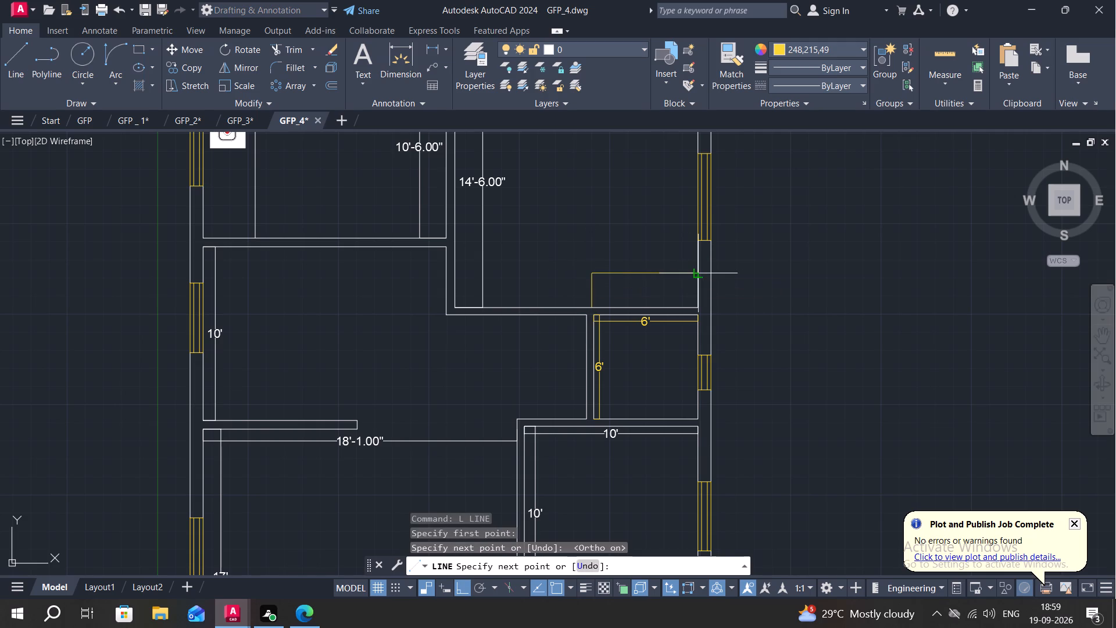
{"action": "left_click", "coordinate": [700, 272]}
{"action": "key", "text": "Escape"}
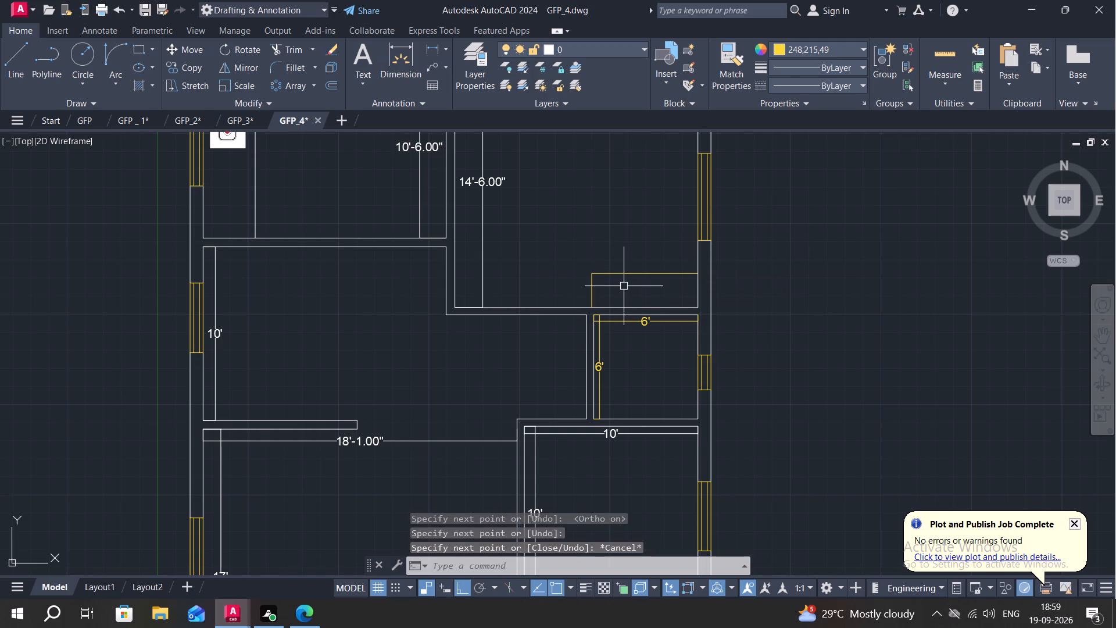
Offset the corner box's left edge 2' to the right, and offset the resulting line another 2' to divide the box into three.
{"action": "type", "text": "O"}
{"action": "key", "text": "space"}
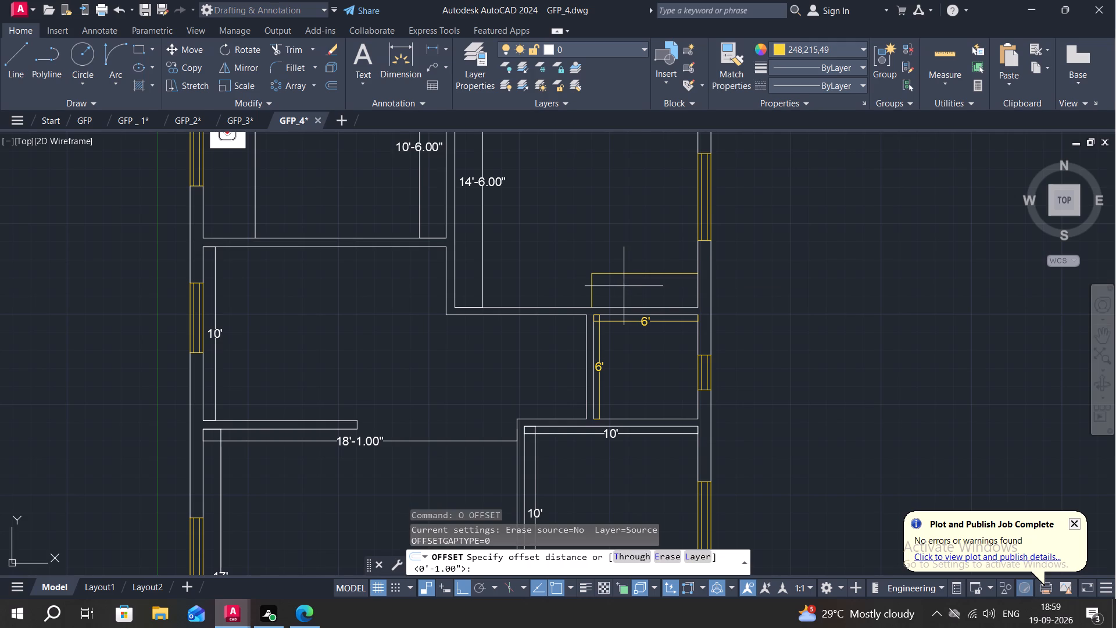
{"action": "type", "text": "2'"}
{"action": "key", "text": "space"}
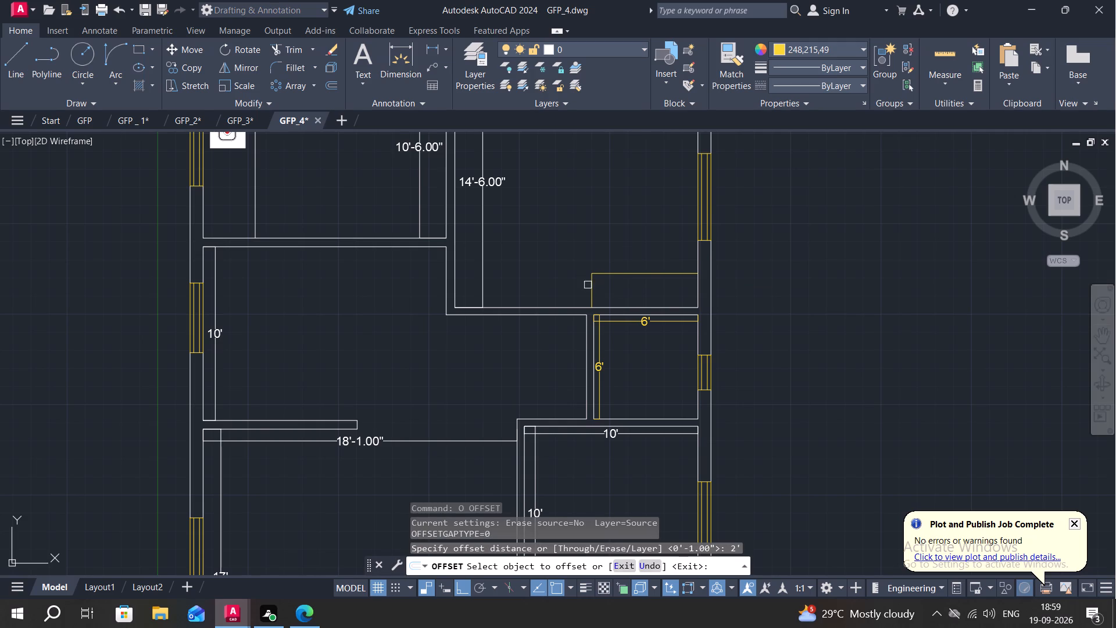
{"action": "left_click", "coordinate": [594, 288]}
{"action": "left_click", "coordinate": [645, 290]}
{"action": "left_click", "coordinate": [630, 287]}
{"action": "left_click", "coordinate": [678, 294]}
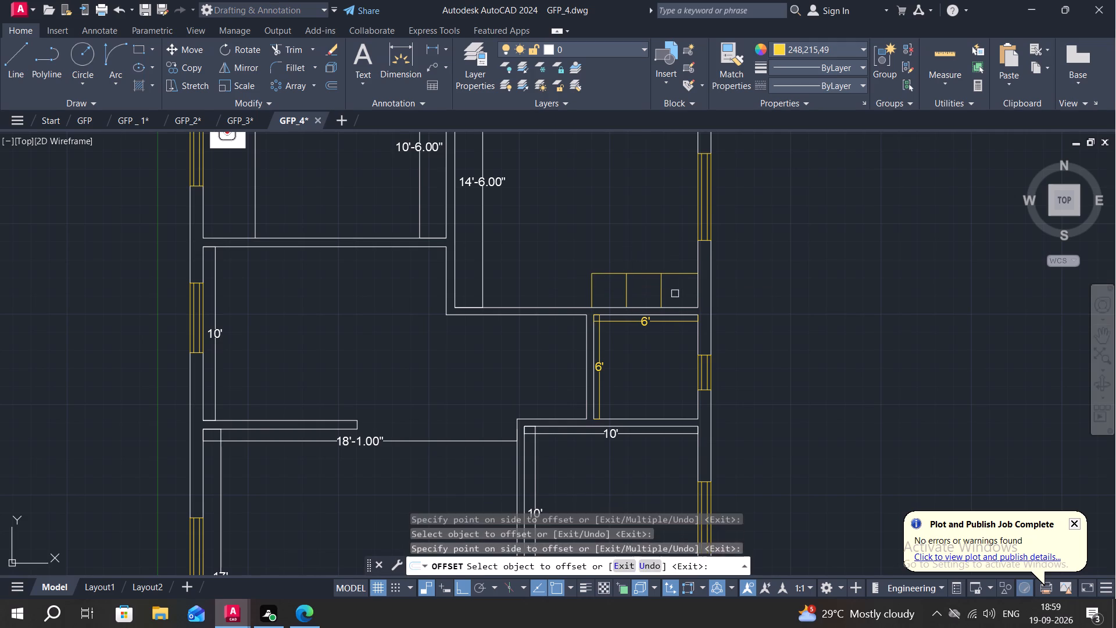
{"action": "key", "text": "Escape"}
Copy the bed from its top midpoint into the 14'-6" room, with its head on the top wall's inner face below the window.
{"action": "scroll", "coordinate": [683, 254], "scroll_direction": "down", "scroll_amount": 1}
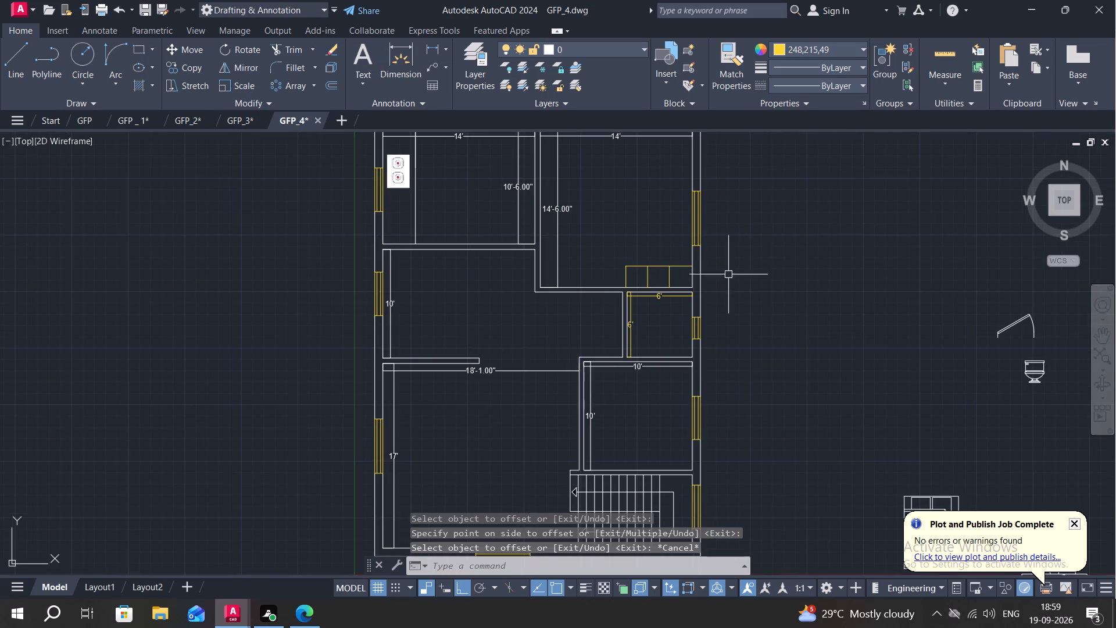
{"action": "scroll", "coordinate": [791, 281], "scroll_direction": "down", "scroll_amount": 1}
{"action": "middle_click_drag", "start_coordinate": [791, 283], "coordinate": [640, 322]}
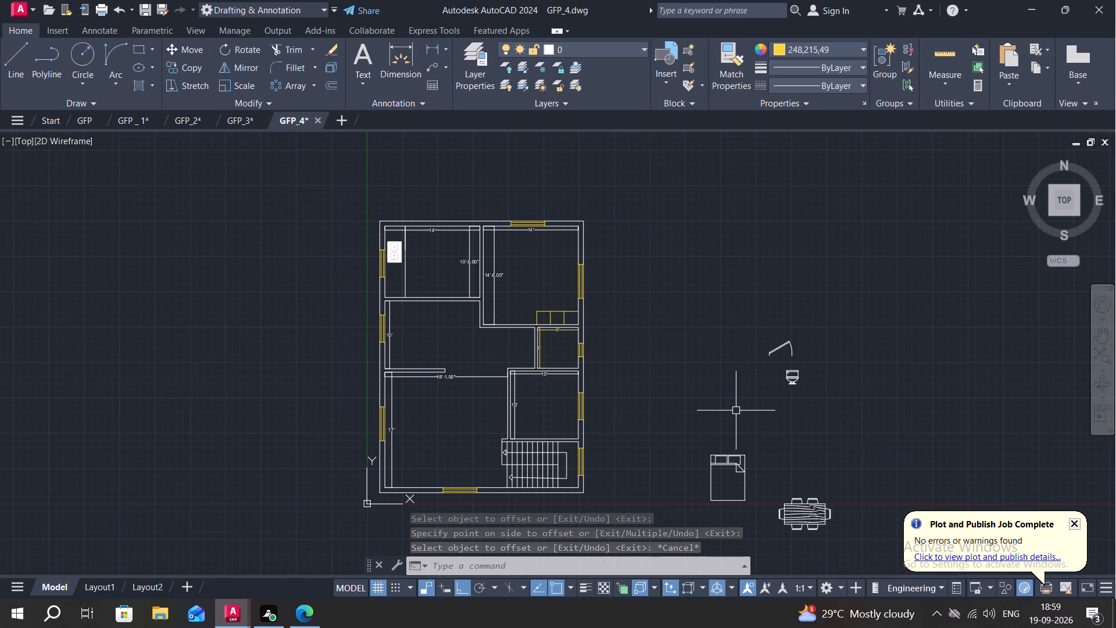
{"action": "type", "text": "CO"}
{"action": "key", "text": "space"}
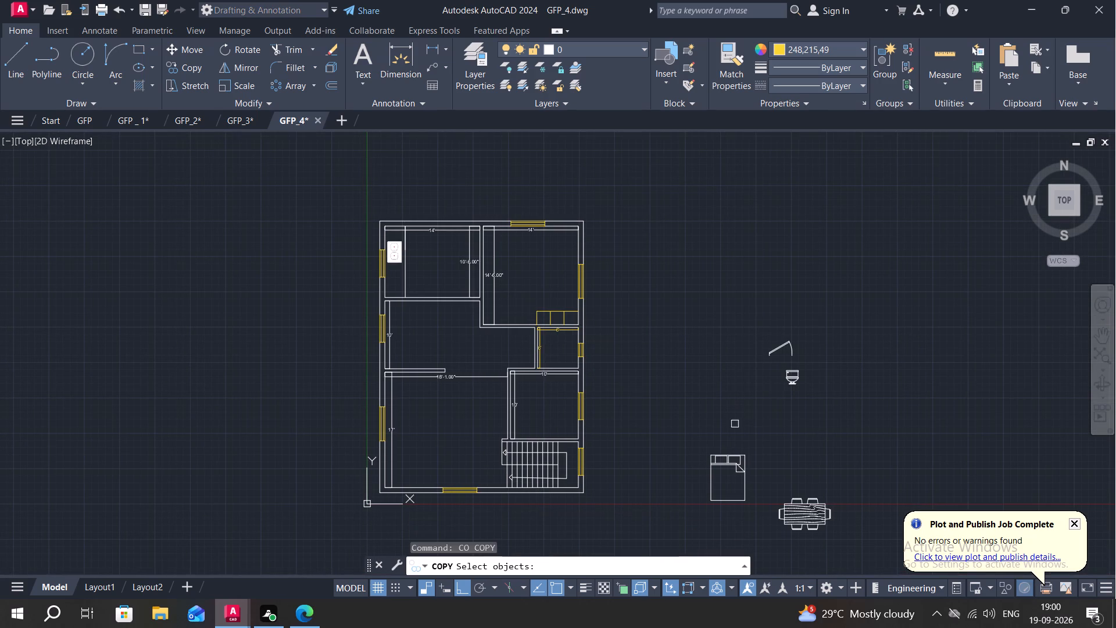
{"action": "left_click", "coordinate": [727, 459]}
{"action": "right_click", "coordinate": [727, 452]}
{"action": "left_click", "coordinate": [727, 452]}
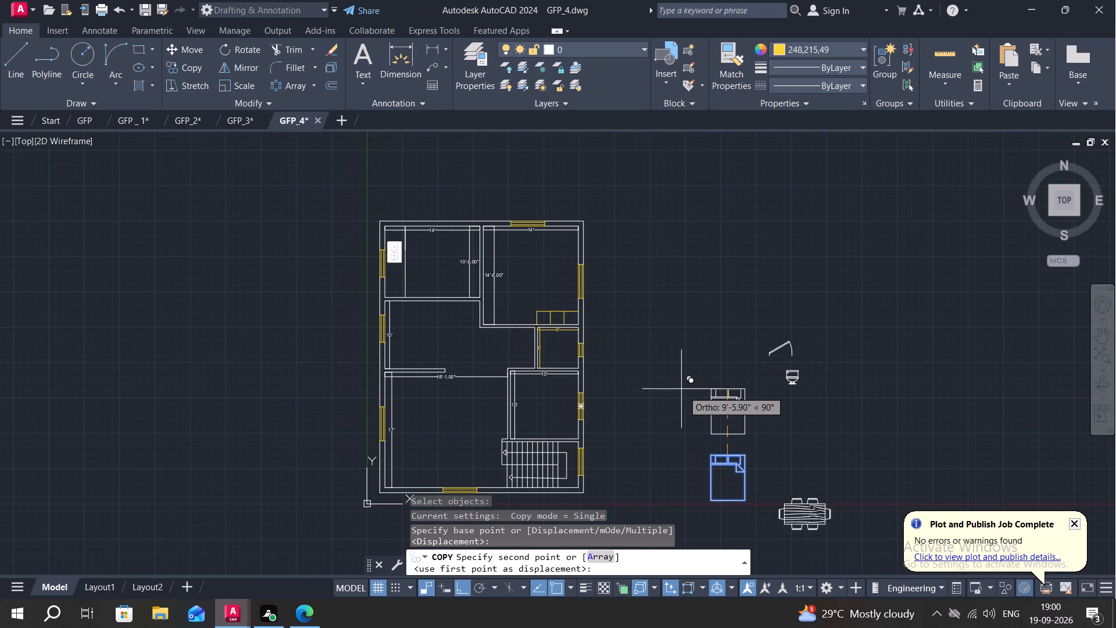
{"action": "key", "text": "F8"}
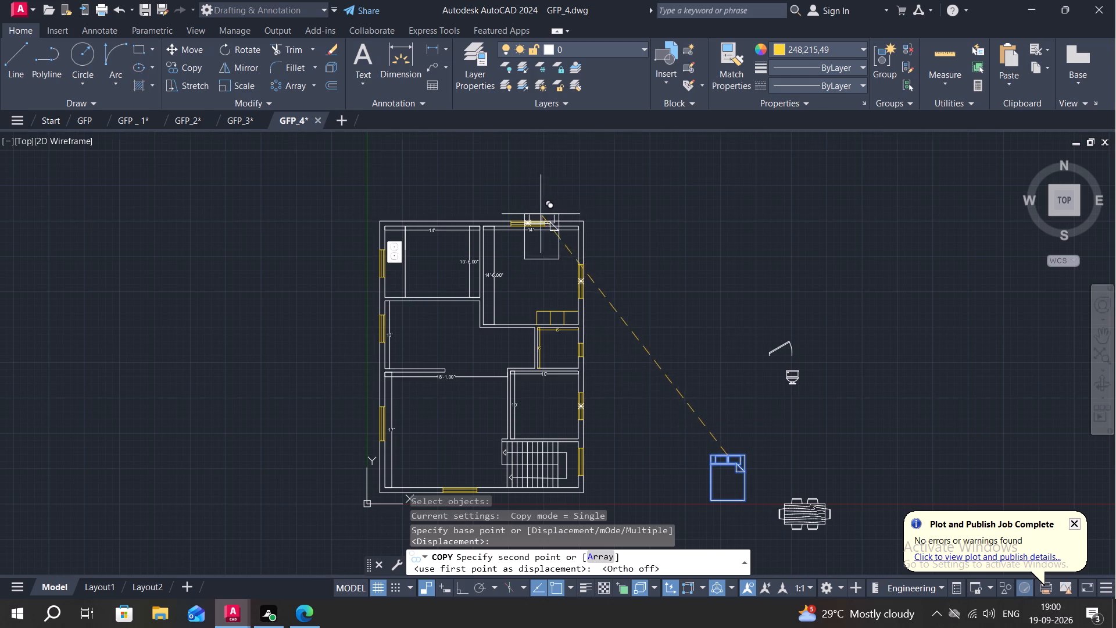
{"action": "scroll", "coordinate": [539, 214], "scroll_direction": "up", "scroll_amount": 5}
{"action": "middle_click_drag", "start_coordinate": [532, 231], "coordinate": [552, 231]}
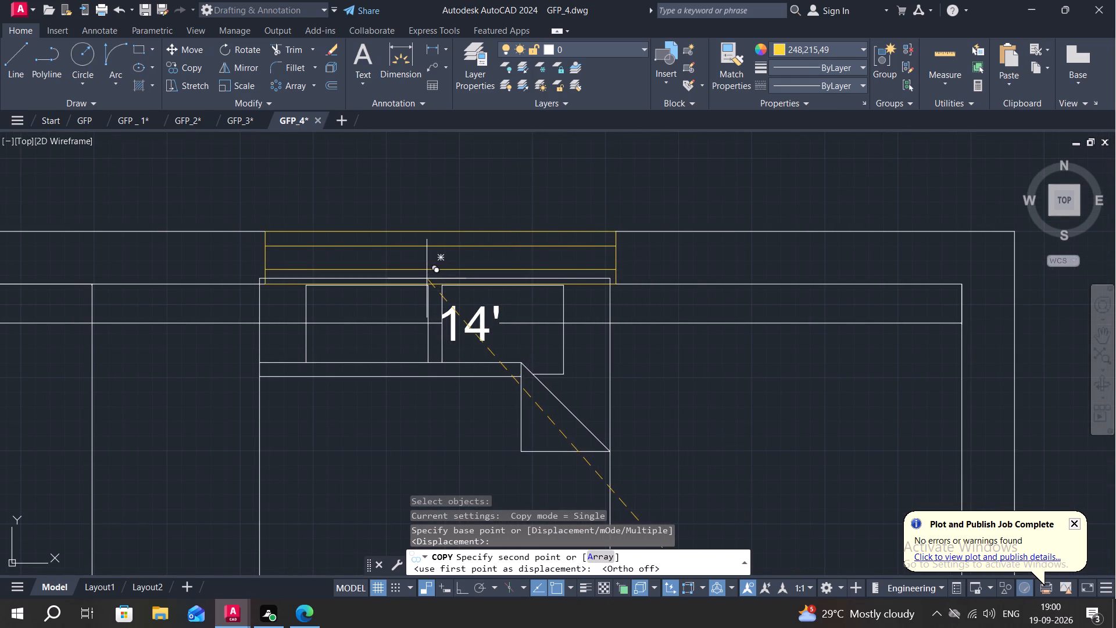
{"action": "scroll", "coordinate": [426, 283], "scroll_direction": "up", "scroll_amount": 2}
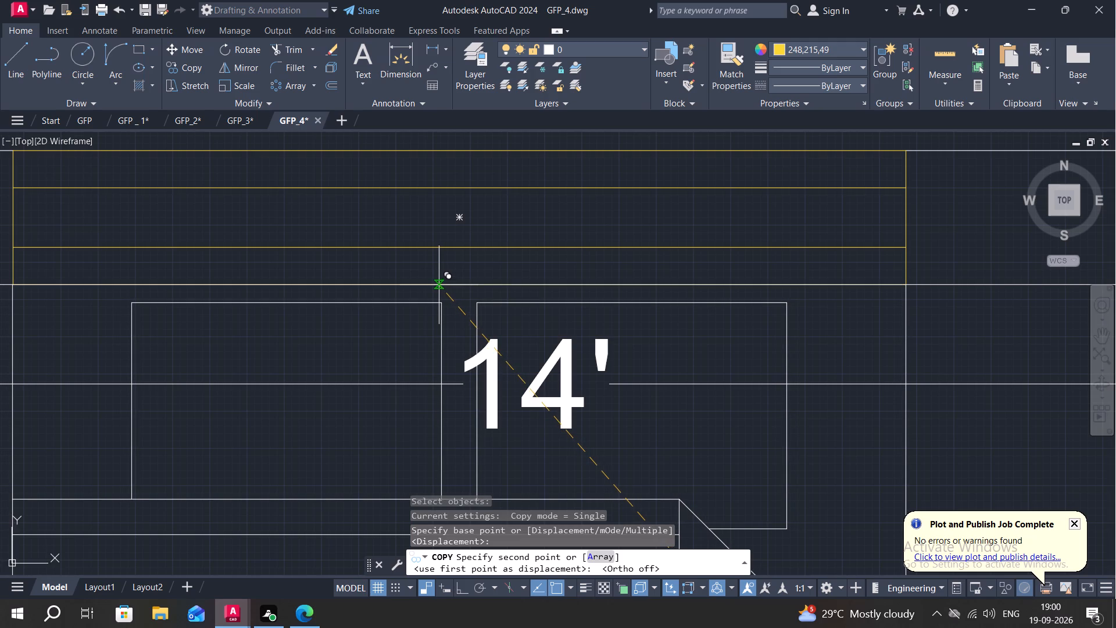
{"action": "left_click", "coordinate": [439, 285]}
Scale the copied bed up slightly from its lower-left corner.
{"action": "scroll", "coordinate": [452, 290], "scroll_direction": "down", "scroll_amount": 3}
{"action": "scroll", "coordinate": [548, 284], "scroll_direction": "down", "scroll_amount": 1}
{"action": "middle_click_drag", "start_coordinate": [621, 345], "coordinate": [622, 238]}
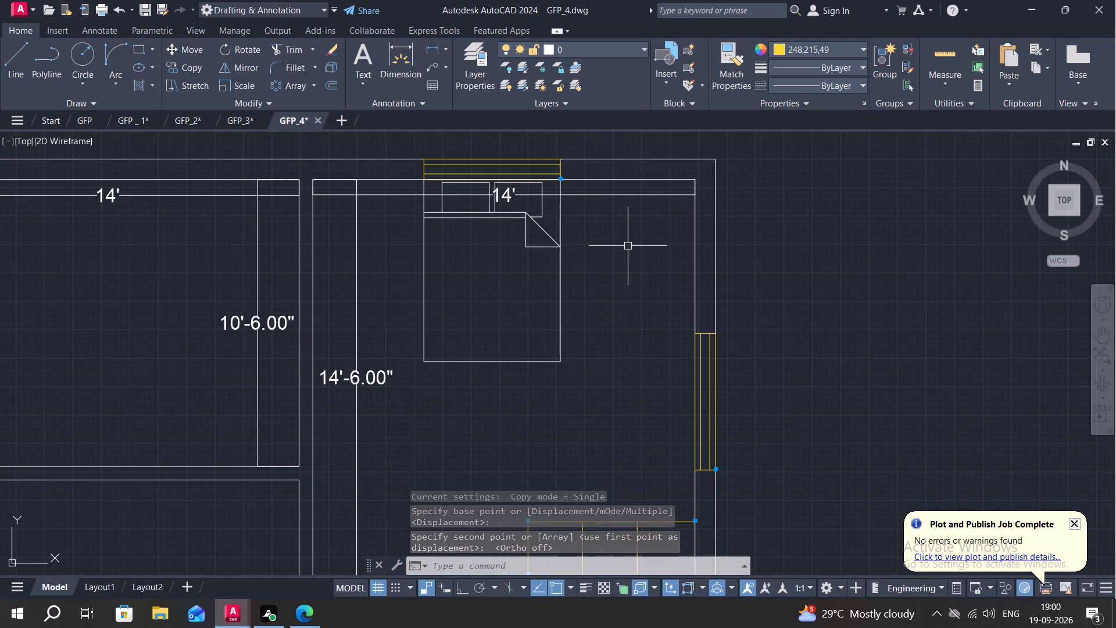
{"action": "type", "text": "SC"}
{"action": "key", "text": "space"}
{"action": "left_click", "coordinate": [423, 295]}
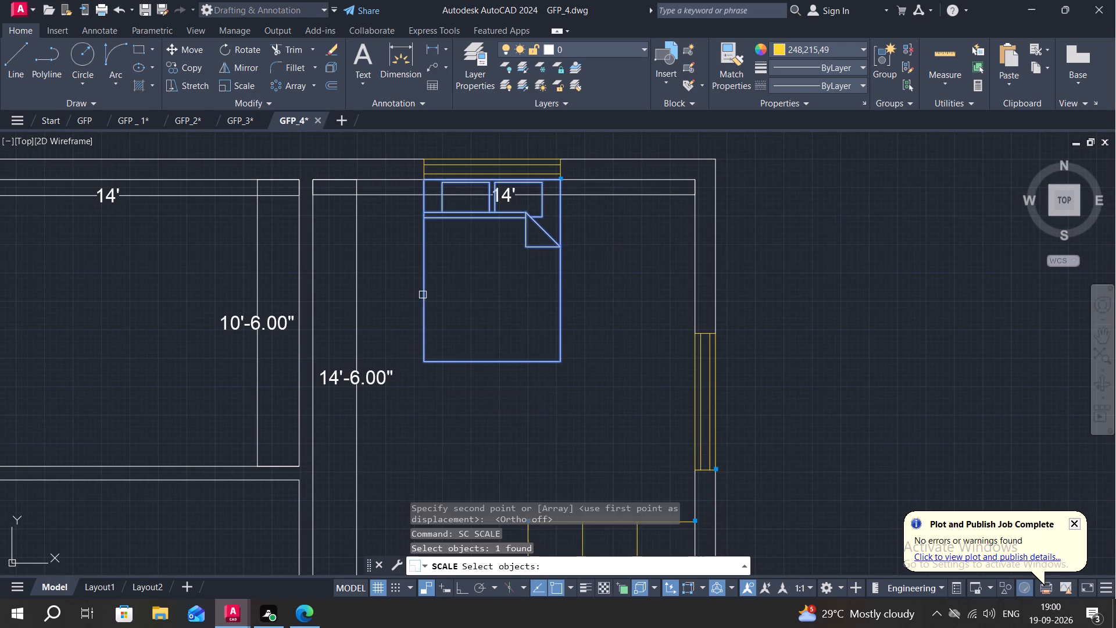
{"action": "right_click", "coordinate": [421, 292]}
{"action": "left_click", "coordinate": [420, 359]}
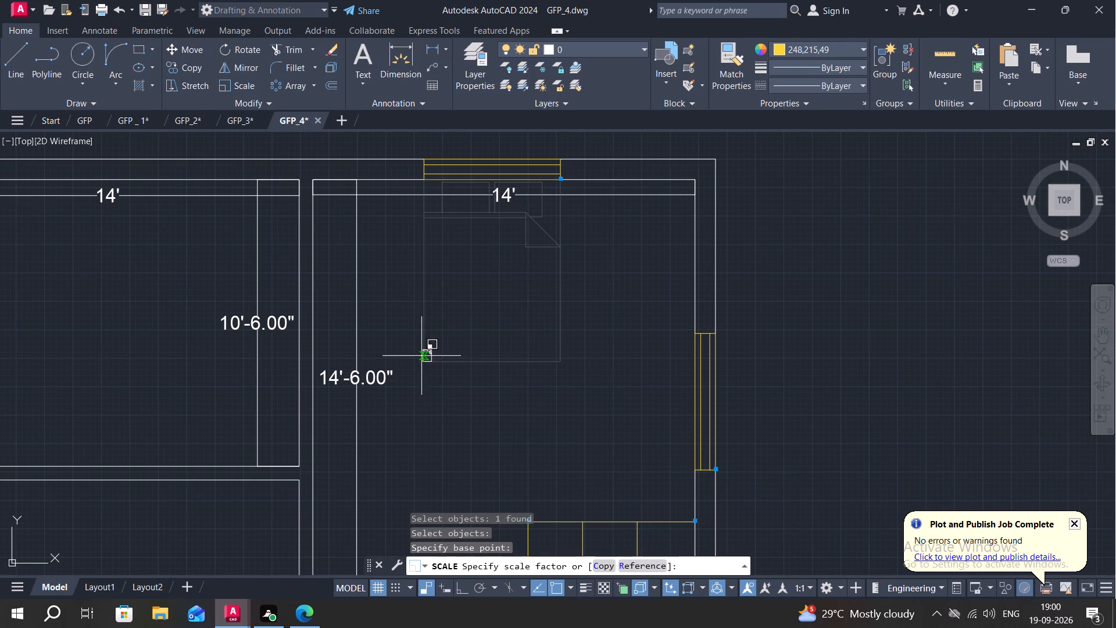
{"action": "left_click", "coordinate": [499, 286]}
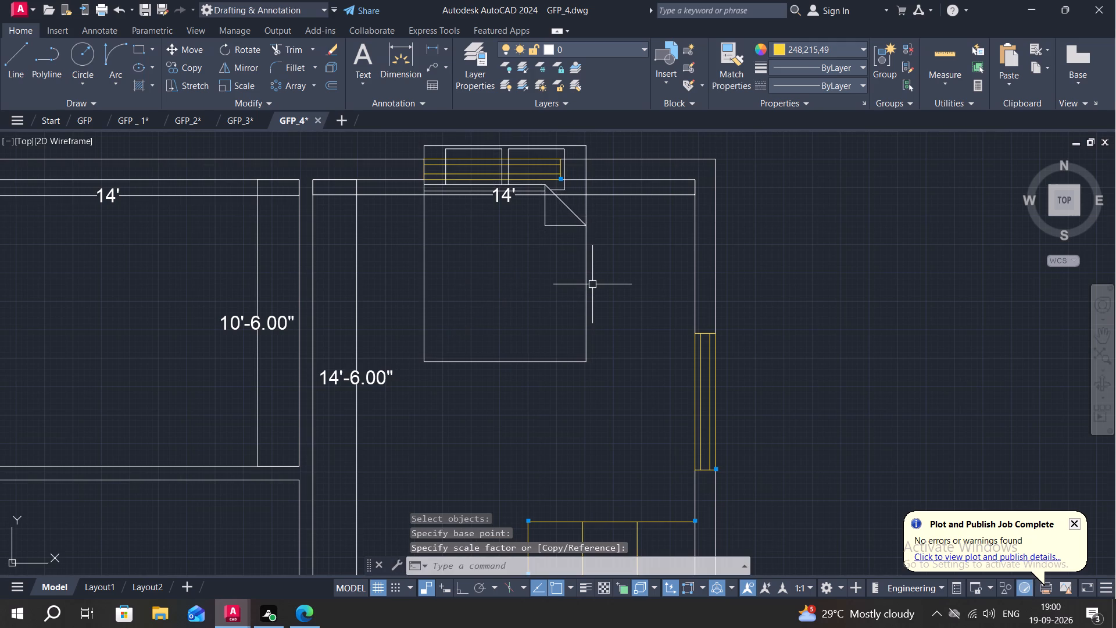
Move the enlarged bed down and slightly left so its head sits against the top wall's inner face, below the window.
{"action": "key", "text": "m"}
{"action": "key", "text": "space"}
{"action": "left_click", "coordinate": [588, 273]}
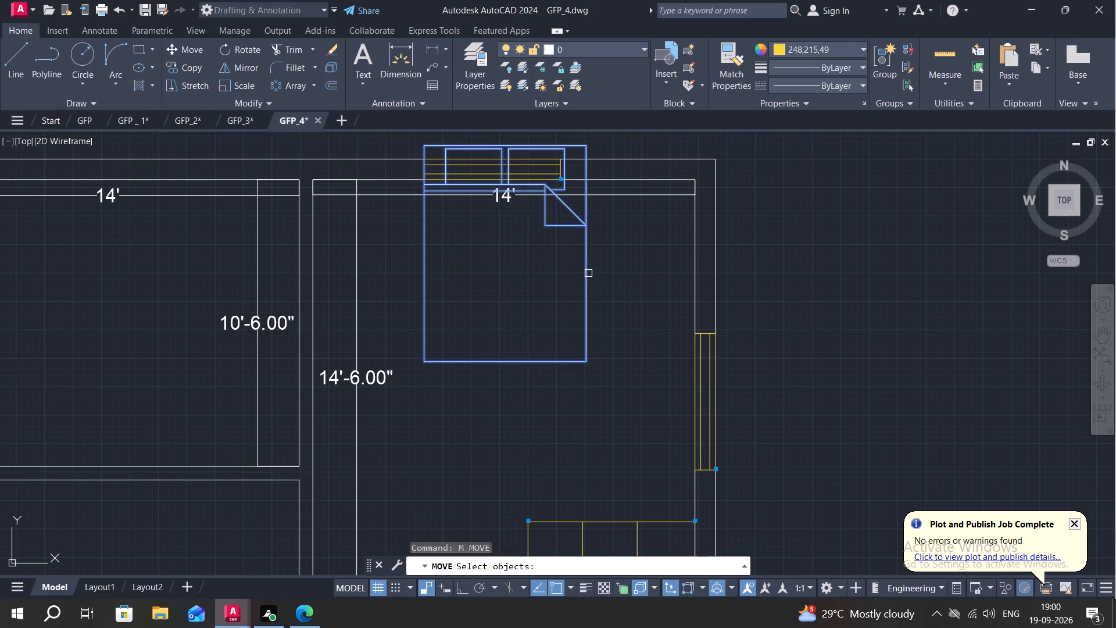
{"action": "right_click", "coordinate": [585, 273]}
{"action": "left_click", "coordinate": [585, 273]}
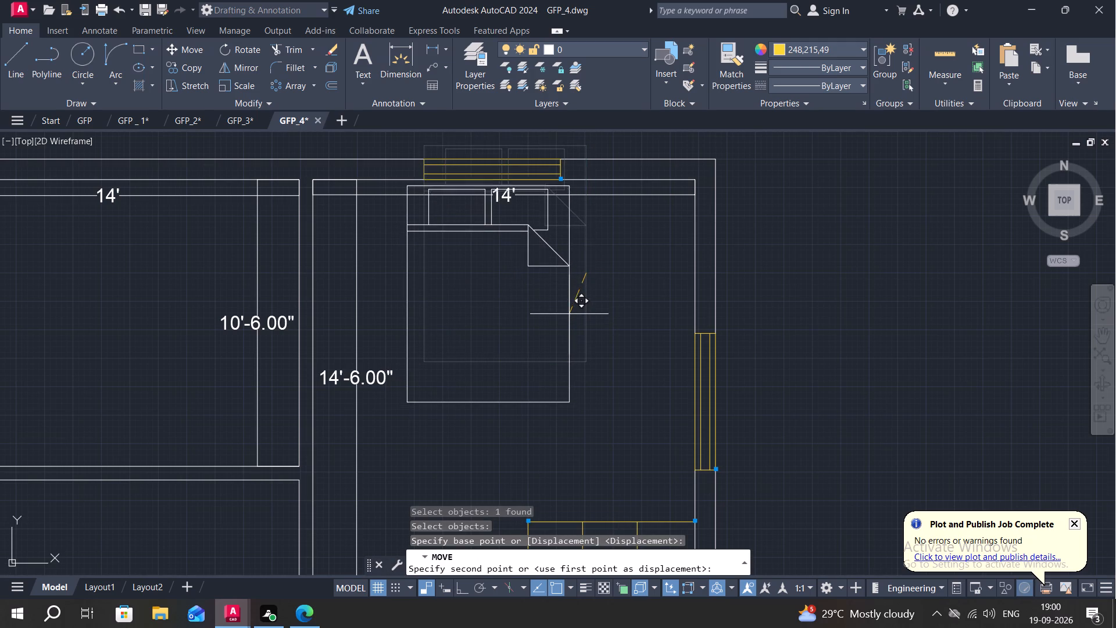
{"action": "scroll", "coordinate": [570, 308], "scroll_direction": "up", "scroll_amount": 2}
{"action": "middle_click_drag", "start_coordinate": [569, 308], "coordinate": [598, 466]}
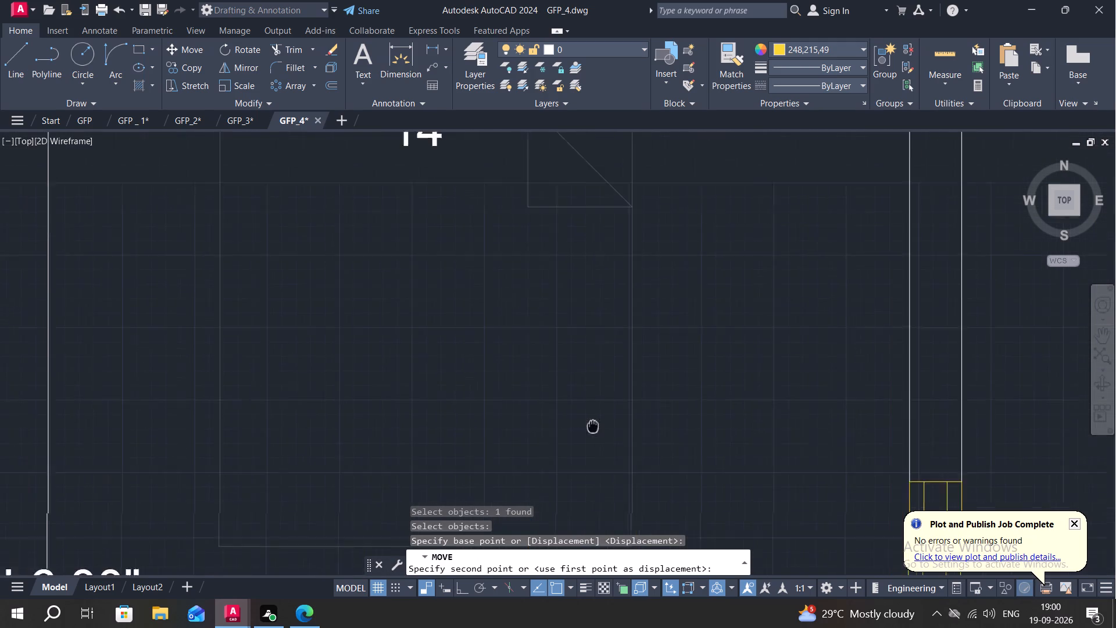
{"action": "middle_click_drag", "start_coordinate": [598, 466], "coordinate": [600, 476]}
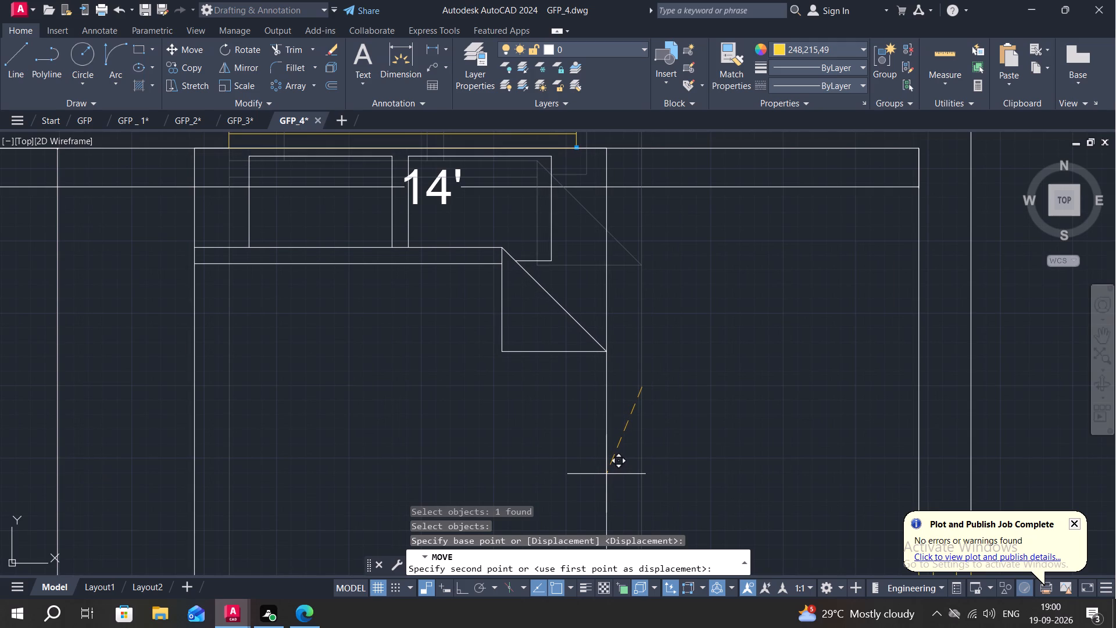
{"action": "left_click", "coordinate": [606, 474]}
{"action": "scroll", "coordinate": [502, 449], "scroll_direction": "down", "scroll_amount": 3}
{"action": "middle_click_drag", "start_coordinate": [490, 437], "coordinate": [498, 327]}
{"action": "middle_click_drag", "start_coordinate": [525, 364], "coordinate": [513, 290]}
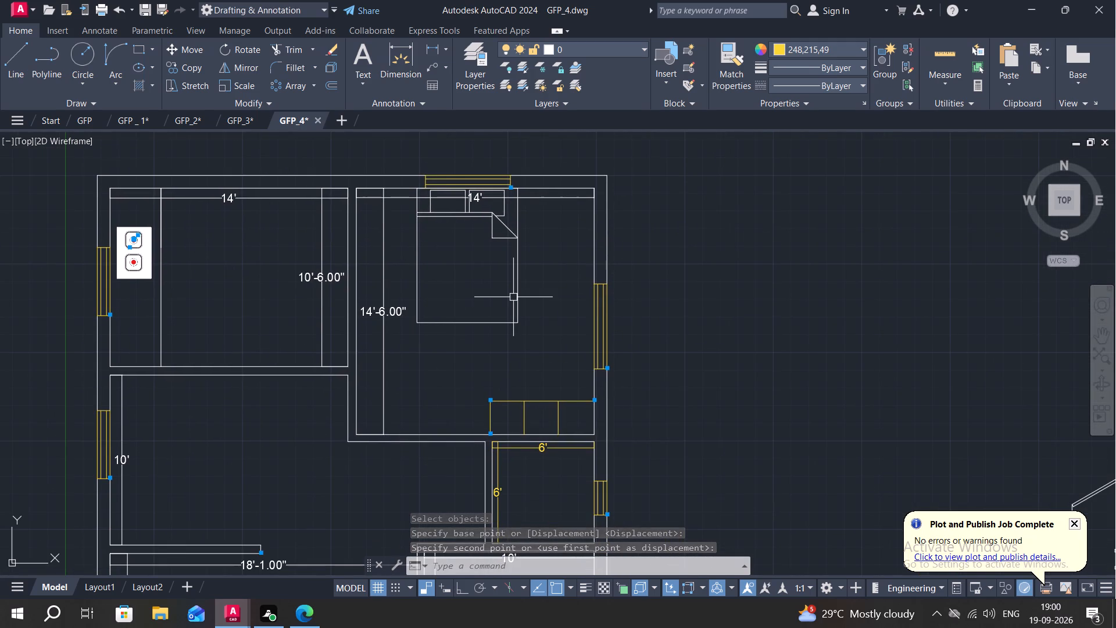
{"action": "scroll", "coordinate": [671, 290], "scroll_direction": "down", "scroll_amount": 1}
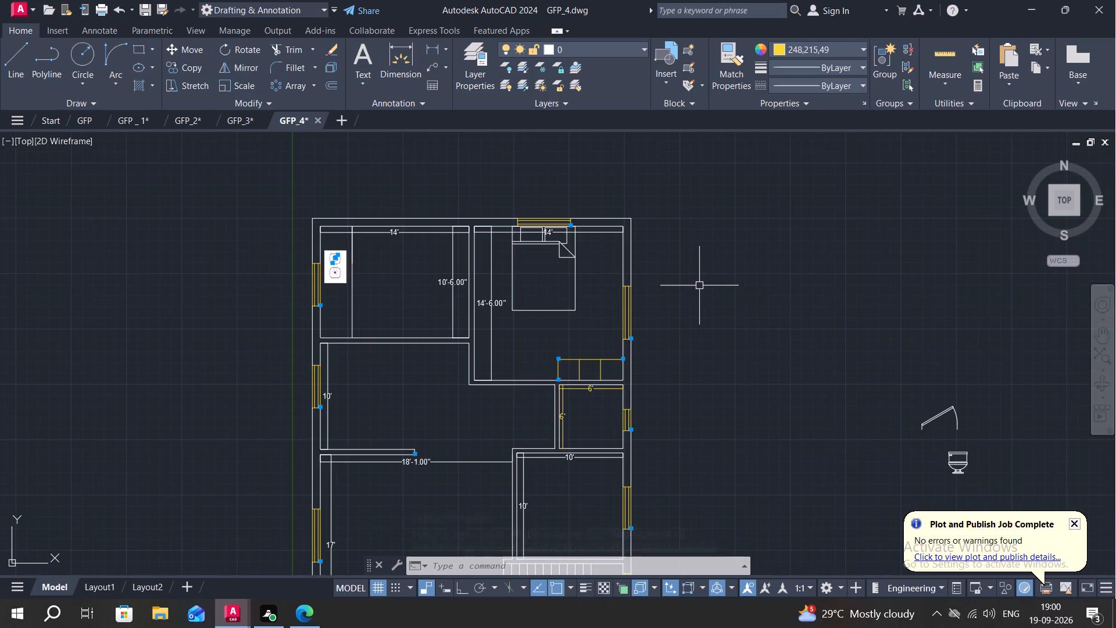
Copy the six-chair dining table into the 10' deep room below the stove room, placing it near the window side.
{"action": "middle_click_drag", "start_coordinate": [699, 286], "coordinate": [619, 158]}
{"action": "scroll", "coordinate": [645, 229], "scroll_direction": "down", "scroll_amount": 1}
{"action": "middle_click_drag", "start_coordinate": [667, 261], "coordinate": [621, 152]}
{"action": "scroll", "coordinate": [708, 313], "scroll_direction": "up", "scroll_amount": 2}
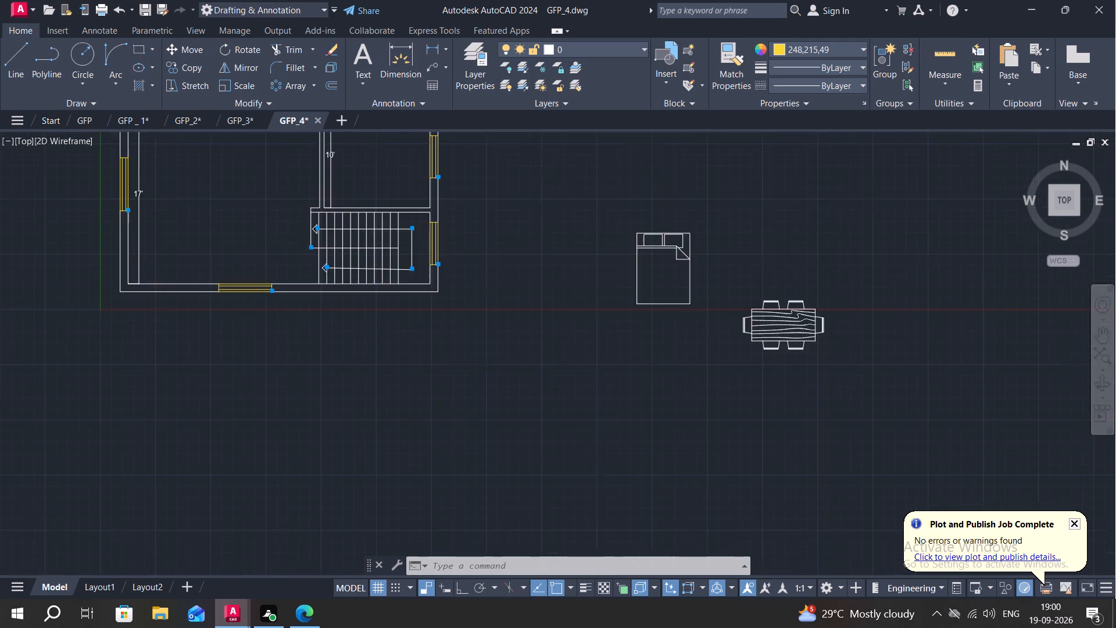
{"action": "middle_click_drag", "start_coordinate": [785, 330], "coordinate": [695, 281]}
{"action": "type", "text": "CO"}
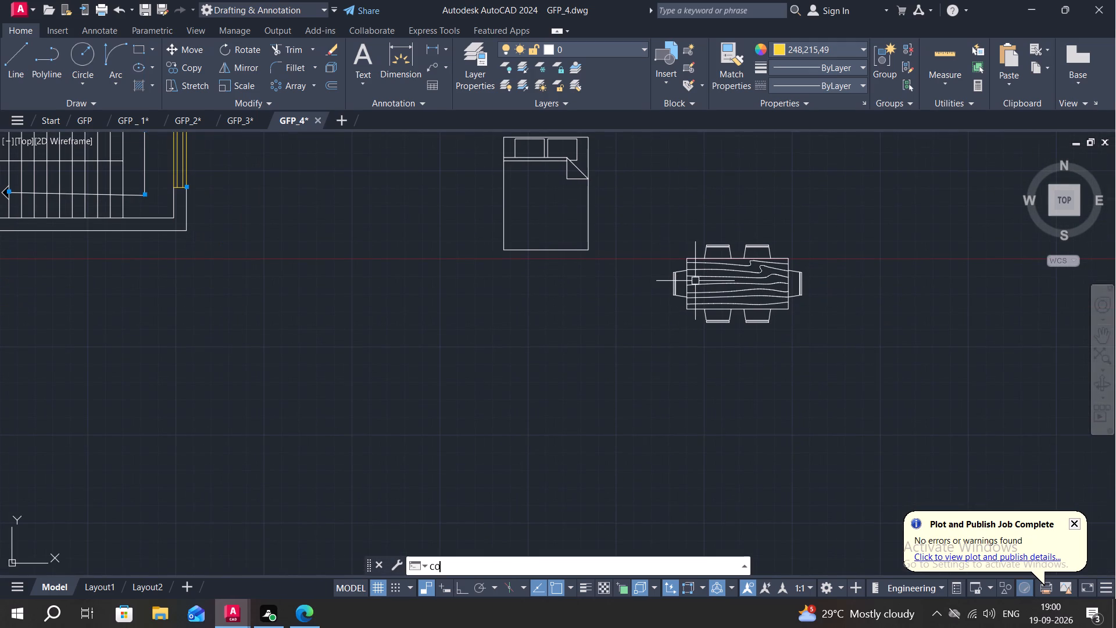
{"action": "key", "text": "space"}
{"action": "left_click", "coordinate": [698, 291]}
{"action": "right_click", "coordinate": [694, 291]}
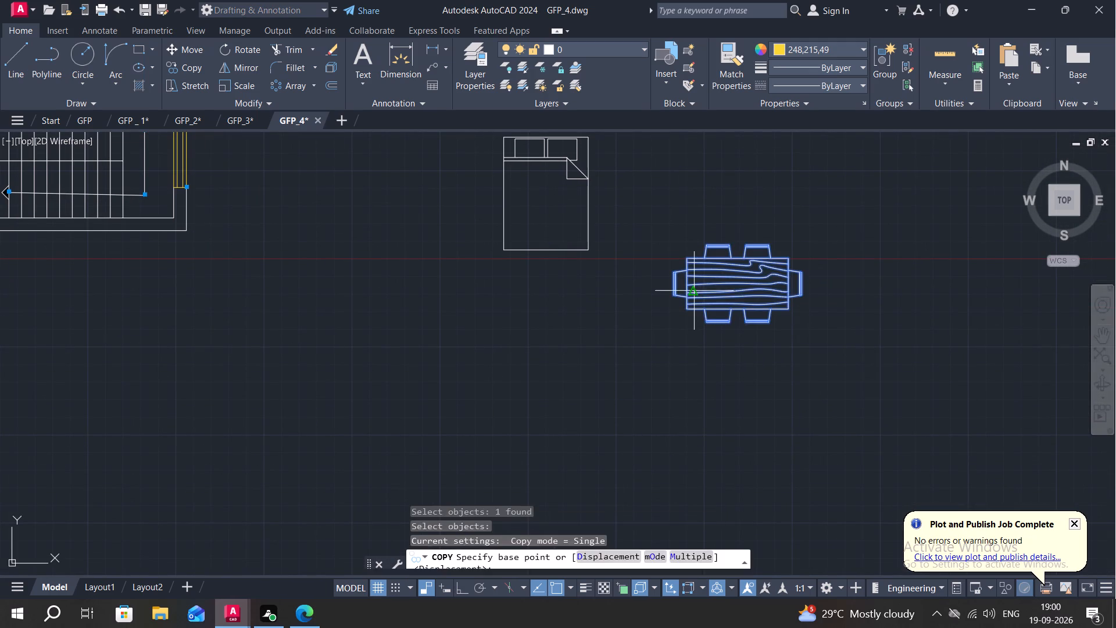
{"action": "left_click", "coordinate": [694, 290]}
{"action": "middle_click_drag", "start_coordinate": [509, 287], "coordinate": [919, 254]}
{"action": "scroll", "coordinate": [867, 270], "scroll_direction": "down", "scroll_amount": 2}
{"action": "middle_click_drag", "start_coordinate": [569, 283], "coordinate": [598, 284]}
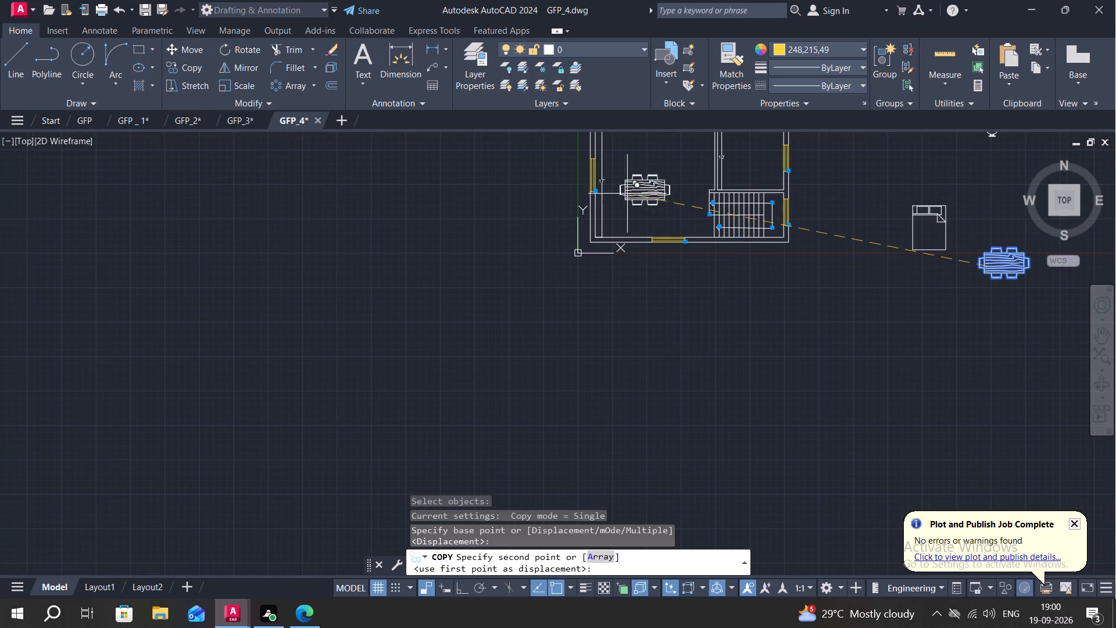
{"action": "middle_click_drag", "start_coordinate": [625, 273], "coordinate": [622, 333]}
{"action": "middle_click_drag", "start_coordinate": [616, 208], "coordinate": [585, 408]}
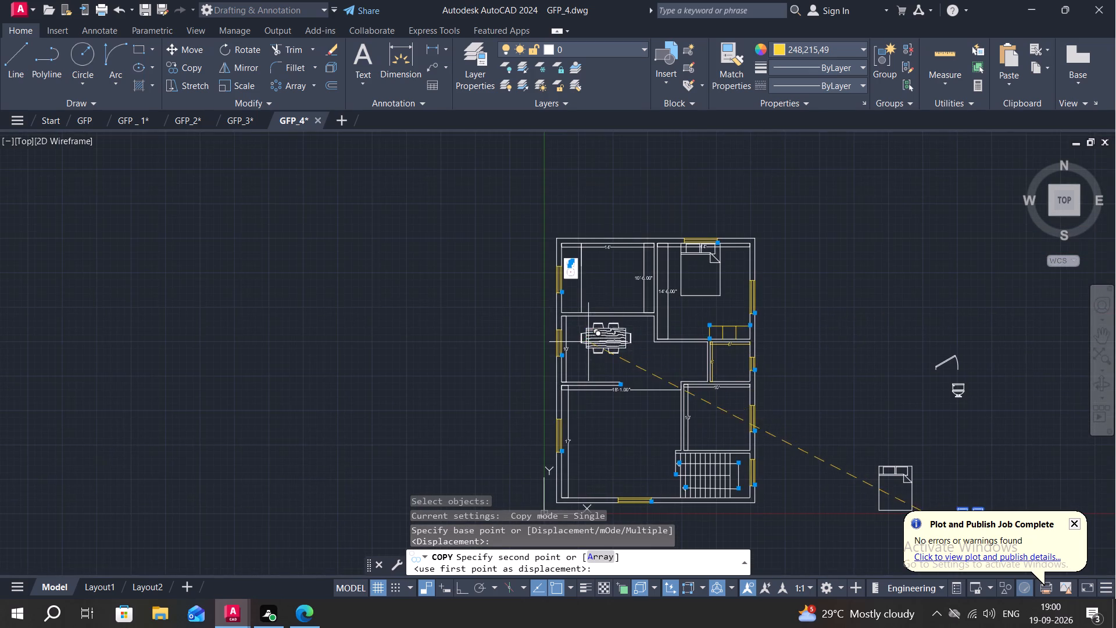
{"action": "scroll", "coordinate": [588, 342], "scroll_direction": "up", "scroll_amount": 2}
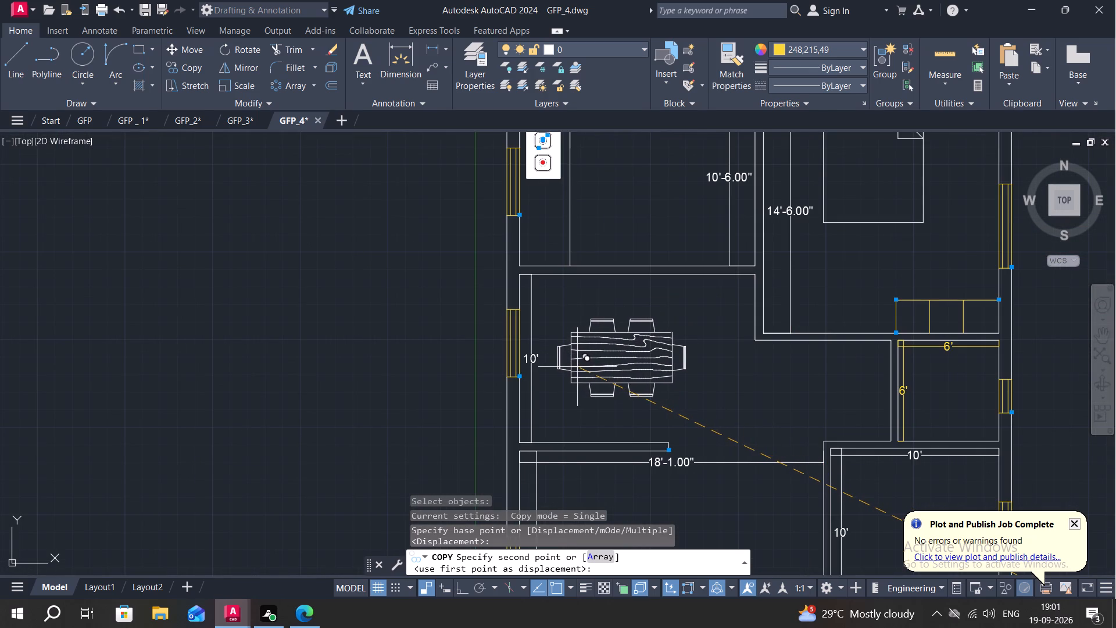
{"action": "left_click", "coordinate": [577, 367]}
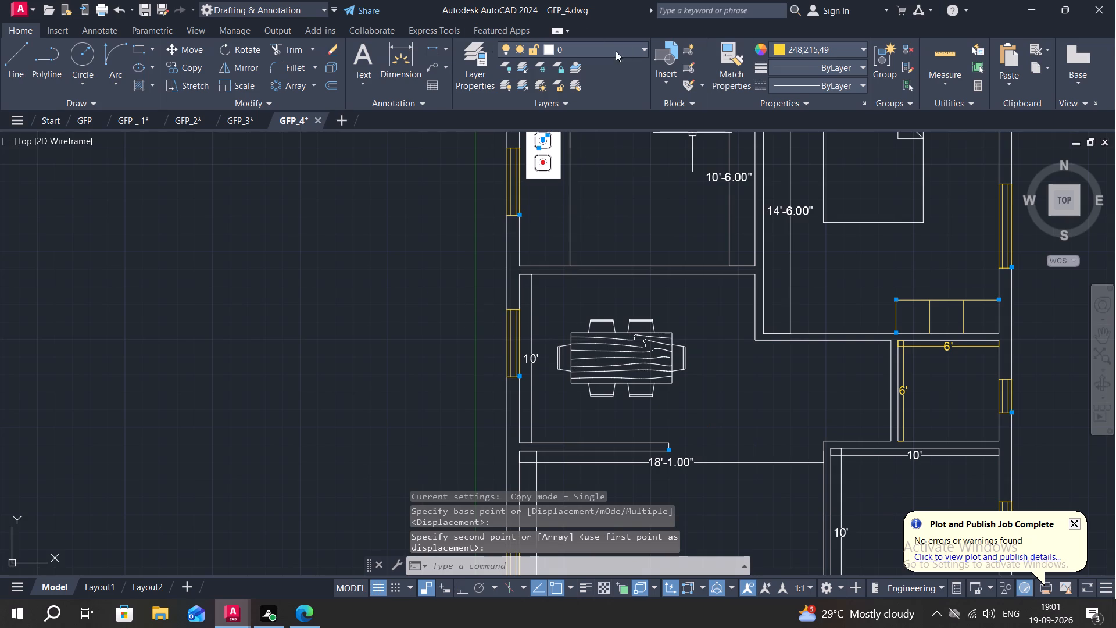
Add a 14' linear dimension along the inner face of the dining room's top wall, just above the table.
{"action": "left_click", "coordinate": [946, 50]}
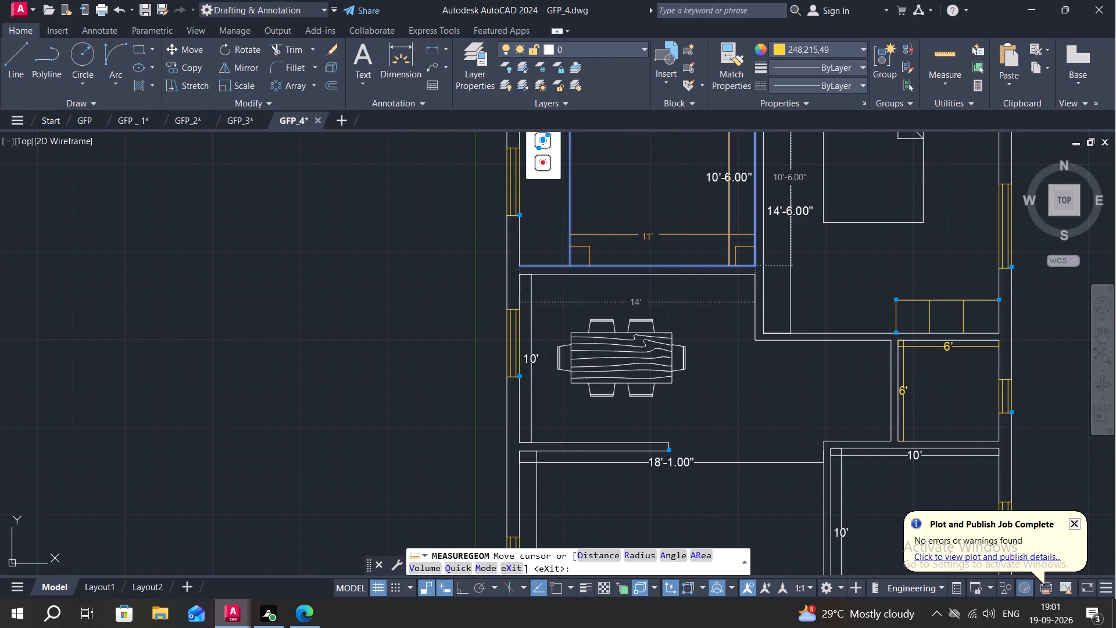
{"action": "key", "text": "Escape"}
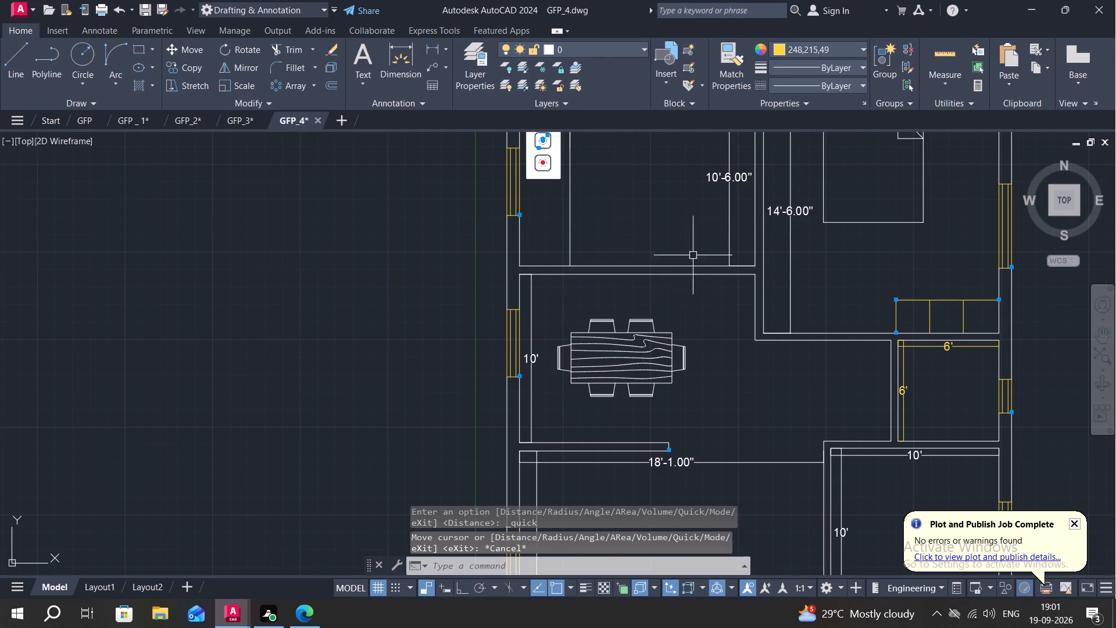
{"action": "left_click", "coordinate": [427, 44]}
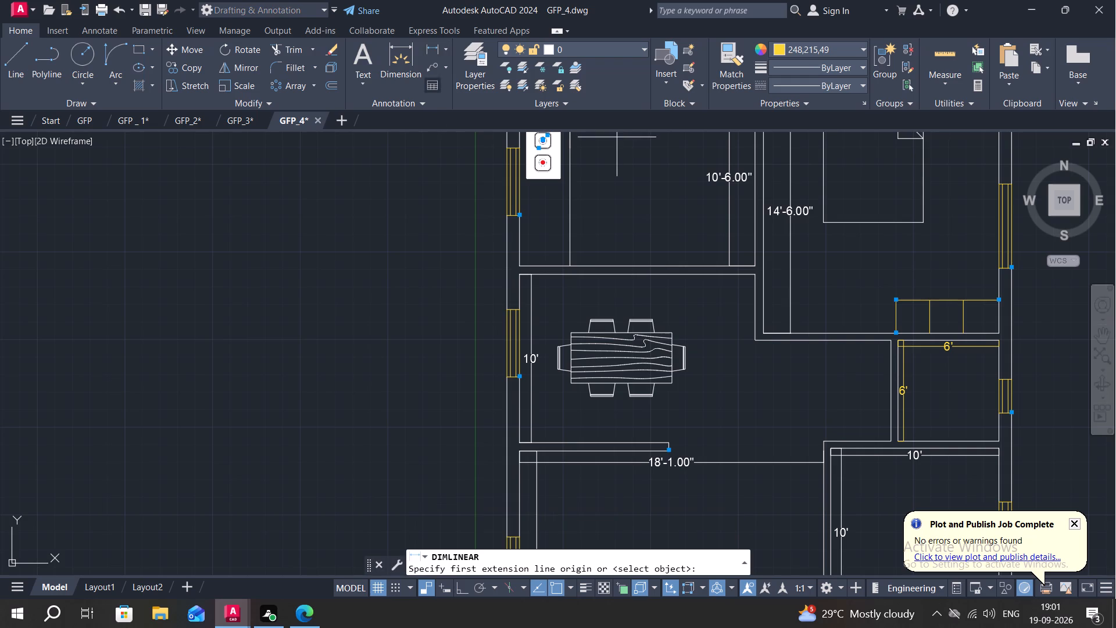
{"action": "left_click", "coordinate": [517, 275]}
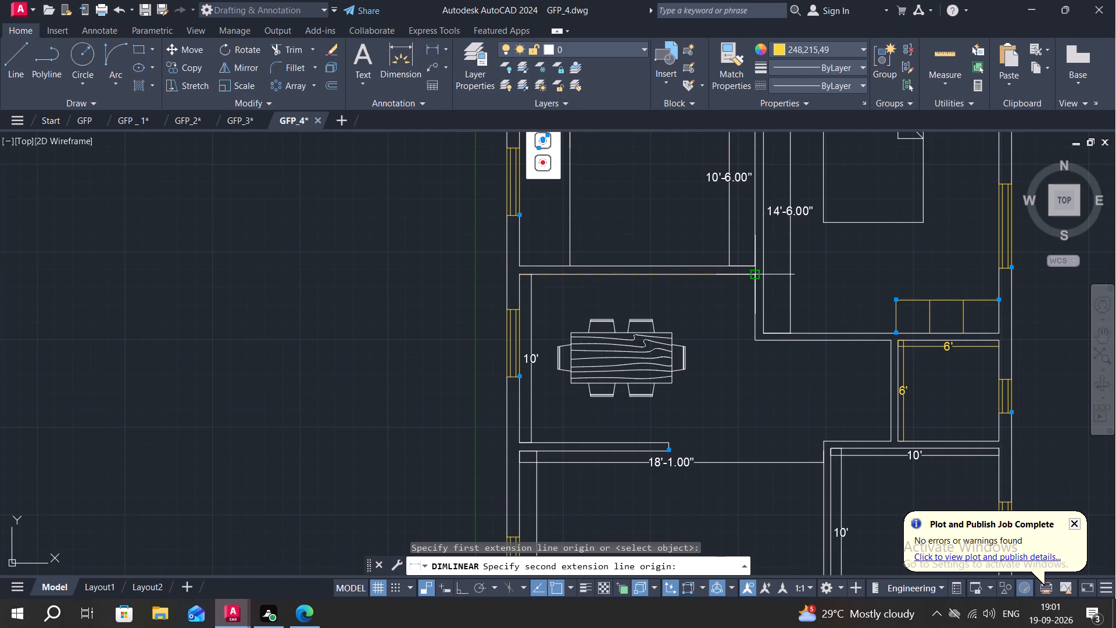
{"action": "left_click", "coordinate": [758, 276]}
{"action": "left_click", "coordinate": [751, 293]}
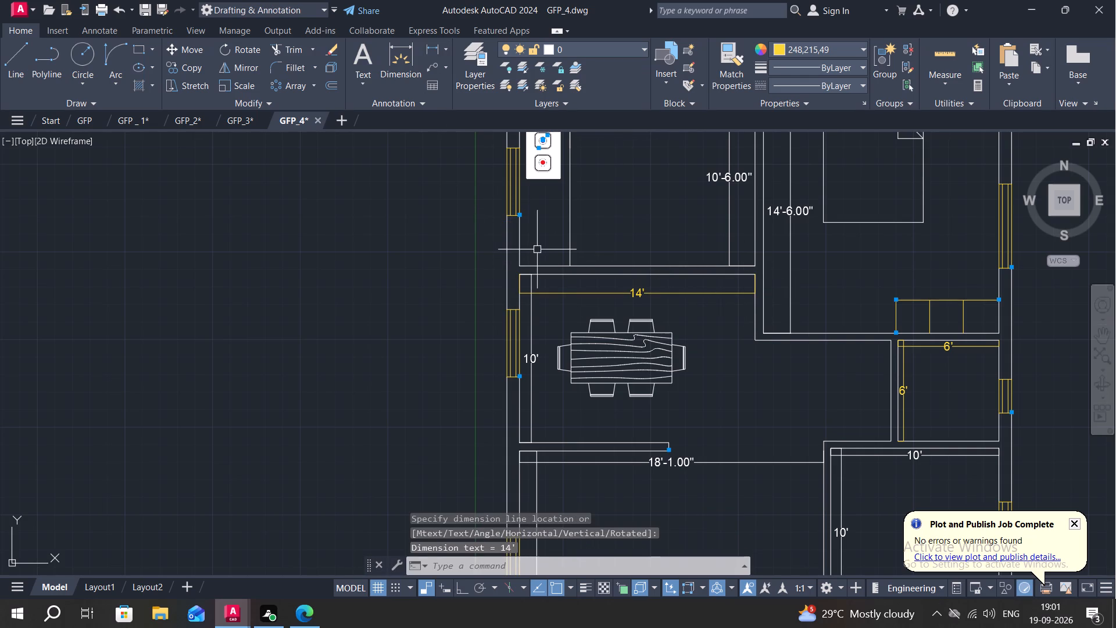
{"action": "key", "text": "Escape"}
Change the dining room's new 14' width dimension to index colour blue.
{"action": "left_click", "coordinate": [622, 292]}
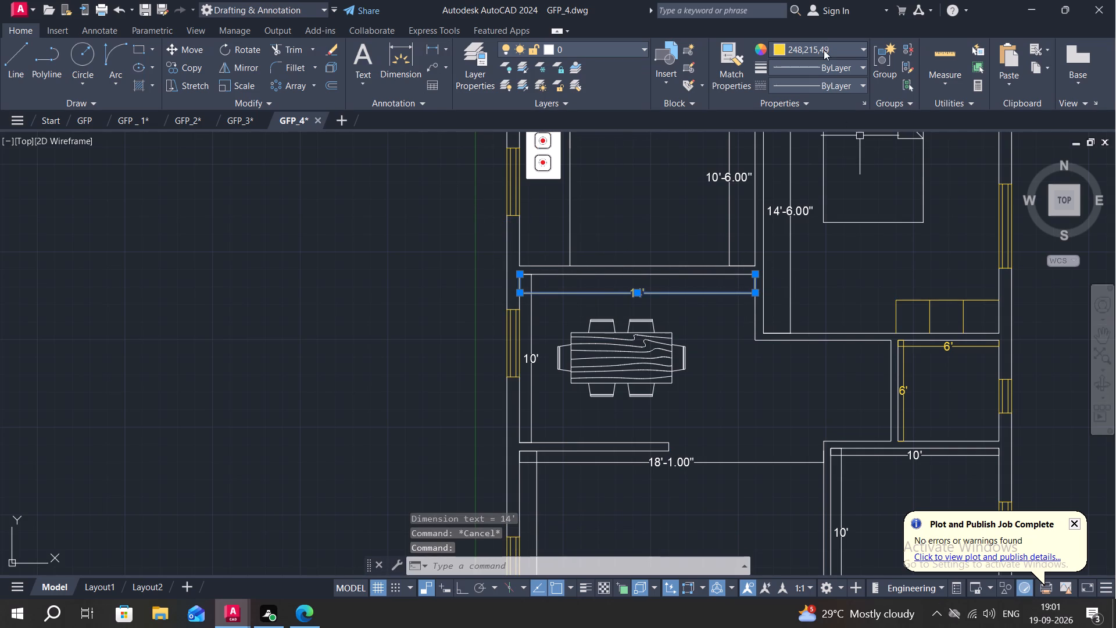
{"action": "left_click", "coordinate": [824, 50]}
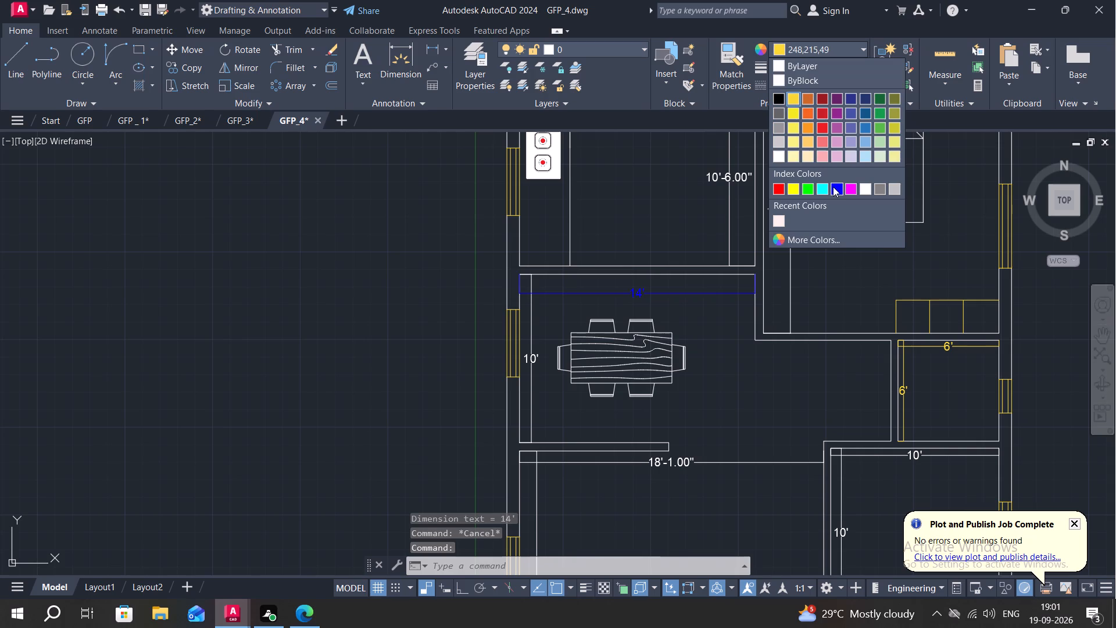
{"action": "left_click", "coordinate": [833, 187]}
{"action": "key", "text": "Escape"}
Match the blue dimension's properties onto the dining room's 10', the hall's 18'-1" and 17', and the lower room's two 10' dimensions.
{"action": "middle_click_drag", "start_coordinate": [634, 254], "coordinate": [574, 182]}
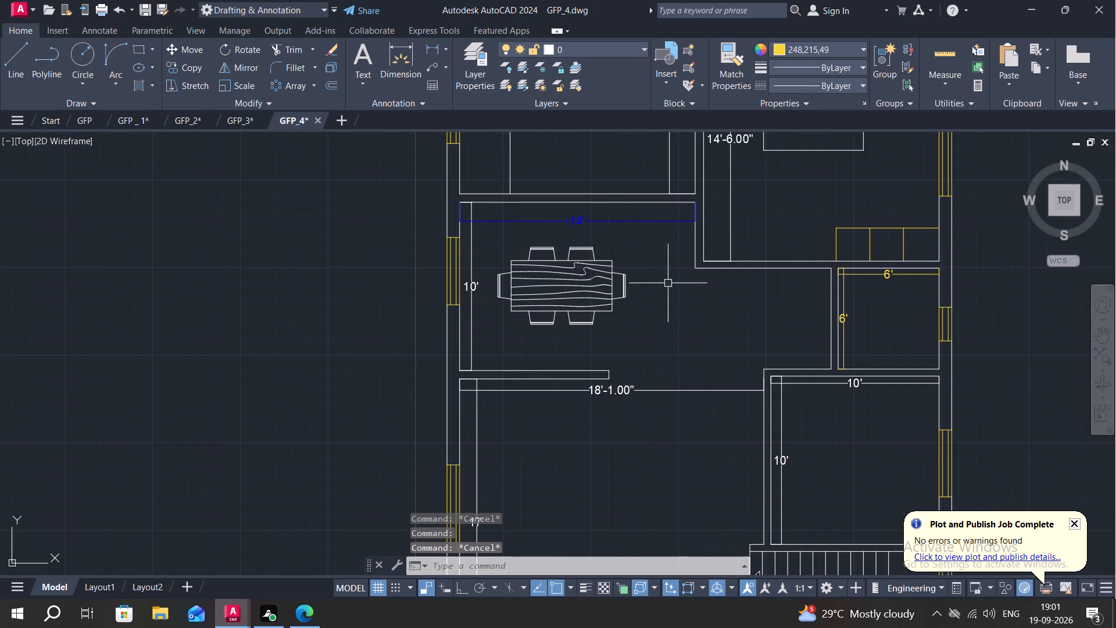
{"action": "left_click", "coordinate": [731, 62]}
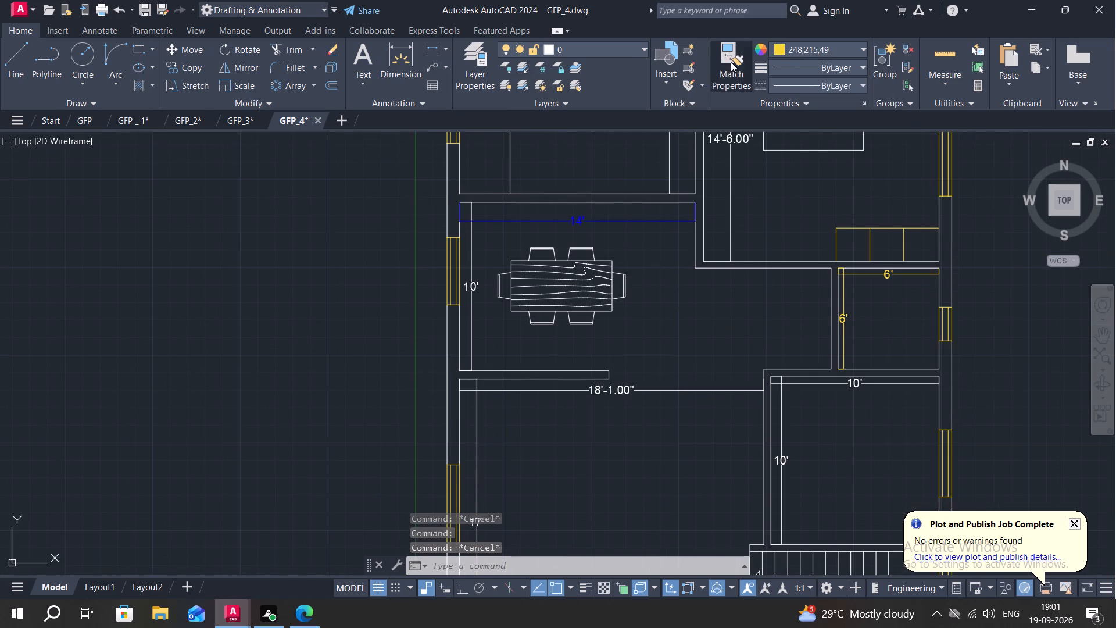
{"action": "left_click", "coordinate": [543, 219]}
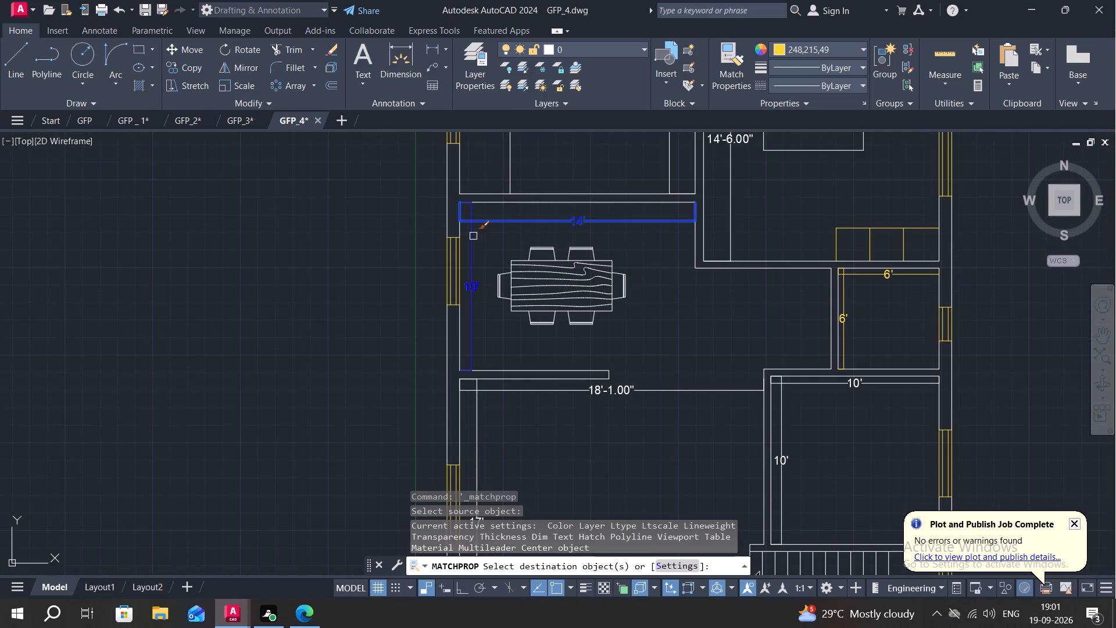
{"action": "left_click", "coordinate": [473, 236]}
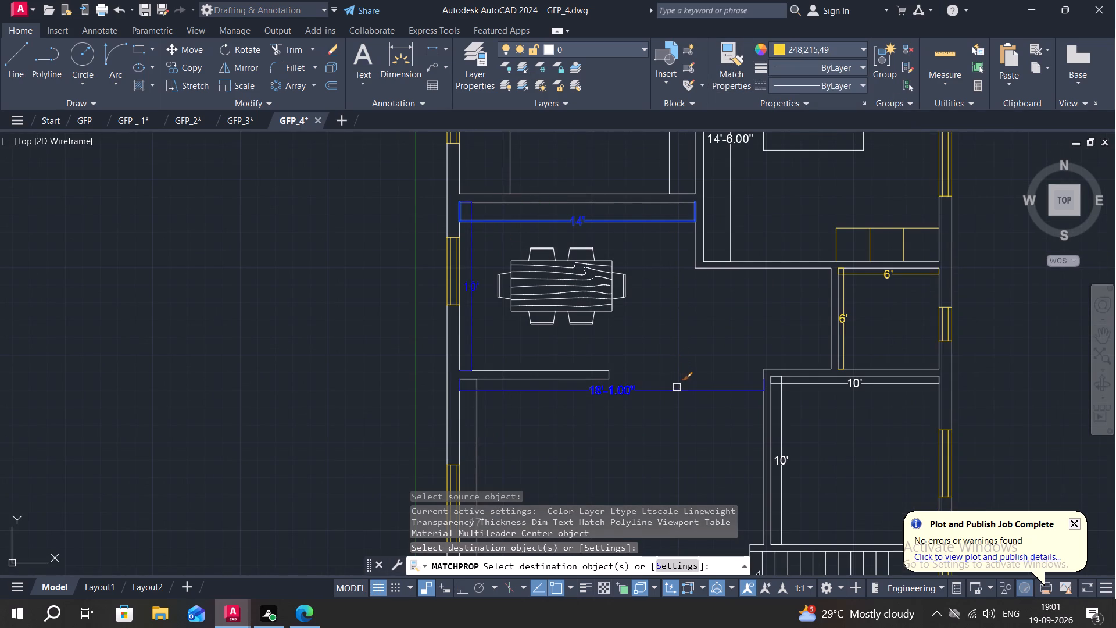
{"action": "left_click", "coordinate": [677, 387]}
{"action": "middle_click_drag", "start_coordinate": [671, 362], "coordinate": [652, 285]}
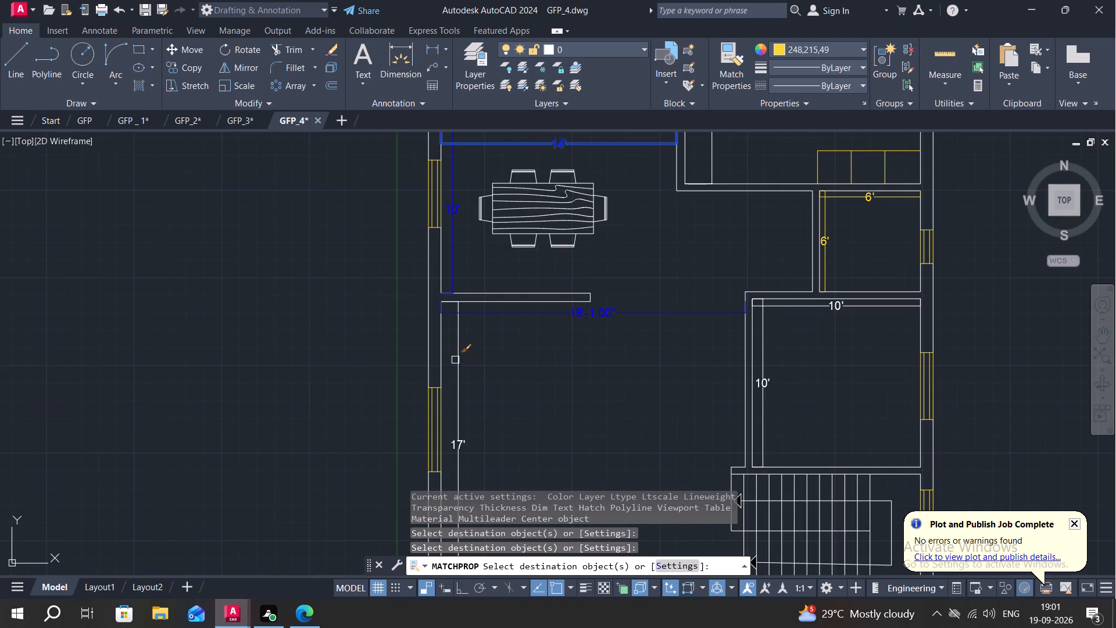
{"action": "left_click", "coordinate": [455, 359]}
{"action": "middle_click_drag", "start_coordinate": [573, 338], "coordinate": [549, 261]}
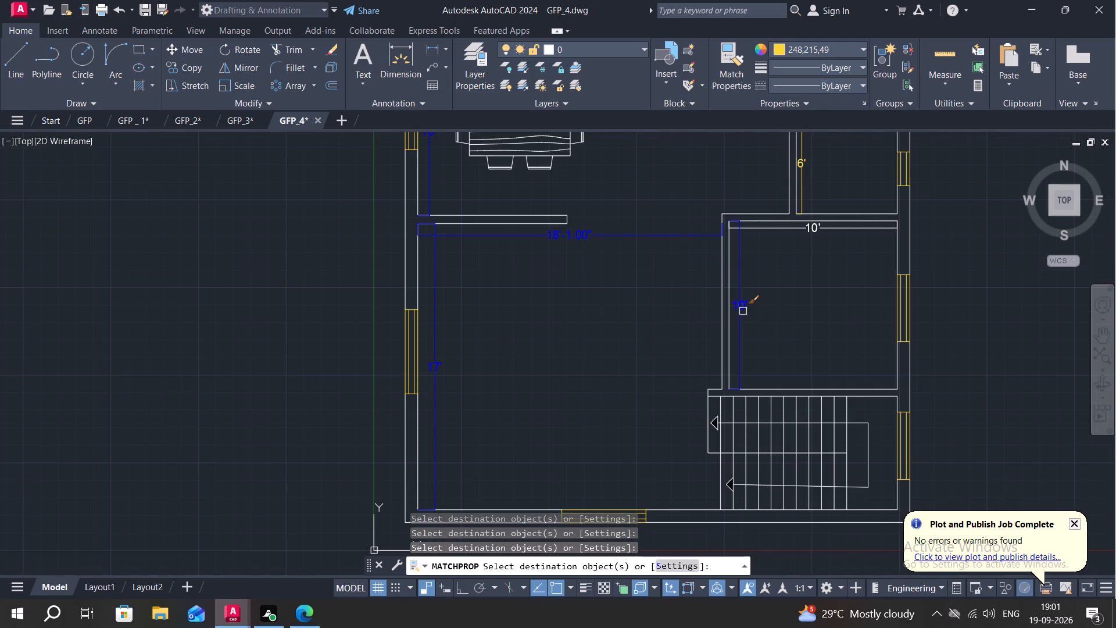
{"action": "left_click", "coordinate": [742, 311]}
{"action": "left_click", "coordinate": [811, 228]}
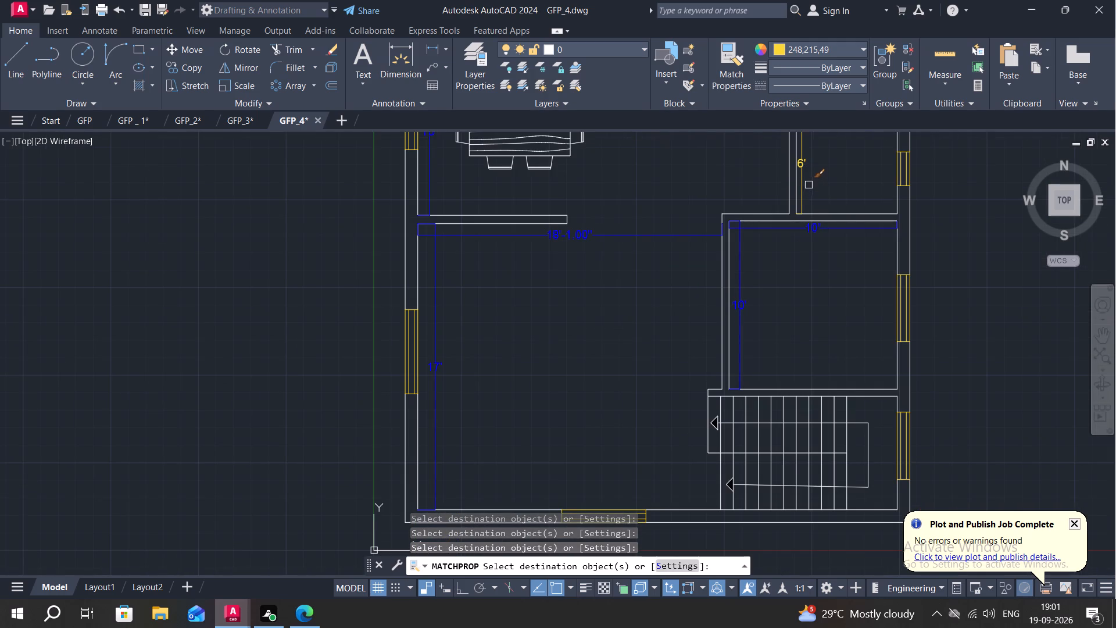
Match the same blue properties onto the small room's two 6' dimensions and the upper rooms' 14'-6", 10'-6" and both 14' dimensions.
{"action": "left_click", "coordinate": [803, 180]}
{"action": "middle_click_drag", "start_coordinate": [654, 169], "coordinate": [627, 356]}
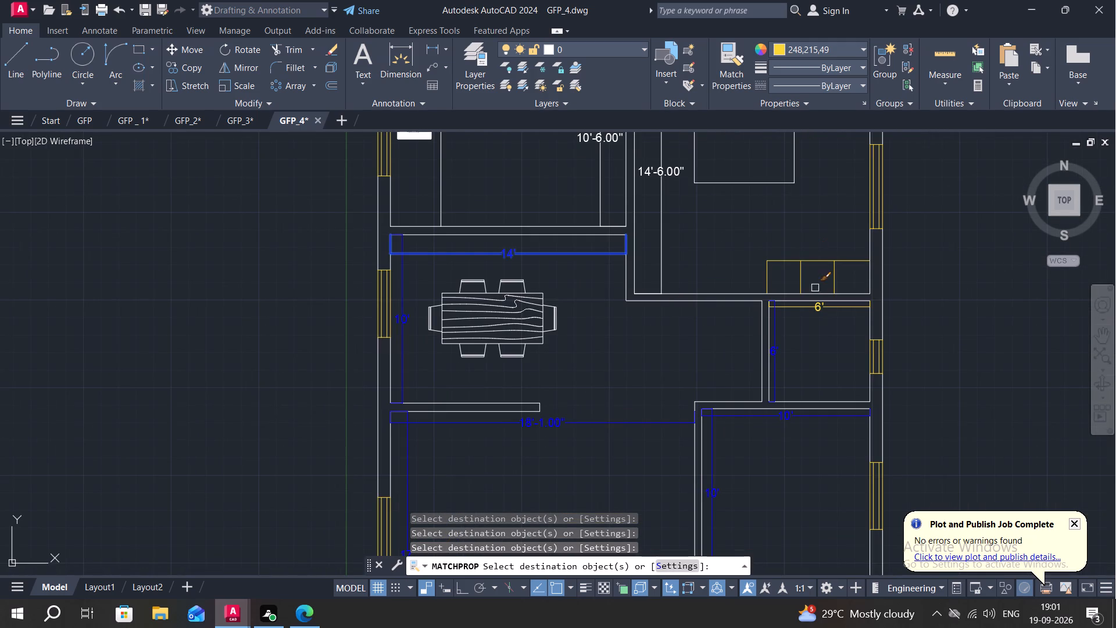
{"action": "left_click", "coordinate": [815, 308]}
{"action": "left_click", "coordinate": [663, 244]}
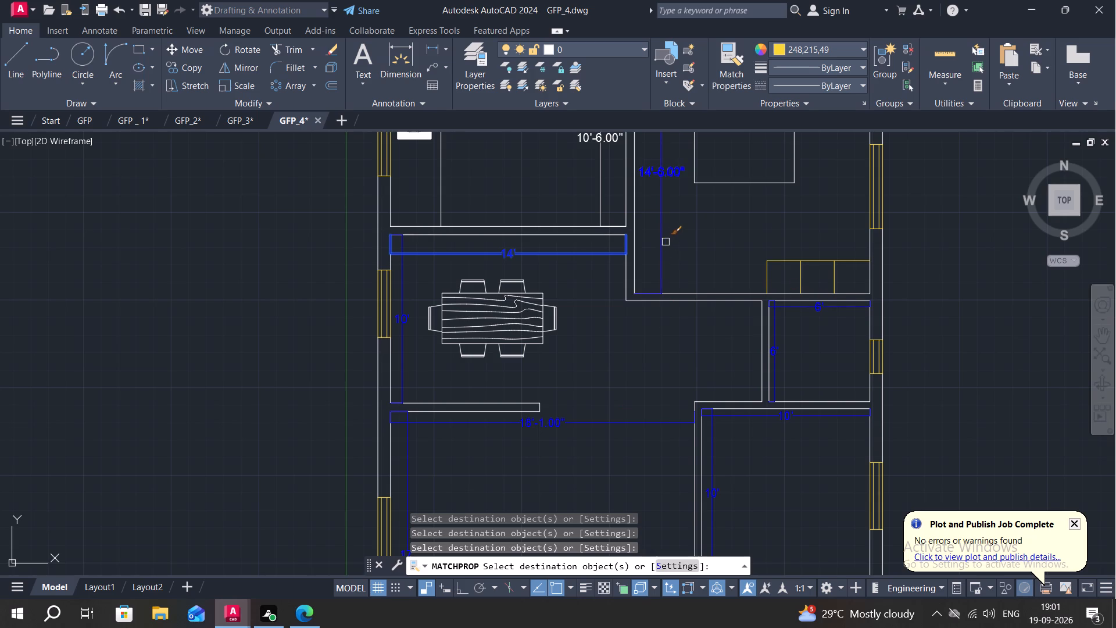
{"action": "scroll", "coordinate": [785, 227], "scroll_direction": "down", "scroll_amount": 2}
{"action": "middle_click_drag", "start_coordinate": [785, 226], "coordinate": [744, 290]}
{"action": "scroll", "coordinate": [706, 217], "scroll_direction": "up", "scroll_amount": 3}
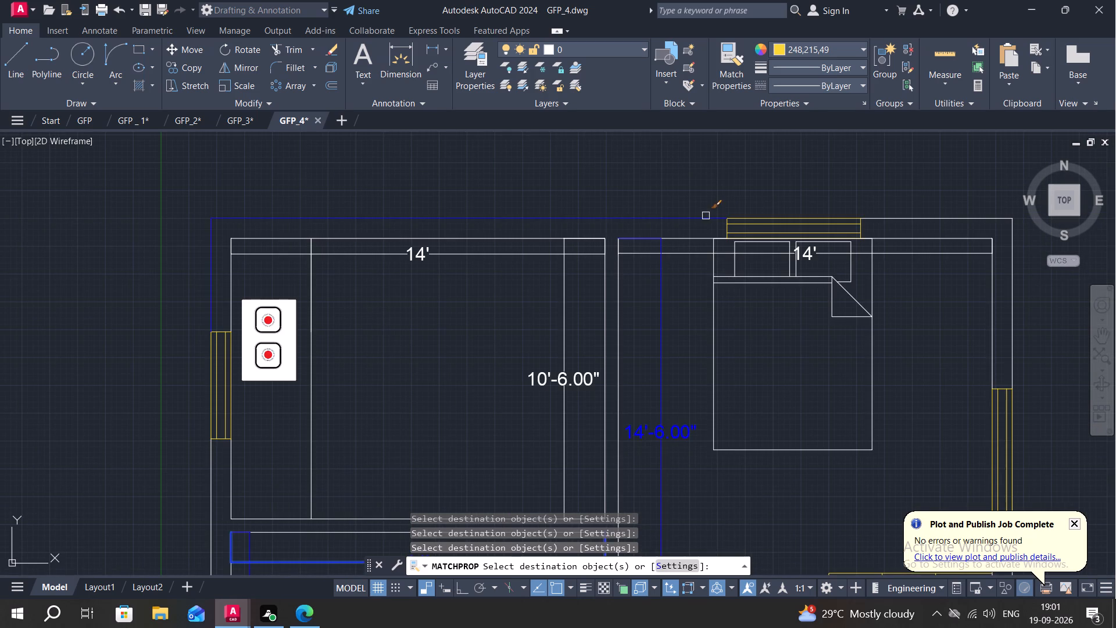
{"action": "left_click", "coordinate": [691, 251]}
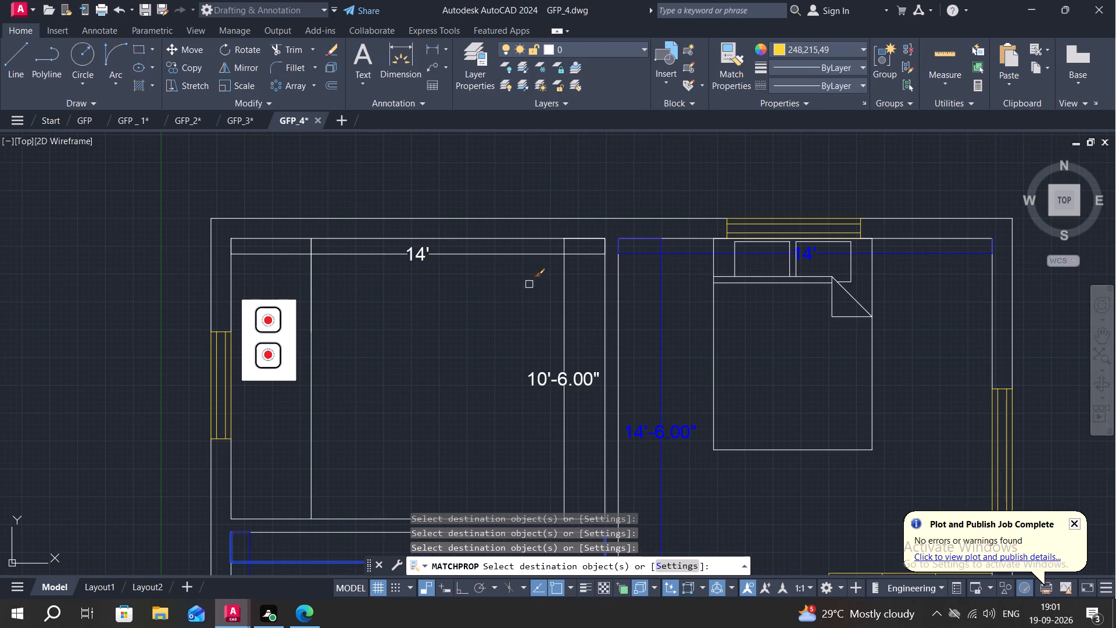
{"action": "left_click", "coordinate": [561, 294]}
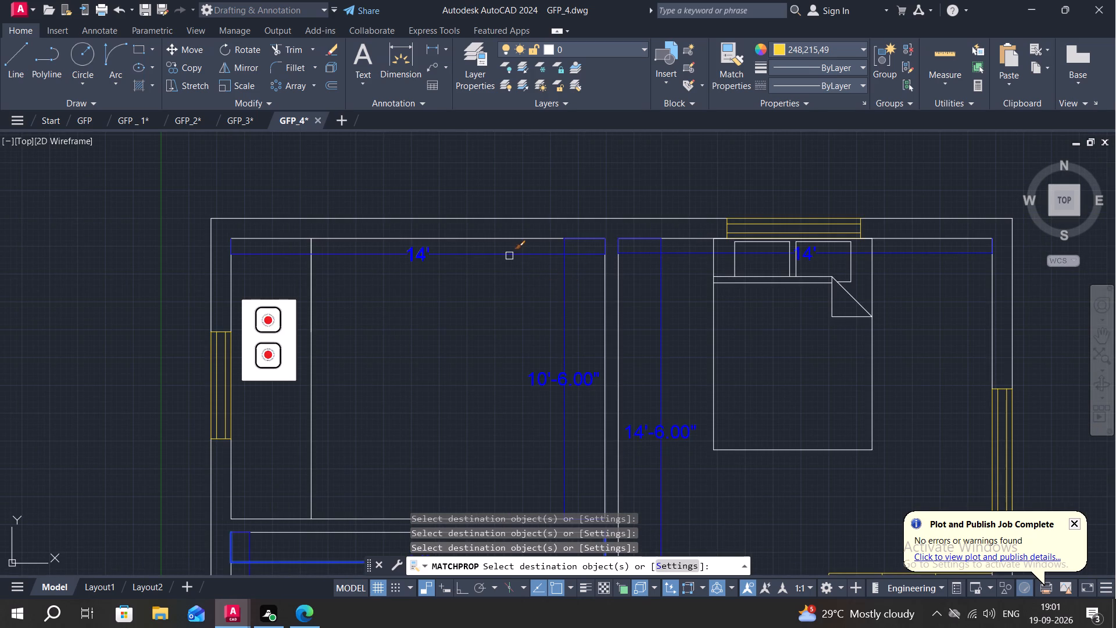
{"action": "left_click", "coordinate": [509, 255]}
{"action": "key", "text": "Escape"}
Copy the spare bed from beside the plan into the lower 10' room, placing its head against the room's top wall.
{"action": "scroll", "coordinate": [470, 329], "scroll_direction": "down", "scroll_amount": 1}
{"action": "middle_click_drag", "start_coordinate": [470, 328], "coordinate": [448, 221]}
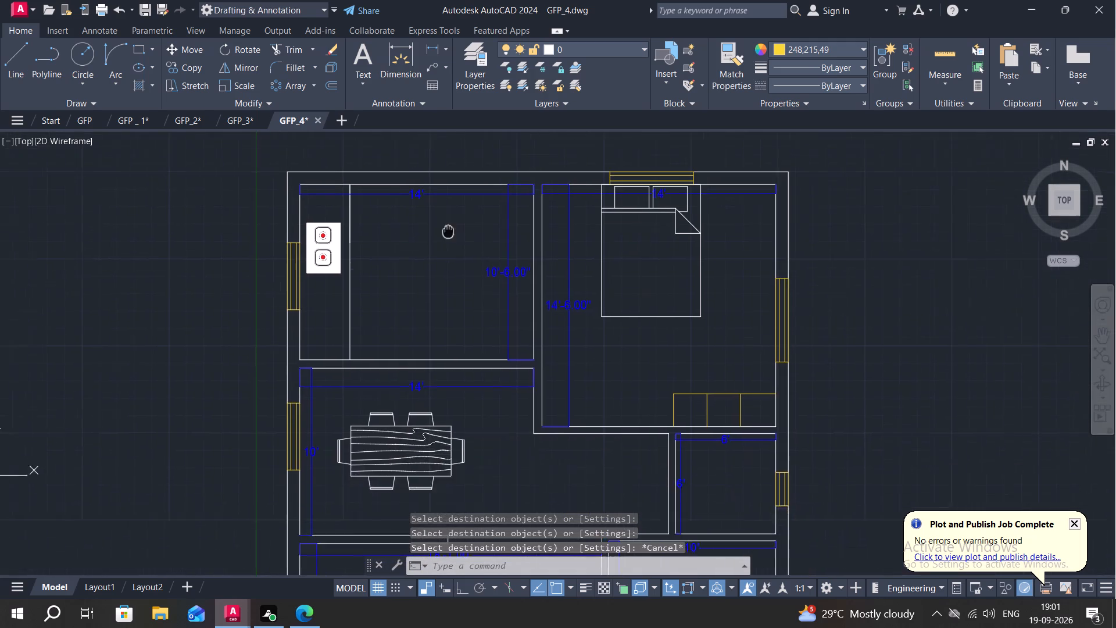
{"action": "middle_click_drag", "start_coordinate": [443, 309], "coordinate": [430, 209]}
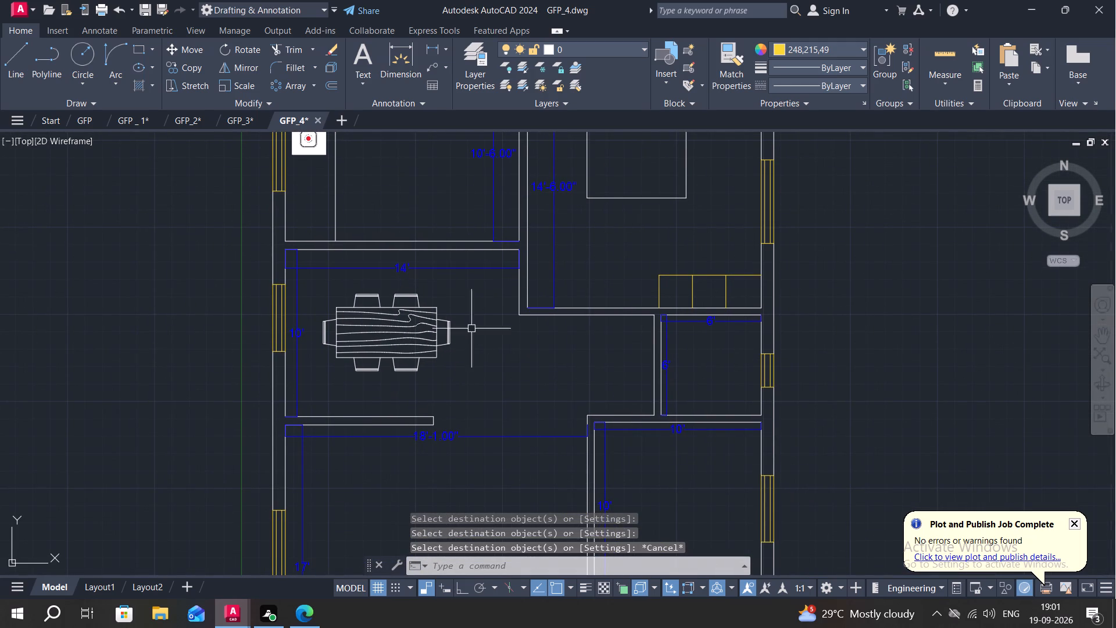
{"action": "middle_click_drag", "start_coordinate": [499, 327], "coordinate": [530, 289]}
{"action": "middle_click_drag", "start_coordinate": [545, 295], "coordinate": [572, 227]}
{"action": "middle_click", "coordinate": [705, 351]}
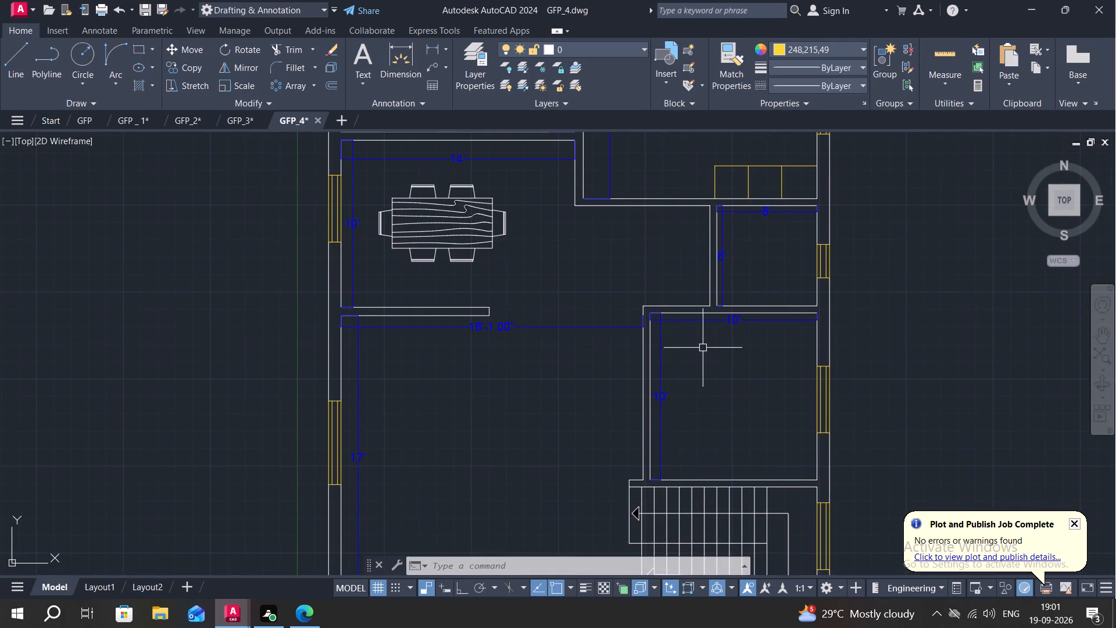
{"action": "scroll", "coordinate": [703, 348], "scroll_direction": "down", "scroll_amount": 1}
{"action": "type", "text": "CO"}
{"action": "key", "text": "space"}
{"action": "middle_click_drag", "start_coordinate": [868, 306], "coordinate": [807, 277]}
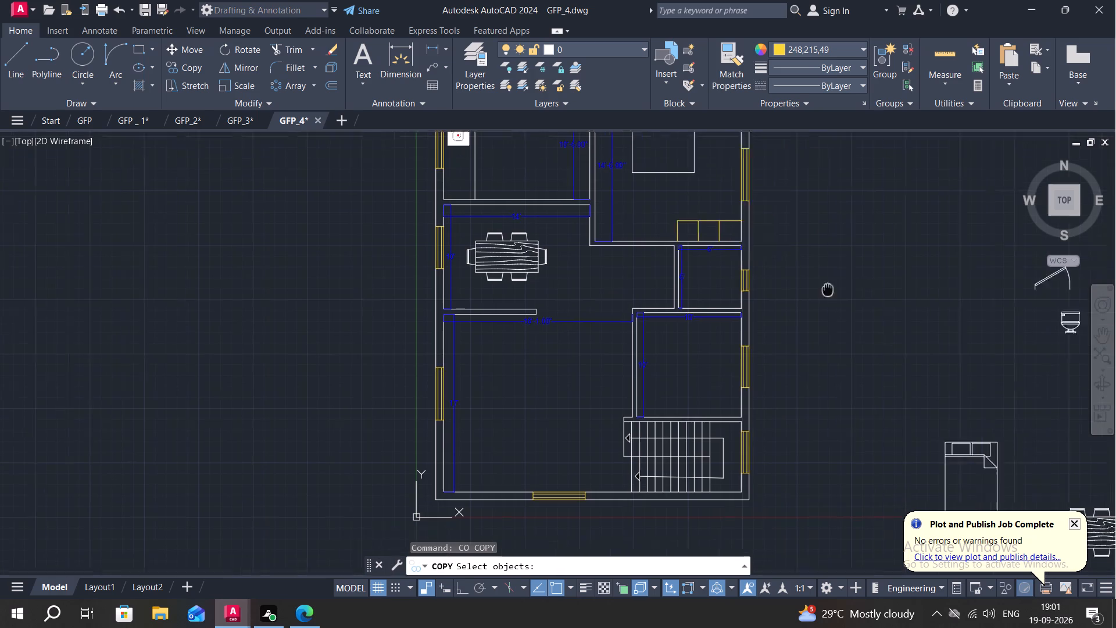
{"action": "middle_click_drag", "start_coordinate": [807, 277], "coordinate": [756, 242]}
{"action": "left_click", "coordinate": [867, 392]}
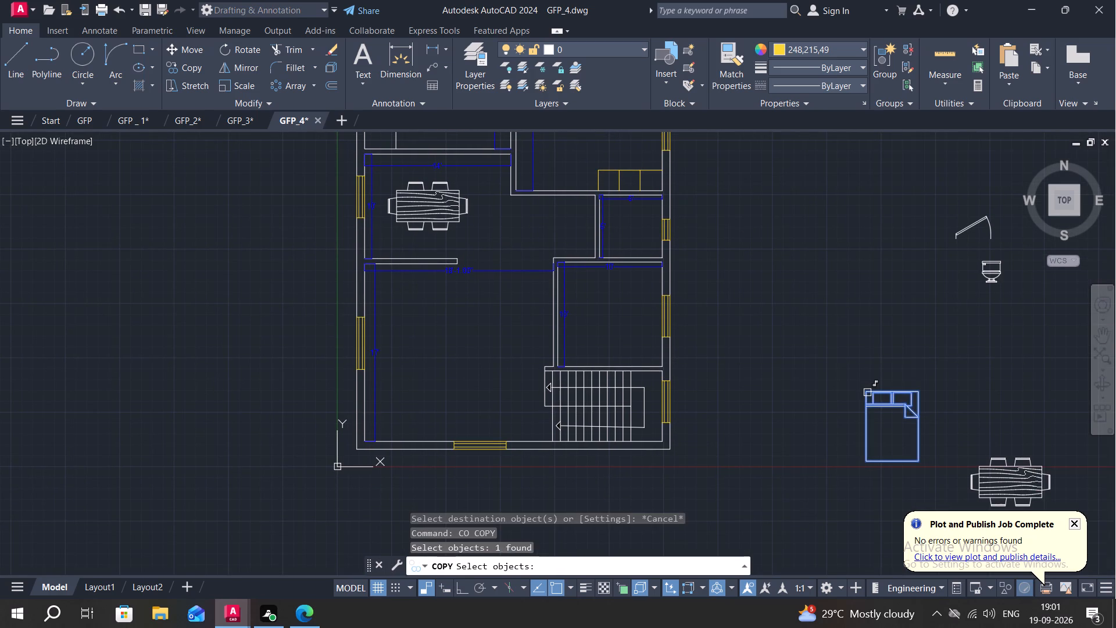
{"action": "scroll", "coordinate": [867, 392], "scroll_direction": "up", "scroll_amount": 2}
{"action": "right_click", "coordinate": [867, 393]}
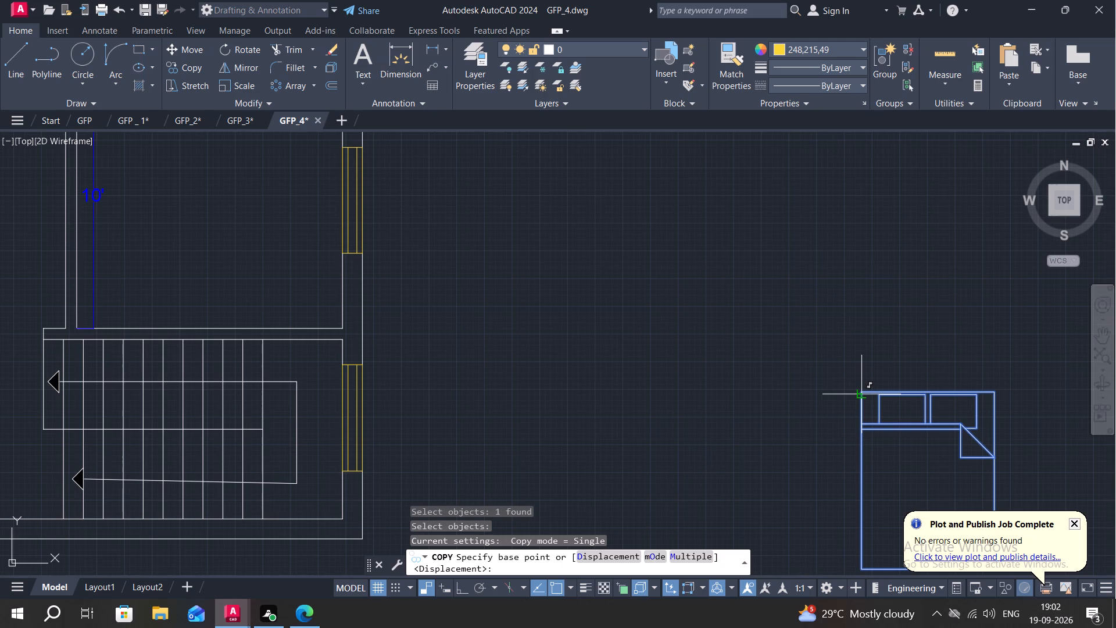
{"action": "left_click", "coordinate": [861, 392]}
{"action": "scroll", "coordinate": [799, 352], "scroll_direction": "down", "scroll_amount": 2}
{"action": "middle_click_drag", "start_coordinate": [729, 334], "coordinate": [745, 340]}
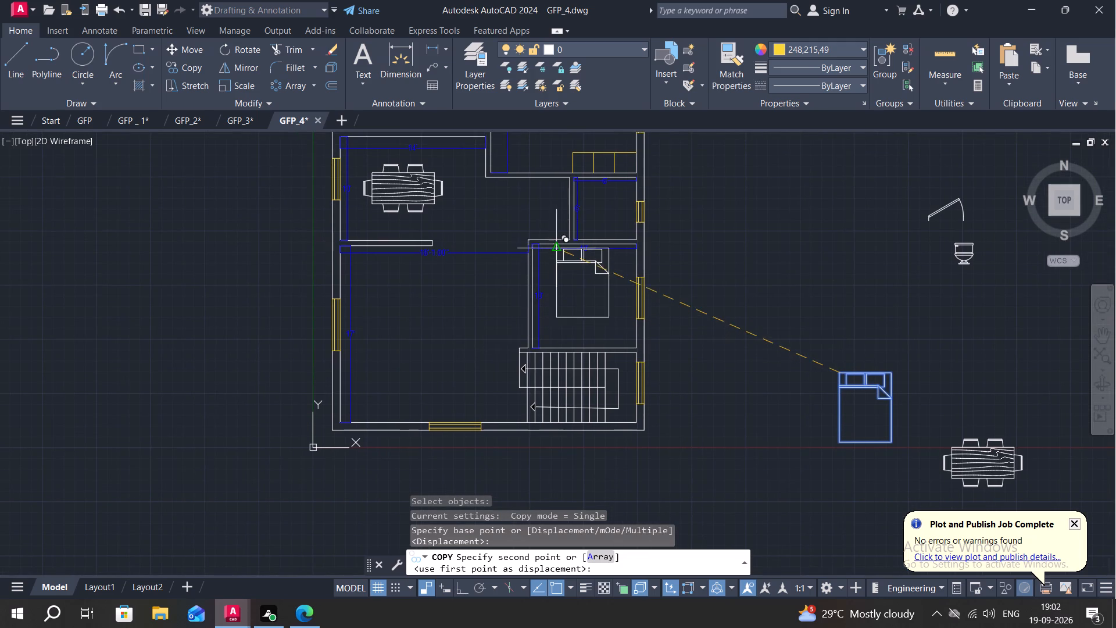
{"action": "scroll", "coordinate": [558, 240], "scroll_direction": "up", "scroll_amount": 5}
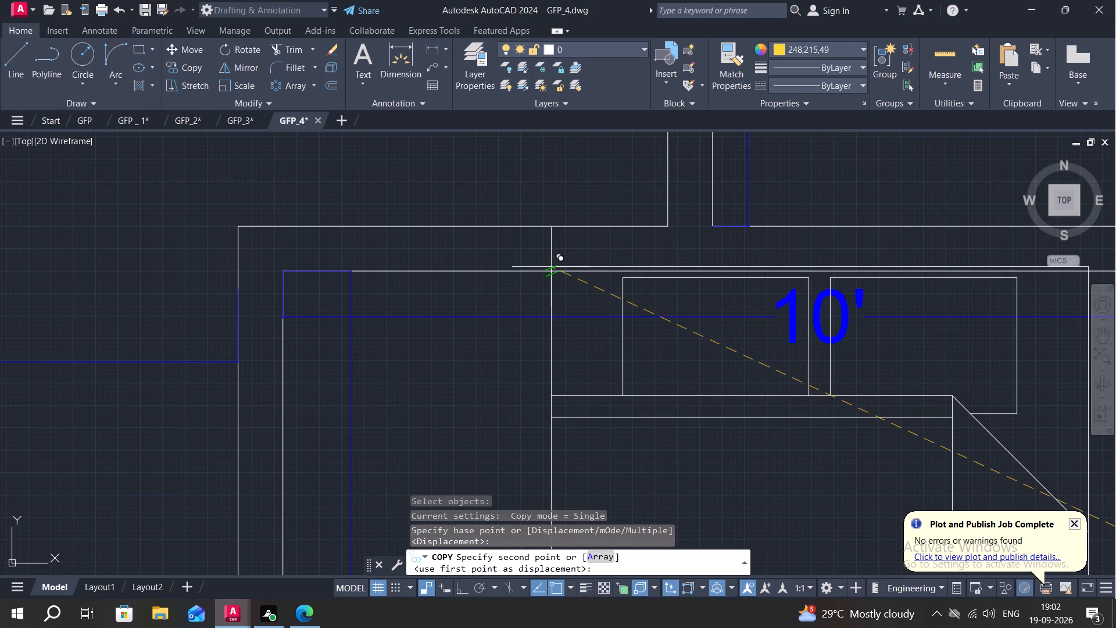
{"action": "scroll", "coordinate": [553, 270], "scroll_direction": "down", "scroll_amount": 2}
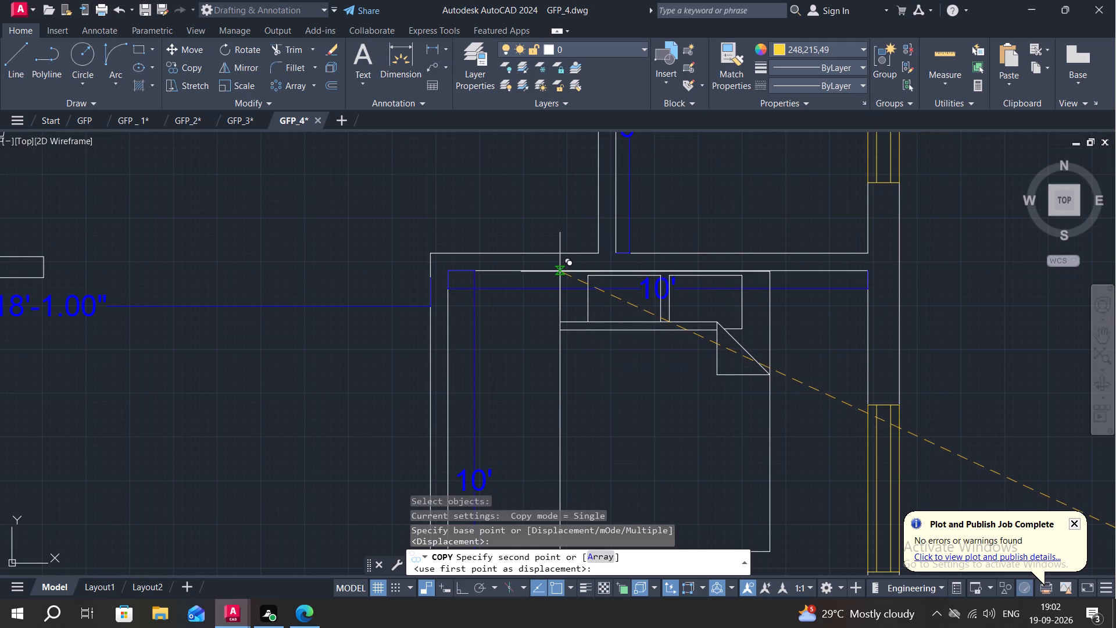
{"action": "scroll", "coordinate": [561, 271], "scroll_direction": "up", "scroll_amount": 3}
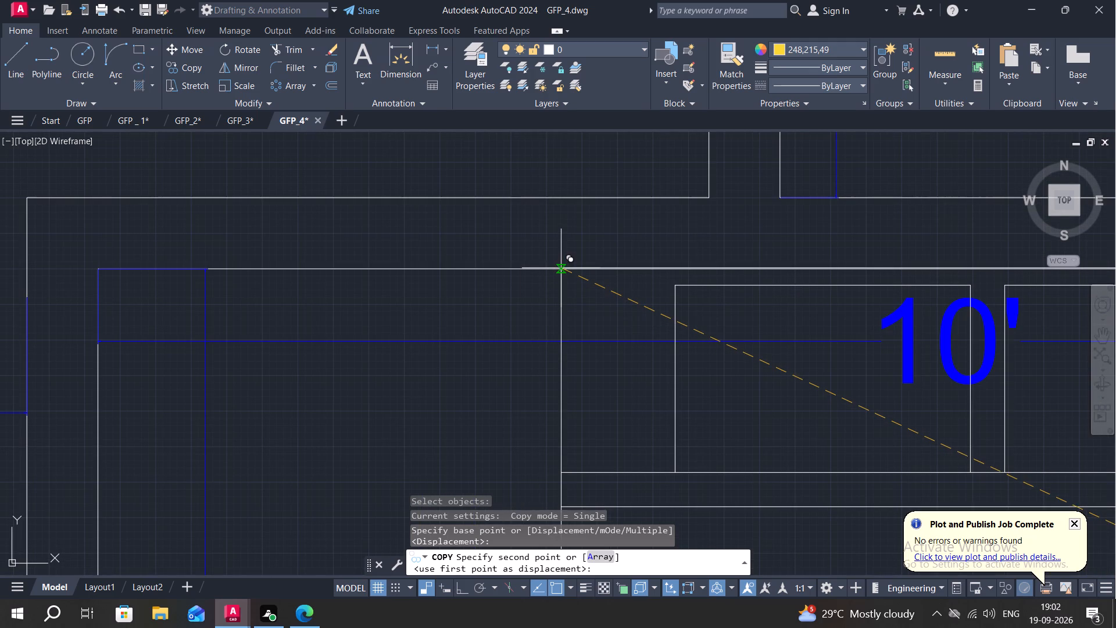
{"action": "left_click", "coordinate": [561, 269]}
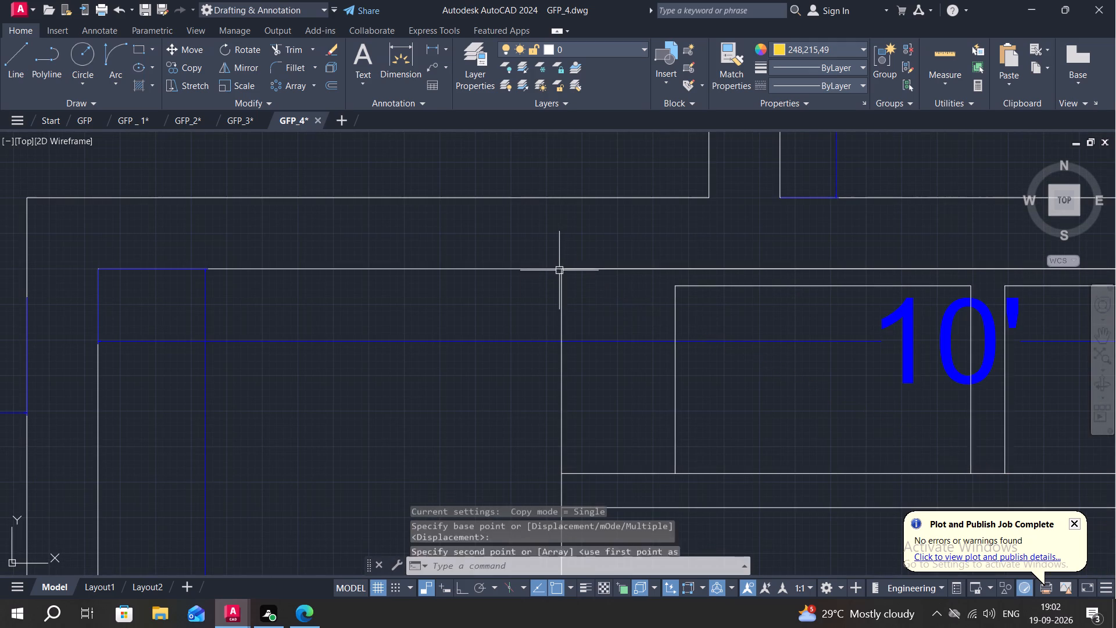
Draw two overlapping rectangles from the hall's upper-left inner corner, one down the left wall and one along the top wall, forming an L.
{"action": "scroll", "coordinate": [541, 272], "scroll_direction": "down", "scroll_amount": 5}
{"action": "scroll", "coordinate": [636, 277], "scroll_direction": "down", "scroll_amount": 1}
{"action": "middle_click_drag", "start_coordinate": [797, 327], "coordinate": [760, 312]}
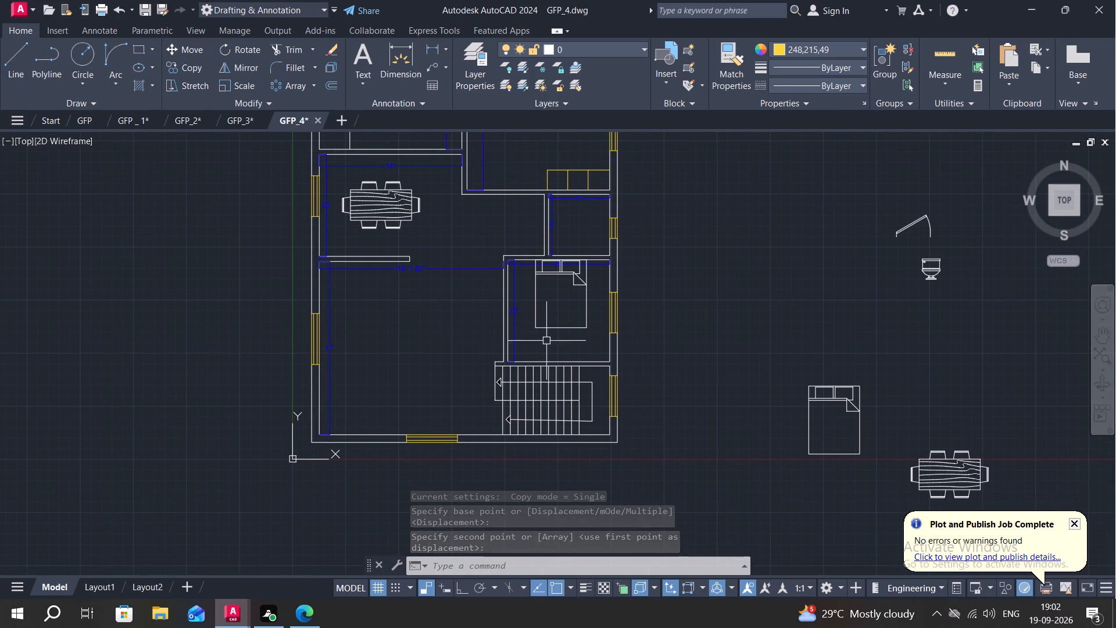
{"action": "scroll", "coordinate": [360, 277], "scroll_direction": "up", "scroll_amount": 2}
{"action": "middle_click_drag", "start_coordinate": [367, 272], "coordinate": [464, 266]}
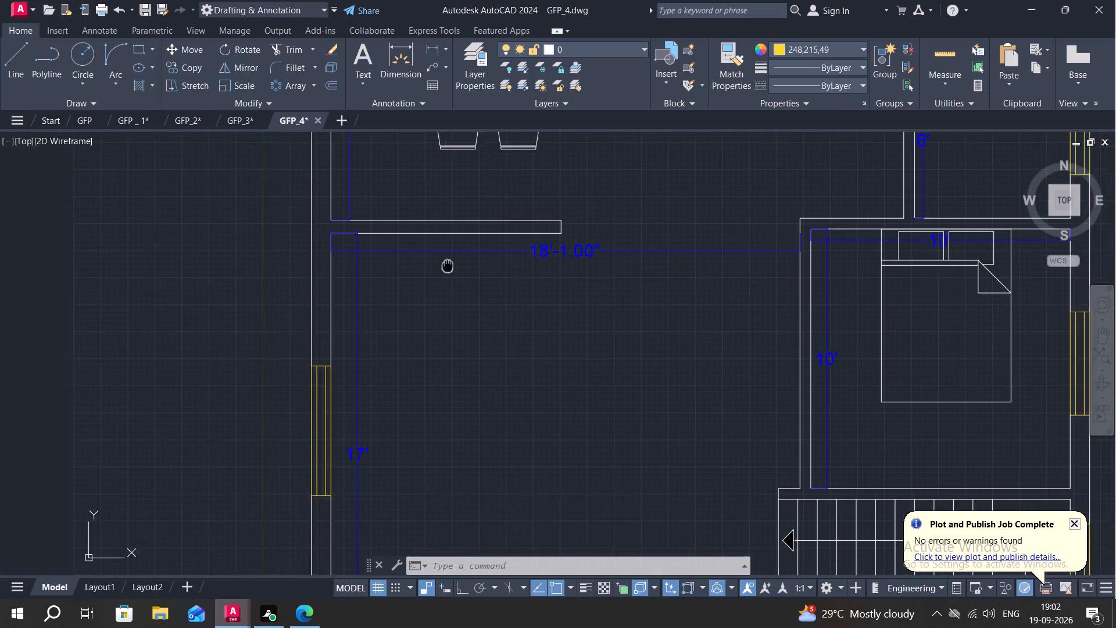
{"action": "middle_click_drag", "start_coordinate": [464, 266], "coordinate": [492, 259]}
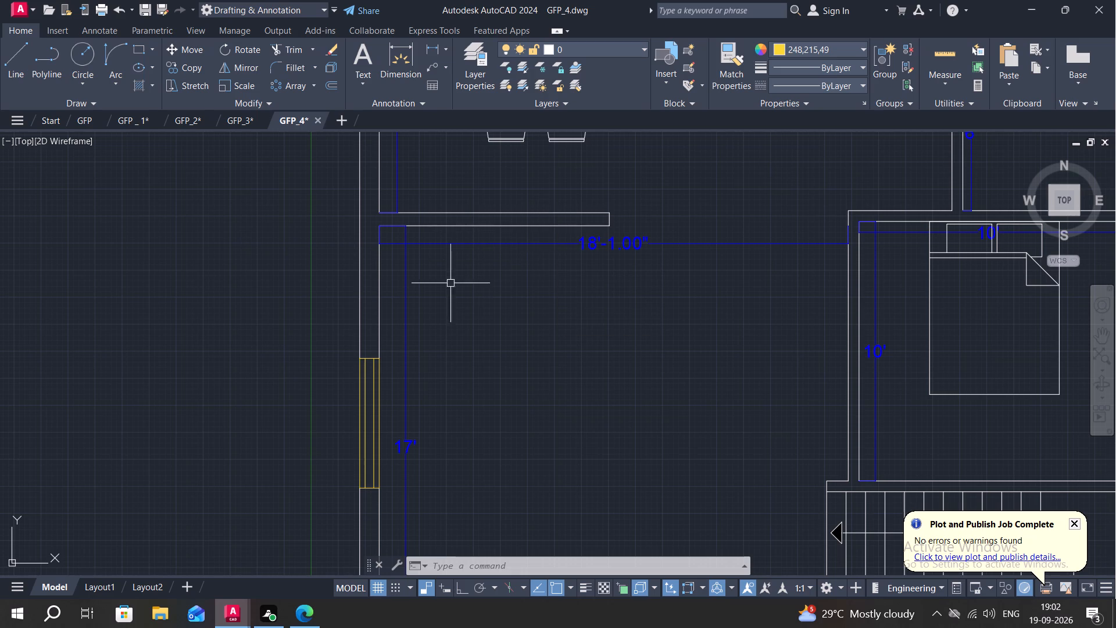
{"action": "key", "text": "r"}
{"action": "key", "text": "e"}
{"action": "type", "text": "C"}
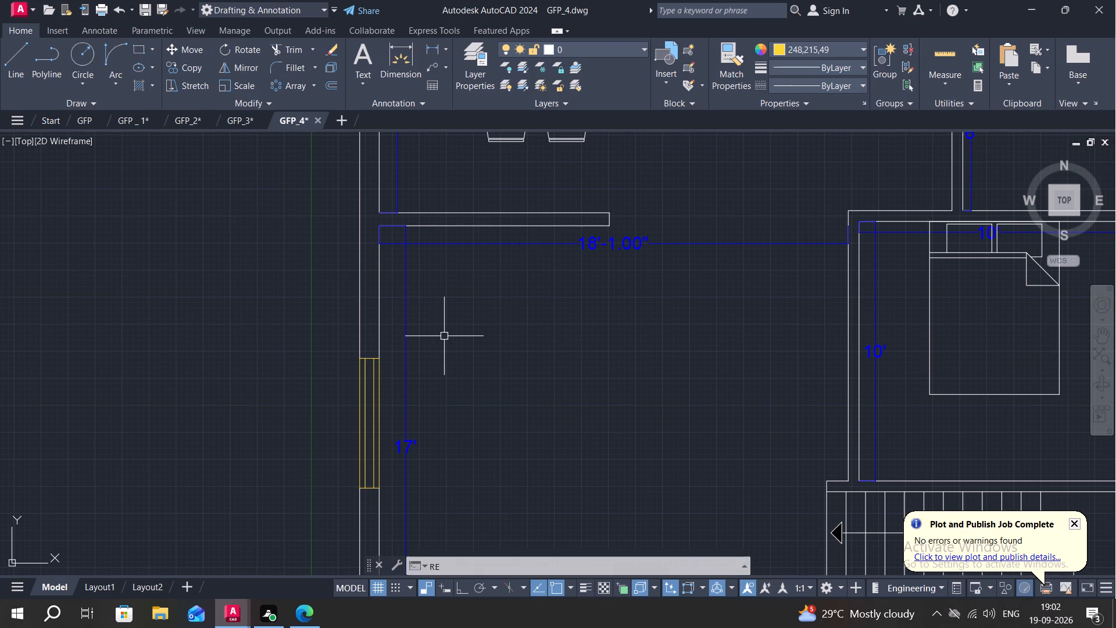
{"action": "key", "text": "space"}
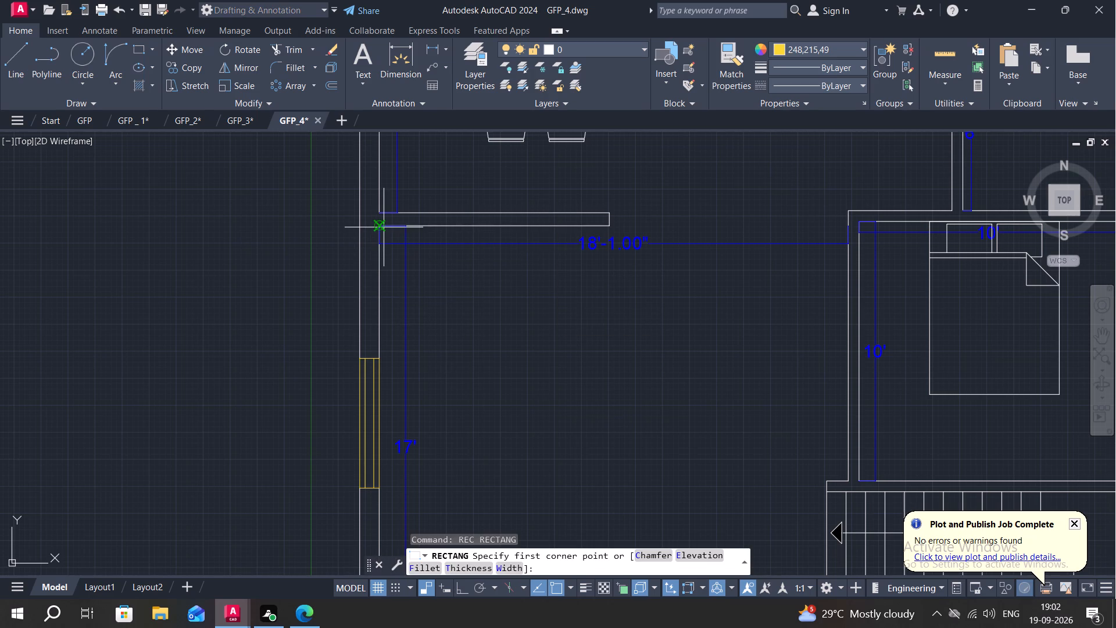
{"action": "left_click", "coordinate": [384, 227]}
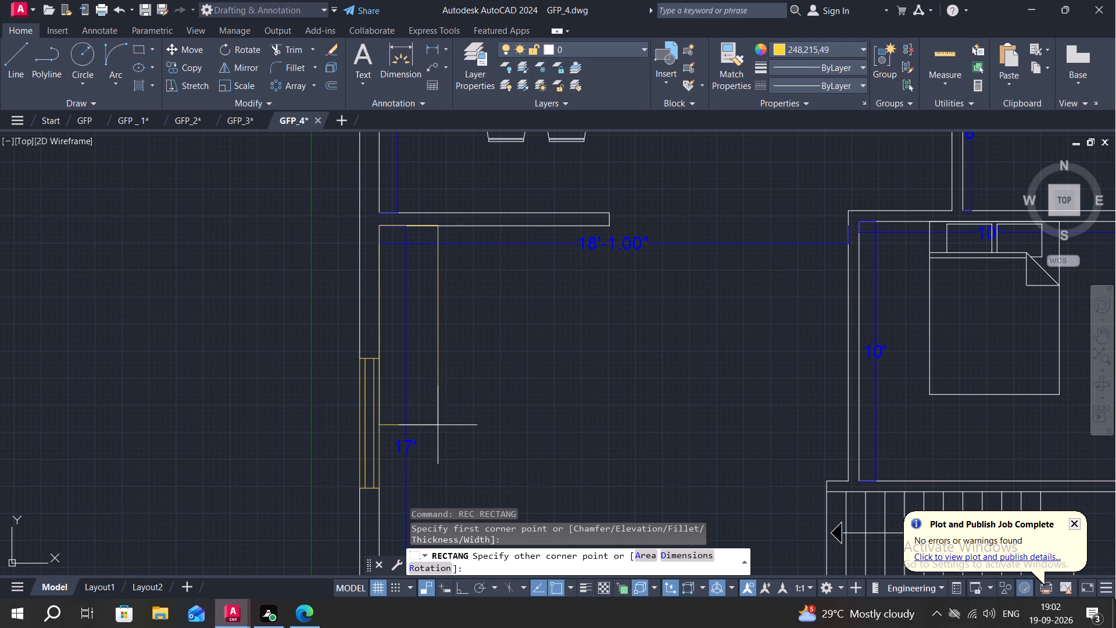
{"action": "left_click", "coordinate": [441, 440]}
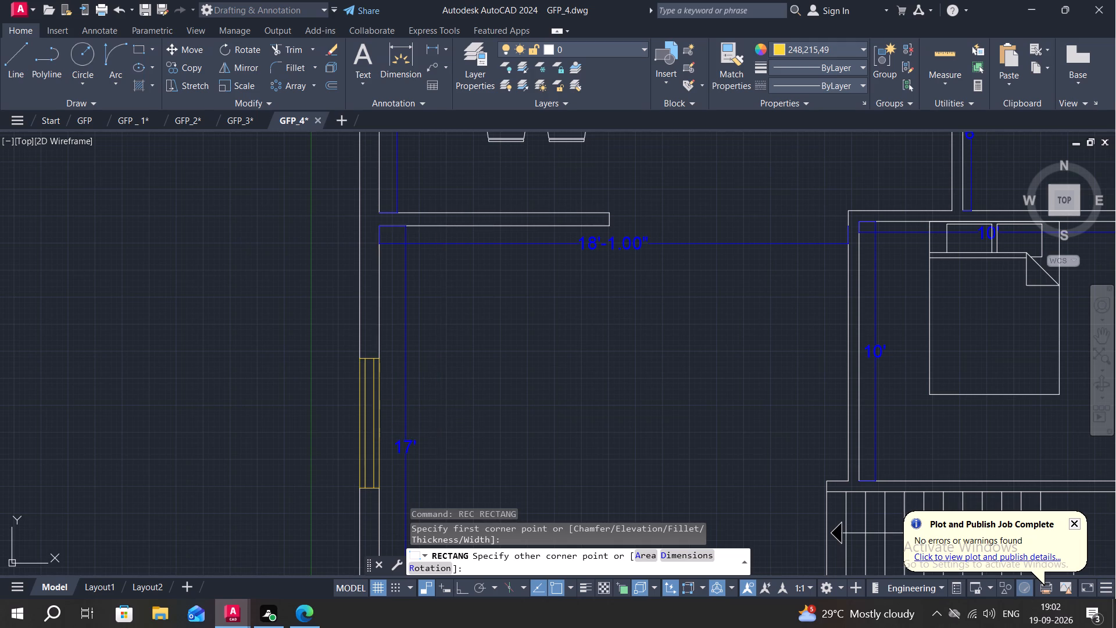
{"action": "key", "text": "space"}
{"action": "left_click", "coordinate": [378, 227]}
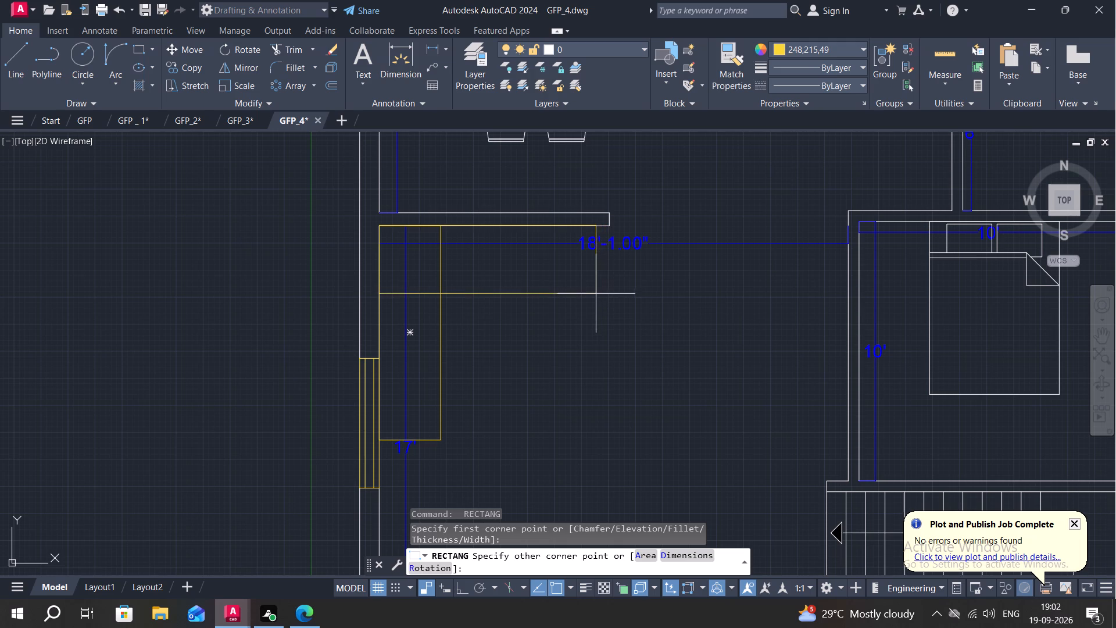
{"action": "left_click", "coordinate": [594, 296]}
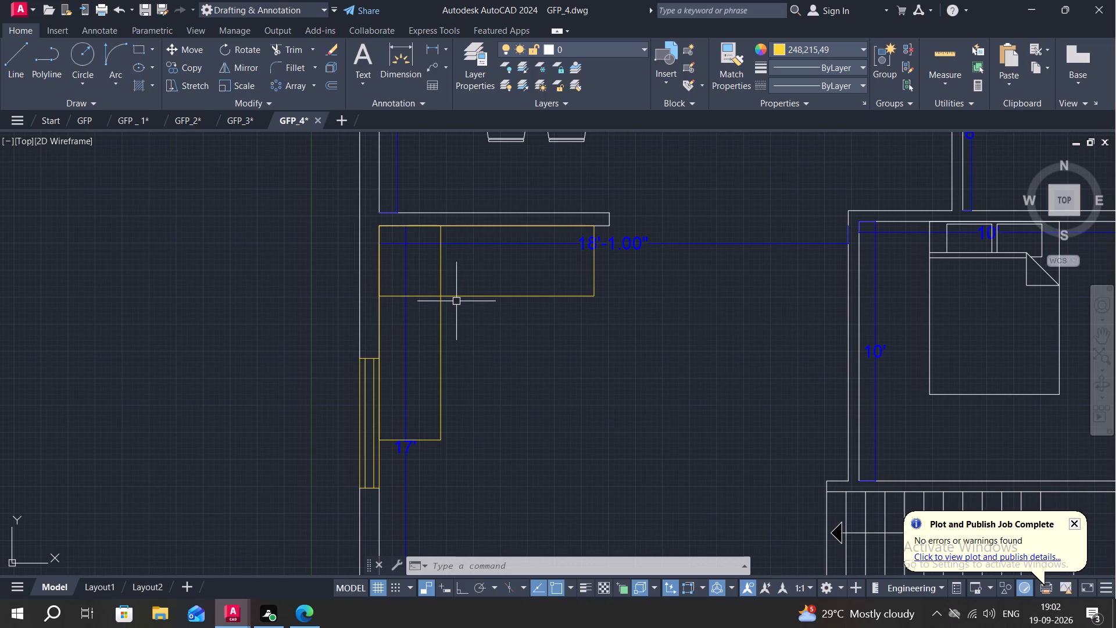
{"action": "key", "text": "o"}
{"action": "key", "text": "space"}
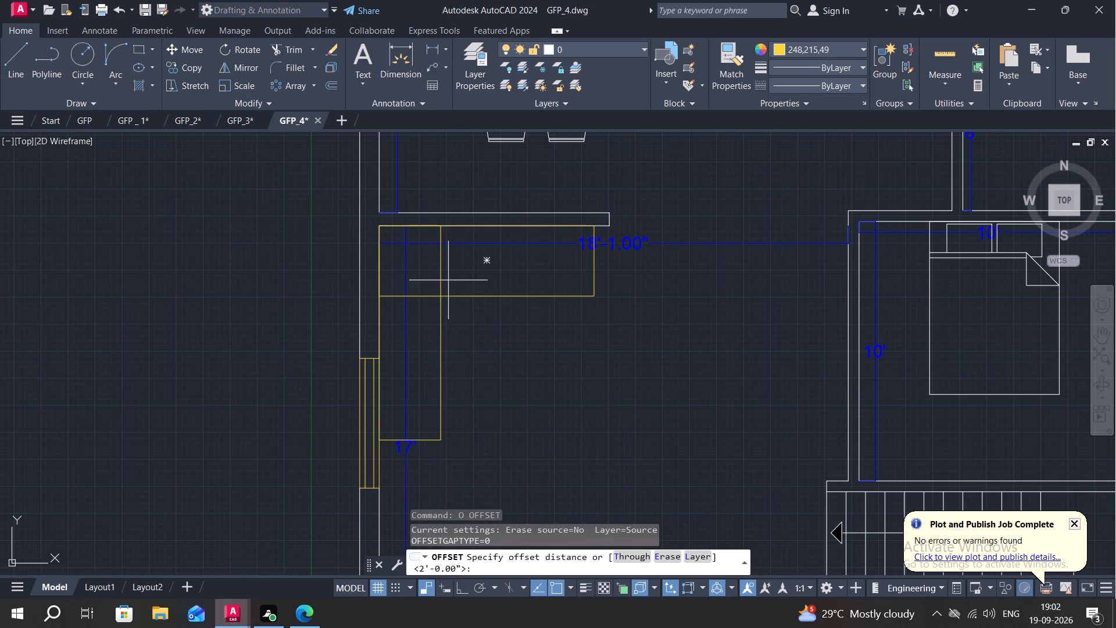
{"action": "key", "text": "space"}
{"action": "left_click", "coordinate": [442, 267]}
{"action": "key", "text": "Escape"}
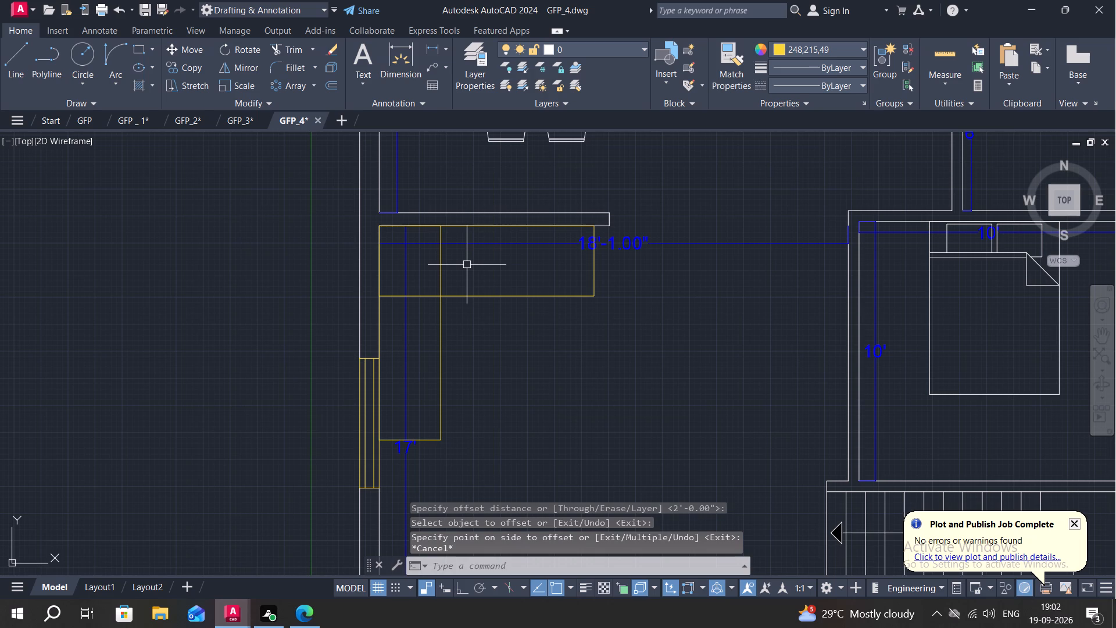
Break the vertical rectangle at the arms' inner crossing and its top-right corner, and the horizontal rectangle at that crossing and the left wall.
{"action": "type", "text": "BRE"}
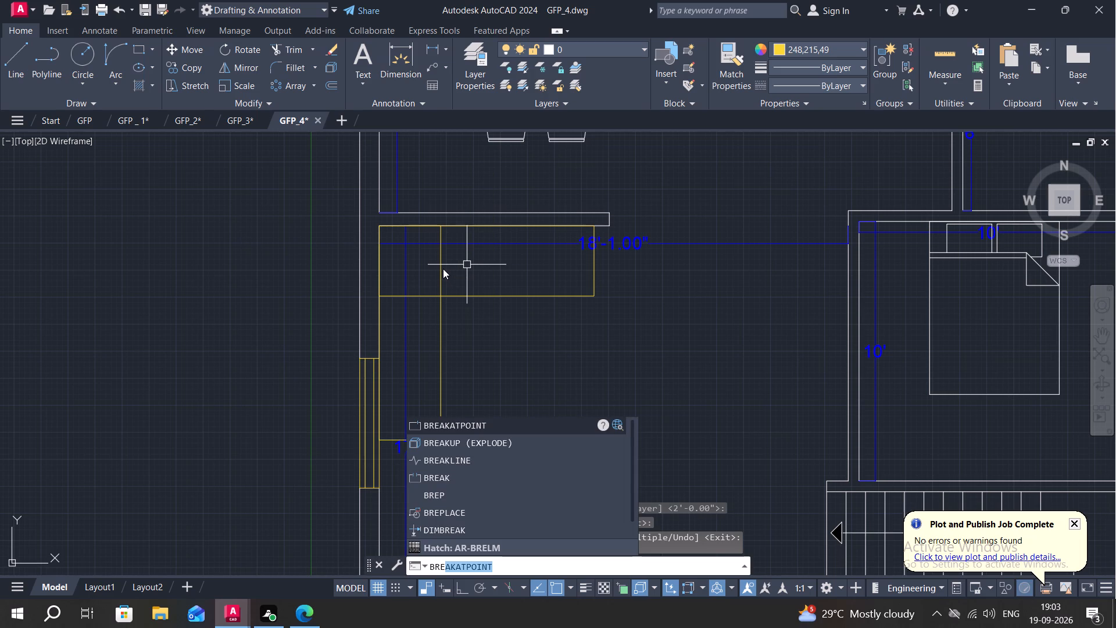
{"action": "key", "text": "space"}
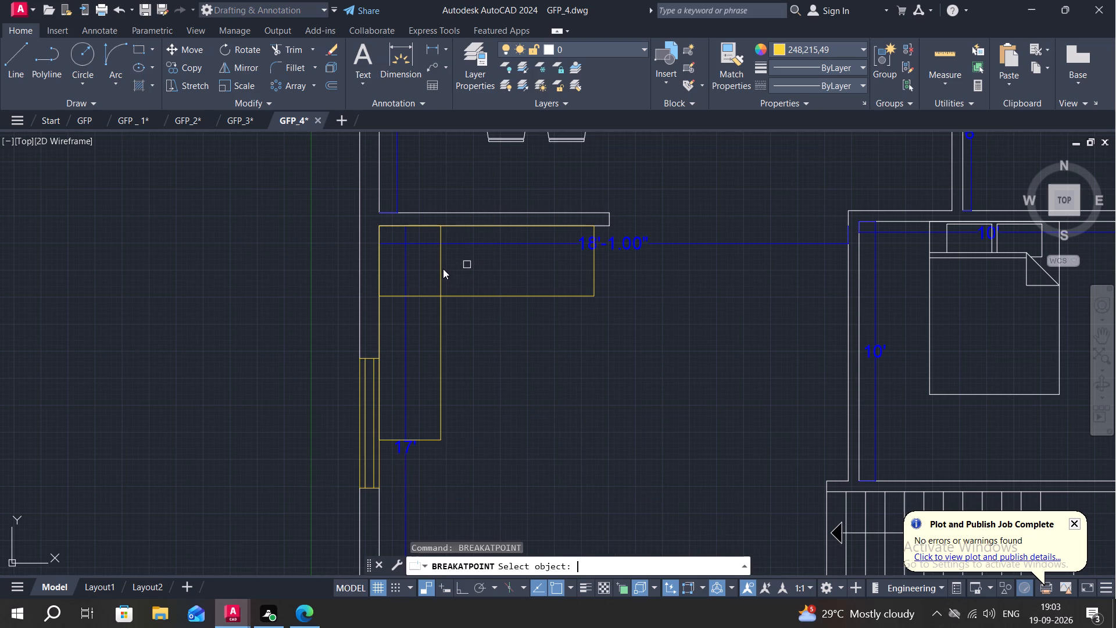
{"action": "left_click", "coordinate": [438, 264]}
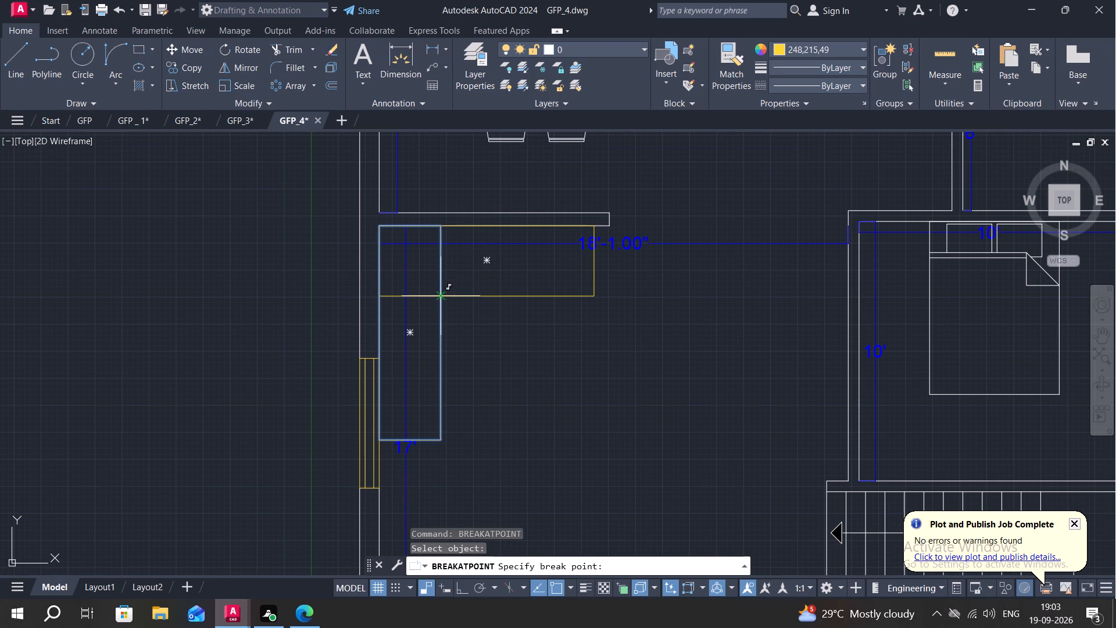
{"action": "left_click", "coordinate": [440, 294]}
{"action": "key", "text": "space"}
{"action": "left_click", "coordinate": [441, 255]}
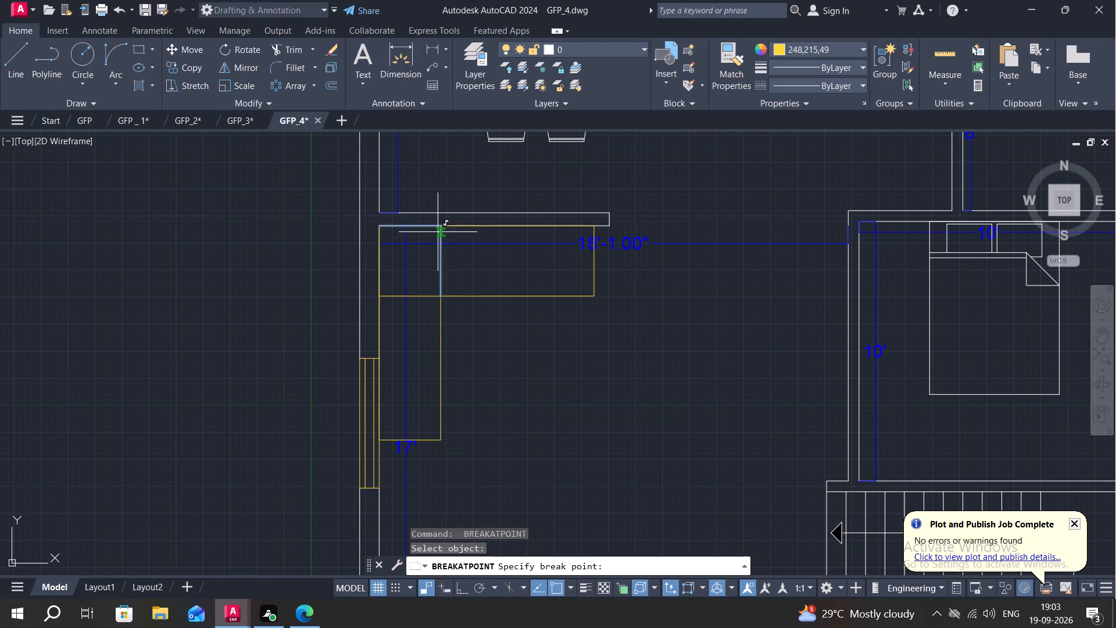
{"action": "left_click", "coordinate": [439, 228]}
{"action": "key", "text": "space"}
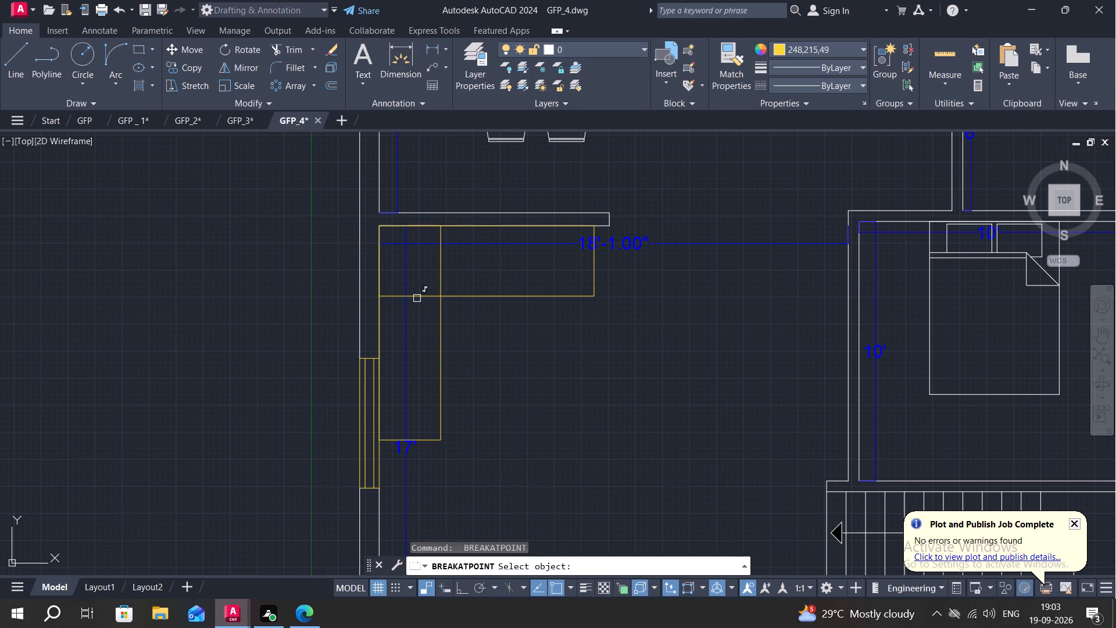
{"action": "left_click", "coordinate": [417, 298]}
{"action": "left_click", "coordinate": [445, 298]}
{"action": "key", "text": "space"}
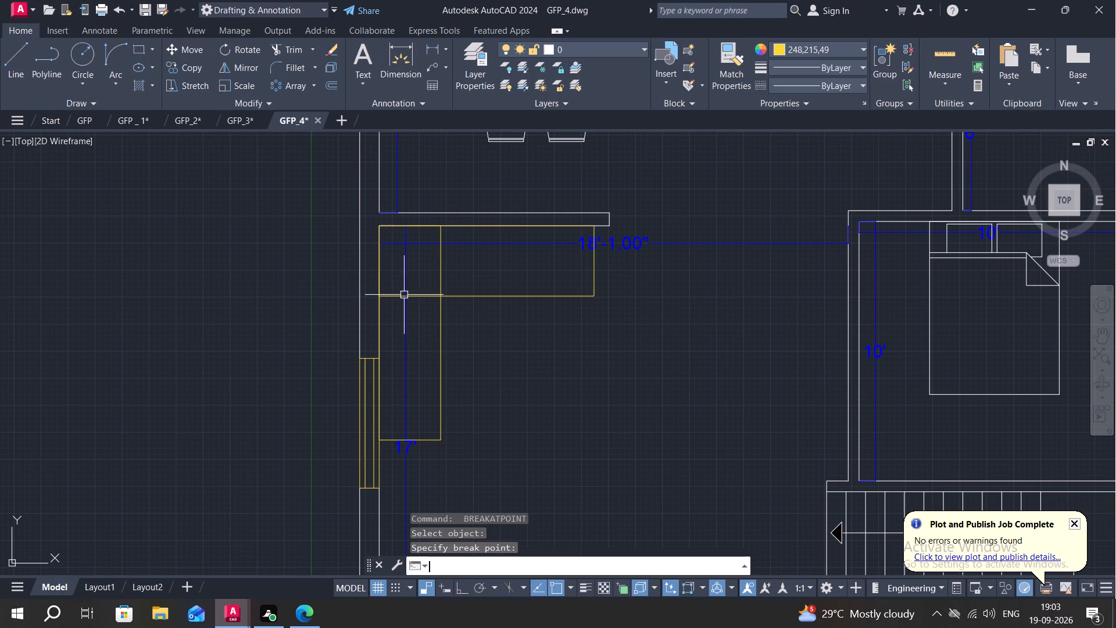
{"action": "left_click", "coordinate": [403, 294]}
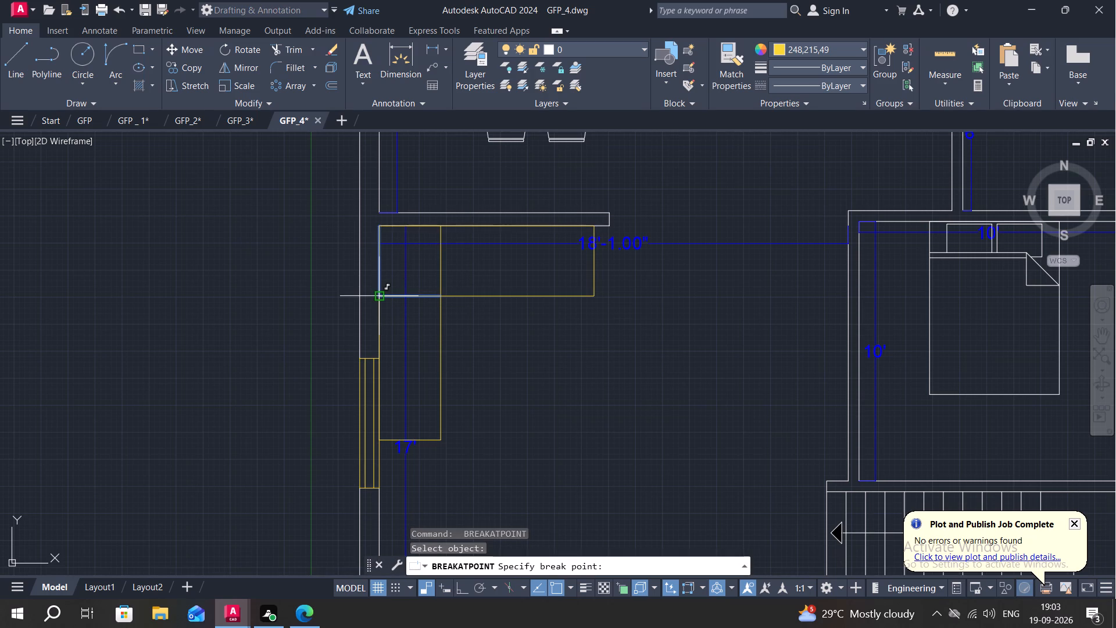
{"action": "left_click", "coordinate": [381, 300]}
{"action": "key", "text": "Escape"}
Offset the corner square's right and bottom edges 2' outward twice each, dividing both arms of the L into sections.
{"action": "type", "text": "O"}
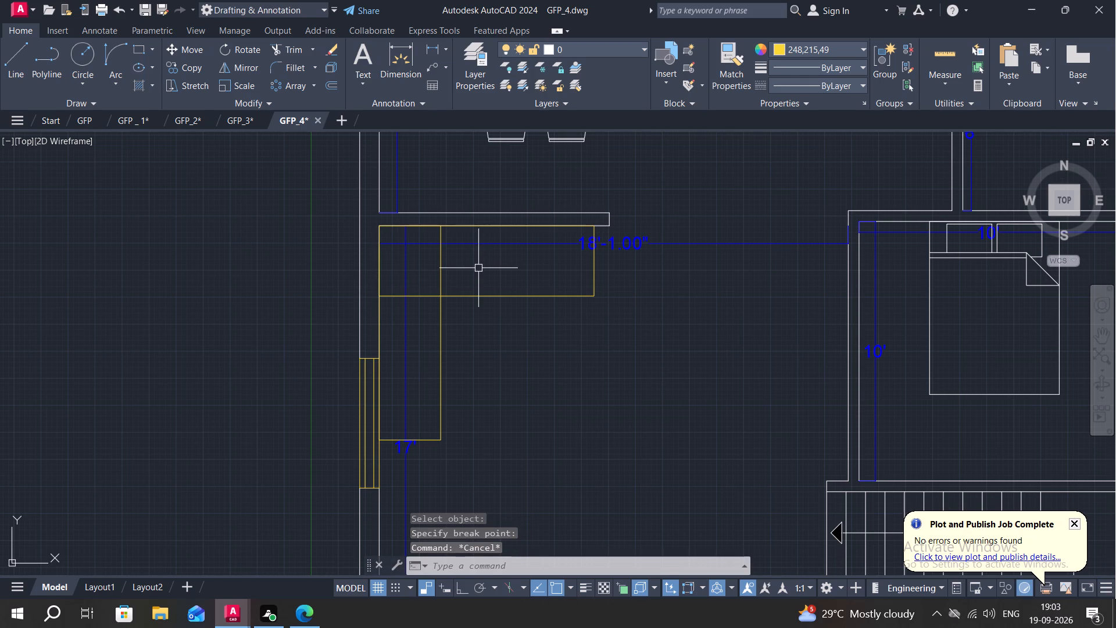
{"action": "key", "text": "space"}
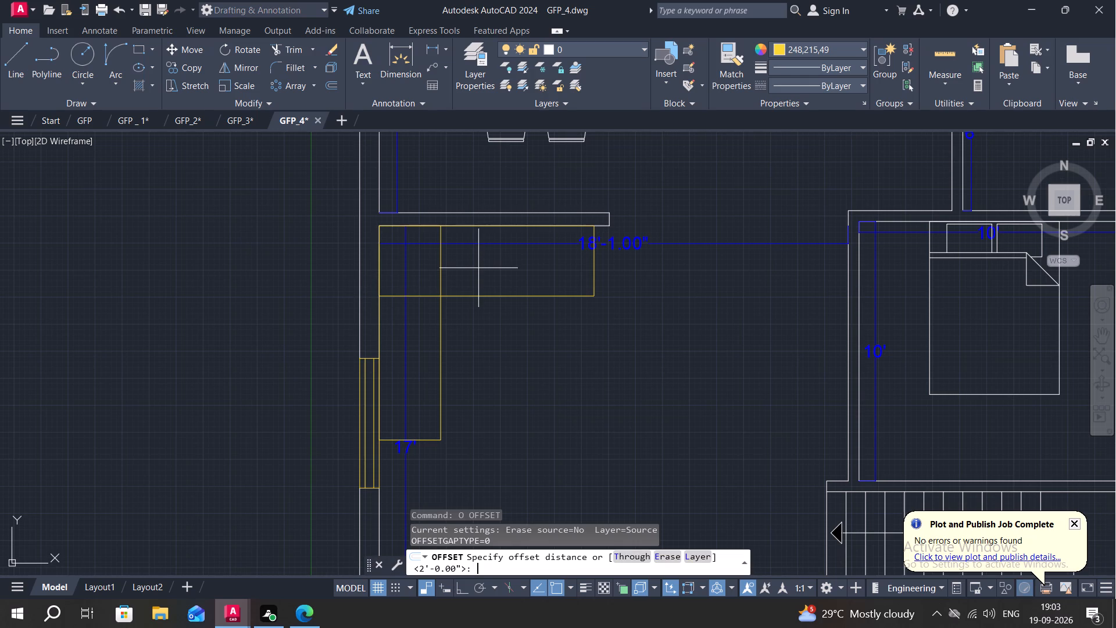
{"action": "key", "text": "space"}
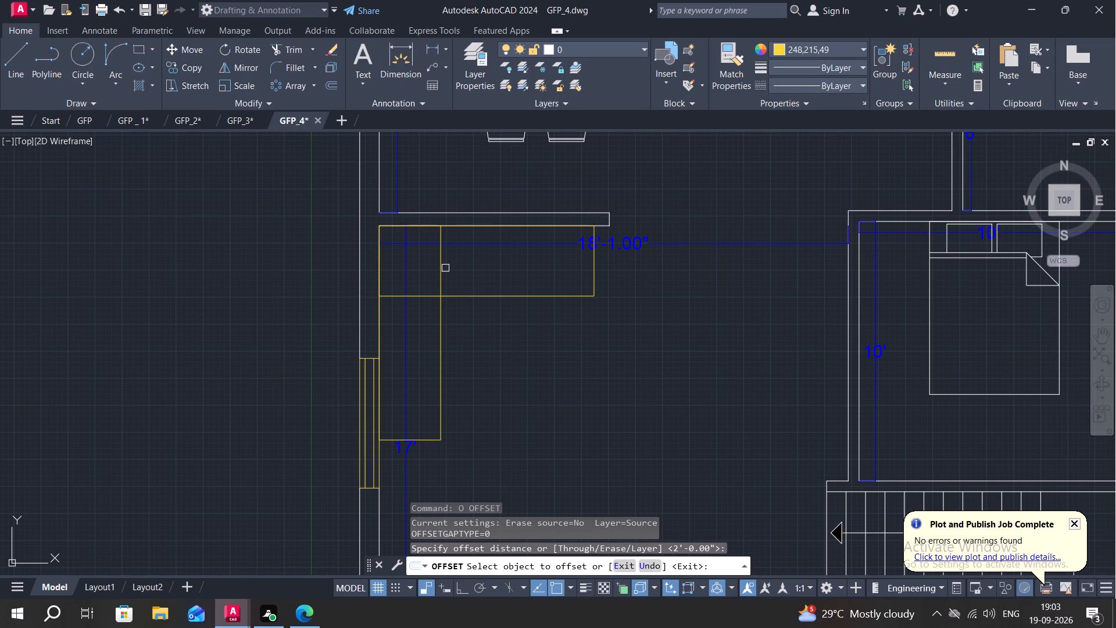
{"action": "left_click", "coordinate": [443, 266]}
{"action": "left_click", "coordinate": [491, 272]}
{"action": "left_click", "coordinate": [494, 270]}
{"action": "left_click", "coordinate": [527, 265]}
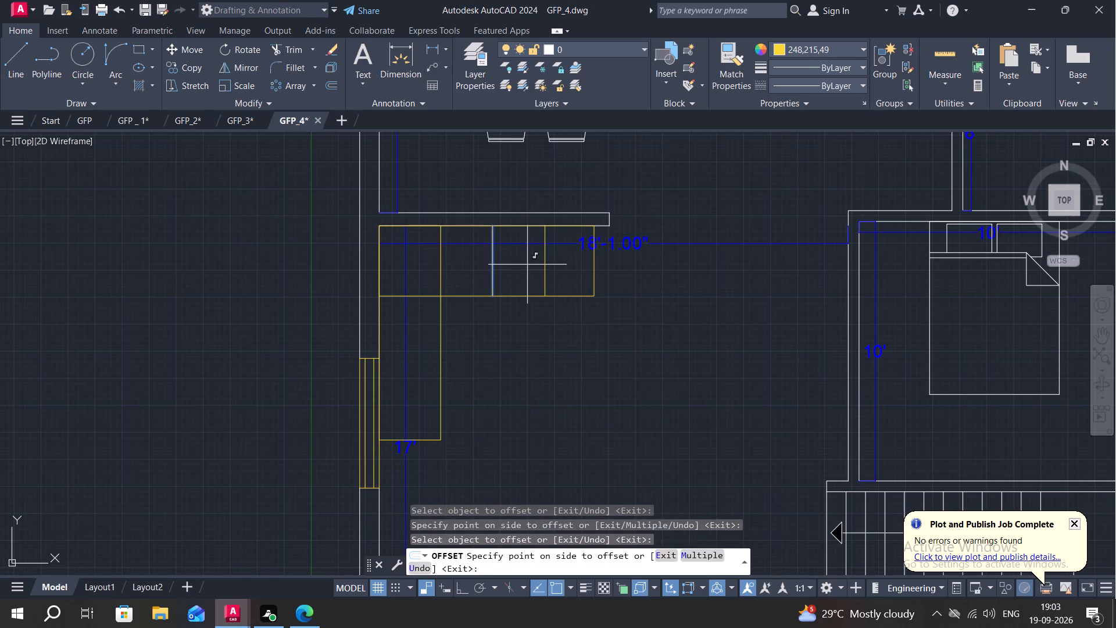
{"action": "left_click", "coordinate": [429, 294]}
{"action": "left_click", "coordinate": [434, 324]}
{"action": "left_click", "coordinate": [425, 349]}
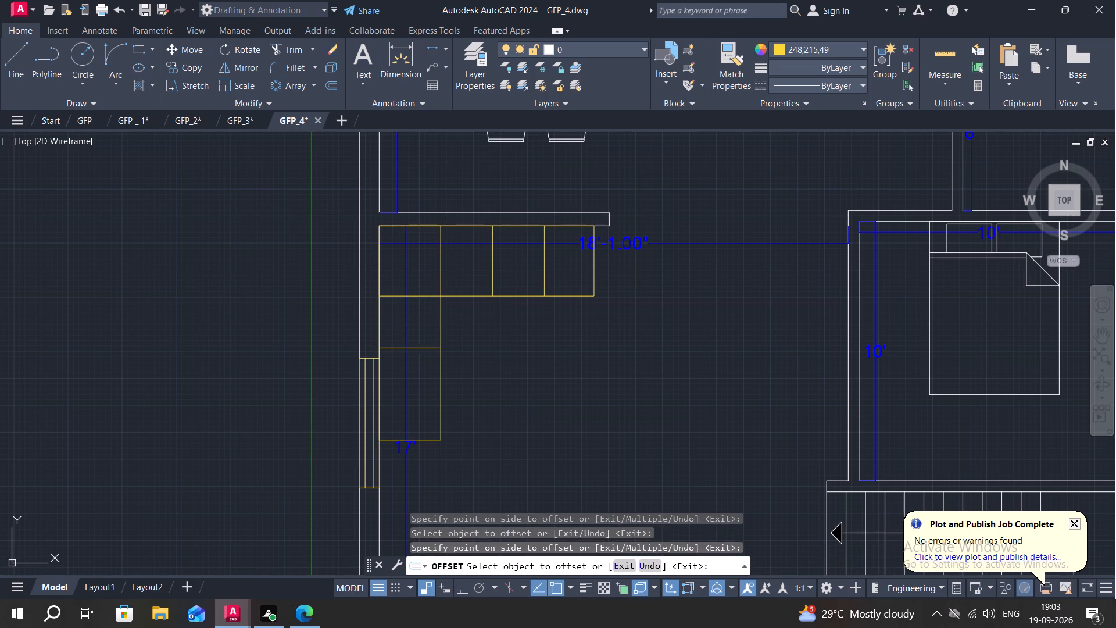
{"action": "left_click", "coordinate": [424, 395]}
{"action": "key", "text": "Escape"}
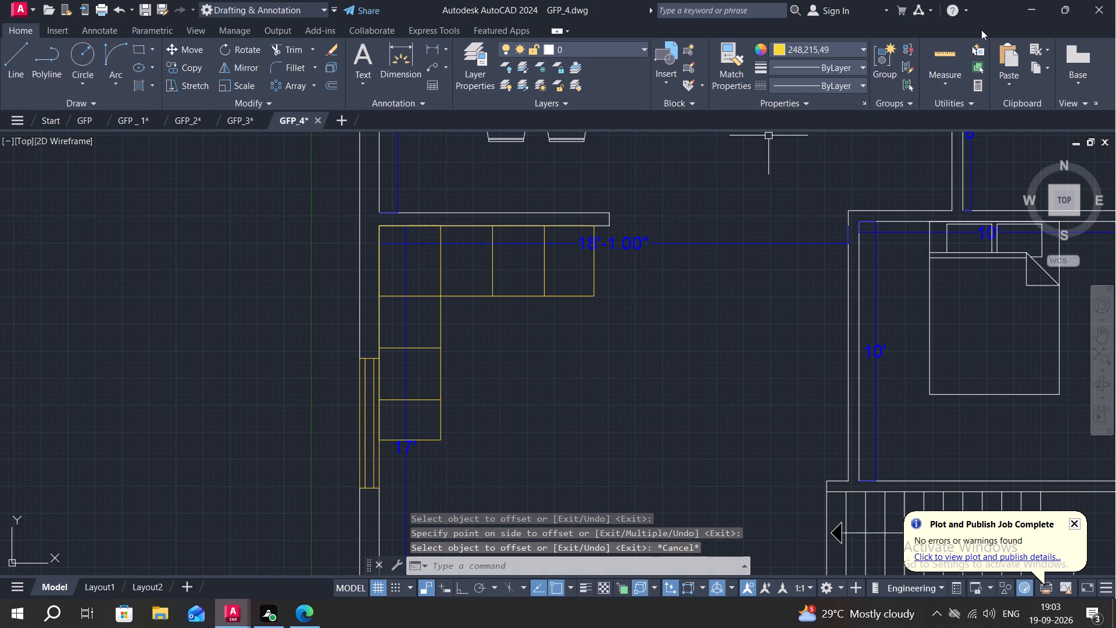
Measure the width and depth of the L unit's corner square.
{"action": "left_click", "coordinate": [935, 60]}
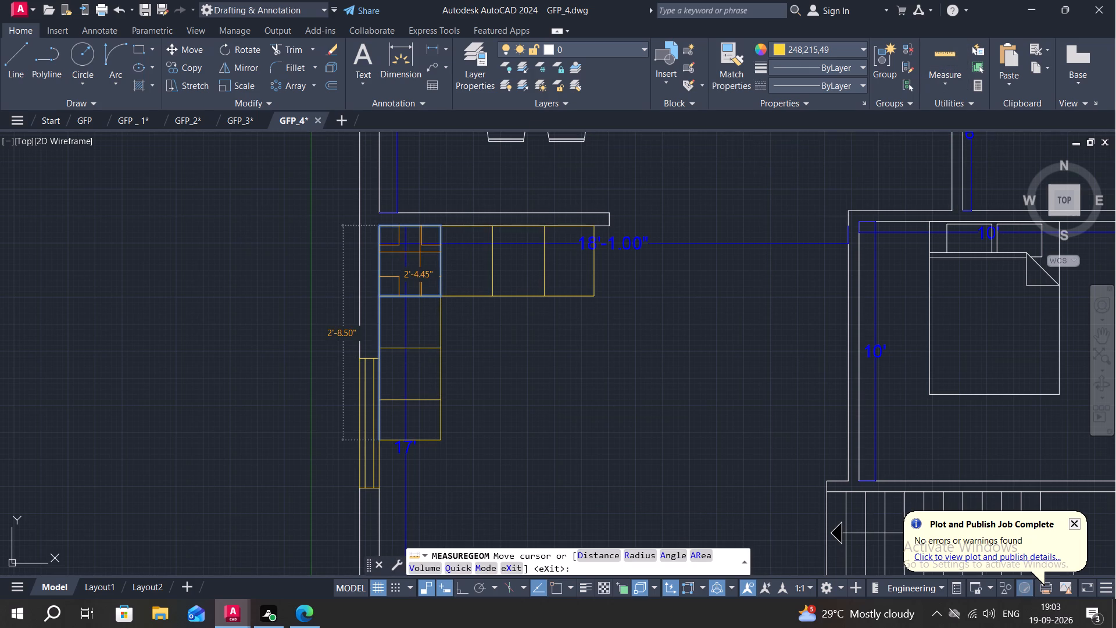
{"action": "key", "text": "Escape"}
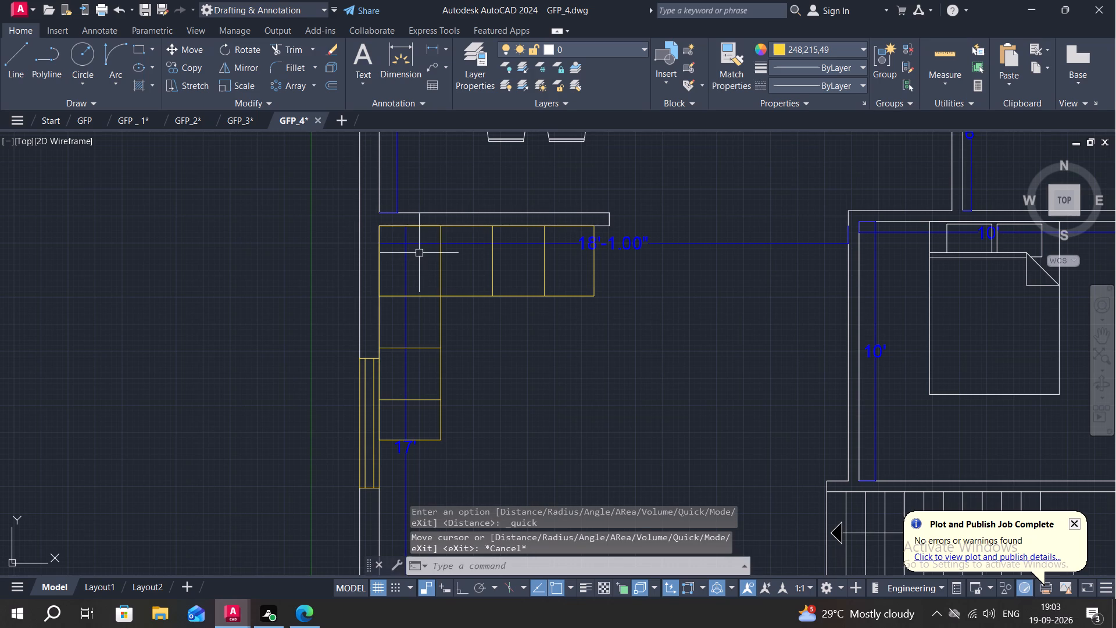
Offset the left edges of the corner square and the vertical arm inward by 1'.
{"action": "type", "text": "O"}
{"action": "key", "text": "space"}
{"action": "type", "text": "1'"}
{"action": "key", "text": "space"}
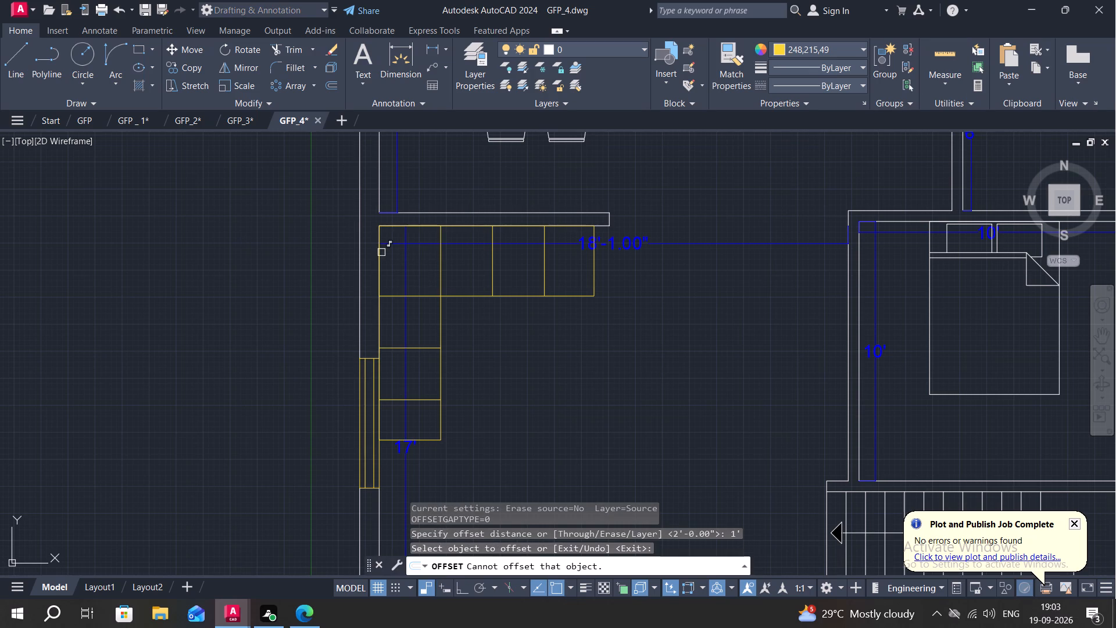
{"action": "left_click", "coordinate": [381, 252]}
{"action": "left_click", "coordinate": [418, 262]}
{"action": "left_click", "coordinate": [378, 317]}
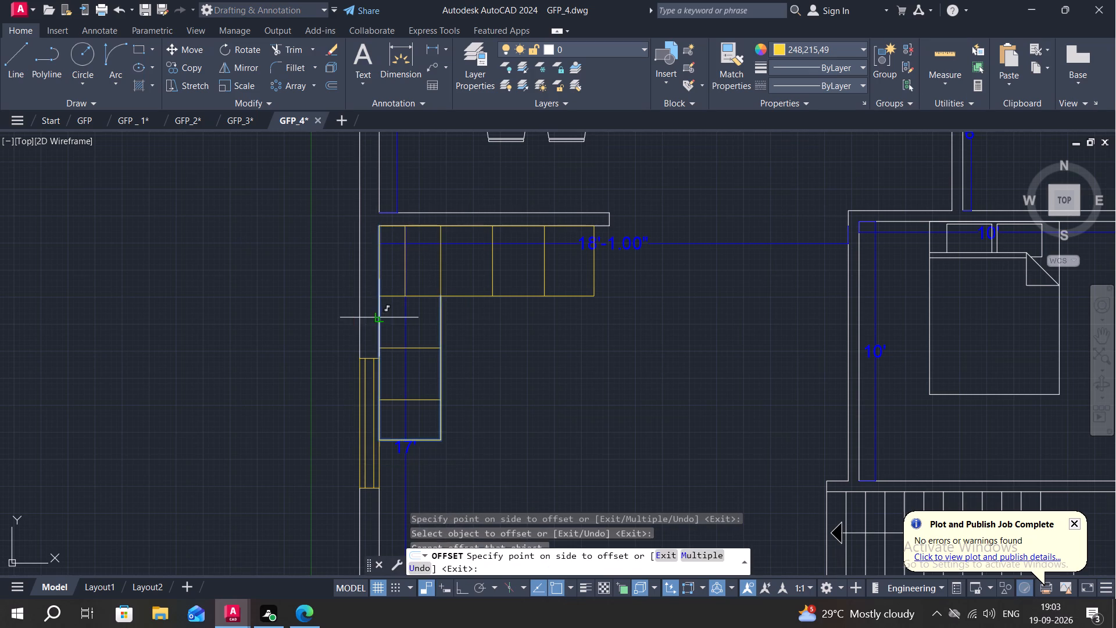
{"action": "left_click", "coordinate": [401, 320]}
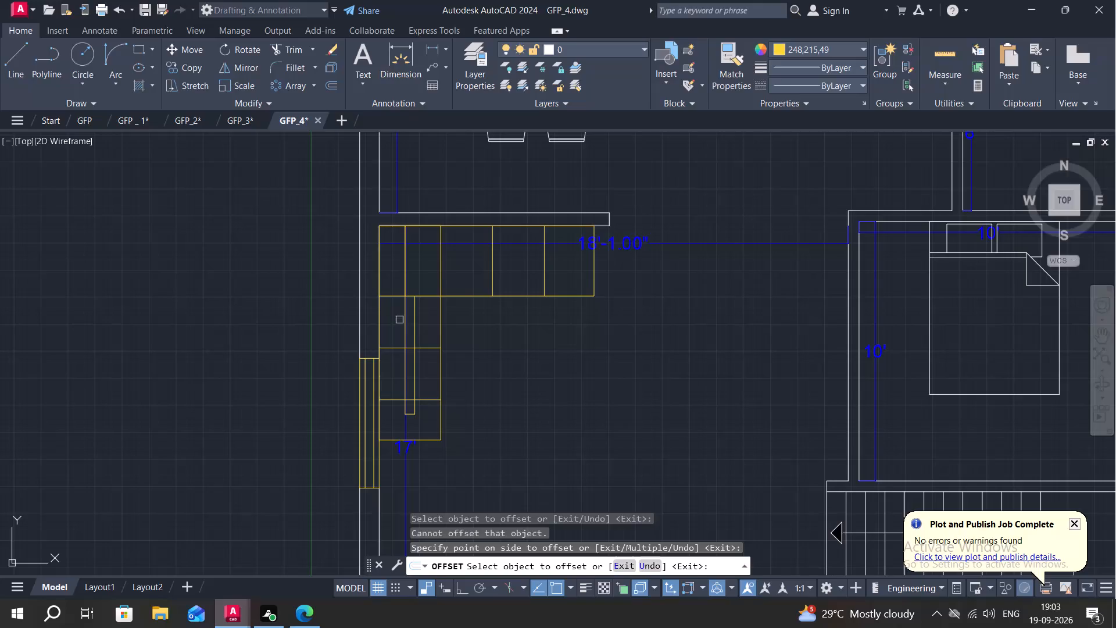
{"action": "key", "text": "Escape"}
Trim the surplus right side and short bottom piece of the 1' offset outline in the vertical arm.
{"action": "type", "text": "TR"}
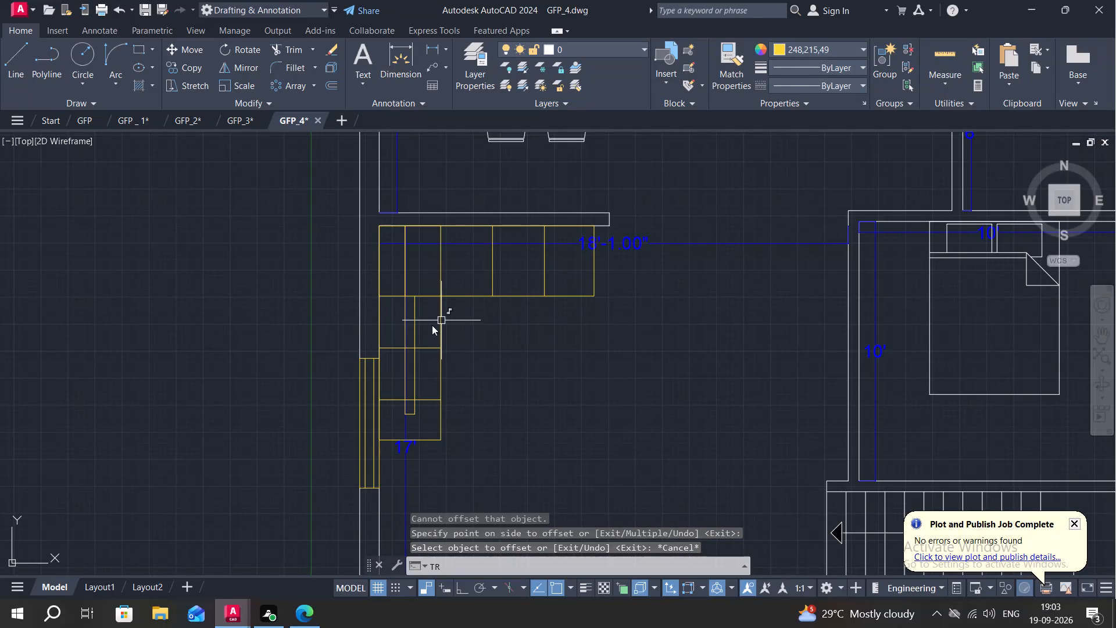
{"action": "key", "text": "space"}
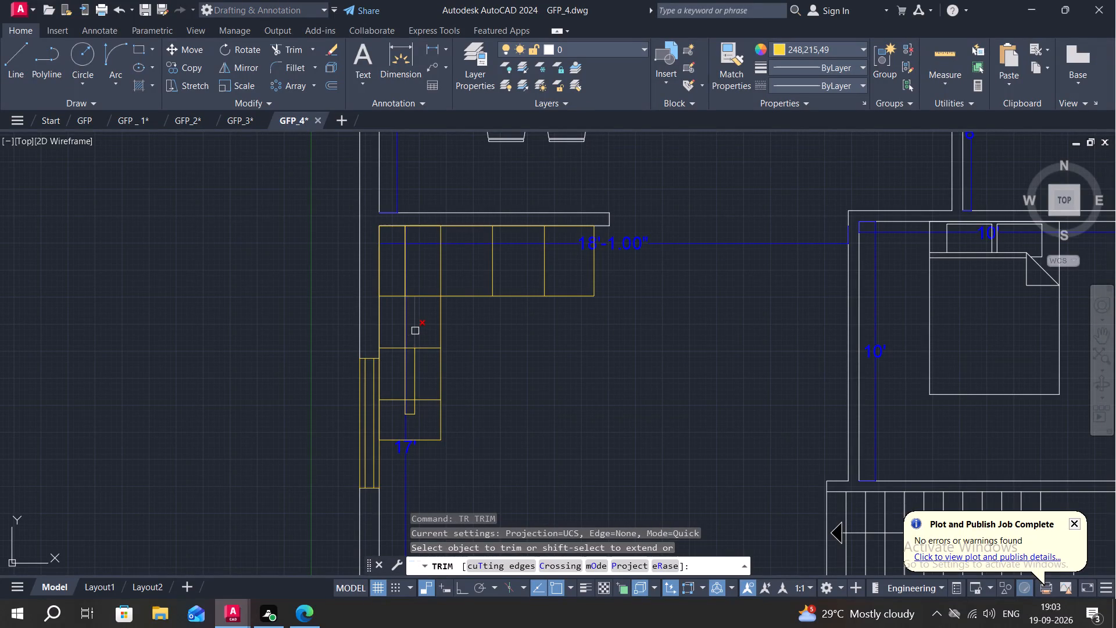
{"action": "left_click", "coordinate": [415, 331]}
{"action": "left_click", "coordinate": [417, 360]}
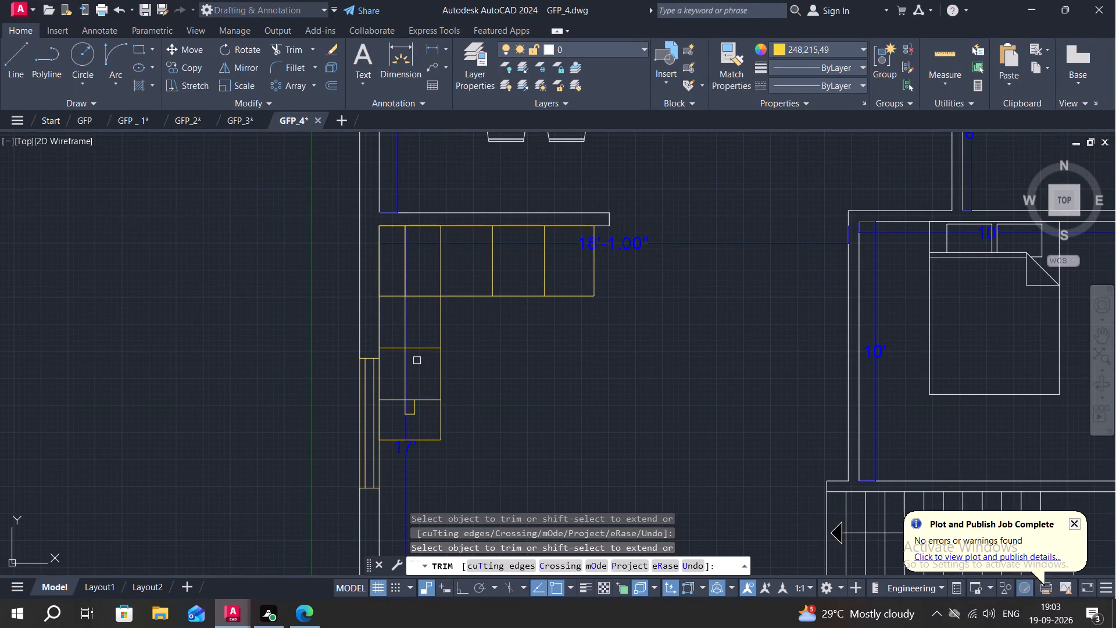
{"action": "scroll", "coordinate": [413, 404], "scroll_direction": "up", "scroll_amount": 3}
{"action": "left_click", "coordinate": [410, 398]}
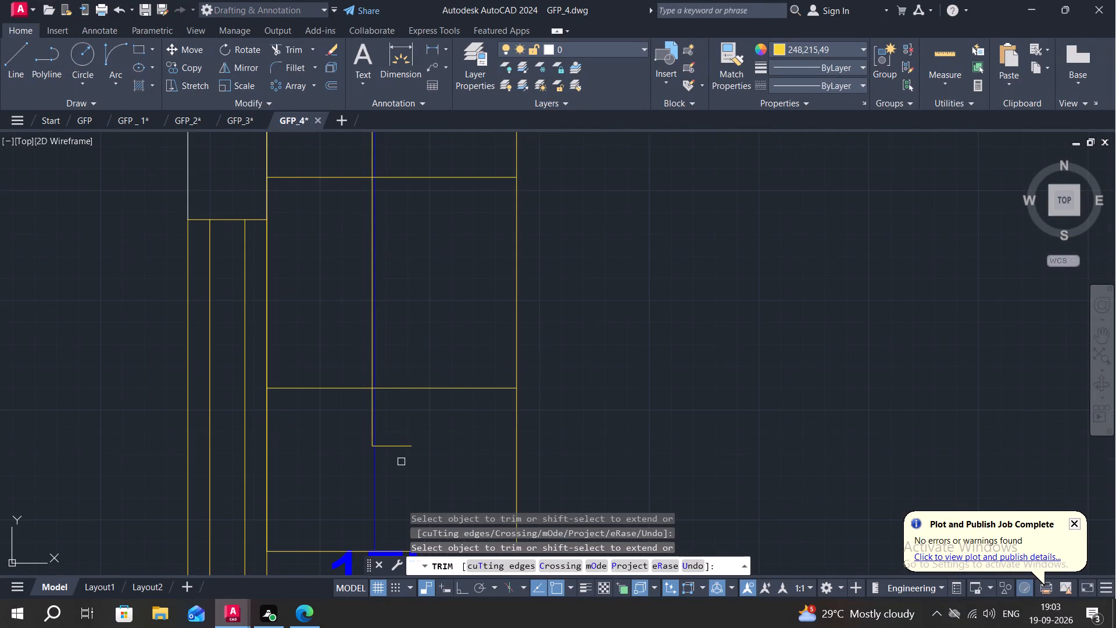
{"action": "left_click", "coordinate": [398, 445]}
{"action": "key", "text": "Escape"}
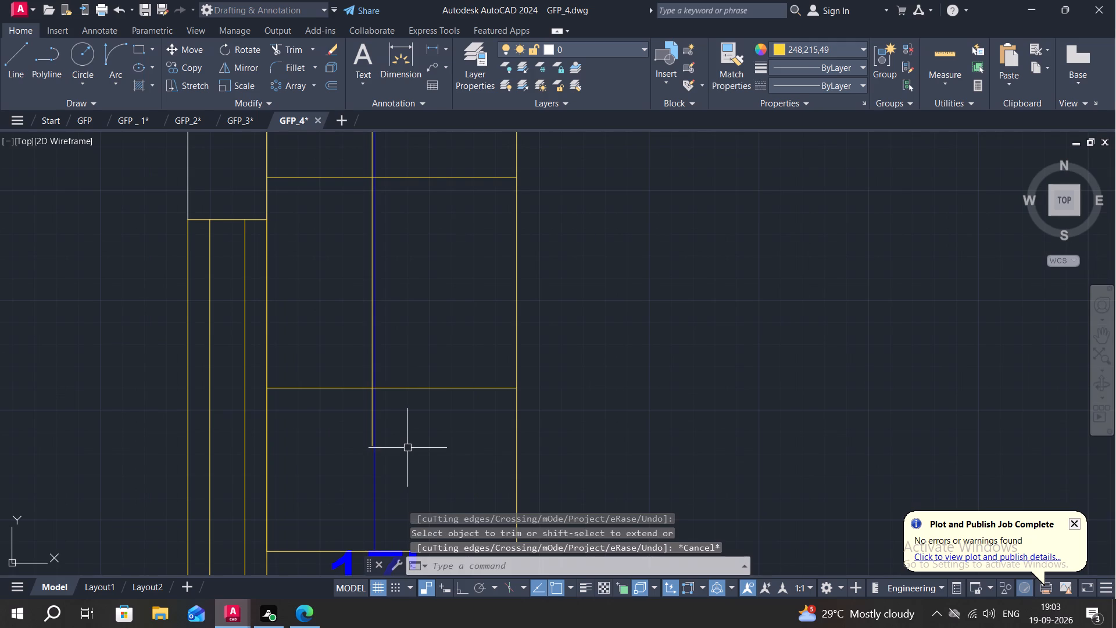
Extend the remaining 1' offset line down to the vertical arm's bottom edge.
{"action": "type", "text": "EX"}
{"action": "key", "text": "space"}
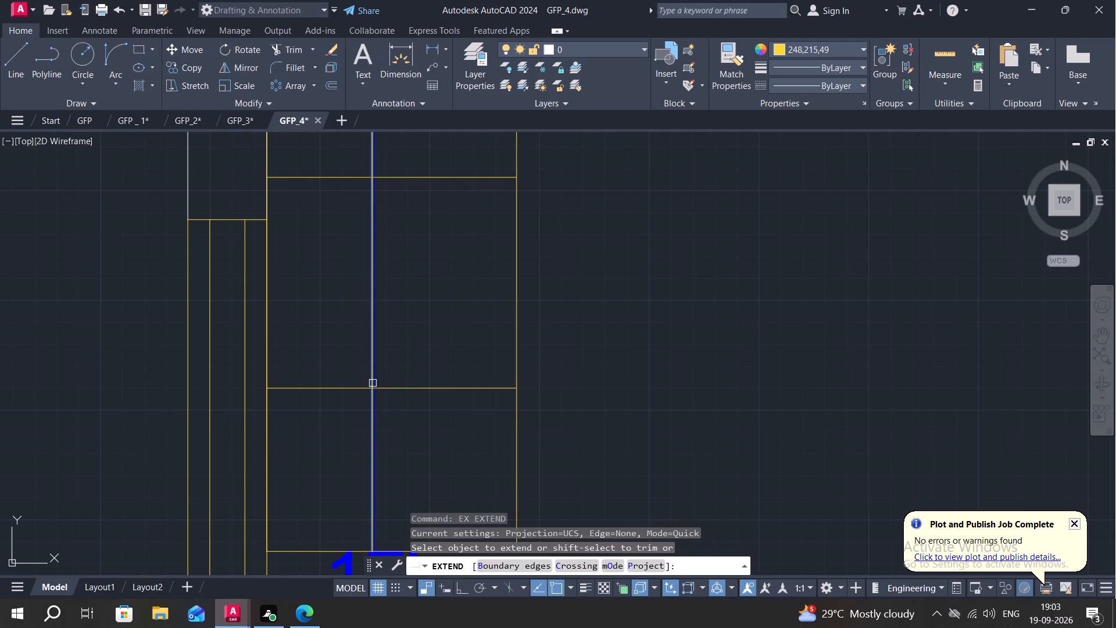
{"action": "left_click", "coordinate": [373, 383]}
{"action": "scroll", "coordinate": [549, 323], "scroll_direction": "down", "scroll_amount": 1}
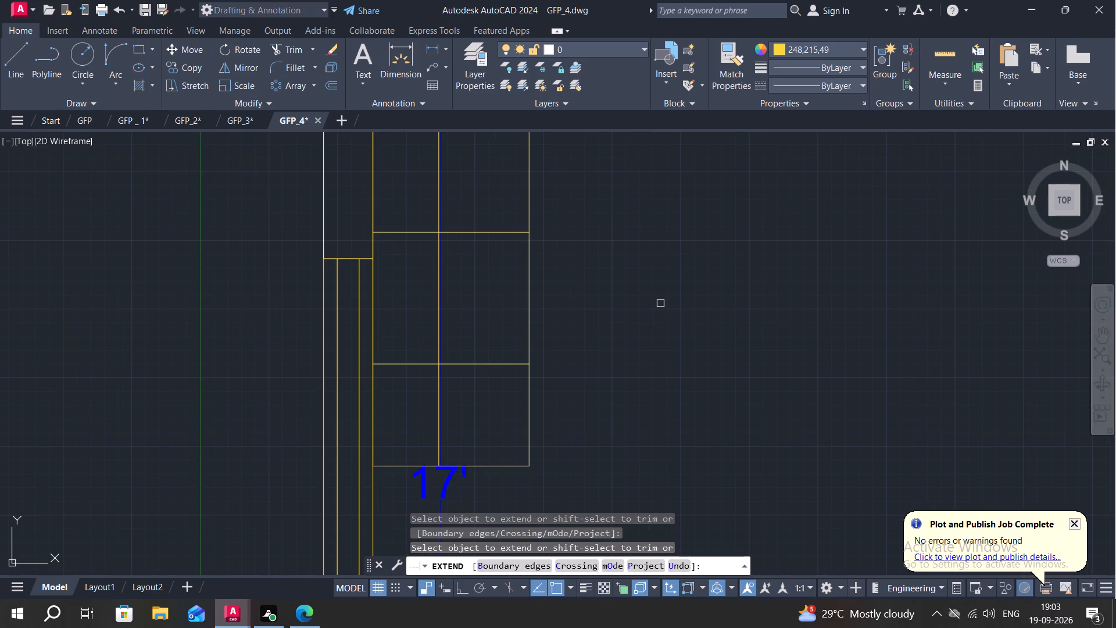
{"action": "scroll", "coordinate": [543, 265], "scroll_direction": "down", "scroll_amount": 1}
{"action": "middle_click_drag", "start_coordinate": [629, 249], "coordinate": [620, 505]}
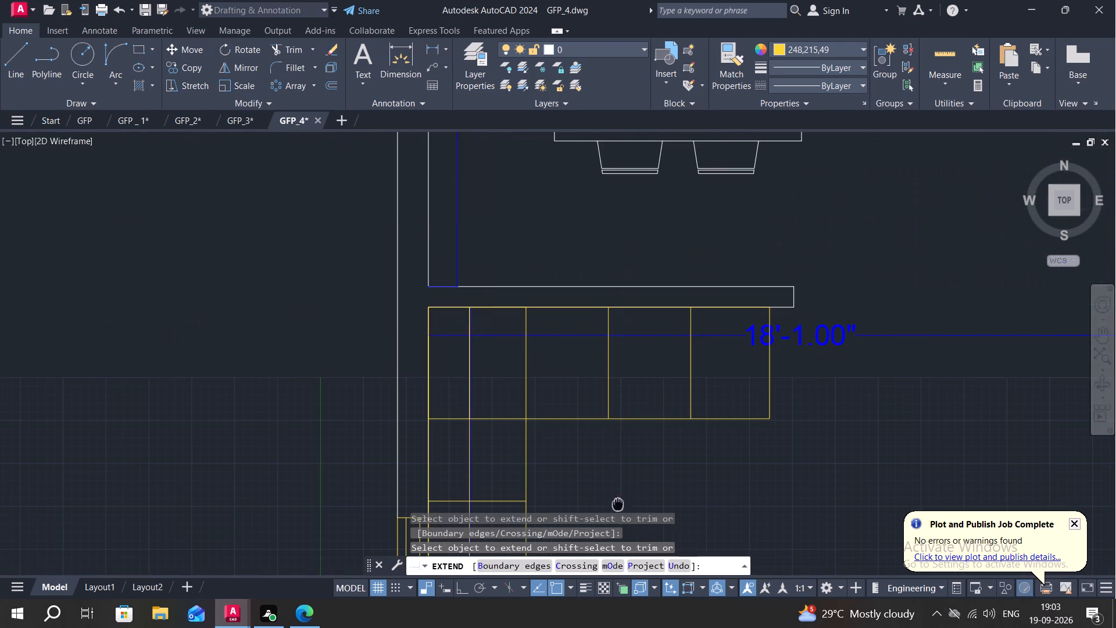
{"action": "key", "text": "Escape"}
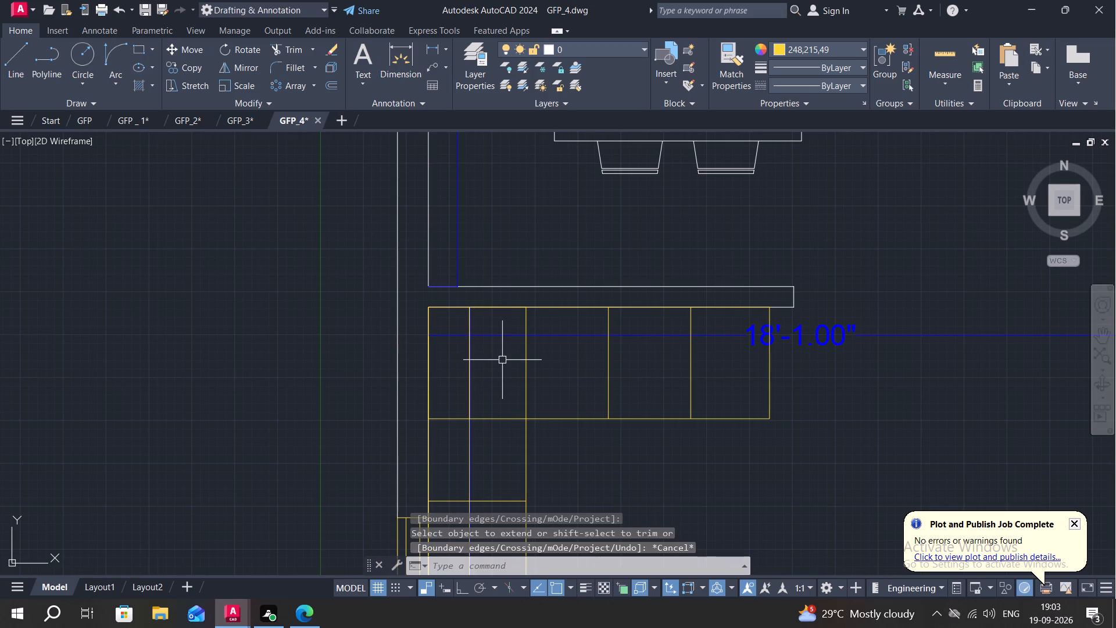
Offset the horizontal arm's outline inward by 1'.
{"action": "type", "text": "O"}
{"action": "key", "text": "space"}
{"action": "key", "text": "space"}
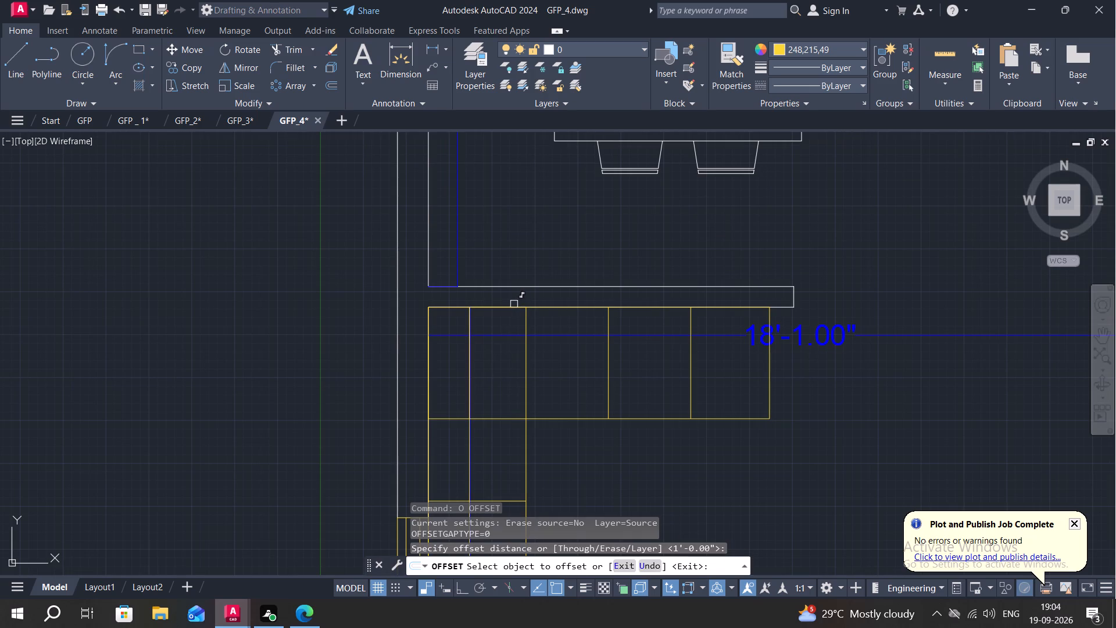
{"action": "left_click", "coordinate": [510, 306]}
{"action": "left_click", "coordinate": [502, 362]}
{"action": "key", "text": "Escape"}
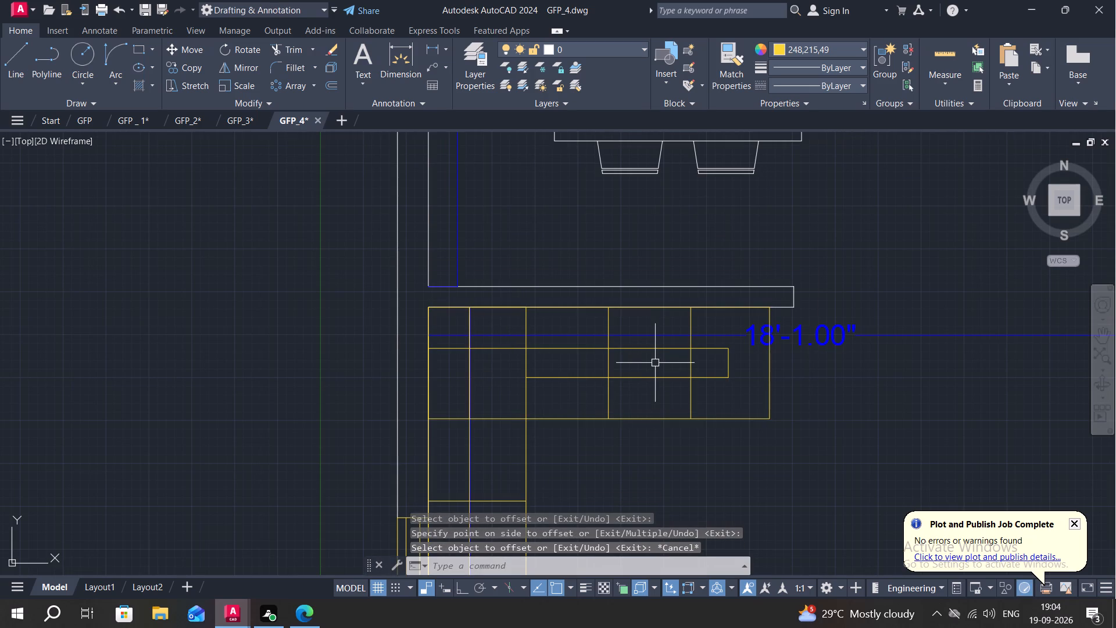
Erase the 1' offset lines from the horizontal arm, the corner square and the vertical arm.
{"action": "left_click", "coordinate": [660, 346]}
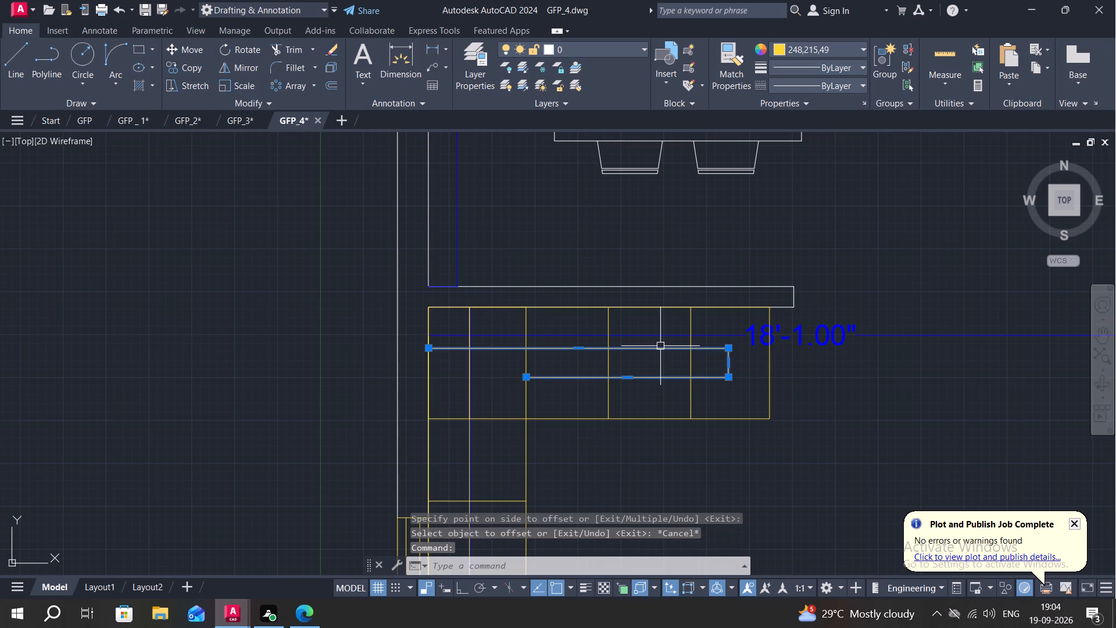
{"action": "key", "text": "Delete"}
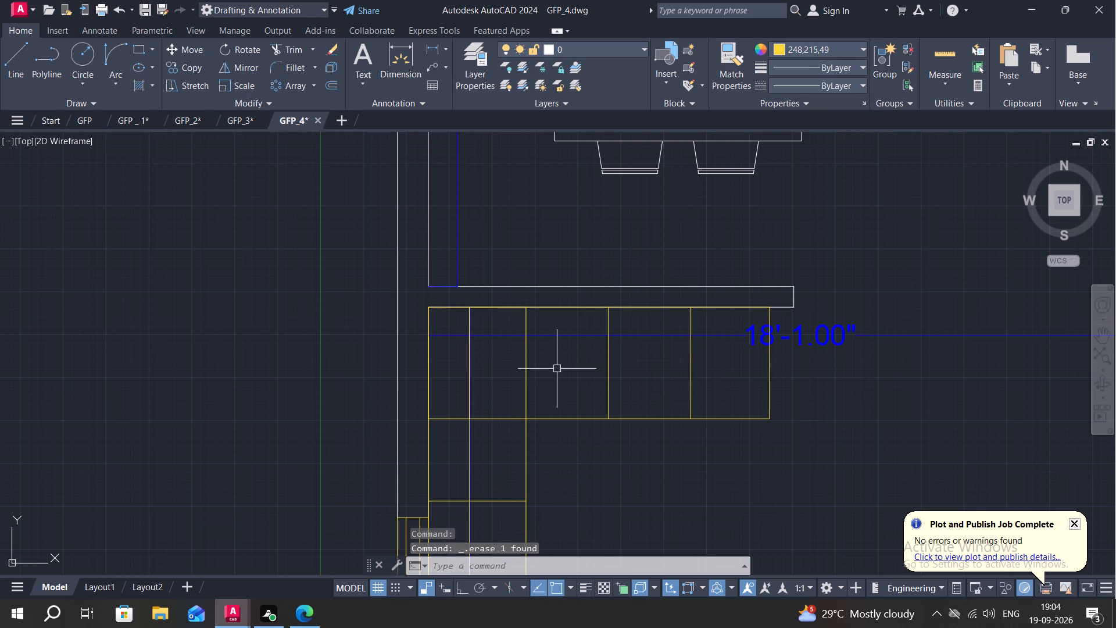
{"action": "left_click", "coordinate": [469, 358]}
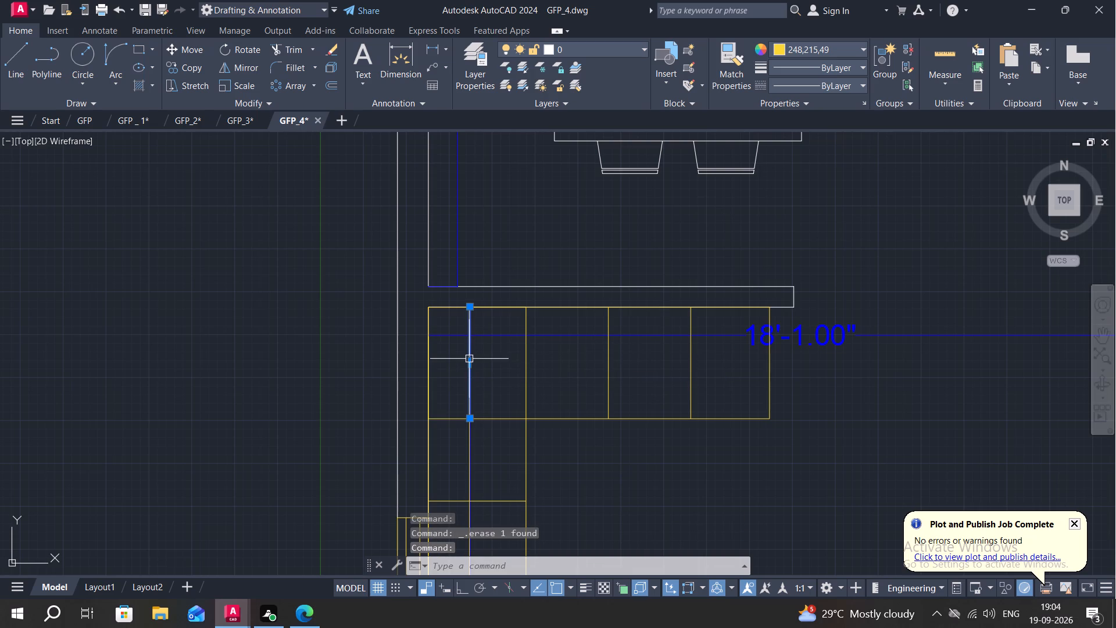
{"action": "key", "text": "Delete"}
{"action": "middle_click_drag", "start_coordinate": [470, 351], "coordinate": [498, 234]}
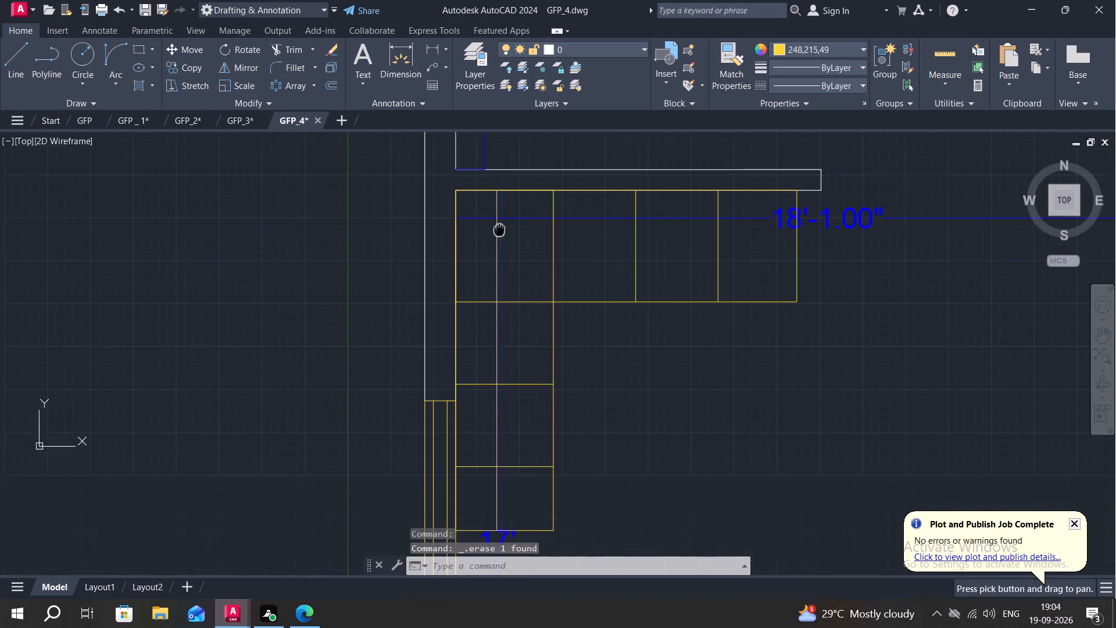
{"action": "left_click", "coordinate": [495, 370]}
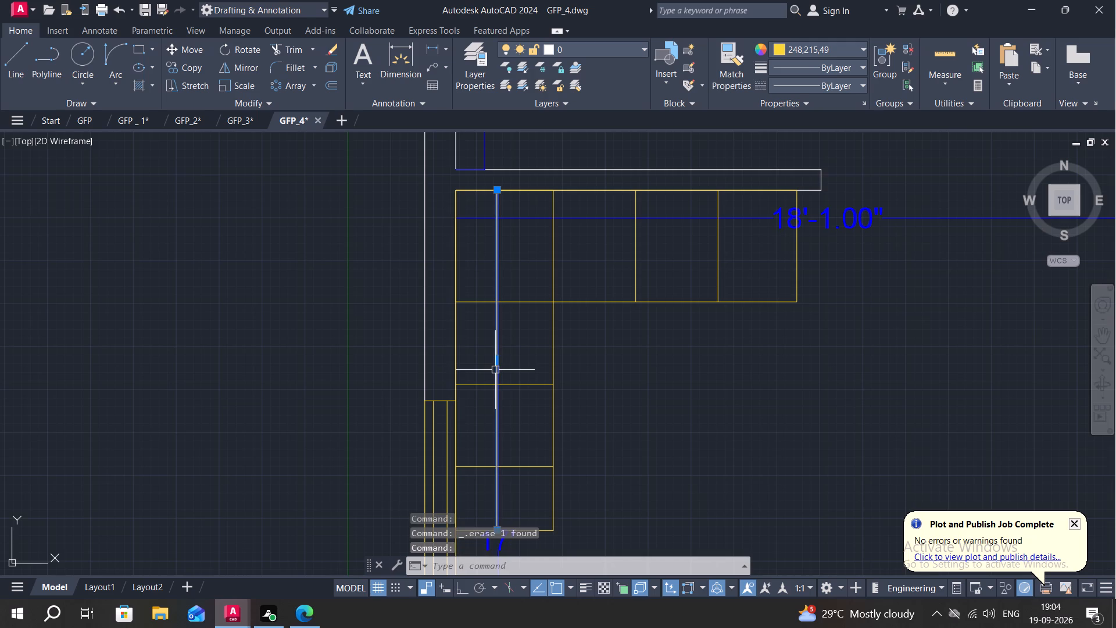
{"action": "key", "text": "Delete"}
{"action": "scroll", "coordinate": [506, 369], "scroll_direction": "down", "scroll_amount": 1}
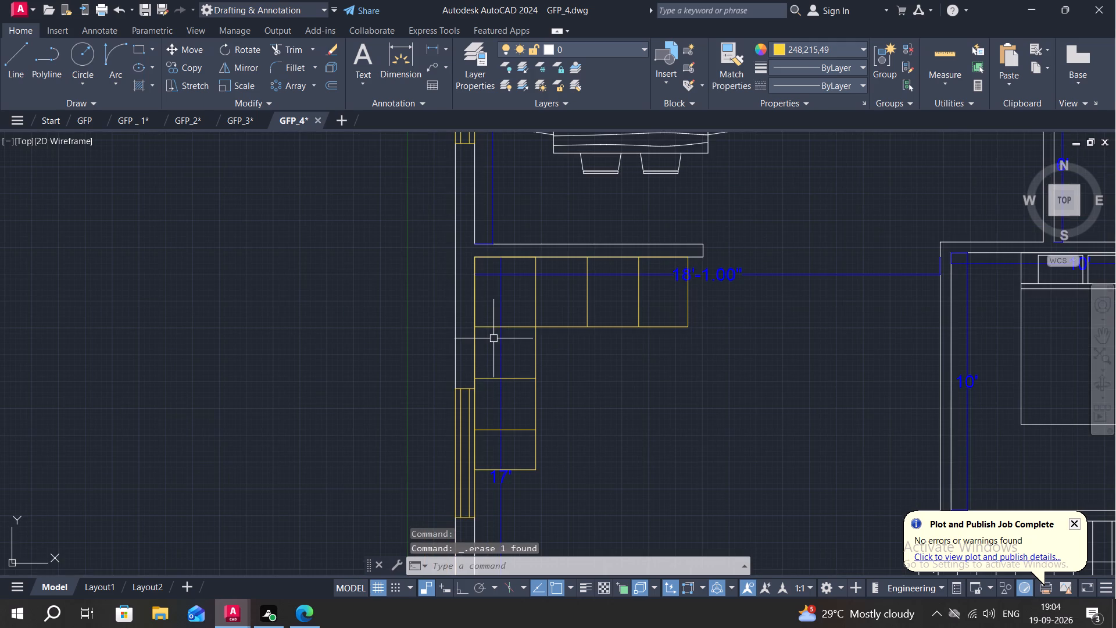
Draw a centre line along each arm of the L between the midpoints of its end edges, running through the corner square.
{"action": "key", "text": "l"}
{"action": "key", "text": "space"}
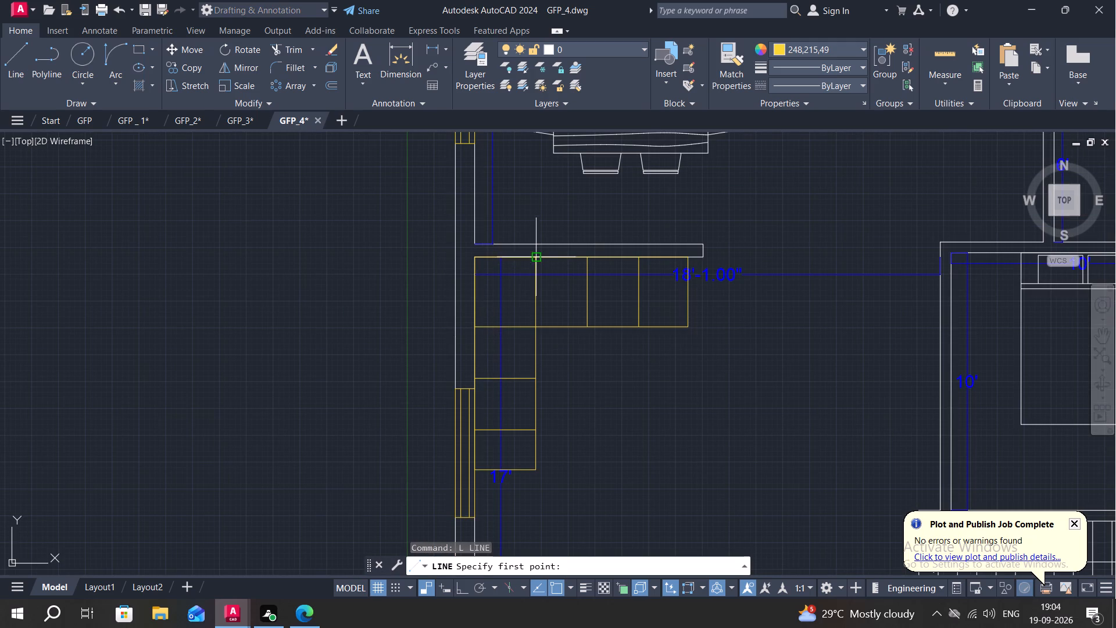
{"action": "left_click", "coordinate": [508, 255]}
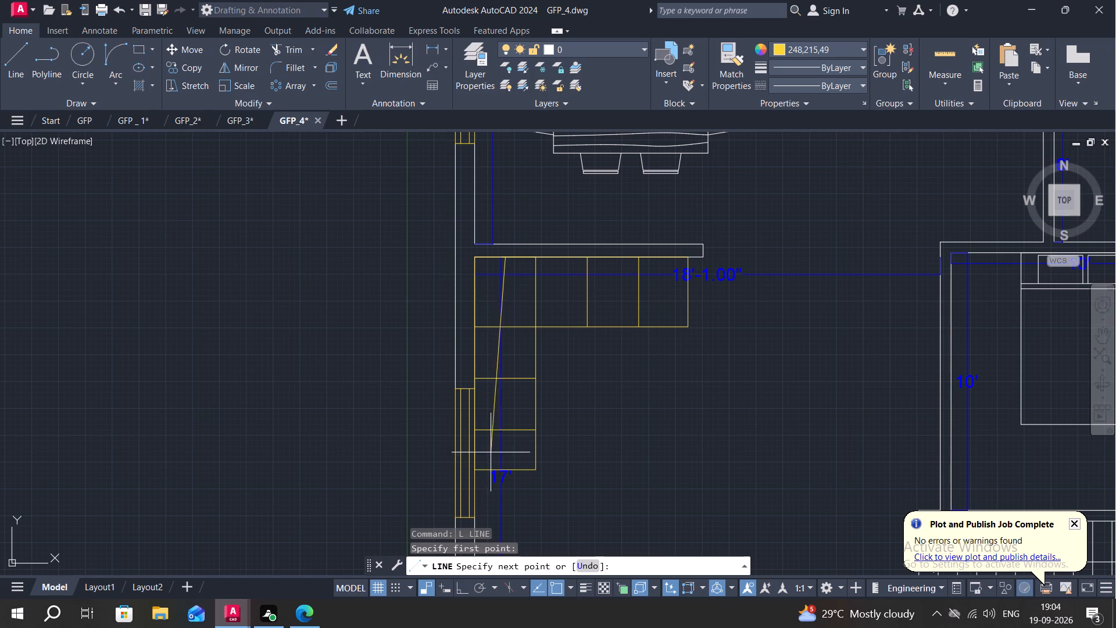
{"action": "left_click", "coordinate": [506, 466]}
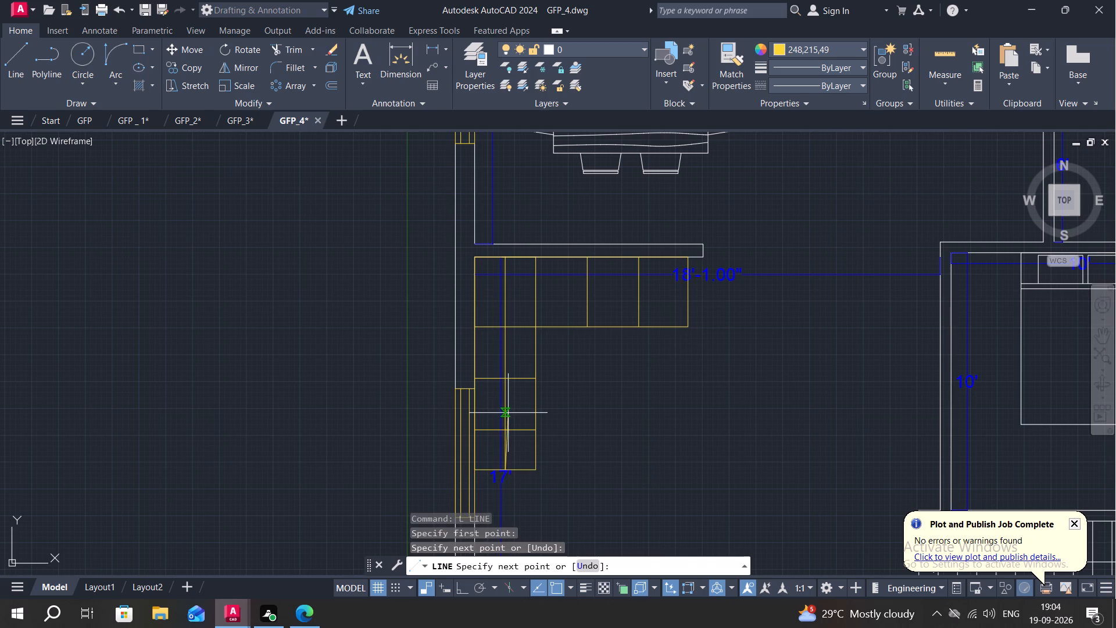
{"action": "key", "text": "Escape"}
{"action": "key", "text": "space"}
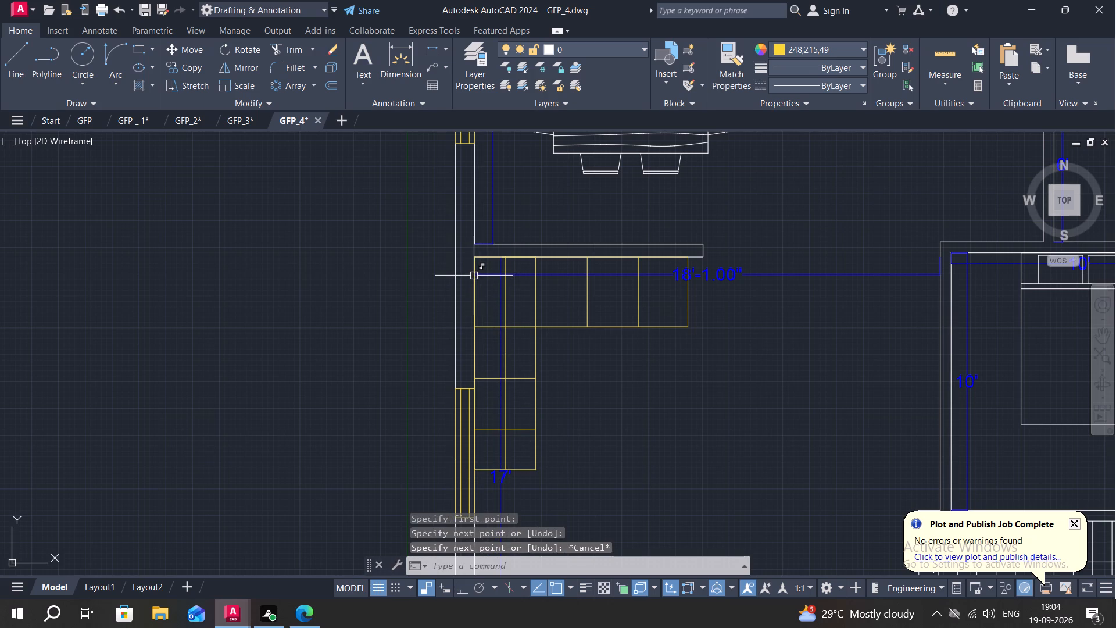
{"action": "left_click", "coordinate": [688, 294]}
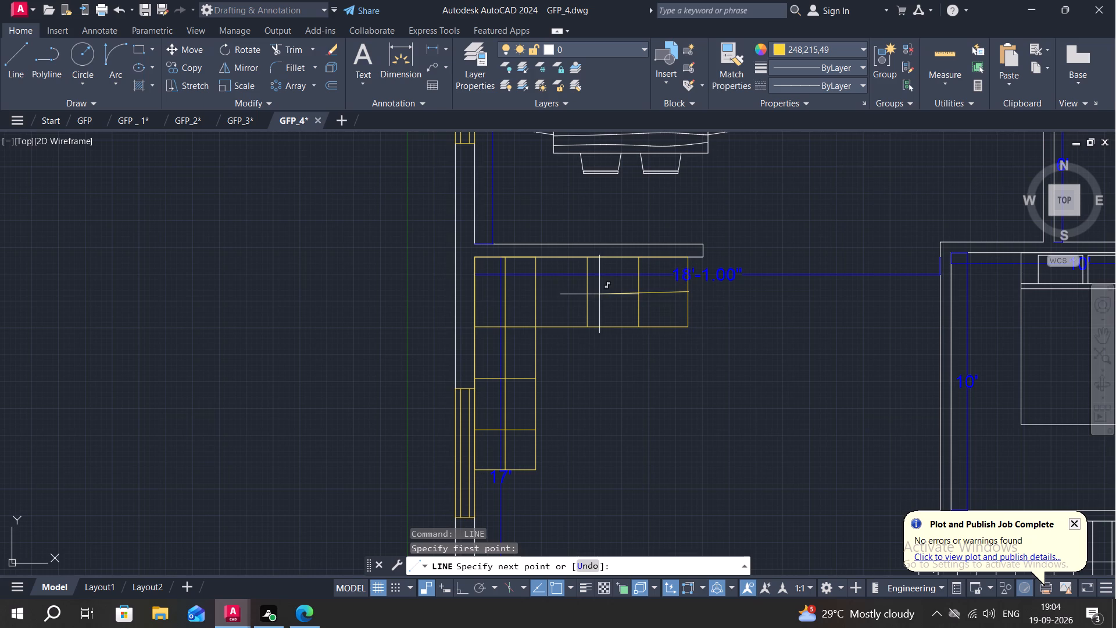
{"action": "left_click", "coordinate": [471, 288]}
{"action": "key", "text": "Escape"}
Hatch the outer row of cells along both arms of the L-shaped unit solid in colour 248,215,49.
{"action": "middle_click_drag", "start_coordinate": [618, 360], "coordinate": [639, 314]}
{"action": "key", "text": "h"}
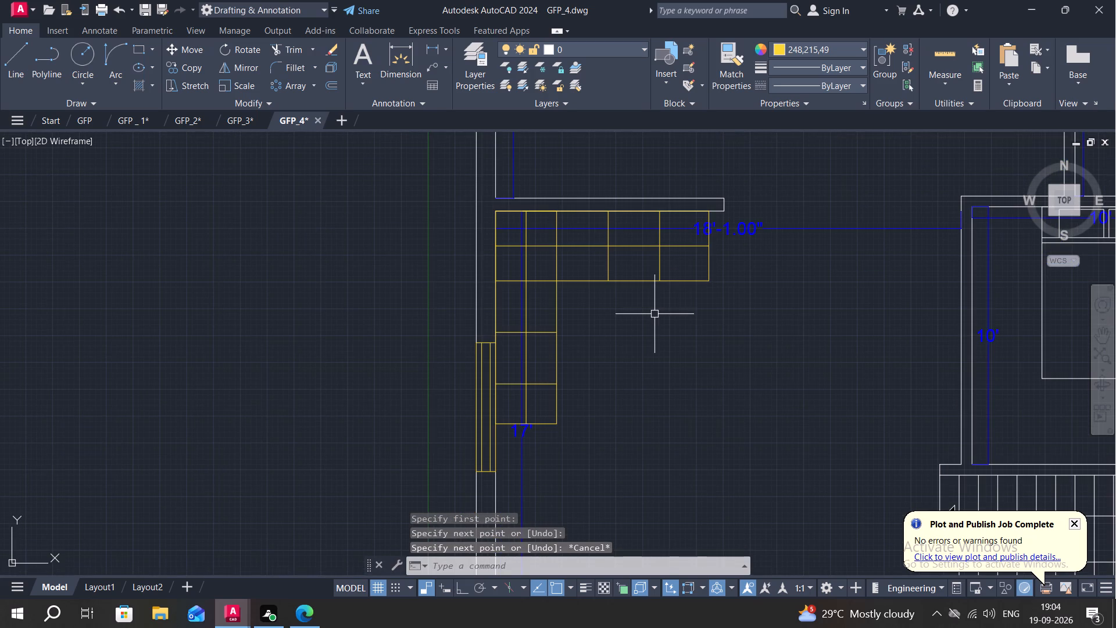
{"action": "key", "text": "space"}
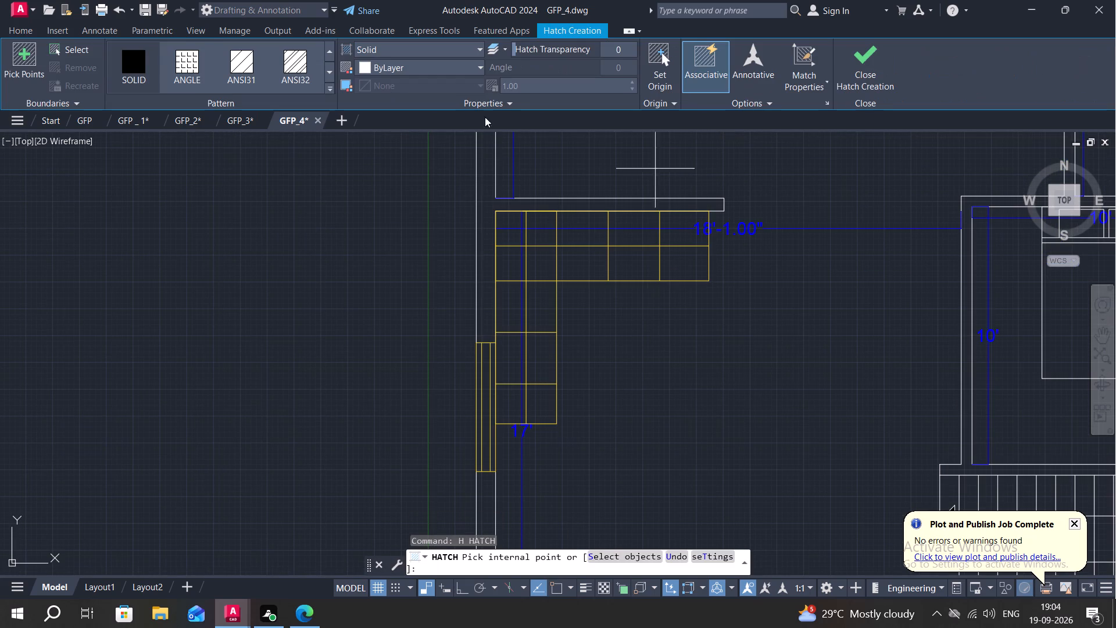
{"action": "left_click", "coordinate": [416, 66]}
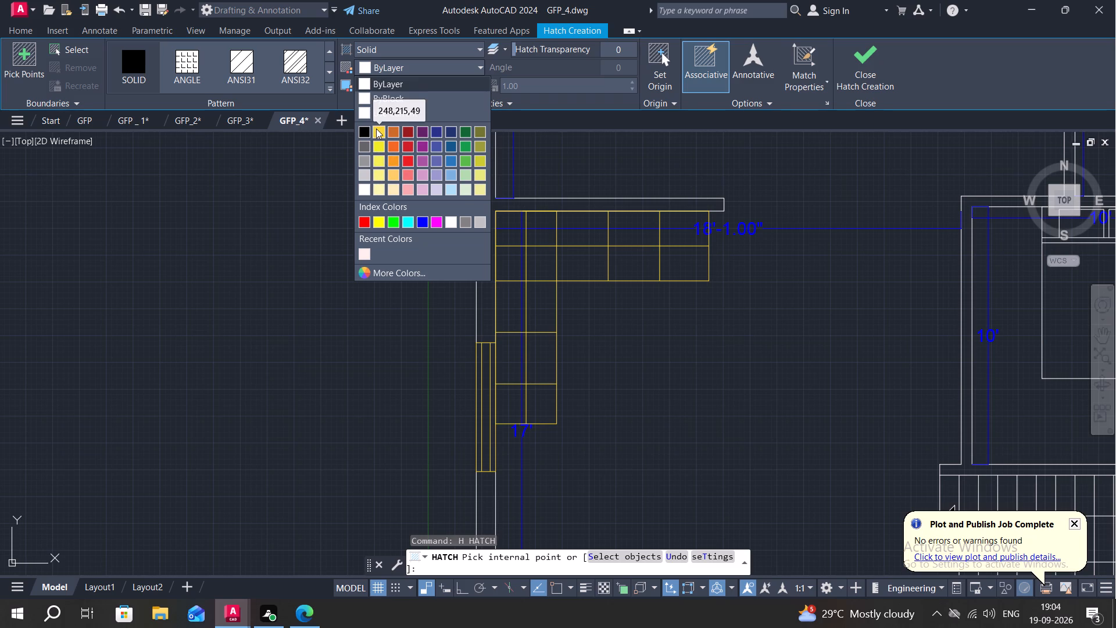
{"action": "left_click", "coordinate": [376, 129]}
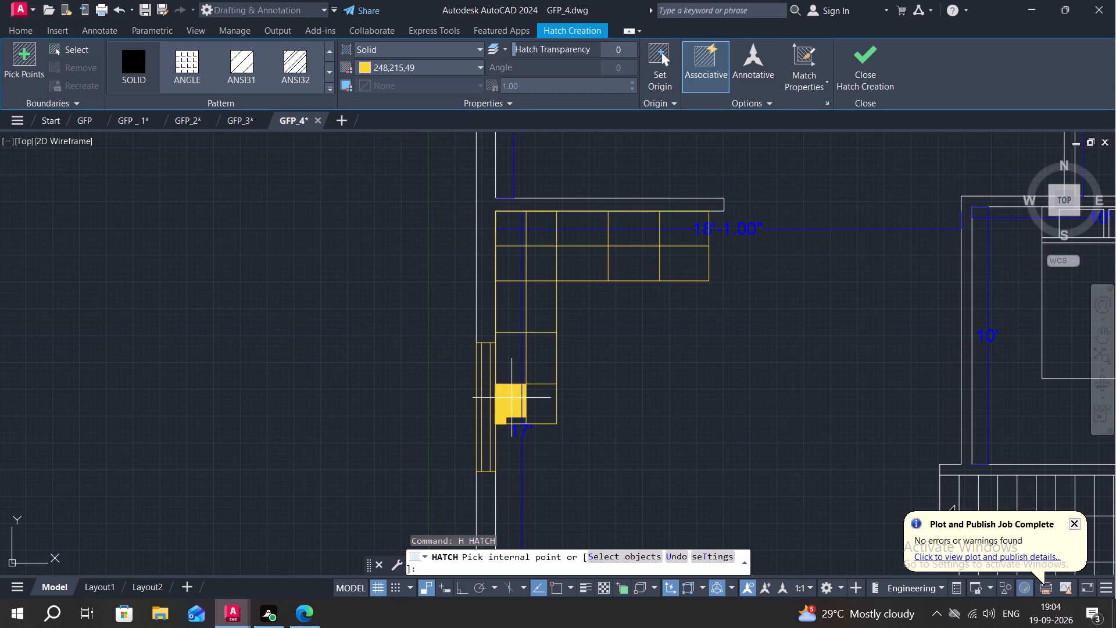
{"action": "left_click", "coordinate": [512, 398]}
{"action": "left_click", "coordinate": [509, 347]}
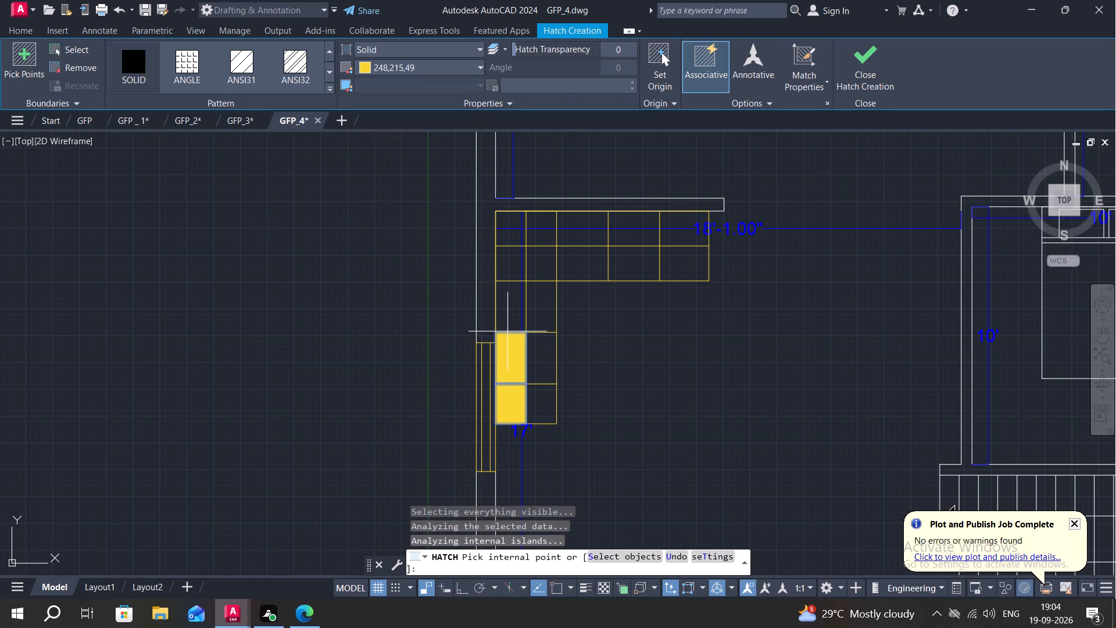
{"action": "left_click", "coordinate": [506, 309]}
{"action": "left_click", "coordinate": [501, 263]}
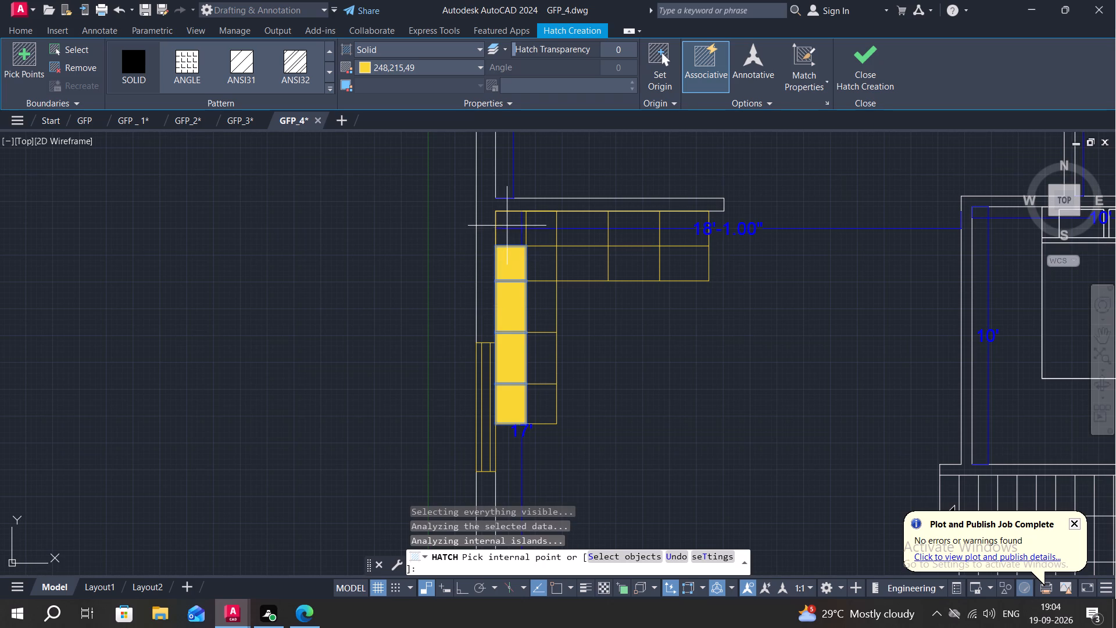
{"action": "left_click", "coordinate": [507, 226]}
{"action": "left_click", "coordinate": [535, 236]}
{"action": "left_click", "coordinate": [584, 235]}
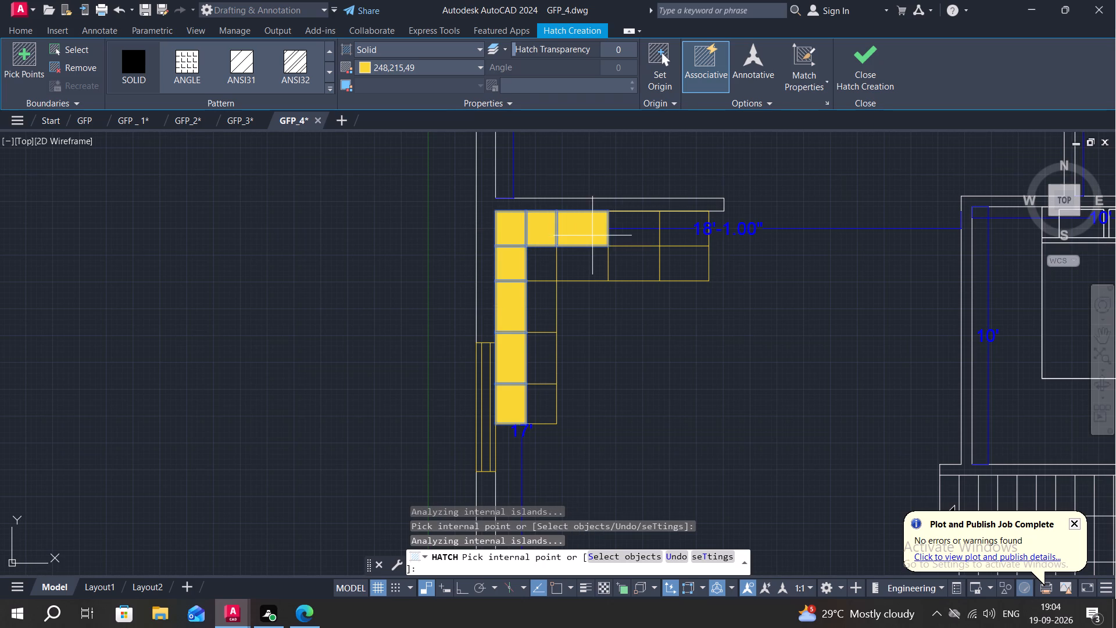
{"action": "left_click", "coordinate": [623, 238]}
{"action": "left_click", "coordinate": [670, 237]}
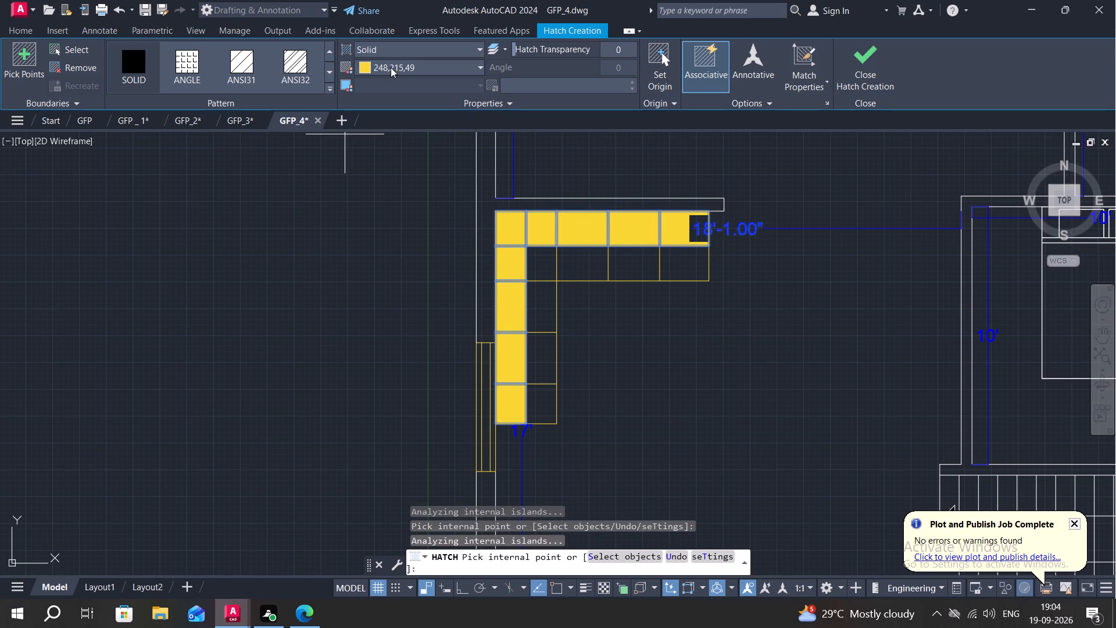
{"action": "left_click", "coordinate": [700, 226]}
{"action": "key", "text": "Escape"}
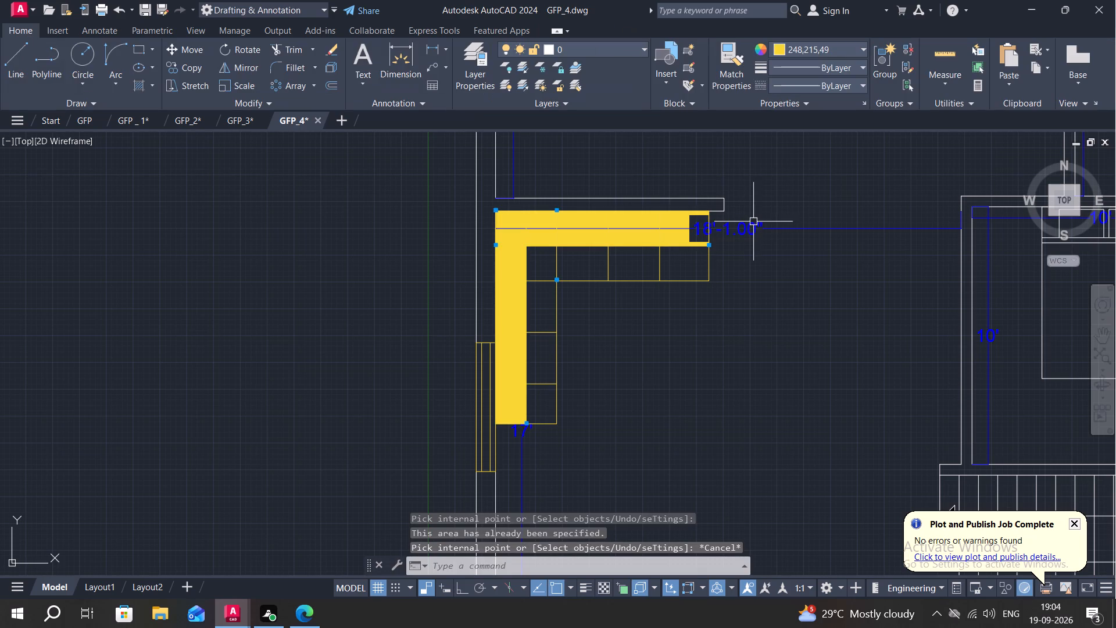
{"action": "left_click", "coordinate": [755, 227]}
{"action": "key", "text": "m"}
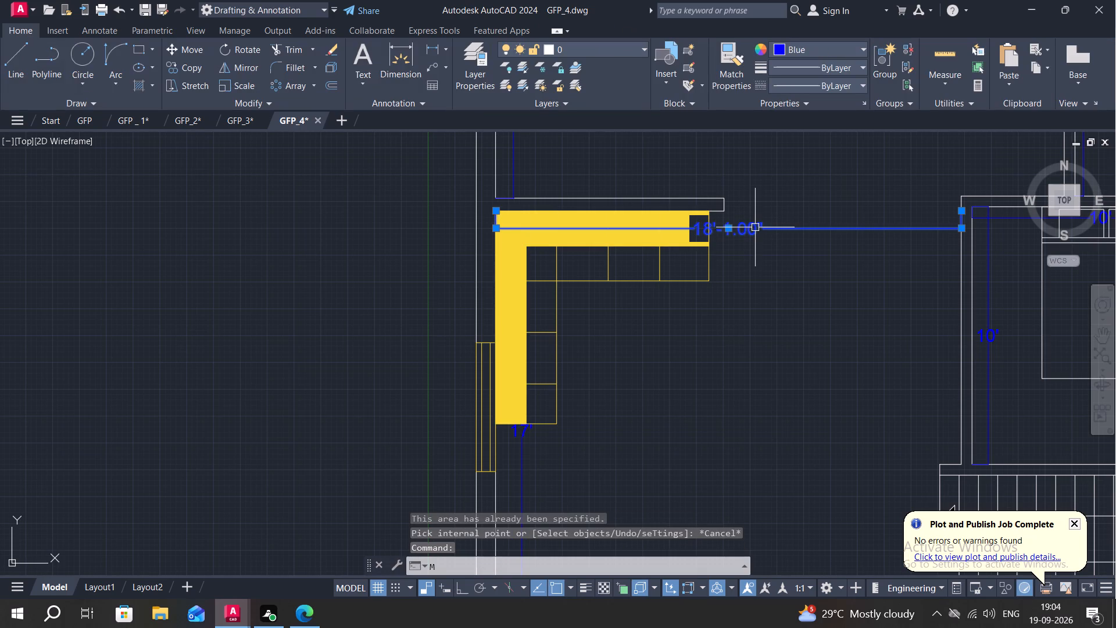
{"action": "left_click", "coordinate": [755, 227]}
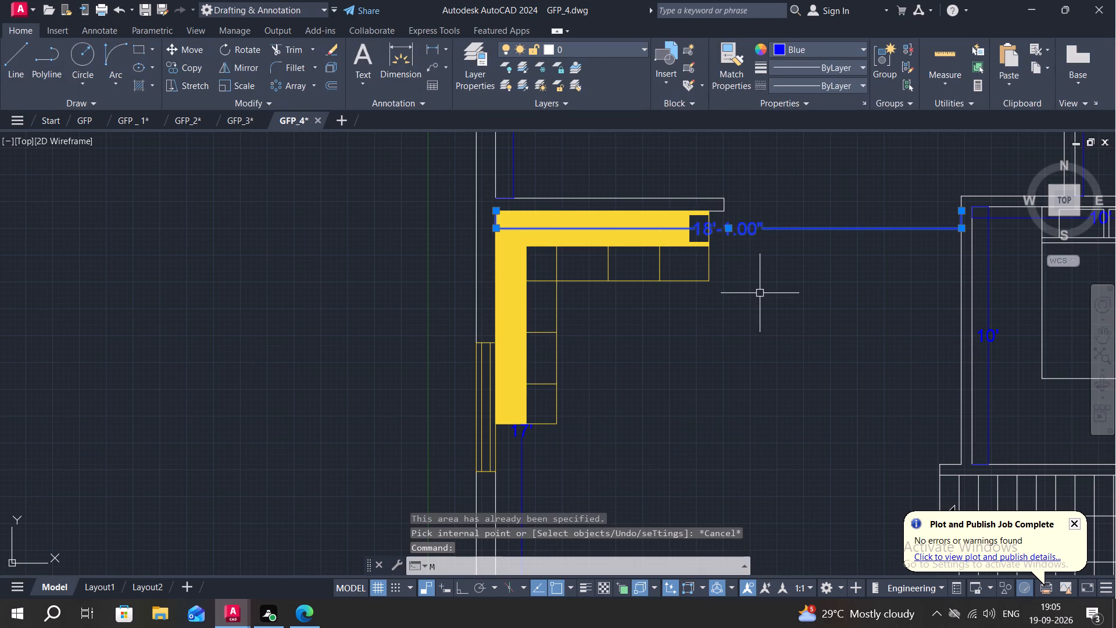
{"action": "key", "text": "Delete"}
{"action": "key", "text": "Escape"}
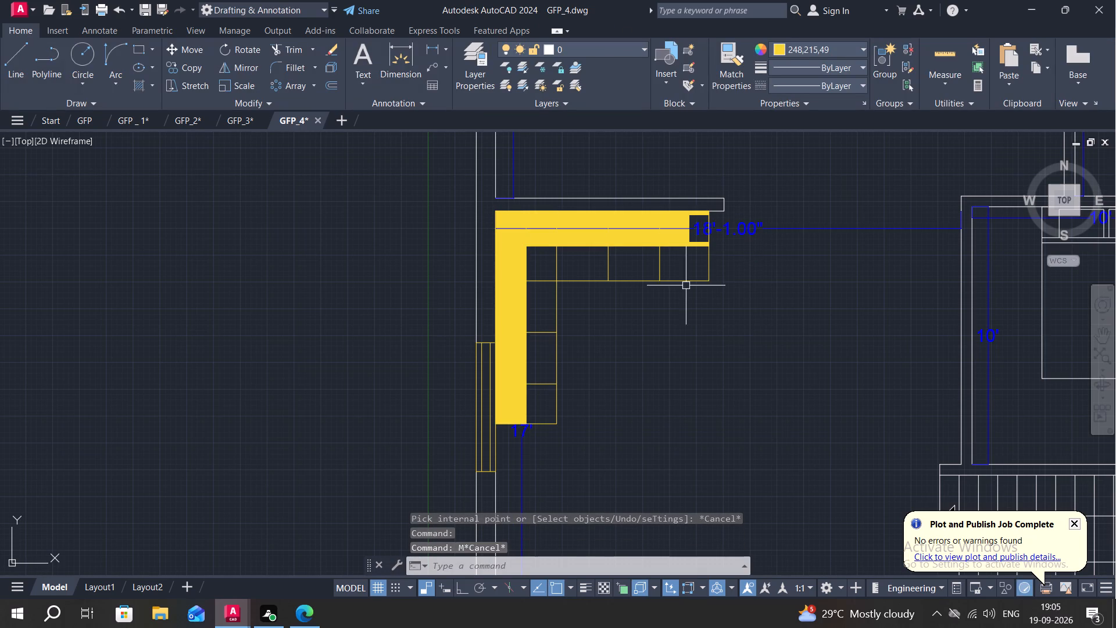
Erase the 18'-1.00" and 17' dimensions that overlap the L-shaped hall unit.
{"action": "left_click", "coordinate": [728, 227]}
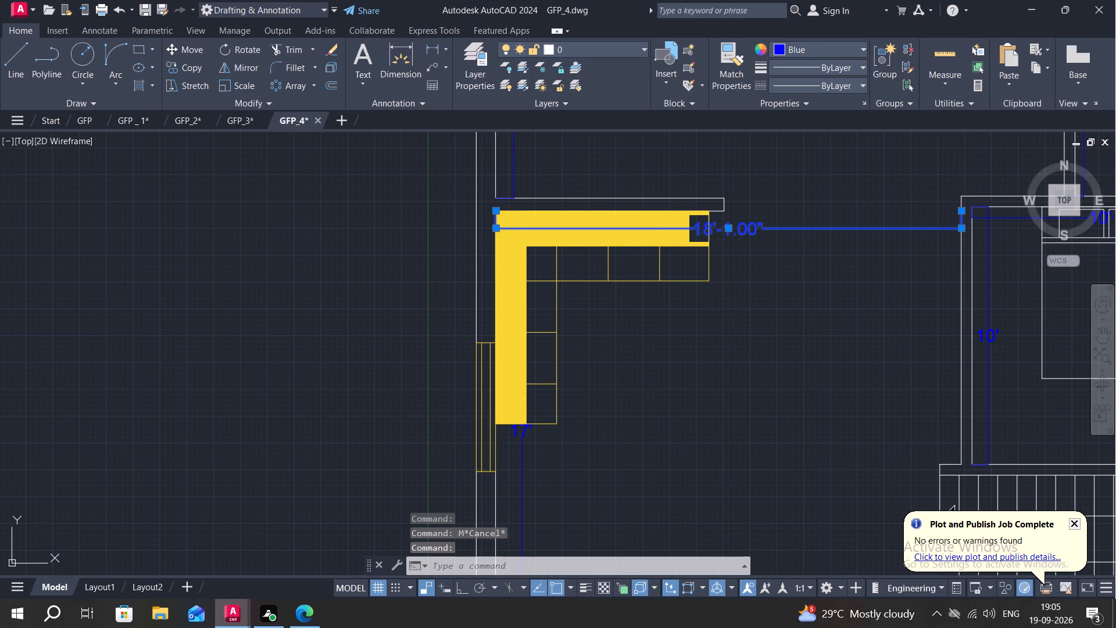
{"action": "left_click", "coordinate": [524, 438]}
{"action": "key", "text": "Delete"}
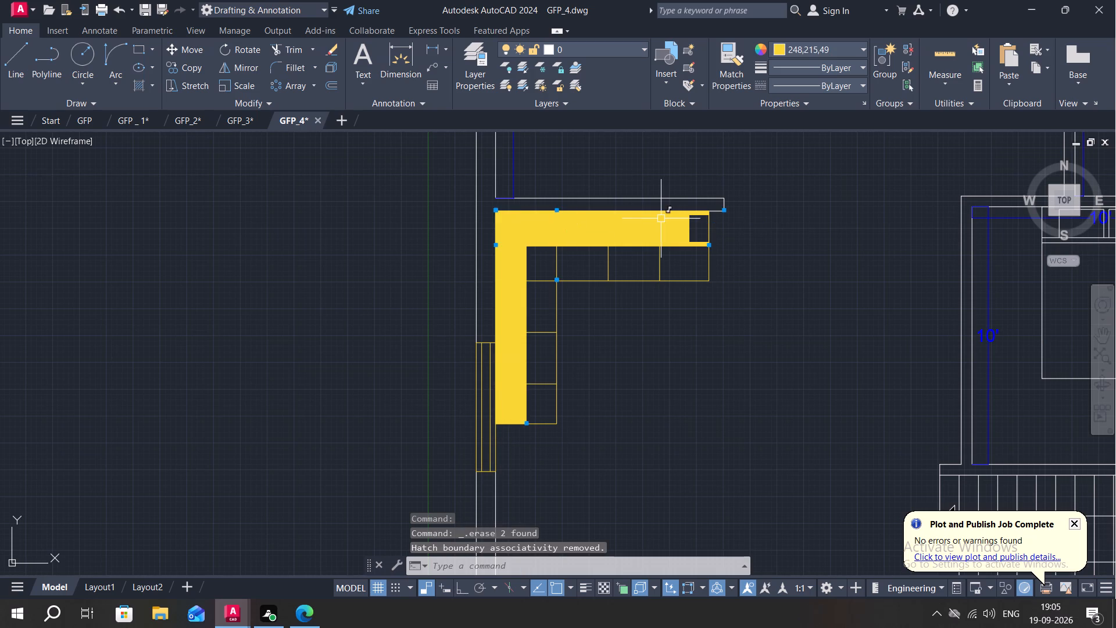
Fill the gap at the horizontal arm's outer end with solid hatch in colour 248,215,49.
{"action": "key", "text": "h"}
{"action": "key", "text": "space"}
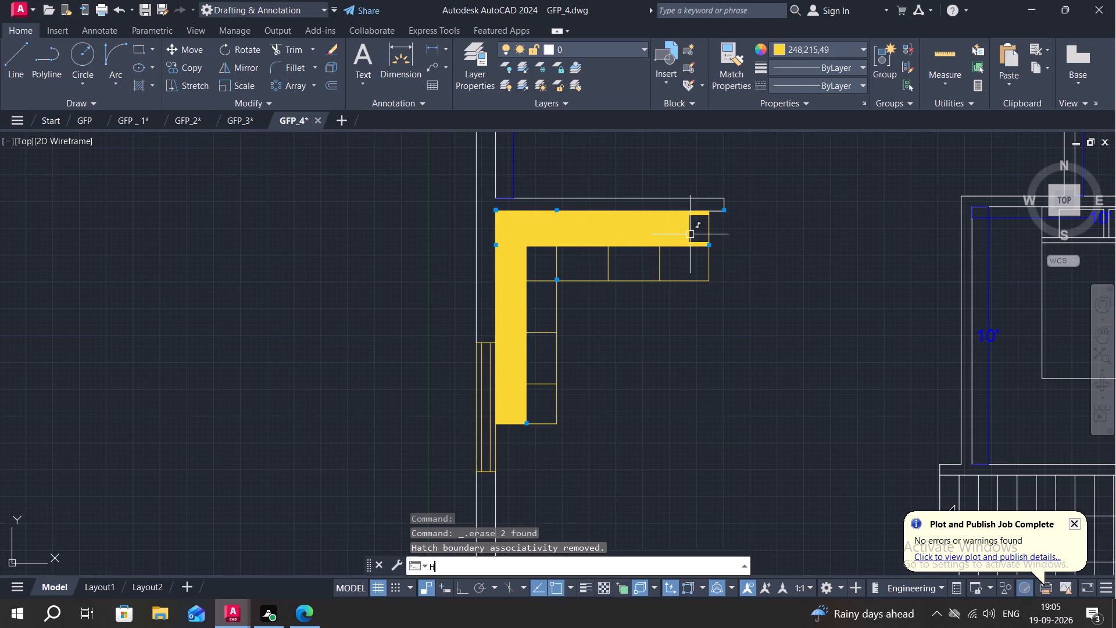
{"action": "left_click", "coordinate": [698, 229]}
{"action": "key", "text": "Escape"}
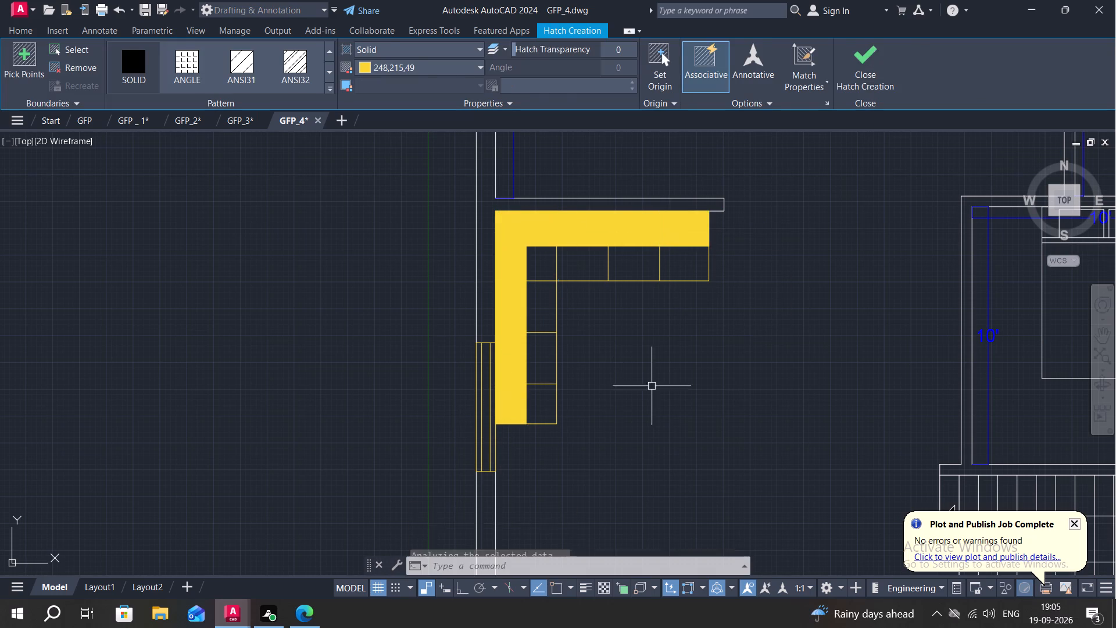
Hatch the inner row of cells along both arms of the L-shaped unit solid in colour 248,246,176.
{"action": "type", "text": "H"}
{"action": "key", "text": "space"}
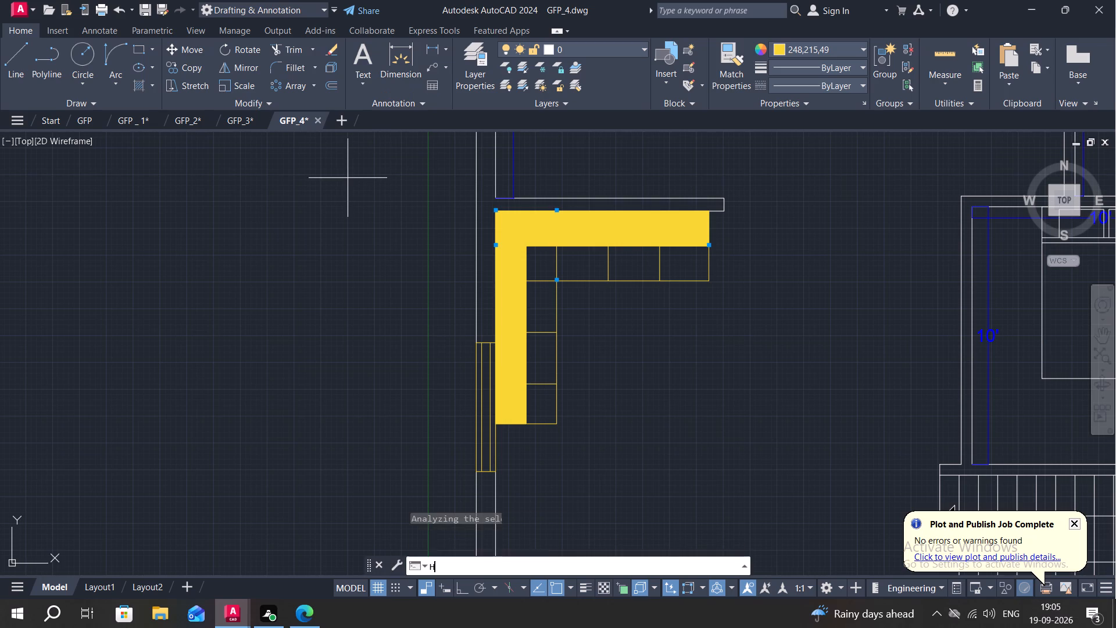
{"action": "left_click", "coordinate": [405, 67]}
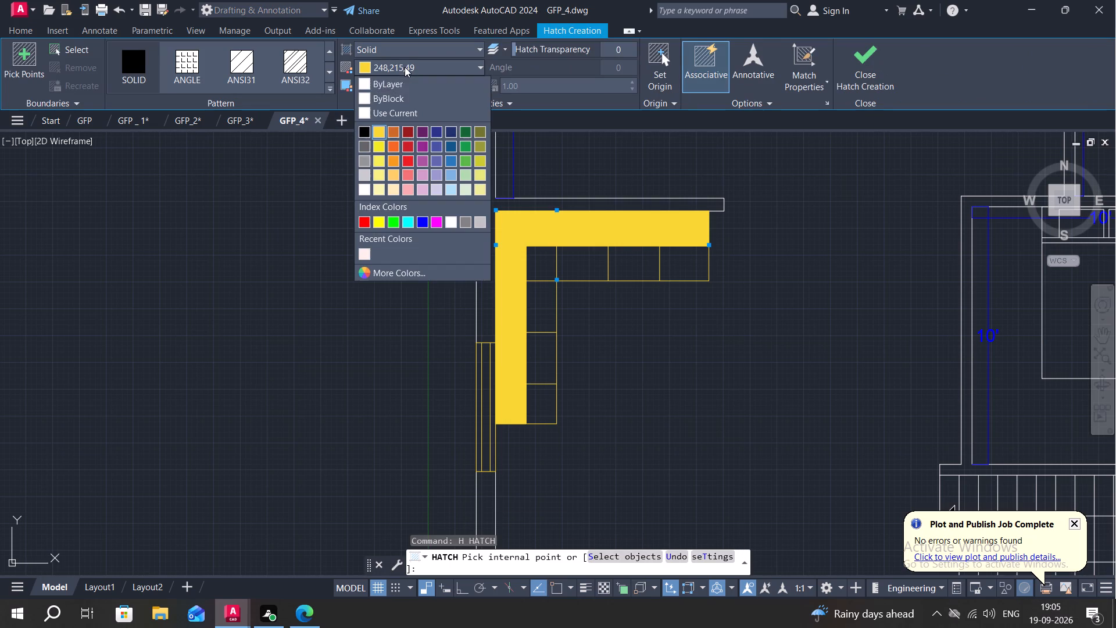
{"action": "left_click", "coordinate": [380, 186]}
{"action": "left_click", "coordinate": [545, 363]}
{"action": "left_click", "coordinate": [545, 402]}
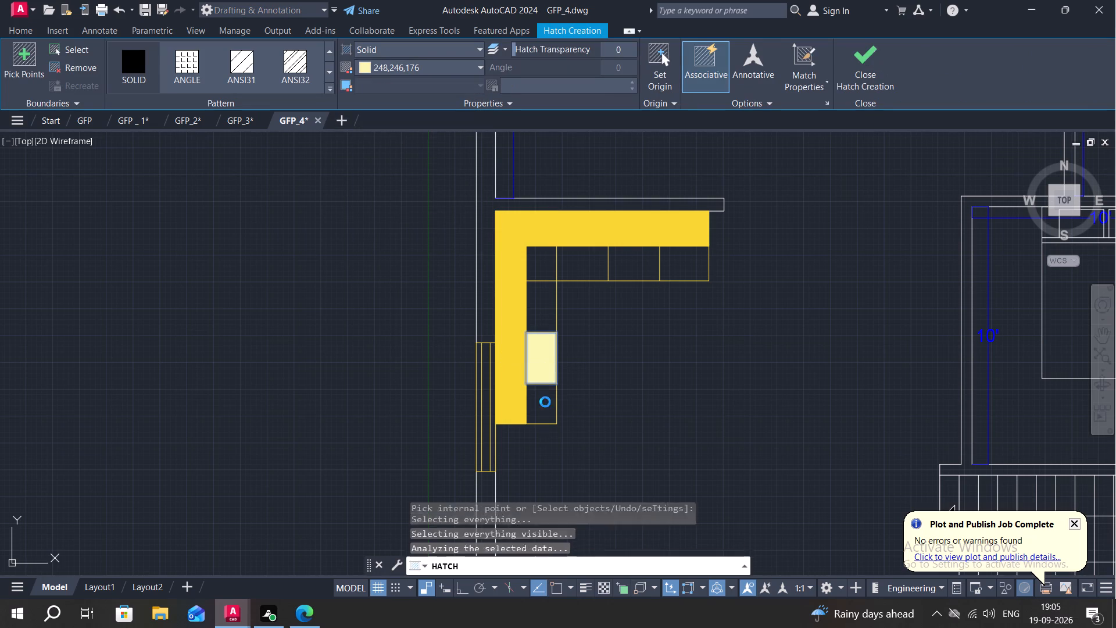
{"action": "left_click", "coordinate": [548, 300]}
{"action": "left_click", "coordinate": [549, 266]}
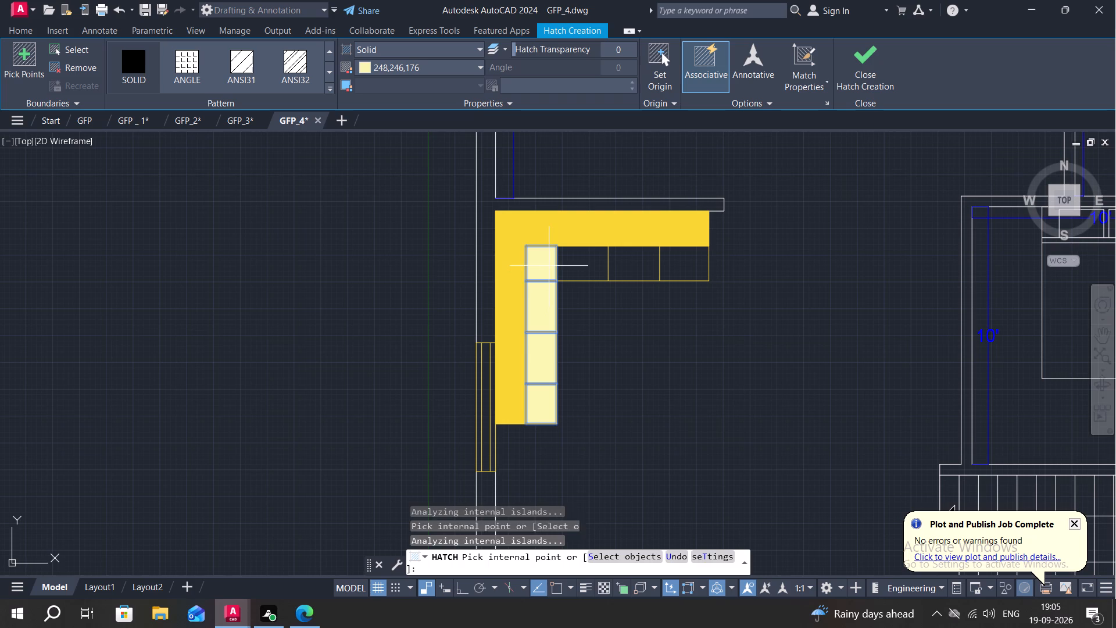
{"action": "left_click", "coordinate": [573, 268]}
{"action": "left_click", "coordinate": [629, 262]}
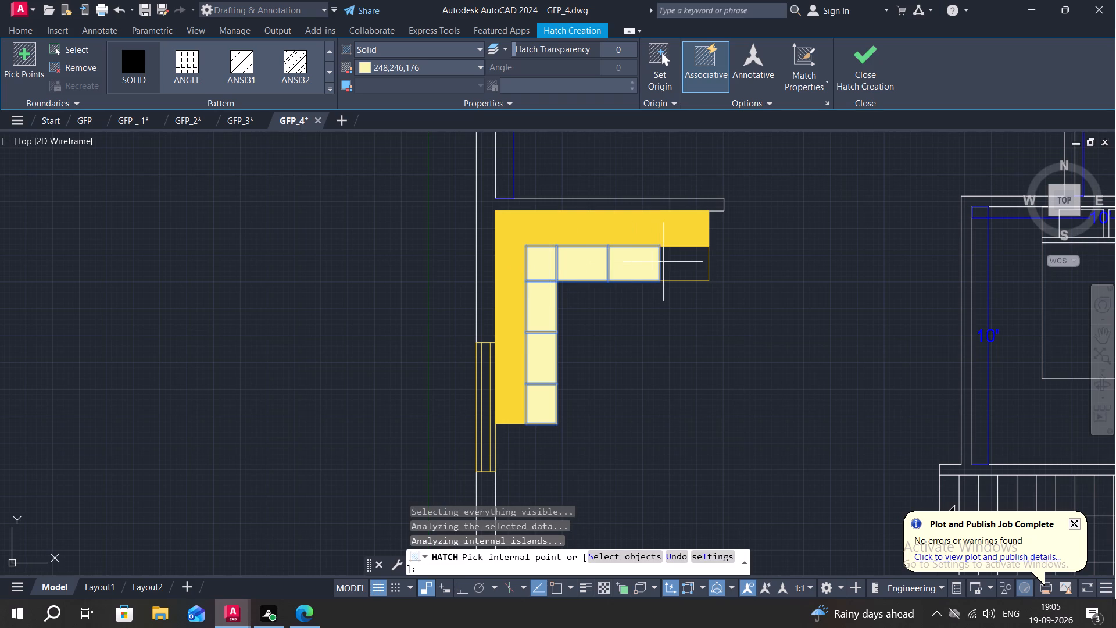
{"action": "left_click", "coordinate": [671, 262]}
{"action": "key", "text": "Escape"}
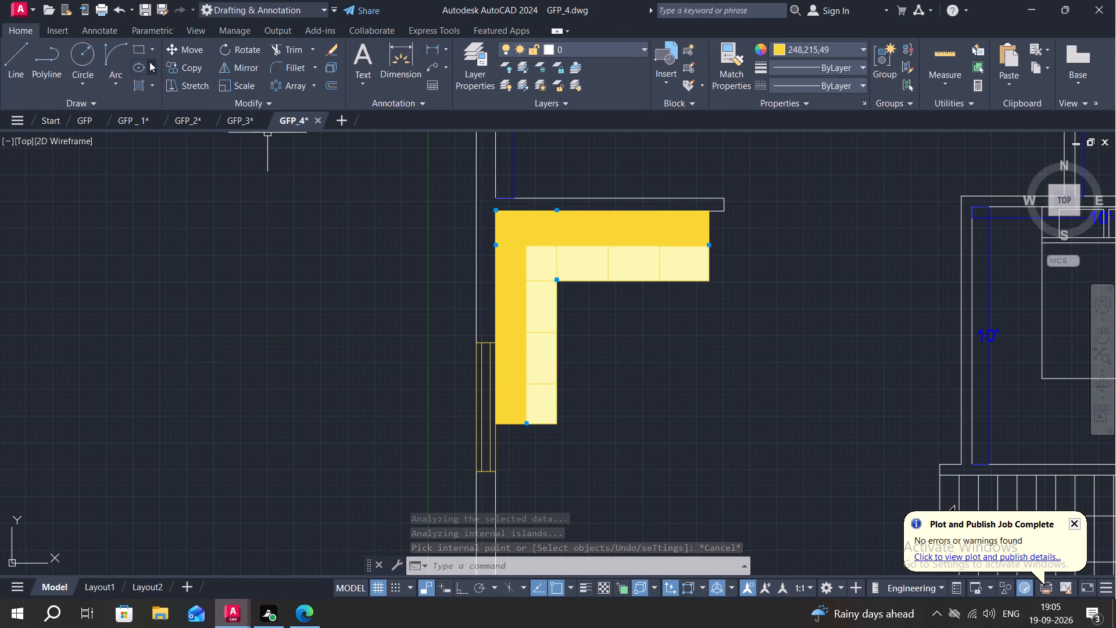
Draw a rectangular centre table in the open area inside the L-shaped unit.
{"action": "left_click", "coordinate": [142, 46]}
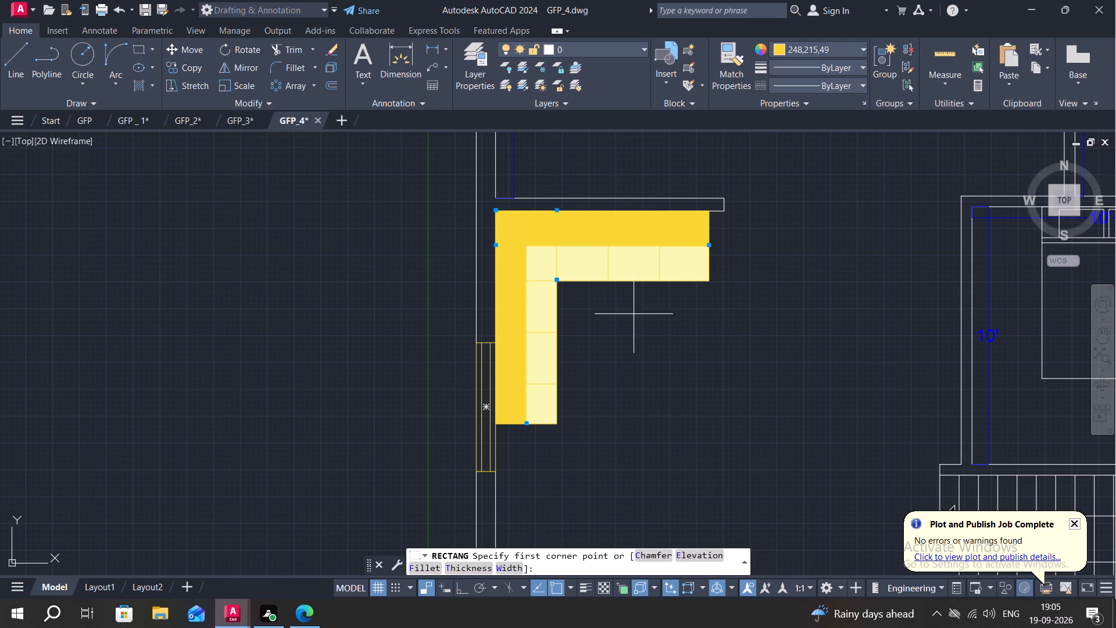
{"action": "left_click", "coordinate": [588, 309]}
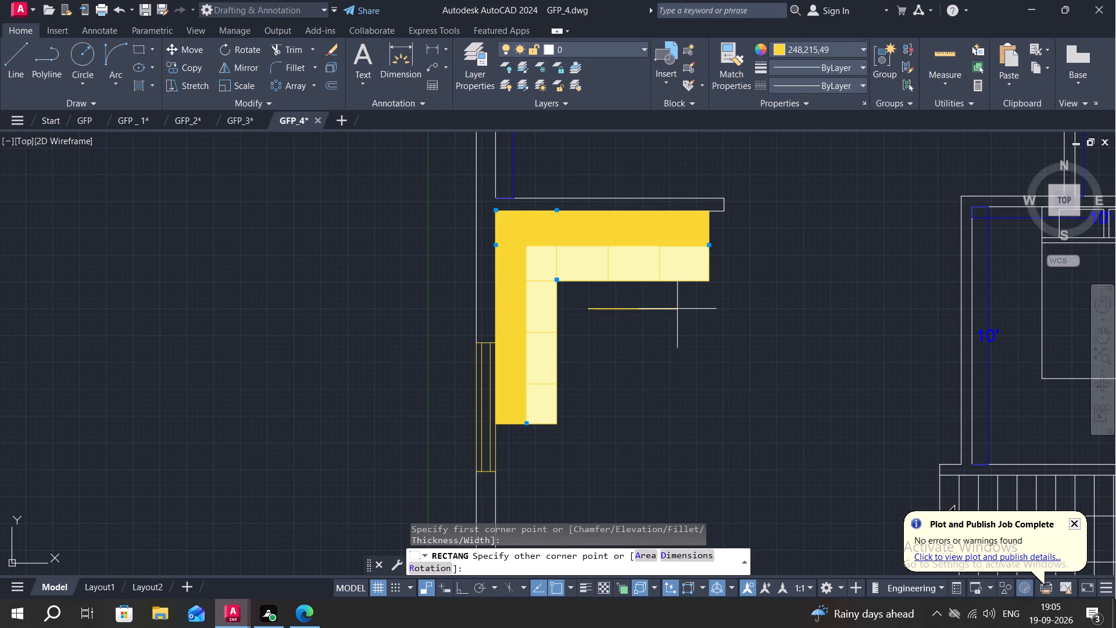
{"action": "left_click", "coordinate": [695, 381]}
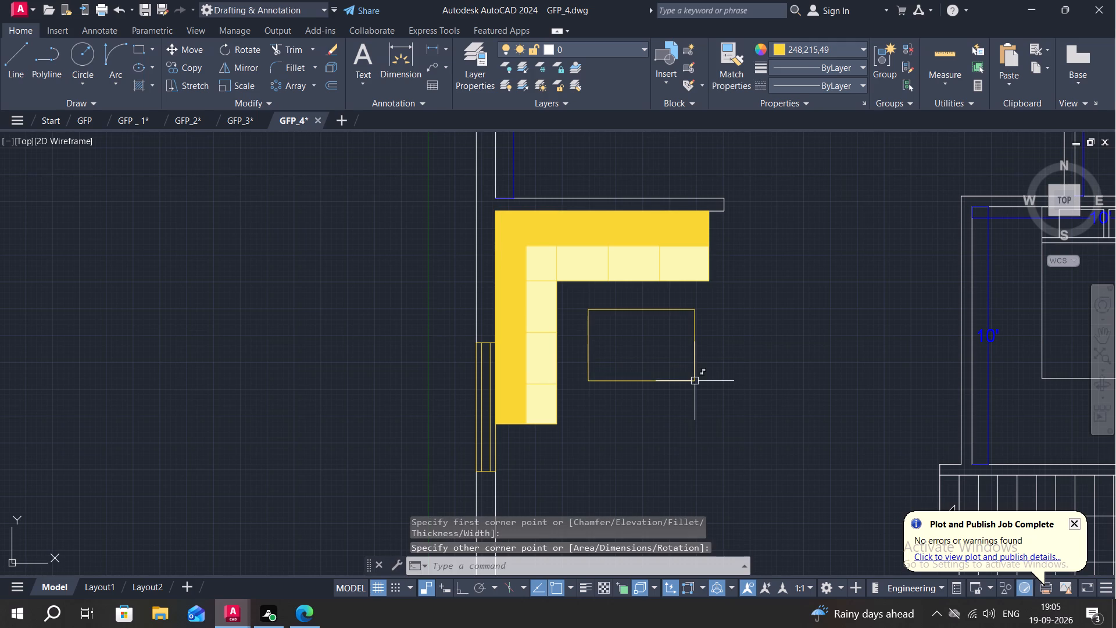
Hatch the centre table's rectangle solid in colour 241,235,31.
{"action": "type", "text": "H"}
{"action": "key", "text": "space"}
{"action": "left_click", "coordinate": [621, 344]}
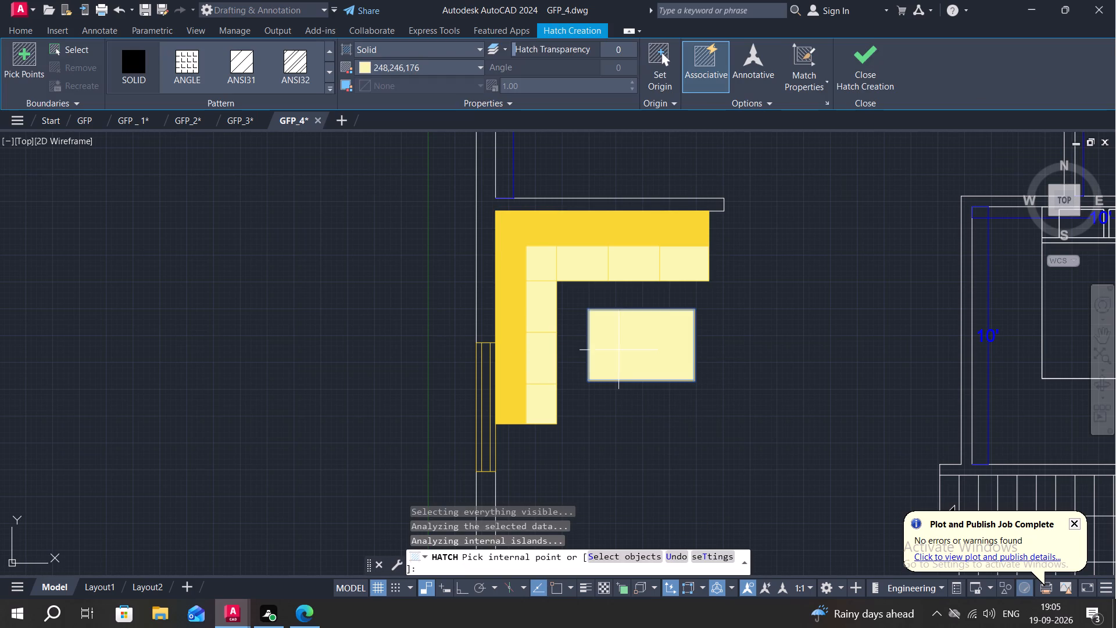
{"action": "left_click", "coordinate": [395, 66]}
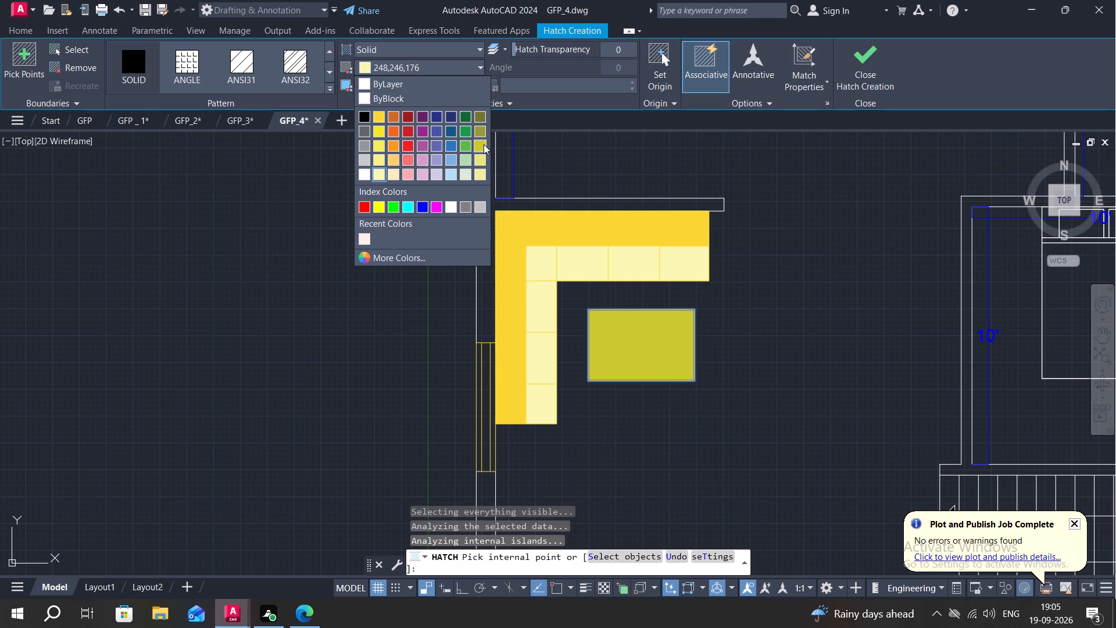
{"action": "left_click", "coordinate": [377, 132]}
{"action": "key", "text": "Escape"}
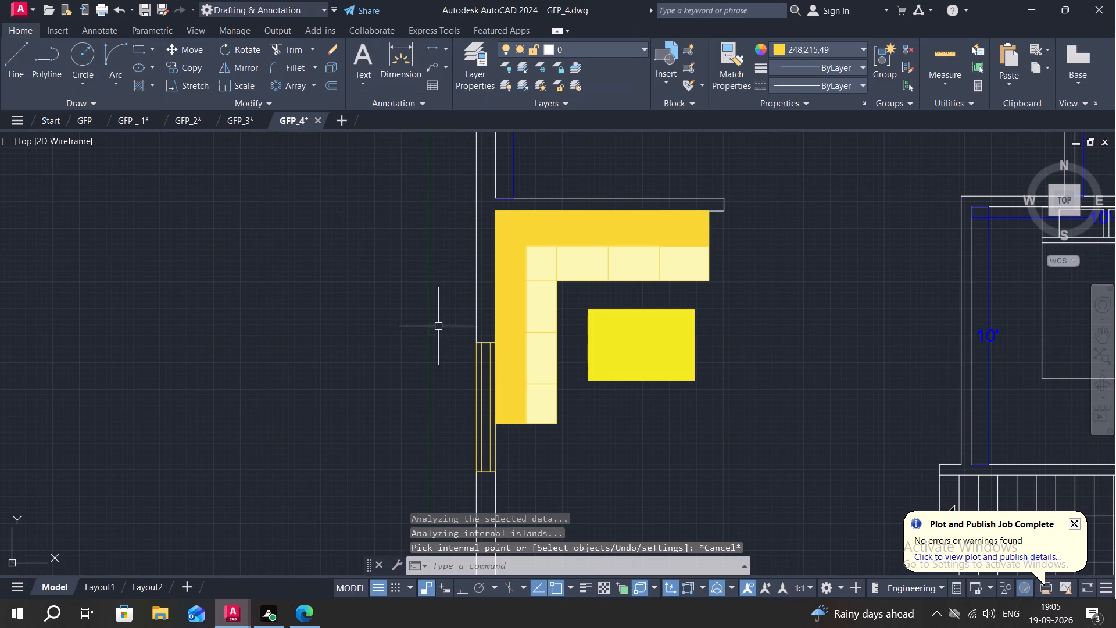
Hatch all the wood-grain strips of the dining tabletop solid in colour 248,153,30, leaving the chairs unfilled.
{"action": "scroll", "coordinate": [560, 338], "scroll_direction": "down", "scroll_amount": 1}
{"action": "scroll", "coordinate": [609, 351], "scroll_direction": "down", "scroll_amount": 1}
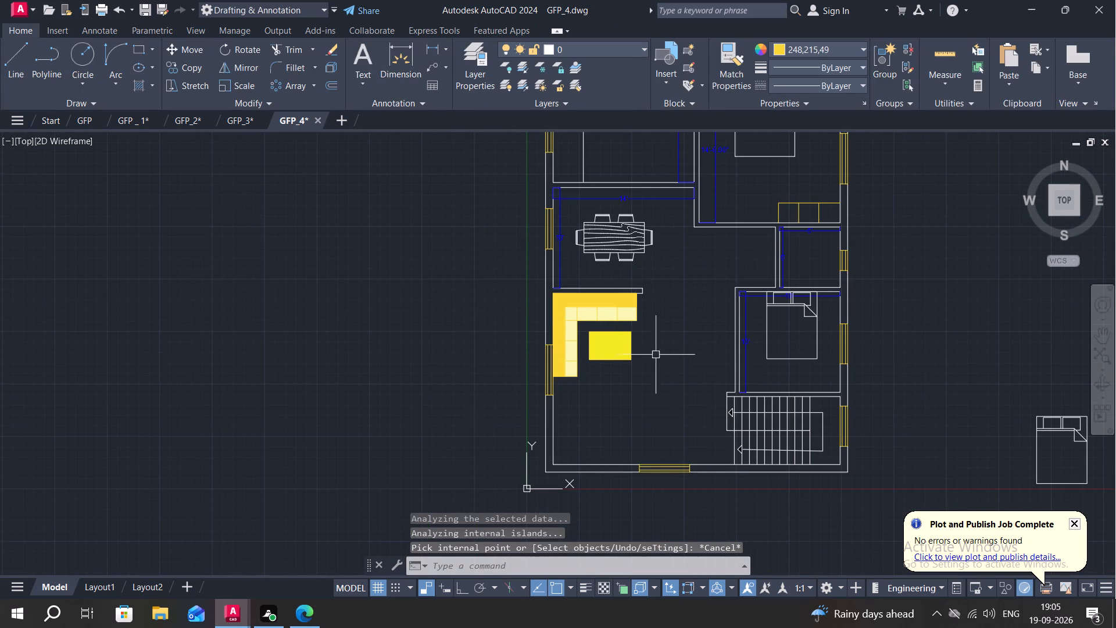
{"action": "scroll", "coordinate": [593, 232], "scroll_direction": "up", "scroll_amount": 2}
{"action": "left_click", "coordinate": [593, 232]}
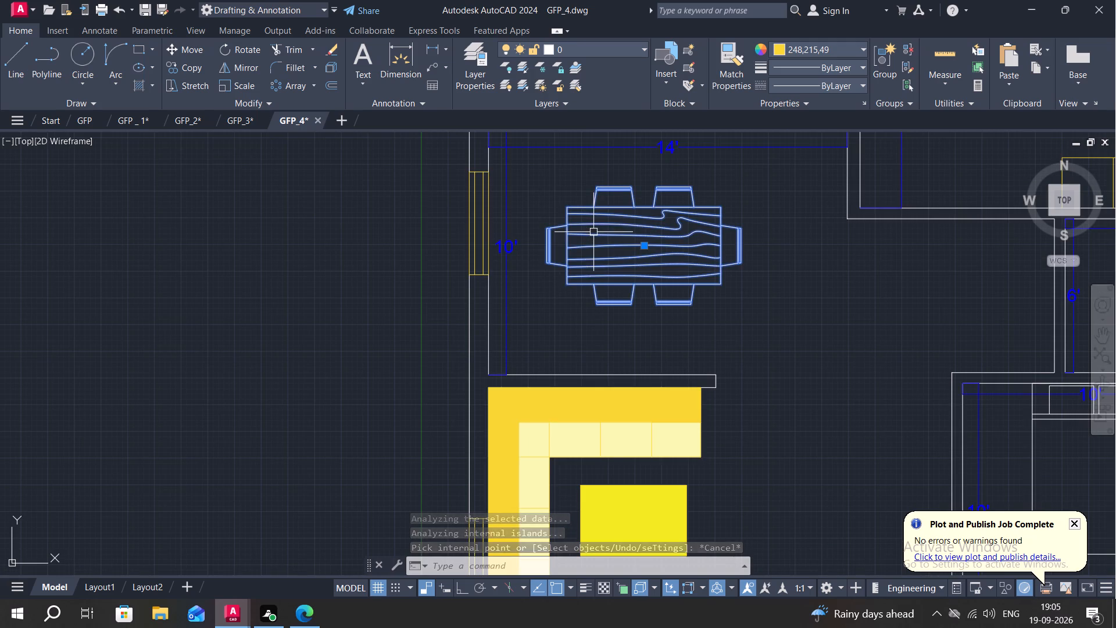
{"action": "type", "text": "H"}
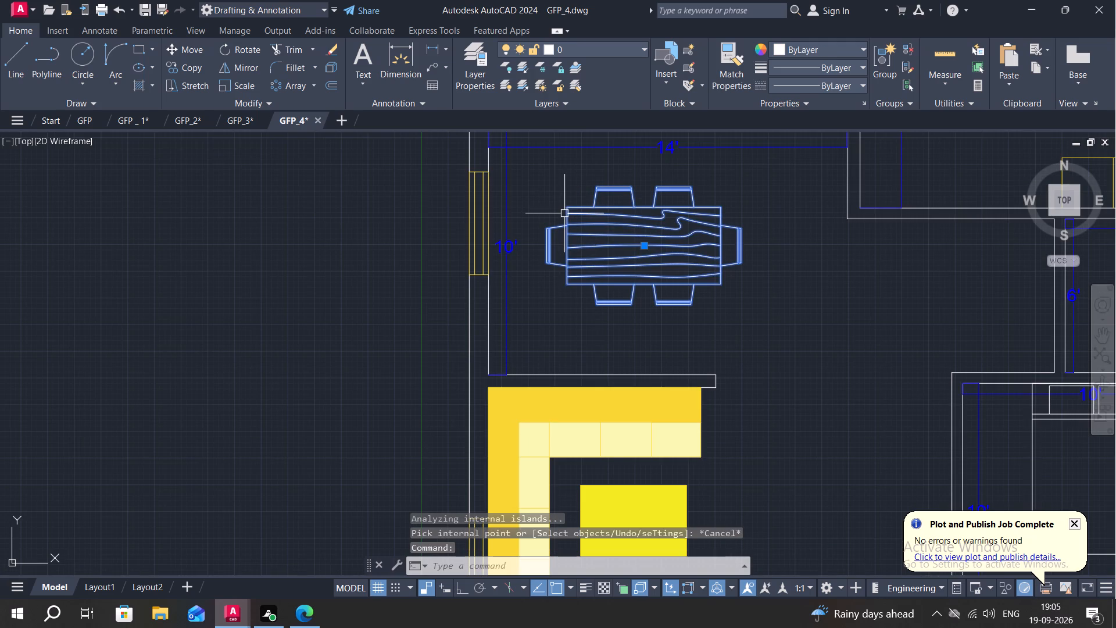
{"action": "key", "text": "space"}
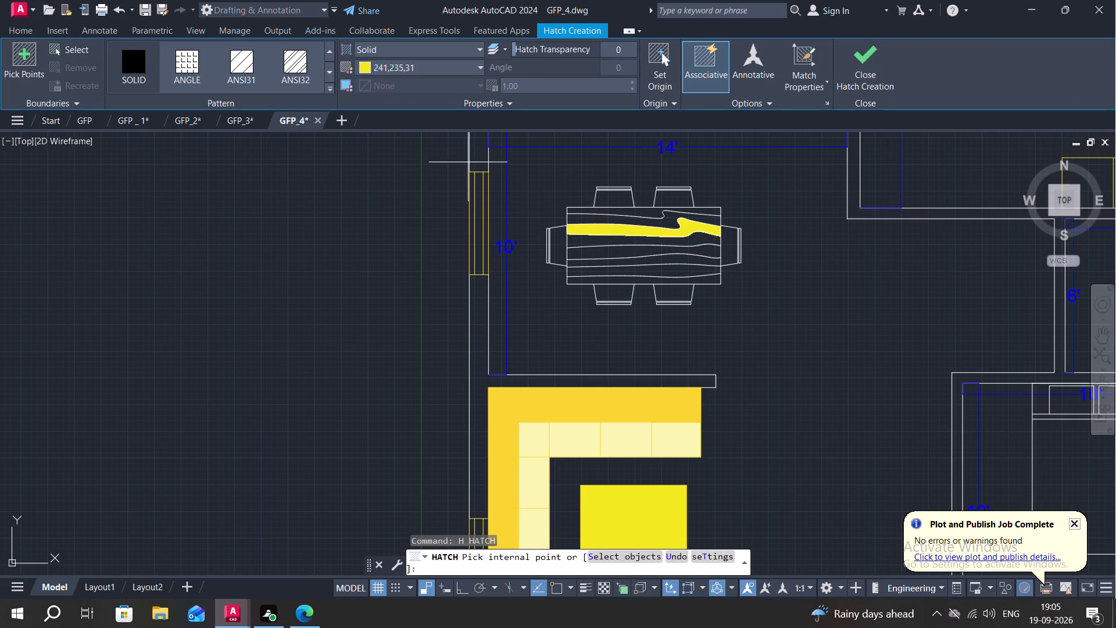
{"action": "left_click", "coordinate": [620, 212]}
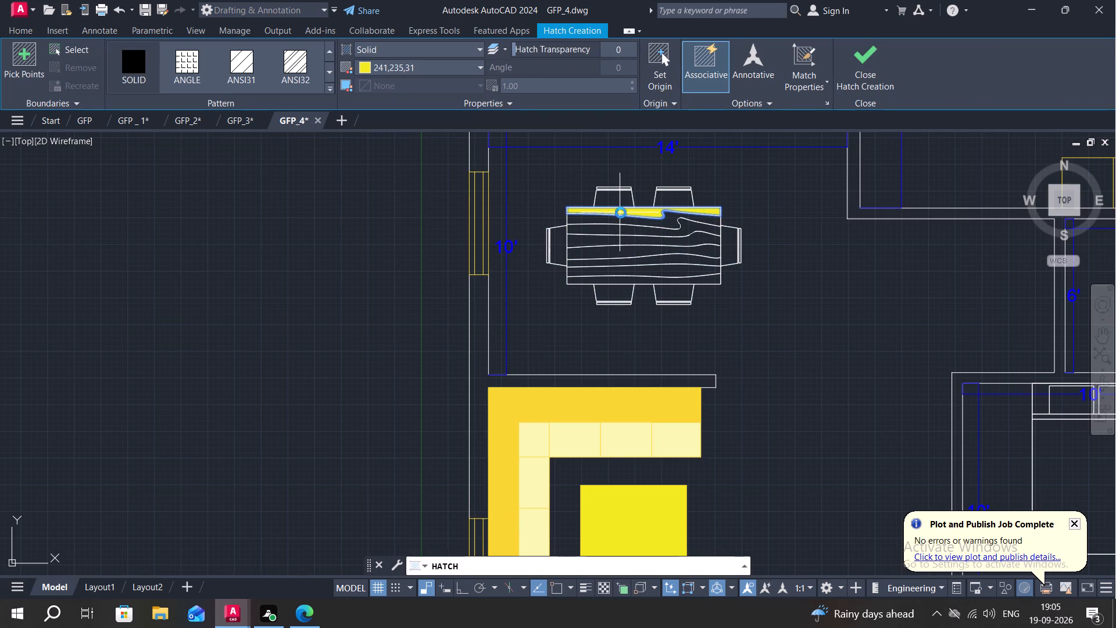
{"action": "left_click", "coordinate": [625, 219]}
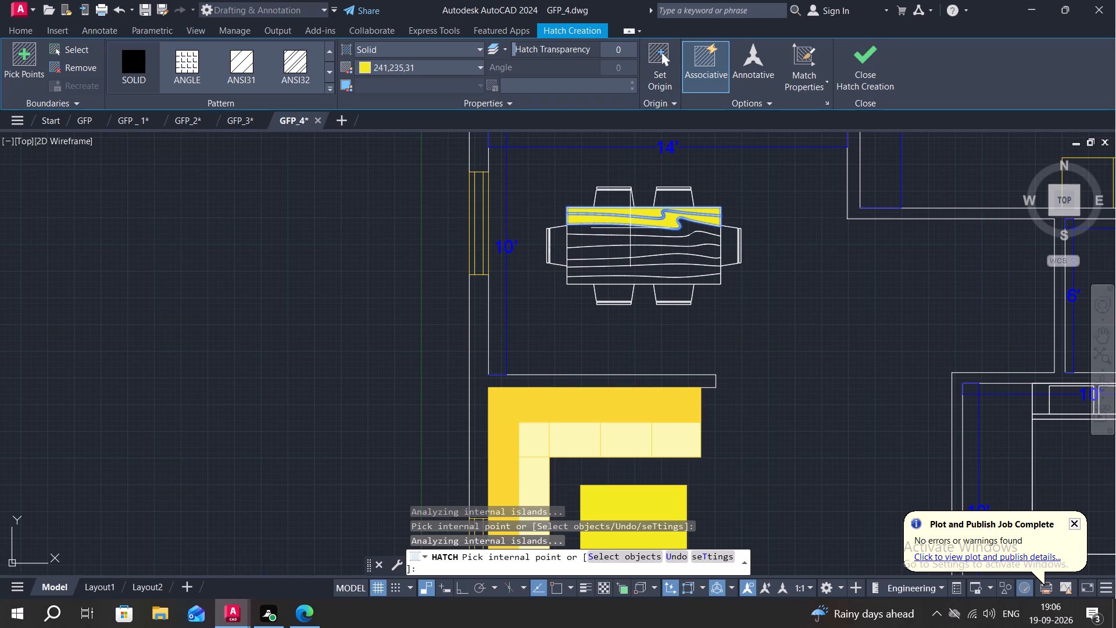
{"action": "left_click", "coordinate": [419, 70]}
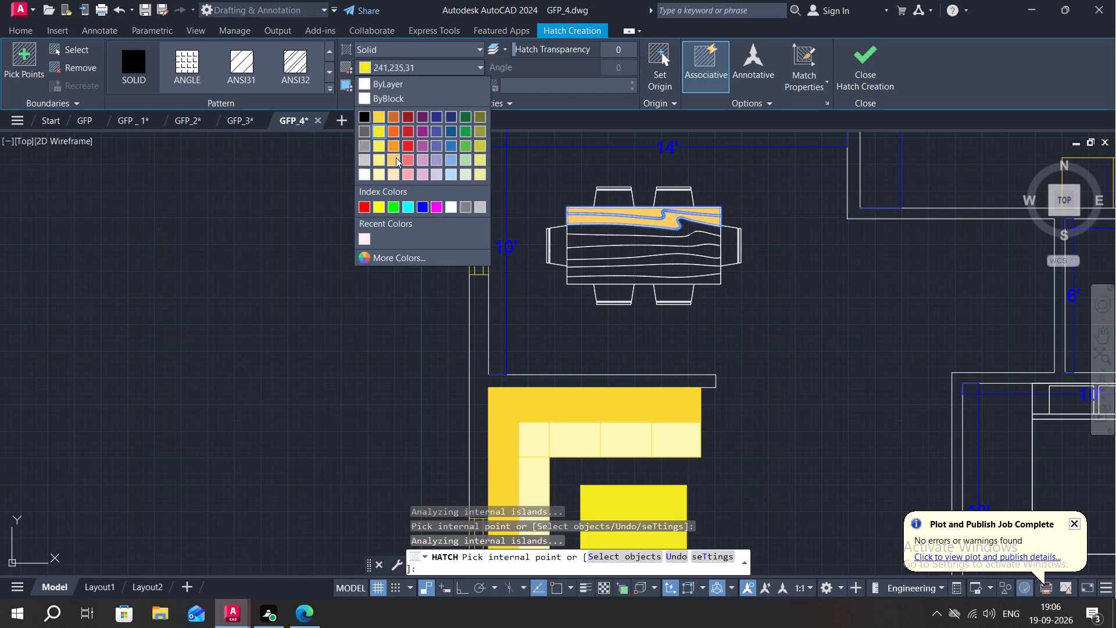
{"action": "left_click", "coordinate": [394, 149]}
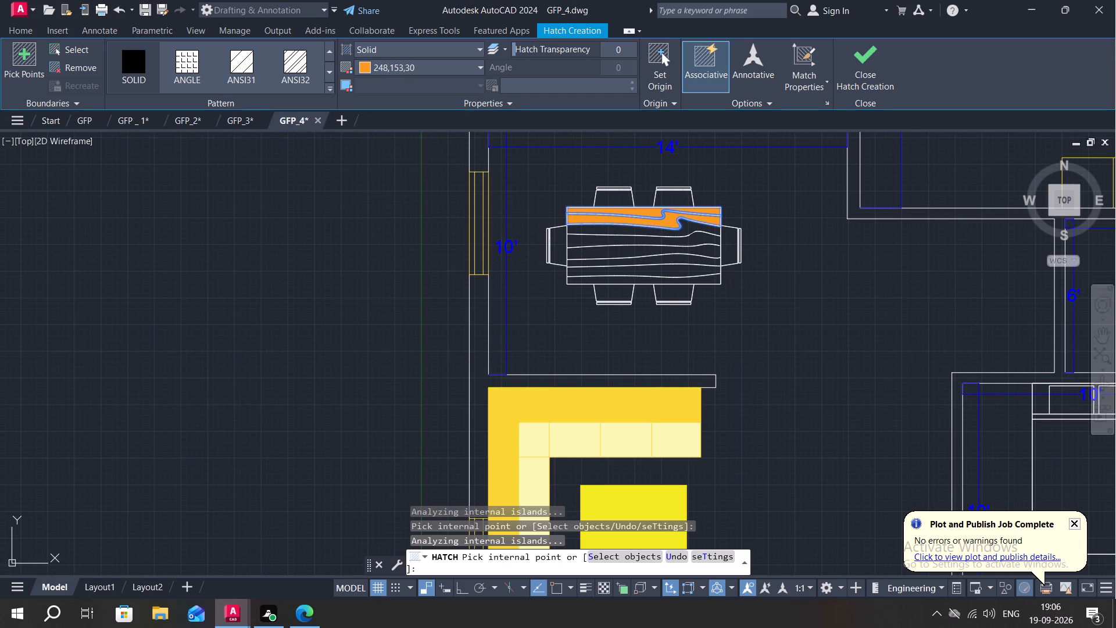
{"action": "left_click", "coordinate": [599, 230]}
{"action": "left_click", "coordinate": [611, 244]}
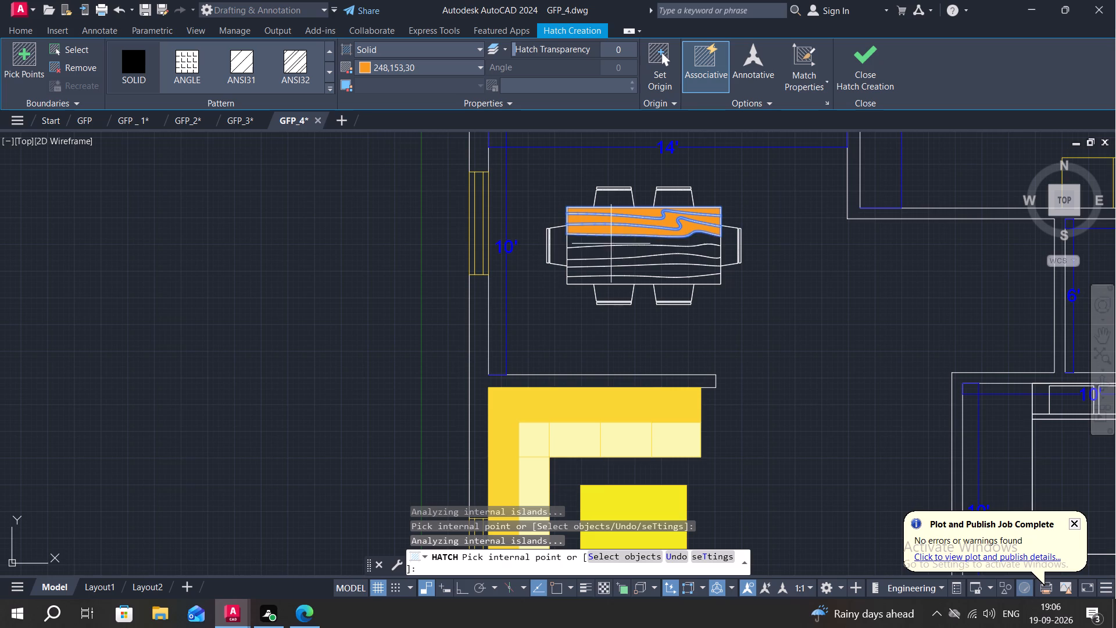
{"action": "left_click", "coordinate": [620, 252]}
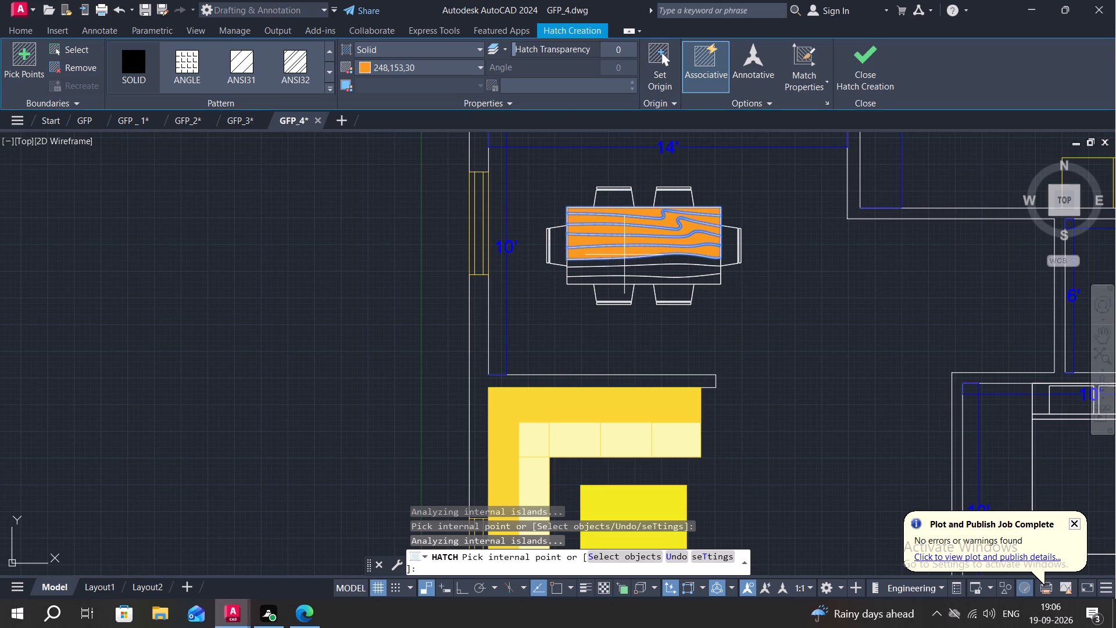
{"action": "left_click", "coordinate": [627, 259]}
{"action": "left_click", "coordinate": [635, 274]}
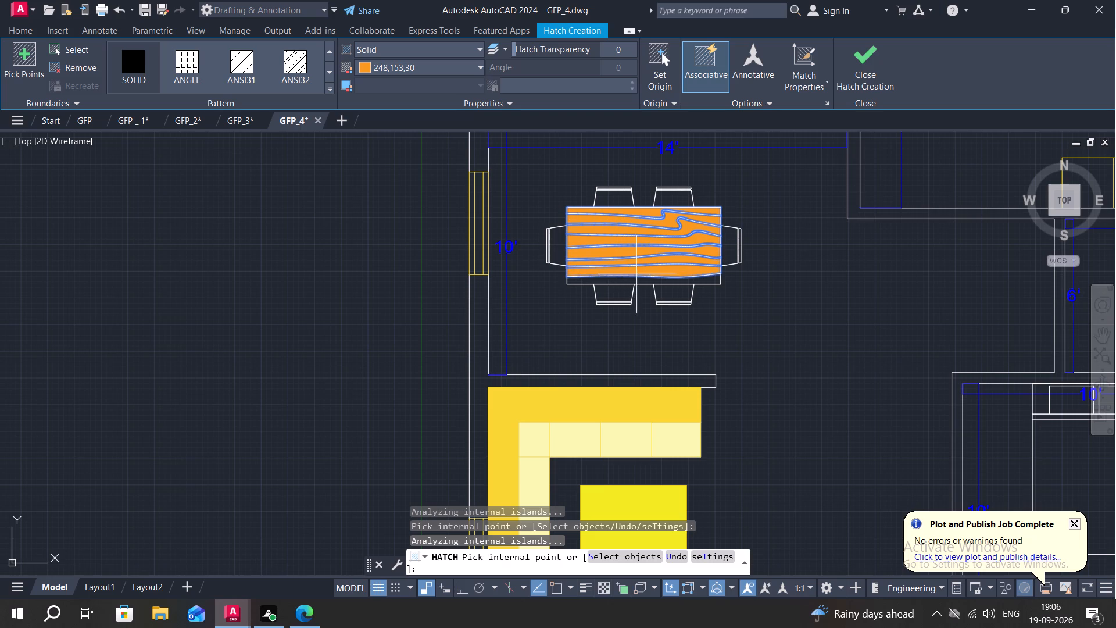
{"action": "left_click", "coordinate": [639, 279]}
{"action": "key", "text": "Escape"}
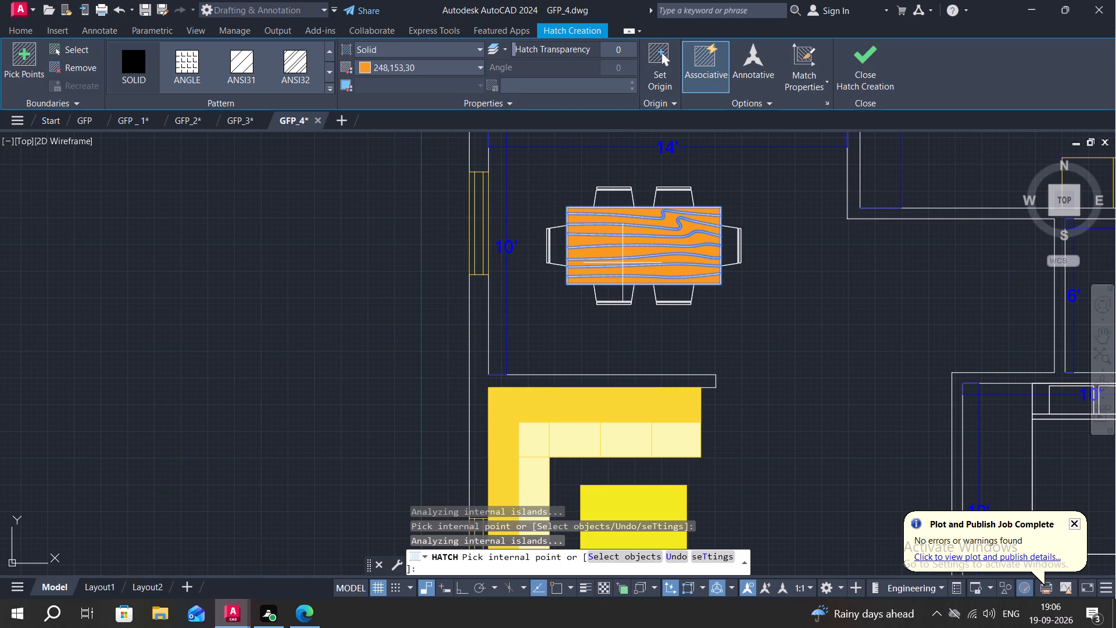
Set the spare door block outside the plan to Open 90º.
{"action": "scroll", "coordinate": [640, 291], "scroll_direction": "down", "scroll_amount": 2}
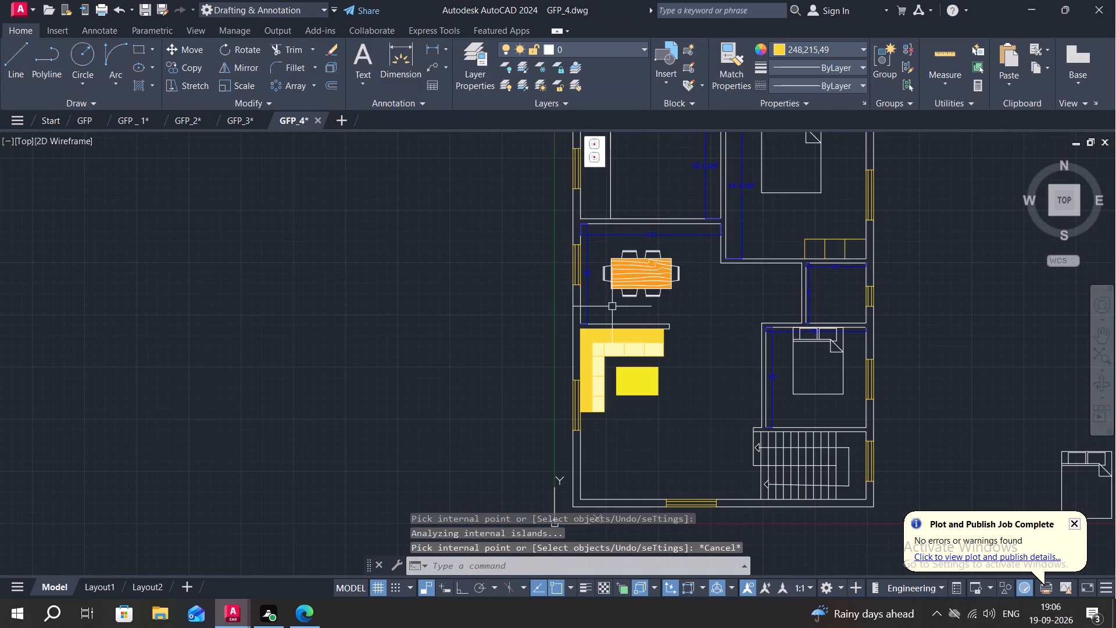
{"action": "middle_click_drag", "start_coordinate": [746, 326], "coordinate": [727, 322]}
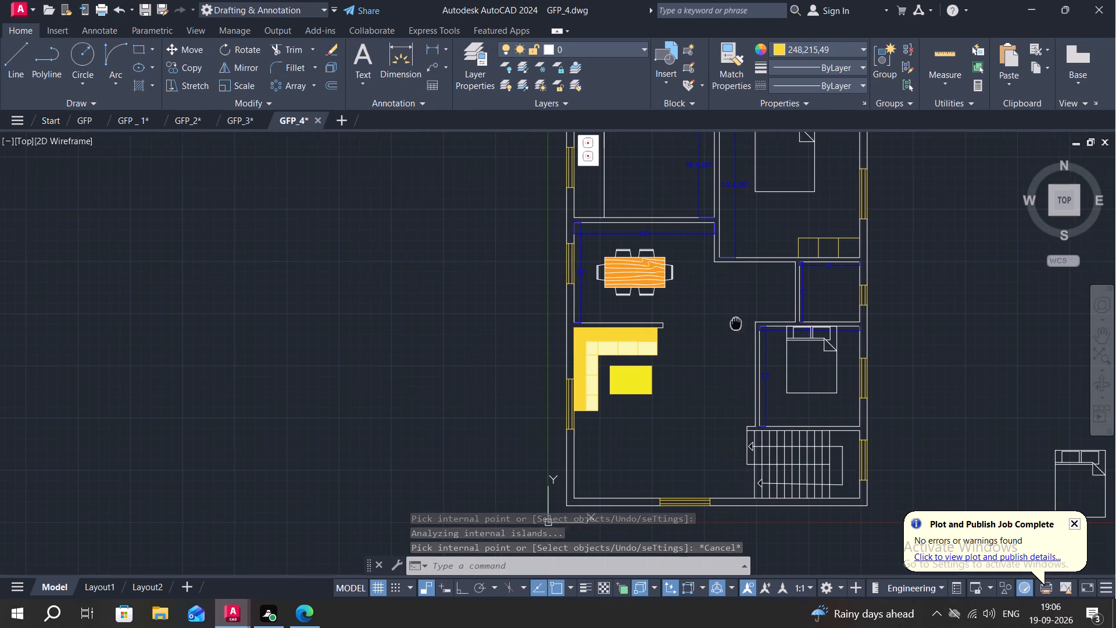
{"action": "middle_click_drag", "start_coordinate": [727, 322], "coordinate": [487, 276]}
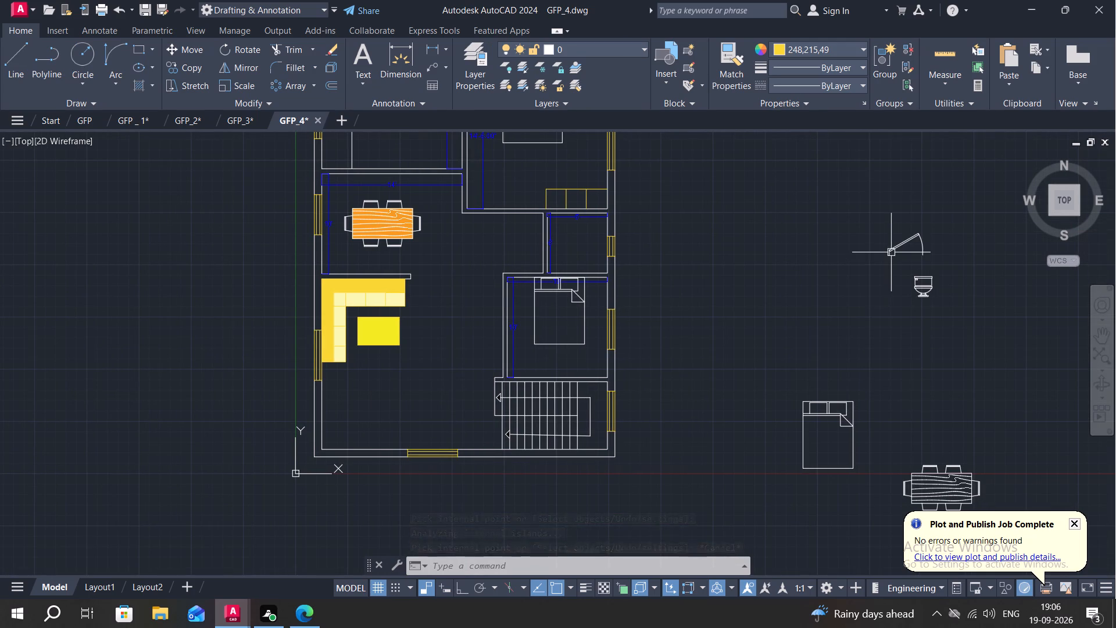
{"action": "left_click", "coordinate": [891, 252]}
{"action": "left_click", "coordinate": [884, 237]}
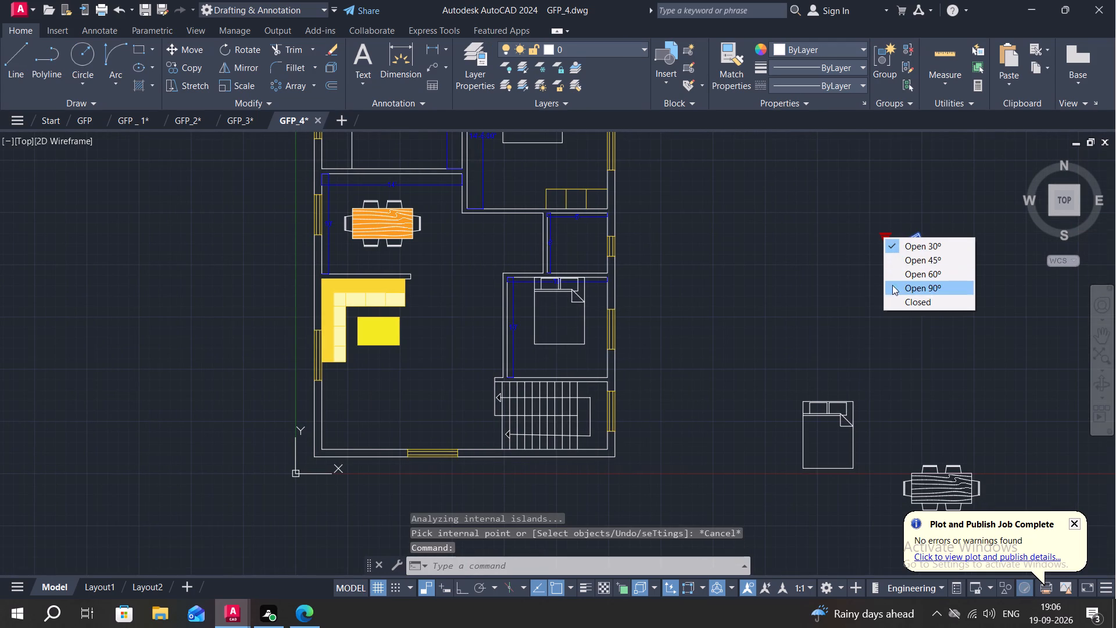
{"action": "left_click", "coordinate": [892, 288]}
{"action": "key", "text": "Escape"}
Copy the 90º door block from its hinge-side endpoint to the empty space between it and the floor plan.
{"action": "type", "text": "CO"}
{"action": "key", "text": "space"}
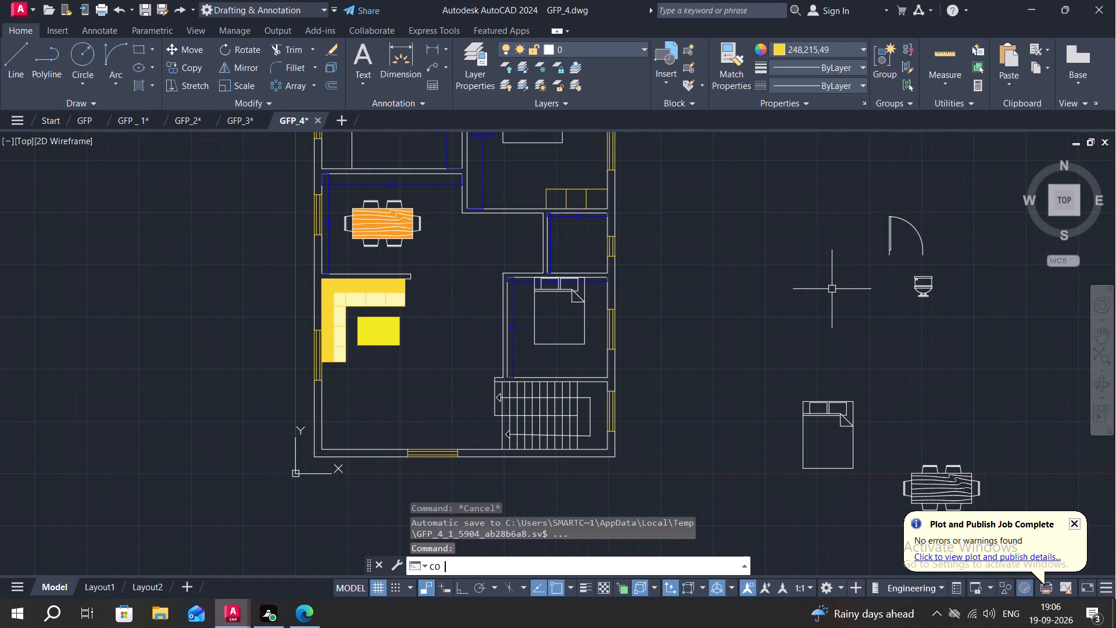
{"action": "left_click", "coordinate": [892, 240]}
{"action": "right_click", "coordinate": [892, 240]}
{"action": "scroll", "coordinate": [890, 256], "scroll_direction": "up", "scroll_amount": 2}
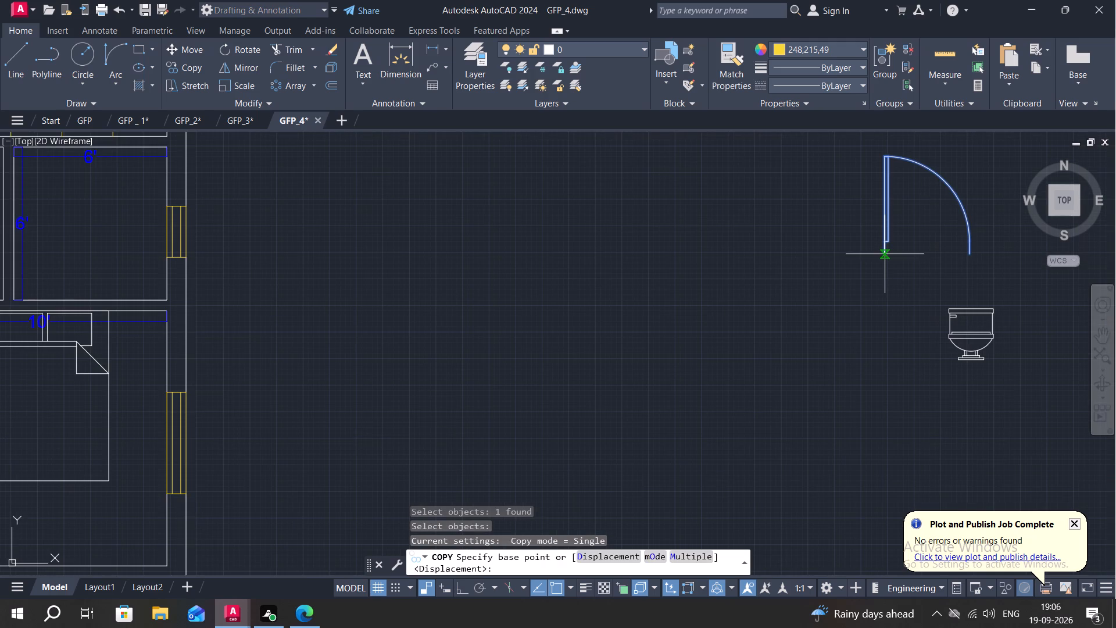
{"action": "left_click", "coordinate": [885, 257]}
{"action": "left_click", "coordinate": [639, 280]}
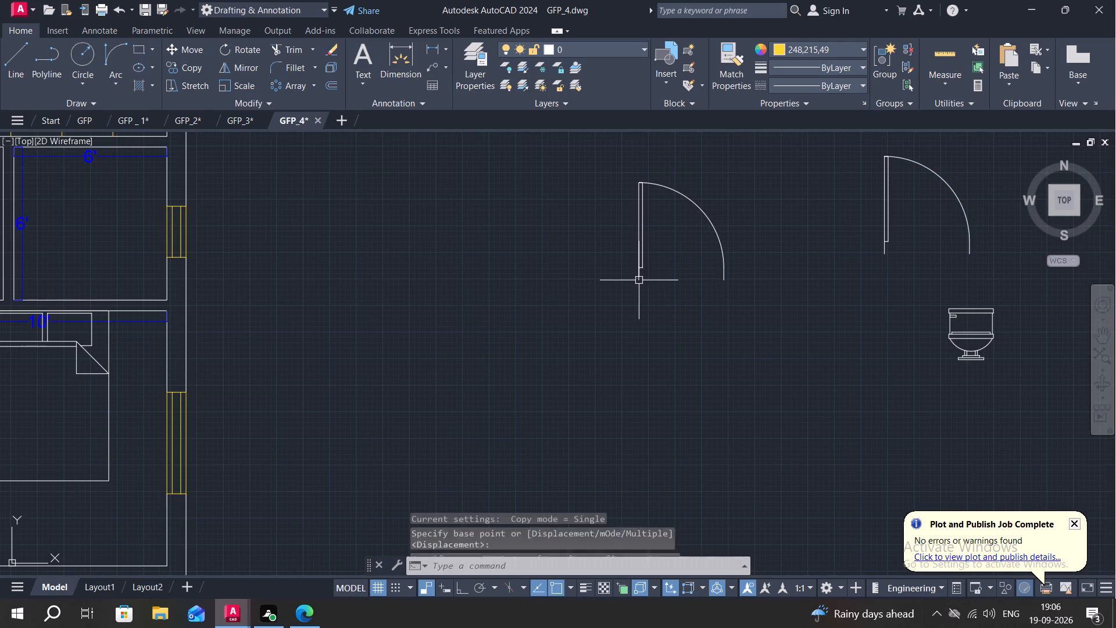
{"action": "key", "text": "Escape"}
Rotate the copied door 90° clockwise about its hinge-side endpoint with Ortho on.
{"action": "type", "text": "MI"}
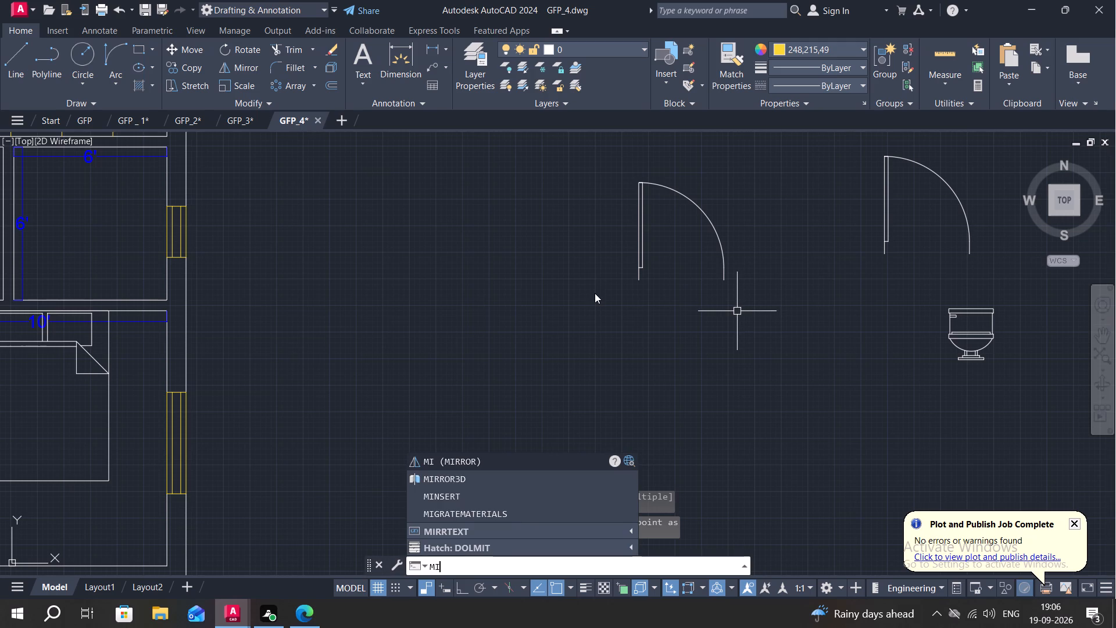
{"action": "key", "text": "Escape"}
{"action": "key", "text": "r"}
{"action": "type", "text": "O"}
{"action": "key", "text": "space"}
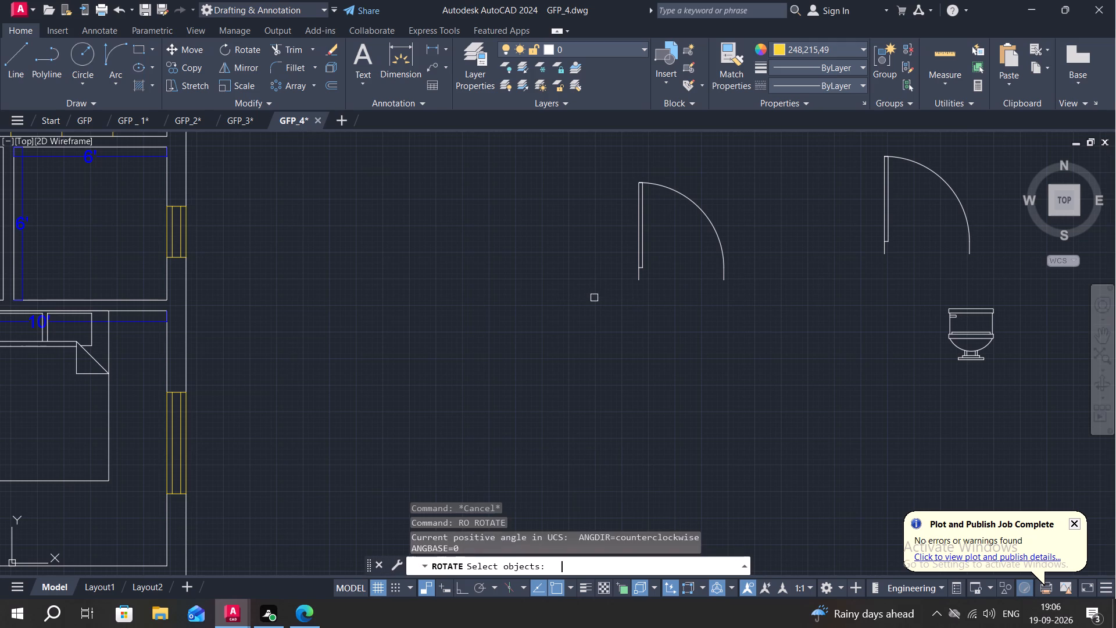
{"action": "left_click", "coordinate": [643, 224]}
{"action": "right_click", "coordinate": [643, 224]}
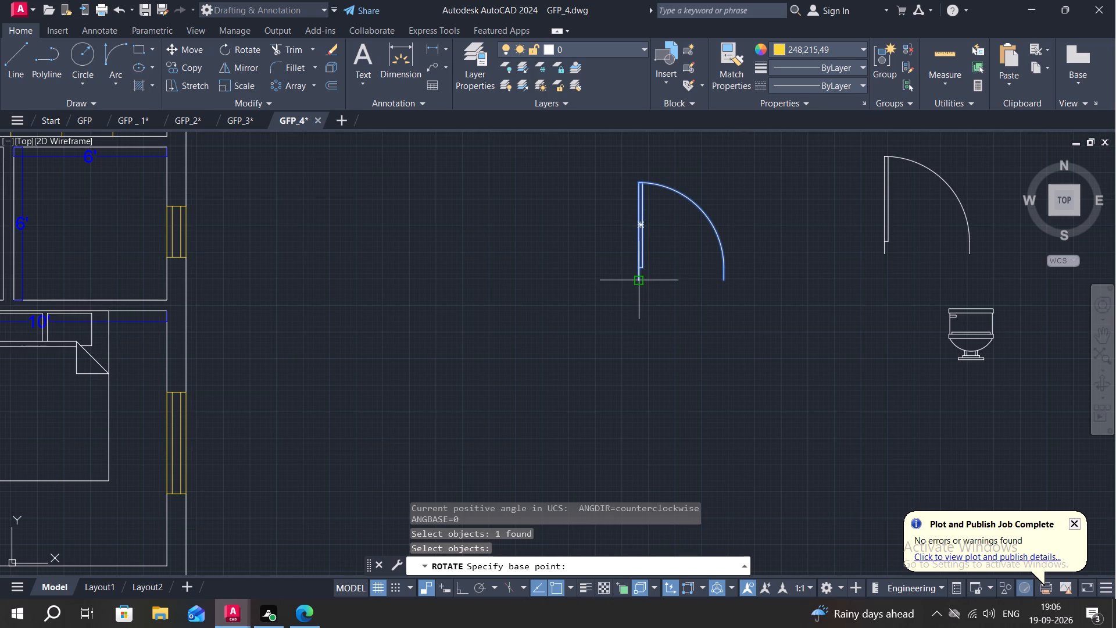
{"action": "left_click", "coordinate": [637, 280]}
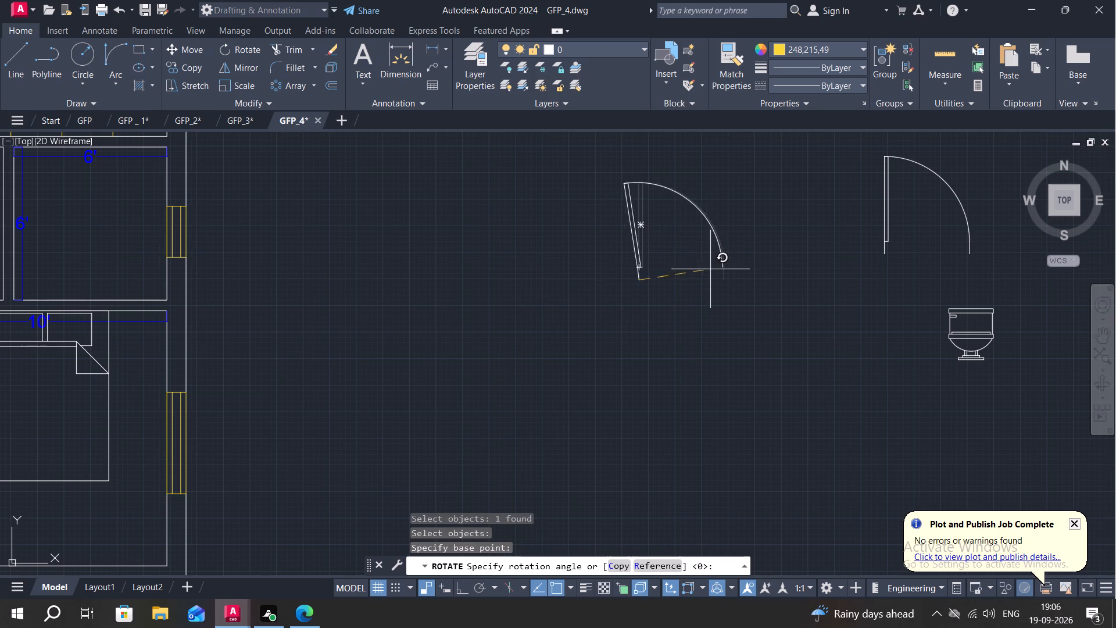
{"action": "key", "text": "F8"}
{"action": "left_click", "coordinate": [640, 359]}
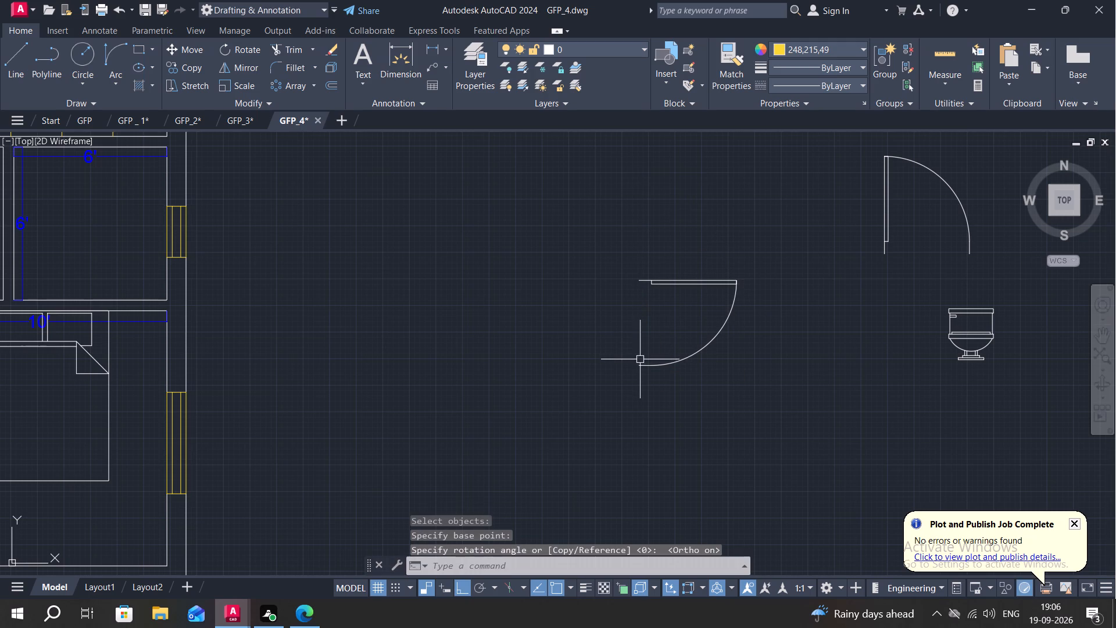
Mirror the rotated door across a horizontal line through its hinge-side endpoint, keeping the source door.
{"action": "type", "text": "MI"}
{"action": "key", "text": "space"}
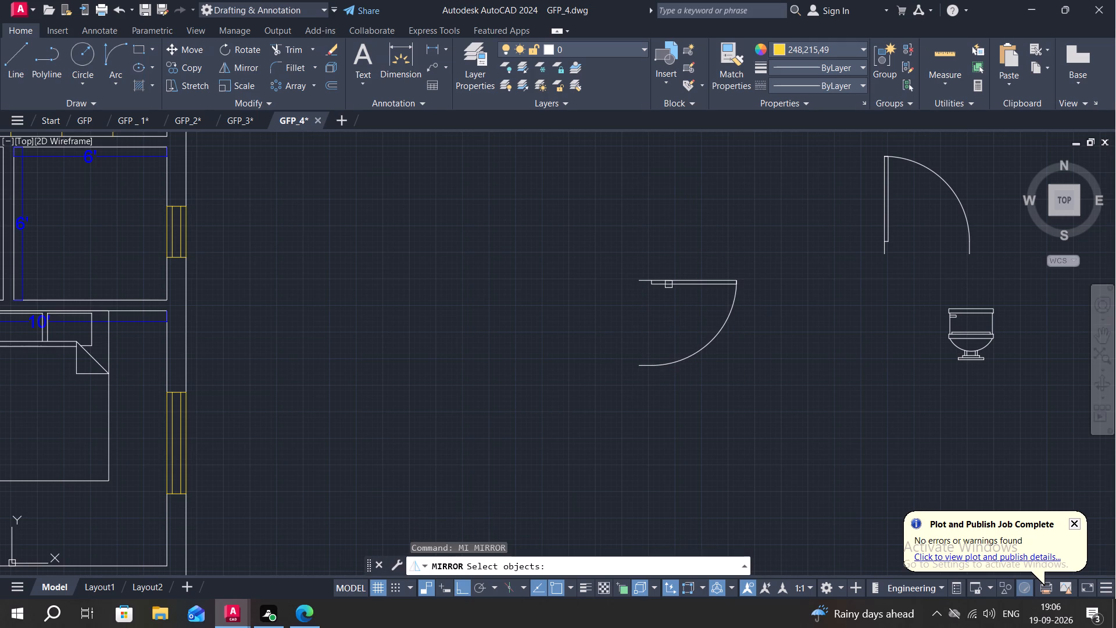
{"action": "left_click", "coordinate": [669, 281]}
{"action": "right_click", "coordinate": [667, 279]}
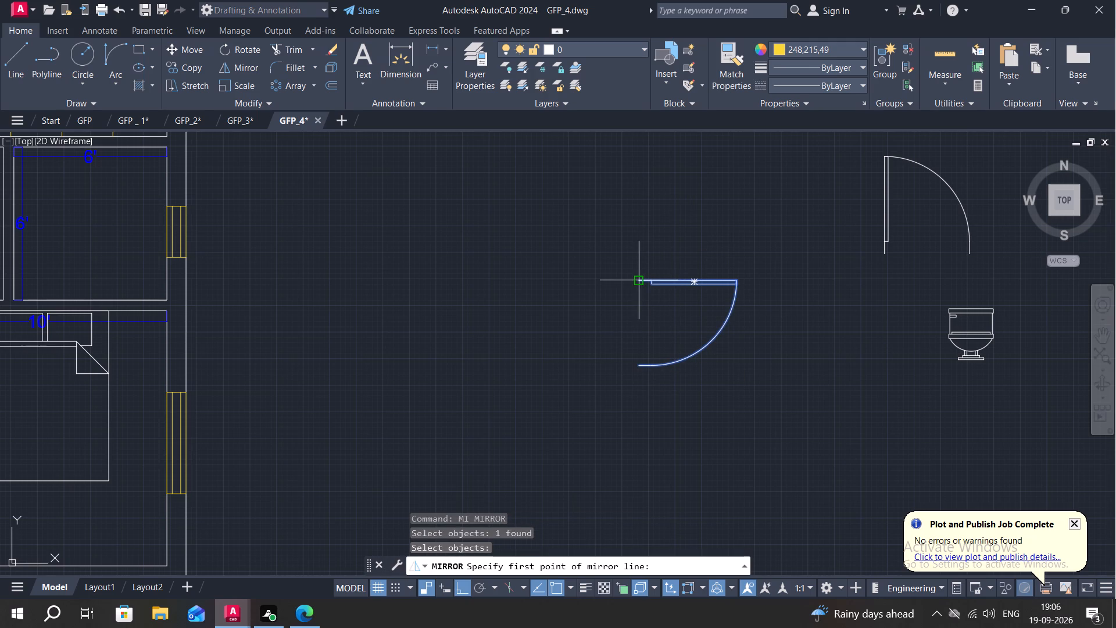
{"action": "left_click", "coordinate": [640, 281]}
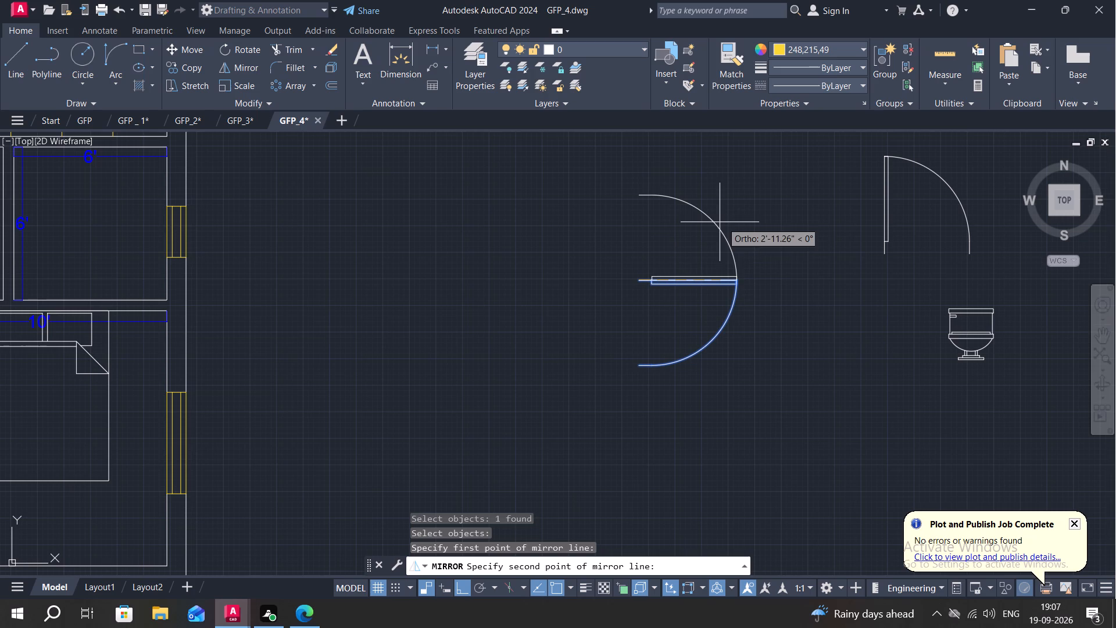
{"action": "left_click", "coordinate": [753, 233]}
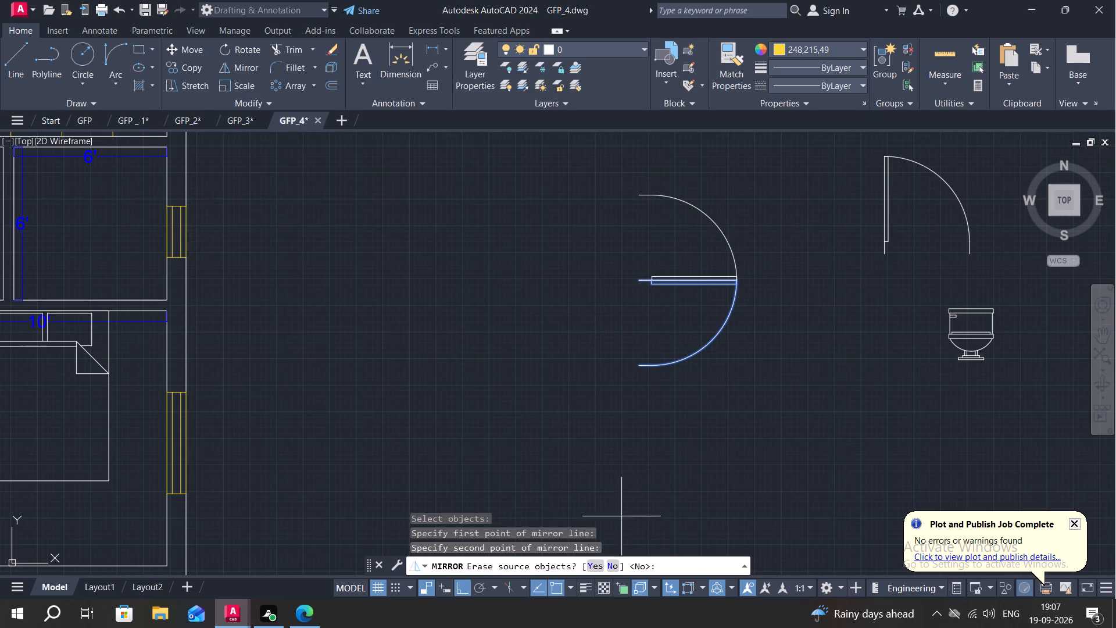
{"action": "left_click", "coordinate": [610, 568]}
Copy the upward-swinging mirrored door to the west wall of the bedroom above the staircase, near its lower corner.
{"action": "type", "text": "CO"}
{"action": "key", "text": "space"}
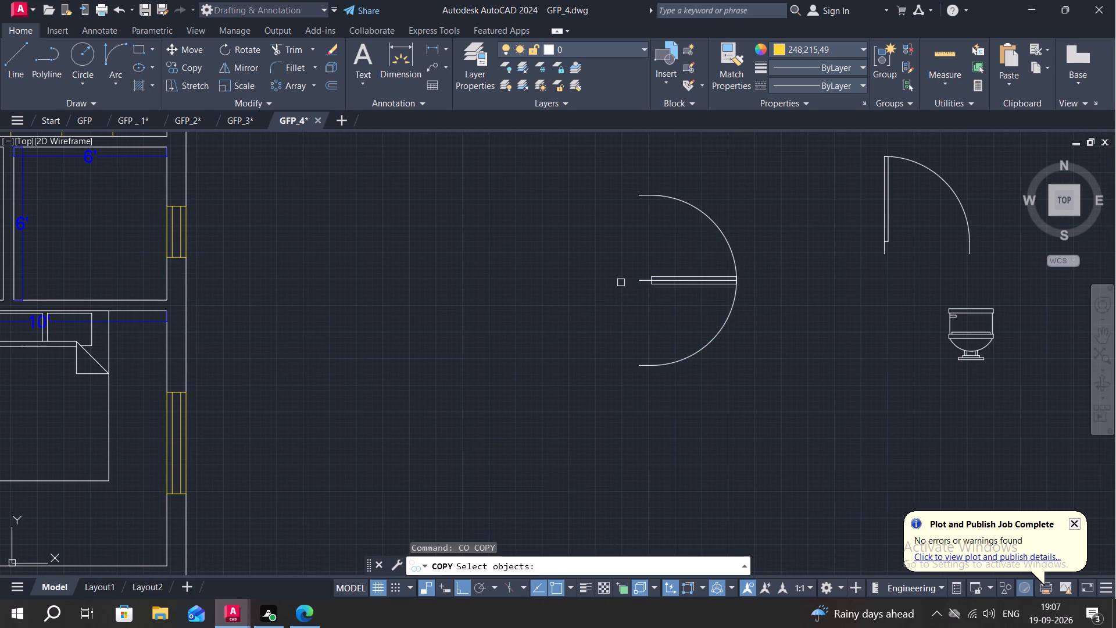
{"action": "left_click", "coordinate": [639, 280]}
{"action": "right_click", "coordinate": [639, 280]}
{"action": "left_click", "coordinate": [639, 280]}
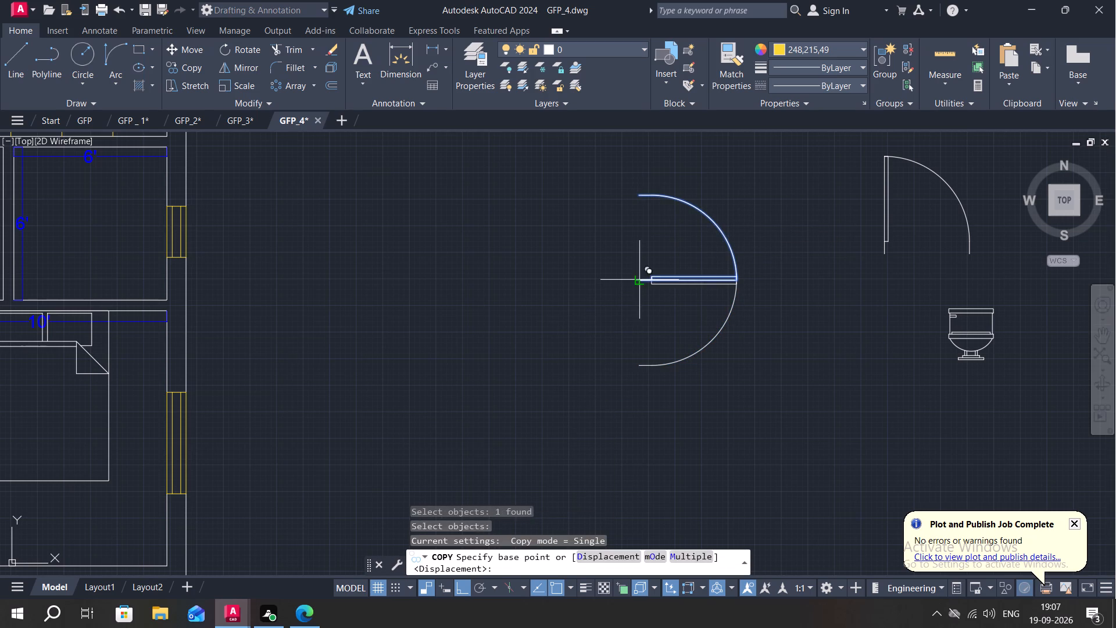
{"action": "middle_click_drag", "start_coordinate": [491, 364], "coordinate": [505, 359]}
{"action": "key", "text": "F8"}
{"action": "middle_click_drag", "start_coordinate": [484, 359], "coordinate": [516, 277]}
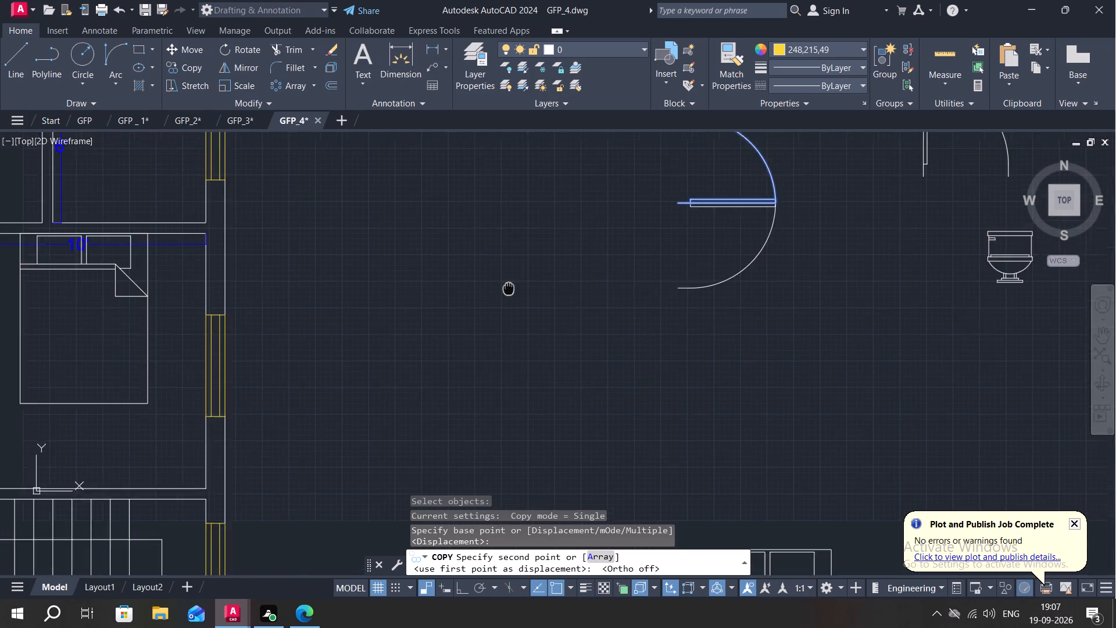
{"action": "scroll", "coordinate": [442, 375], "scroll_direction": "down", "scroll_amount": 2}
{"action": "middle_click_drag", "start_coordinate": [364, 390], "coordinate": [547, 355]}
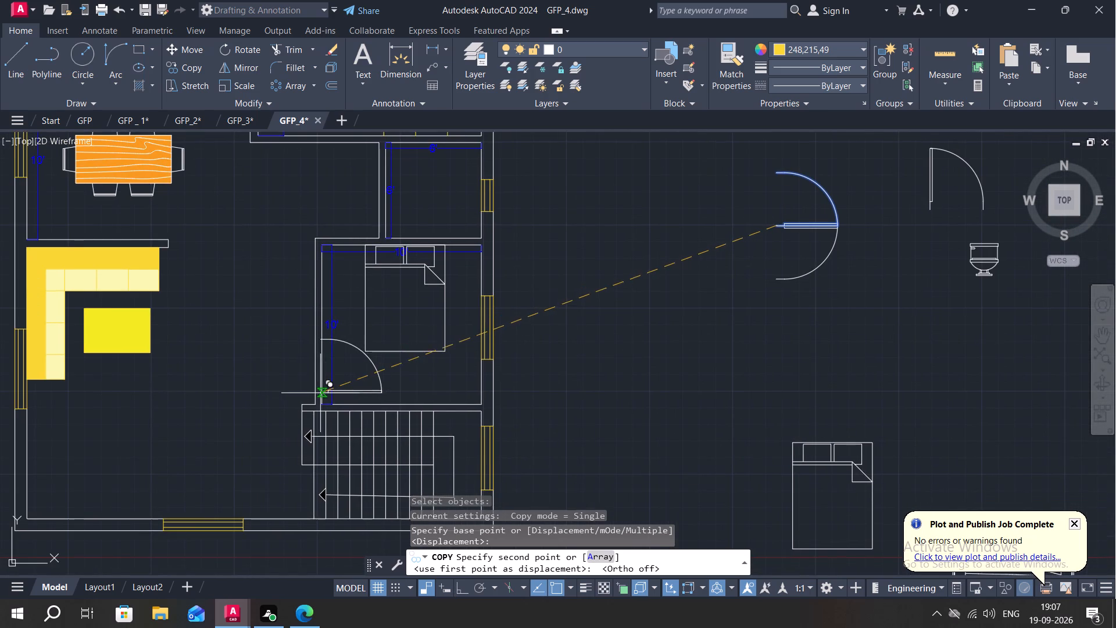
{"action": "scroll", "coordinate": [319, 392], "scroll_direction": "up", "scroll_amount": 2}
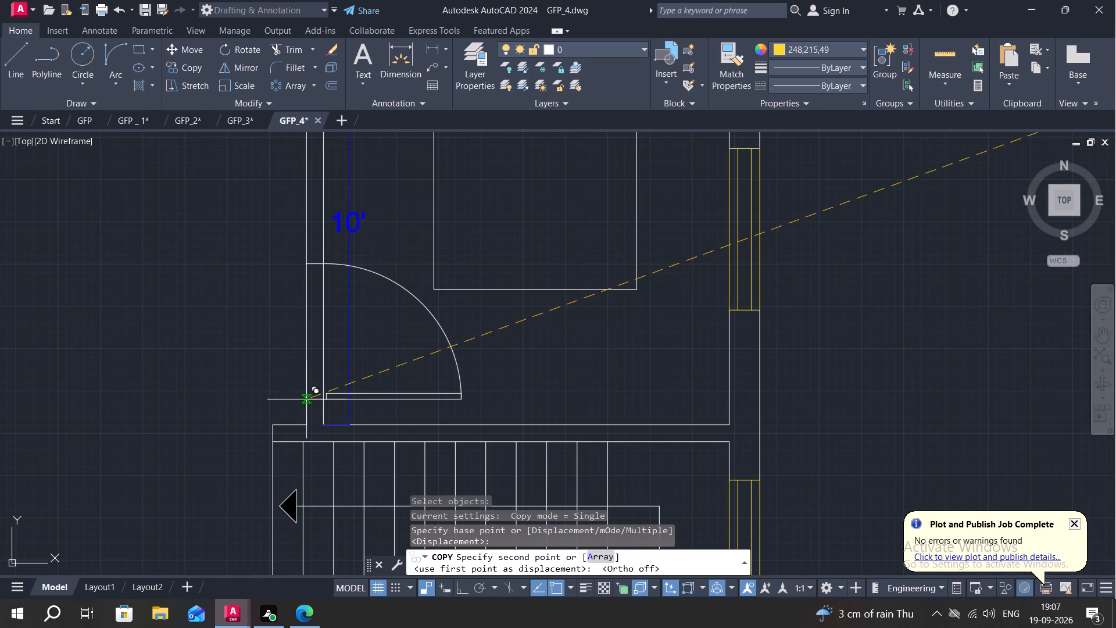
{"action": "left_click", "coordinate": [306, 399]}
Move the copied bedroom door slightly so its hinge-side endpoint sits exactly on the outer line of the west wall.
{"action": "scroll", "coordinate": [282, 405], "scroll_direction": "up", "scroll_amount": 3}
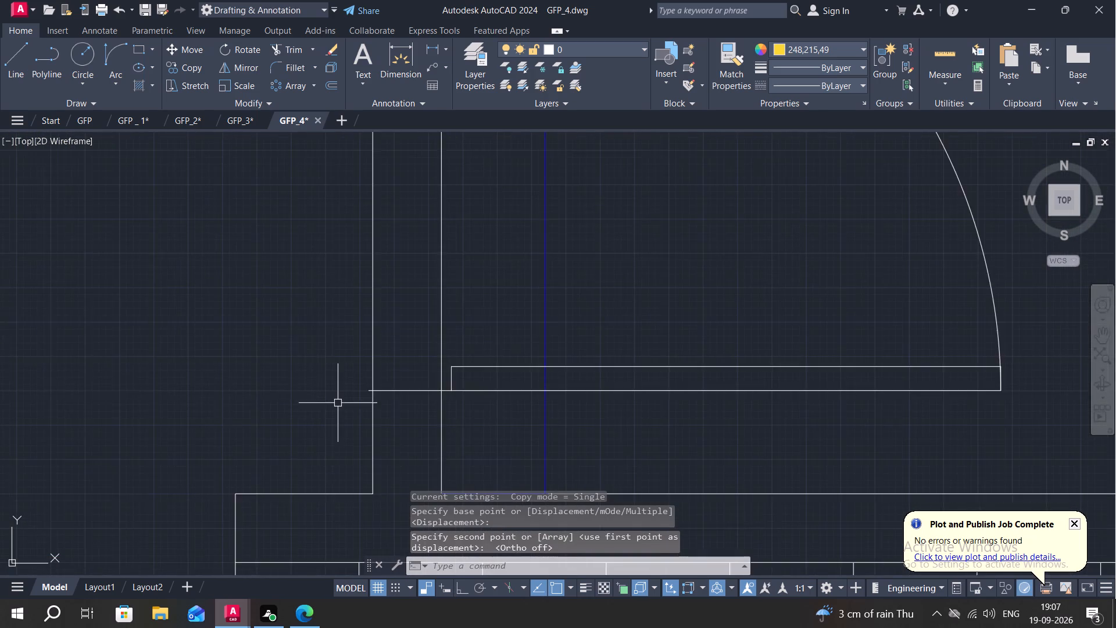
{"action": "scroll", "coordinate": [338, 402], "scroll_direction": "up", "scroll_amount": 1}
{"action": "key", "text": "m"}
{"action": "key", "text": "space"}
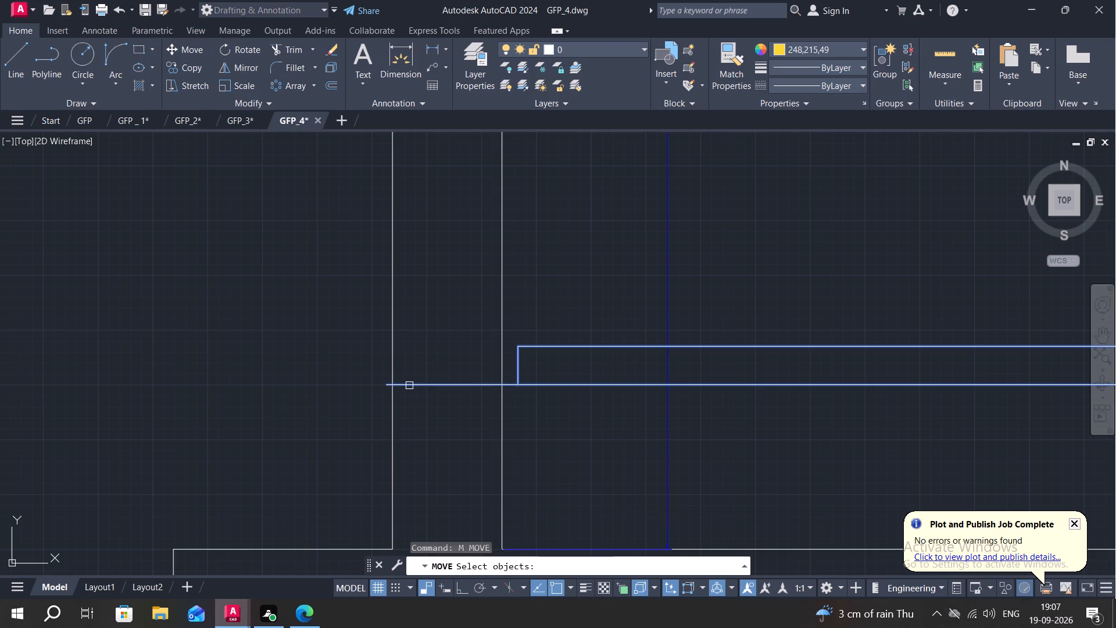
{"action": "left_click", "coordinate": [409, 386]}
{"action": "right_click", "coordinate": [366, 394]}
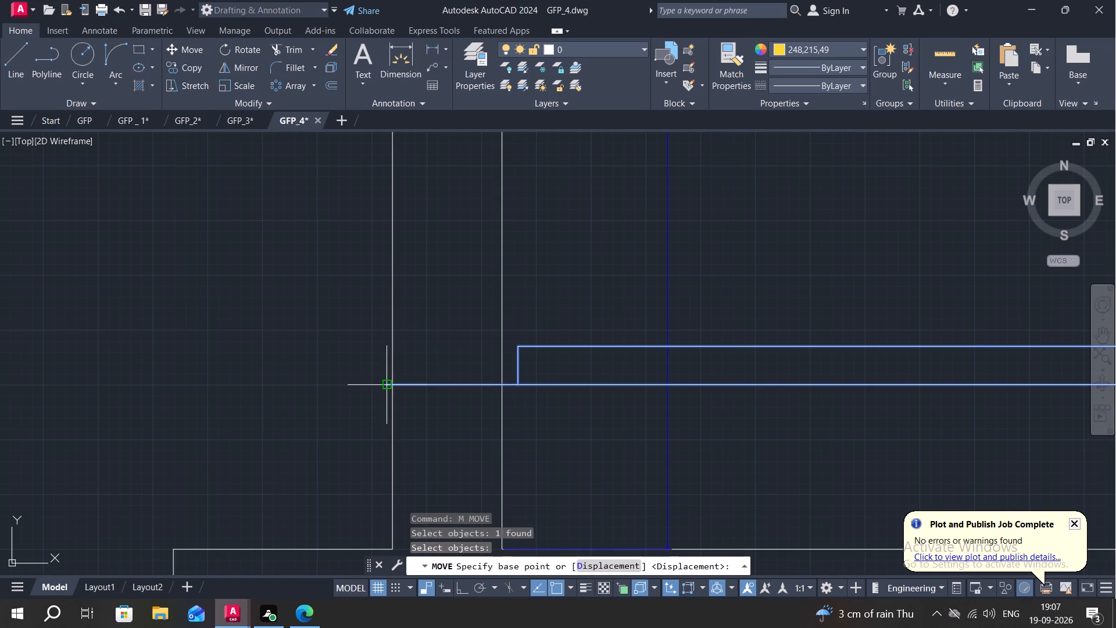
{"action": "left_click", "coordinate": [384, 383]}
{"action": "left_click", "coordinate": [394, 386]}
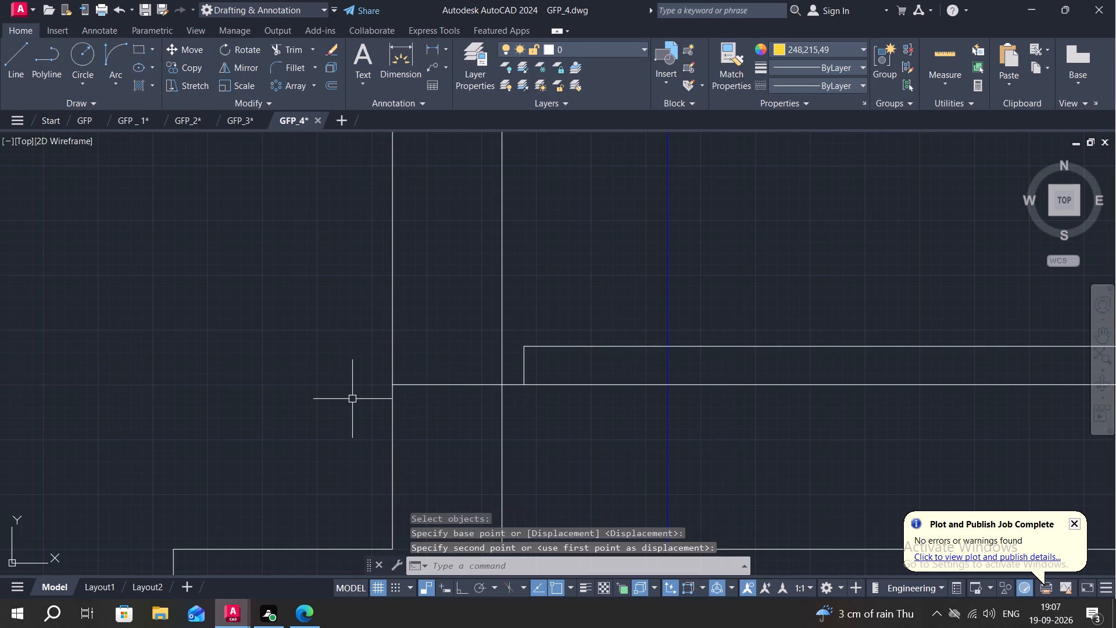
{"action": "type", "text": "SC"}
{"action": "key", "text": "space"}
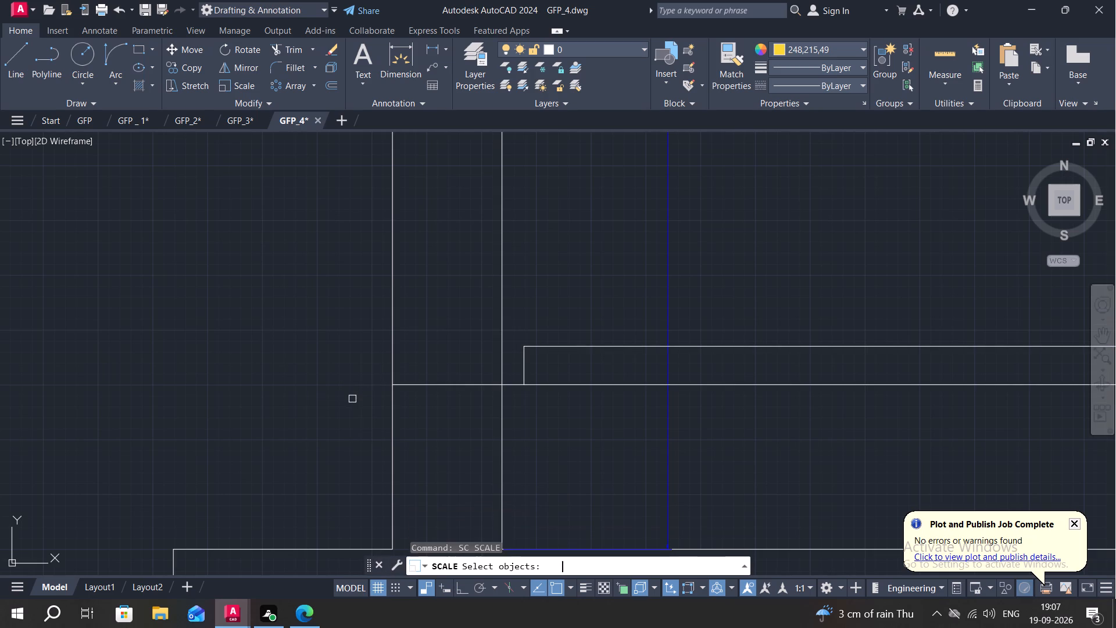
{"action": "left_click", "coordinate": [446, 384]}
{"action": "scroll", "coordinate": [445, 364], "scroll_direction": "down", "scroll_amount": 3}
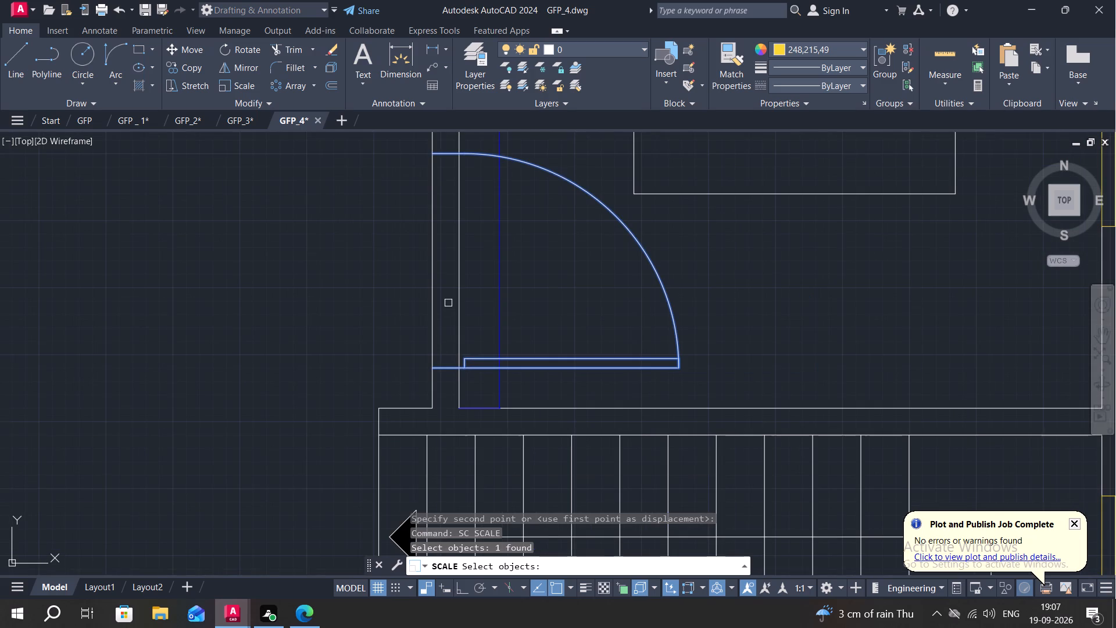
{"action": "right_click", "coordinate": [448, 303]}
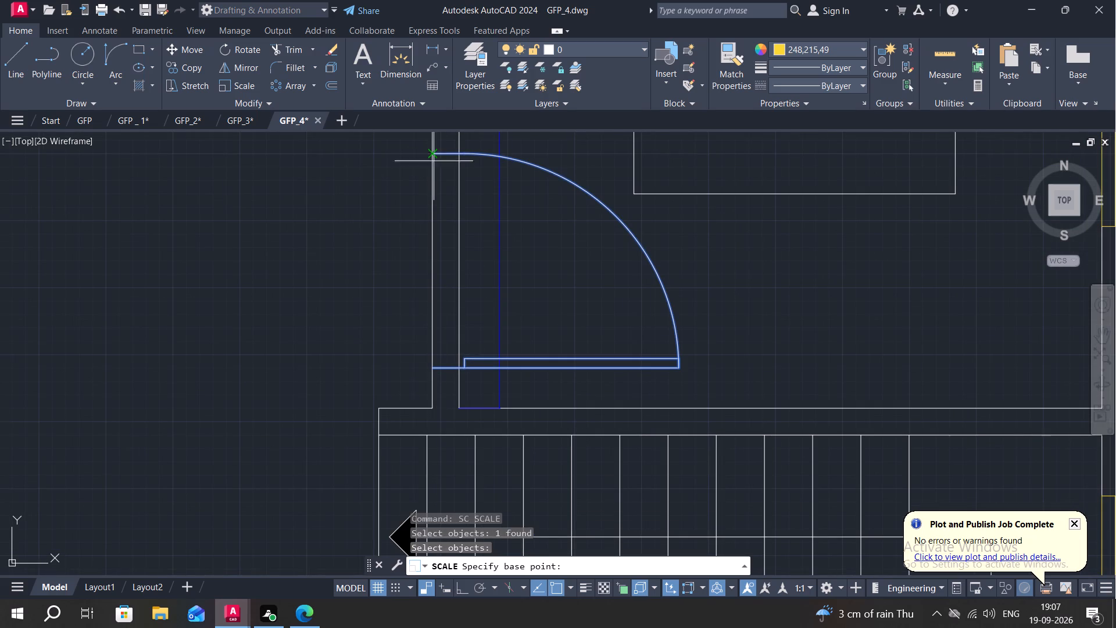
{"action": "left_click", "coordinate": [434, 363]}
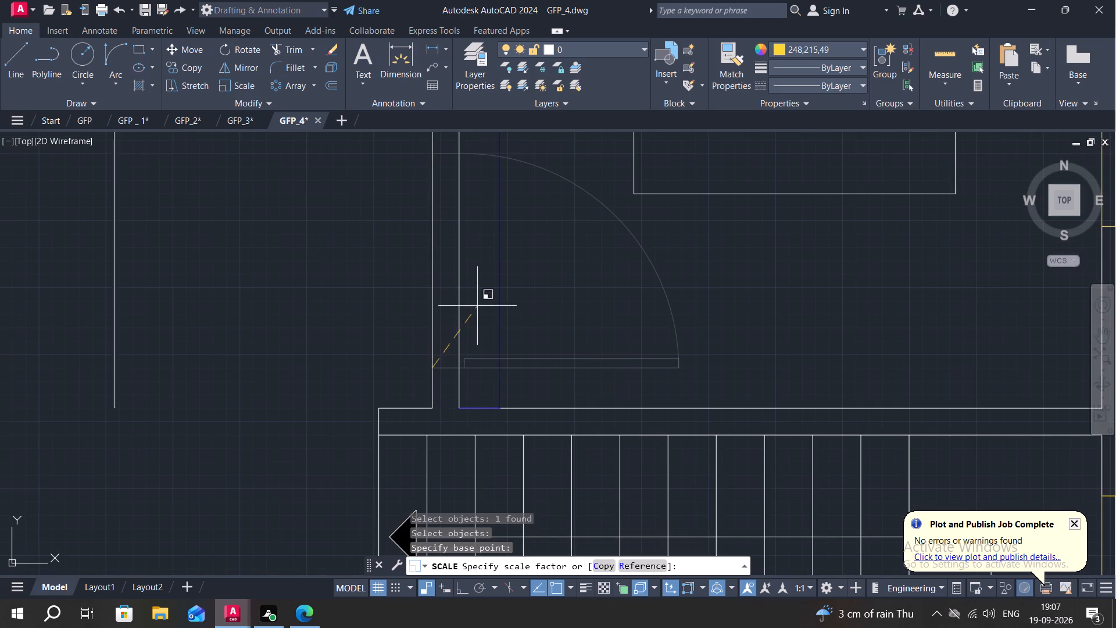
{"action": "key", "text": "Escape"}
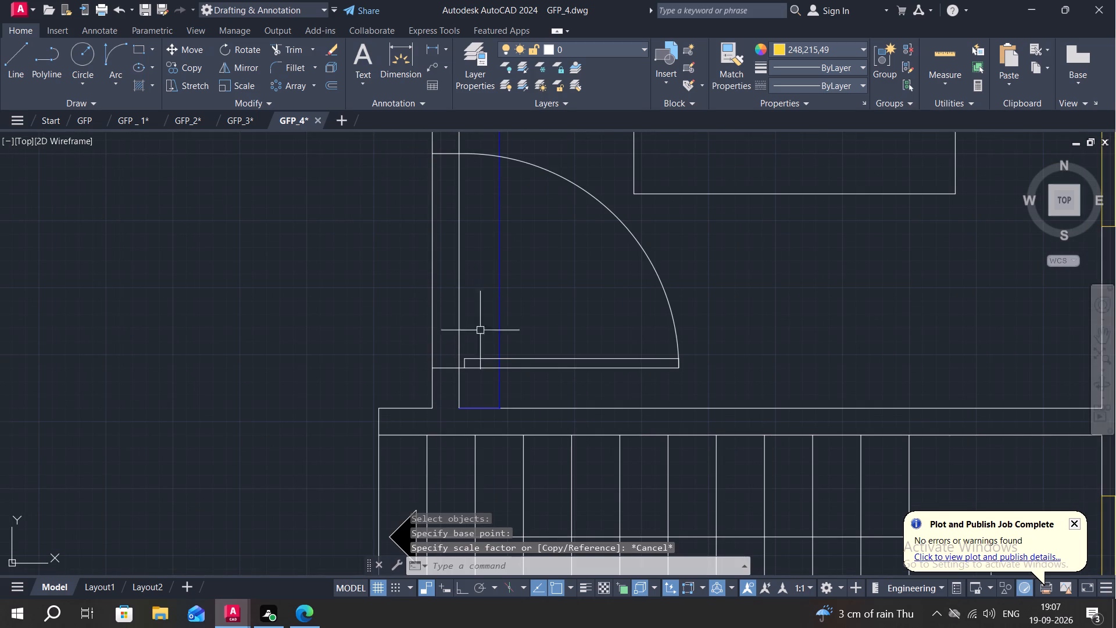
Copy the bedroom door horizontally into the empty space west of the wall with Ortho on.
{"action": "key", "text": "c"}
{"action": "type", "text": "O"}
{"action": "key", "text": "space"}
{"action": "left_click", "coordinate": [510, 358]}
{"action": "right_click", "coordinate": [512, 358]}
{"action": "left_click", "coordinate": [513, 356]}
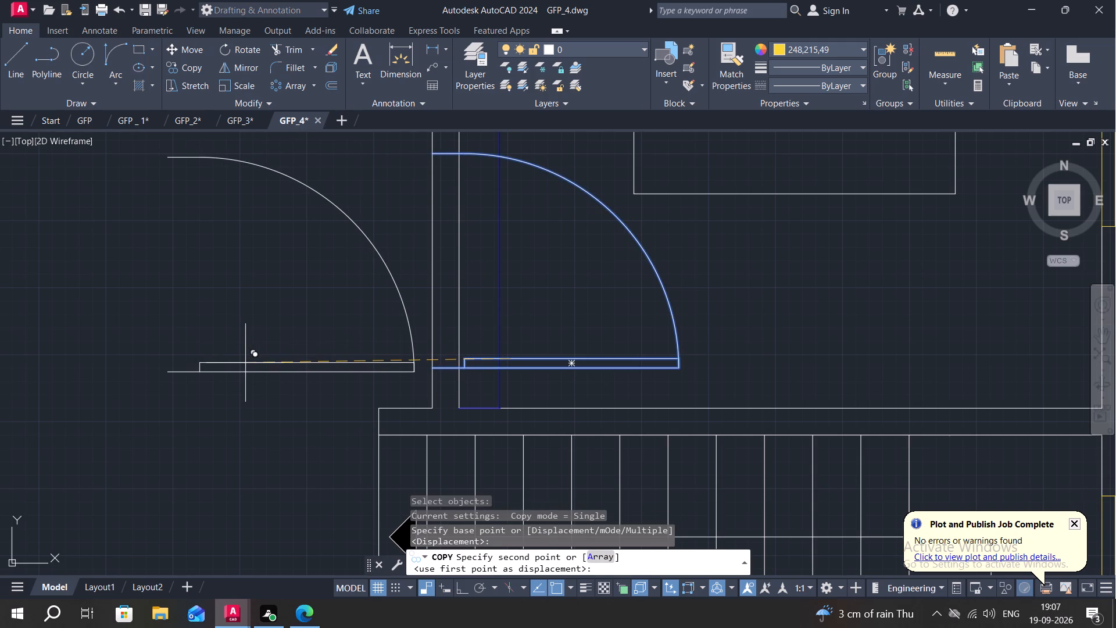
{"action": "key", "text": "F8"}
{"action": "left_click", "coordinate": [223, 355]}
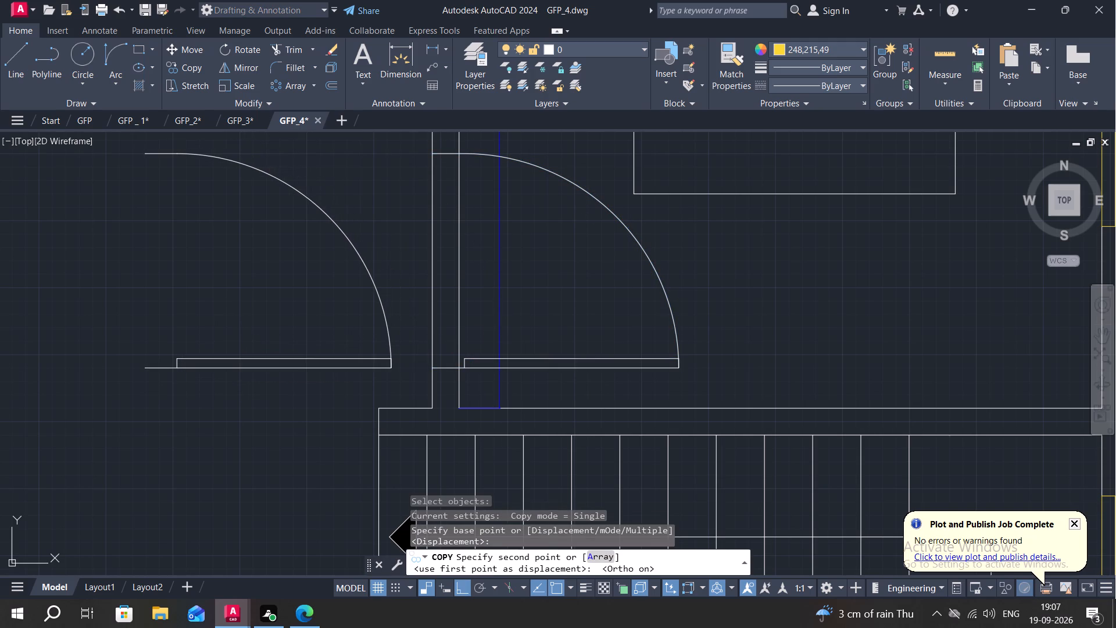
Scale the copied door about its hinge-side endpoint down to roughly three quarters of its size.
{"action": "type", "text": "SC"}
{"action": "key", "text": "space"}
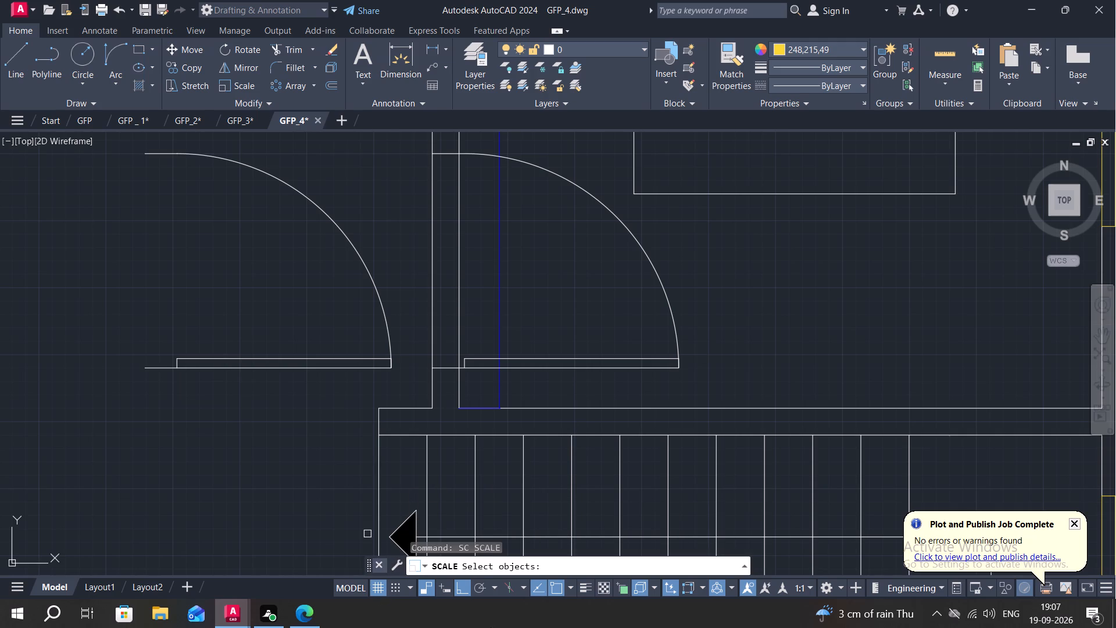
{"action": "left_click", "coordinate": [145, 366]}
{"action": "right_click", "coordinate": [145, 366]}
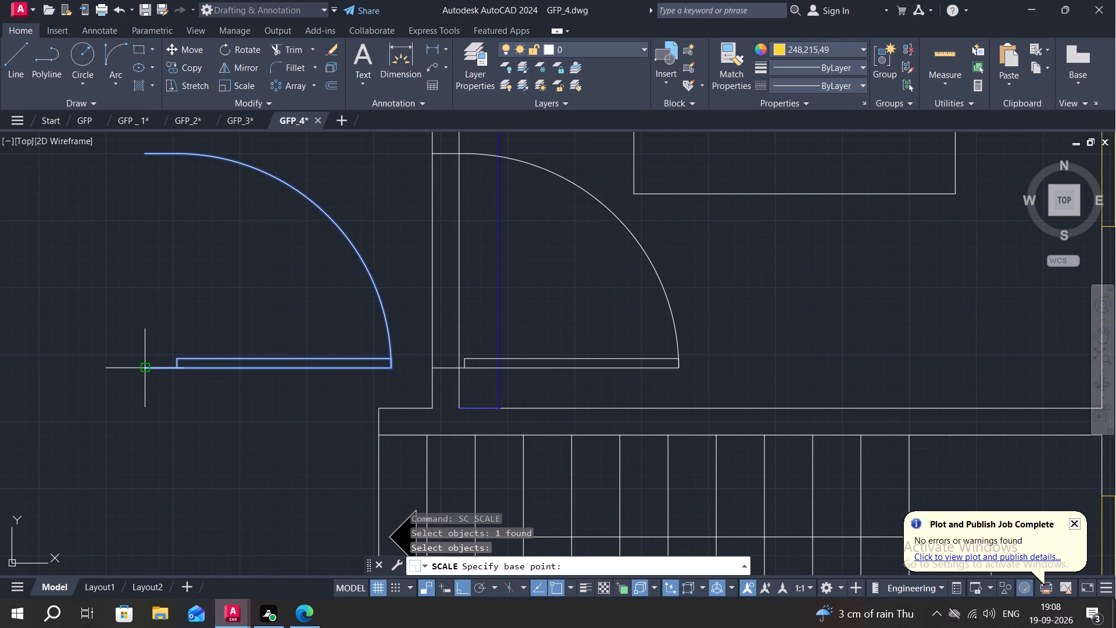
{"action": "left_click", "coordinate": [146, 367]}
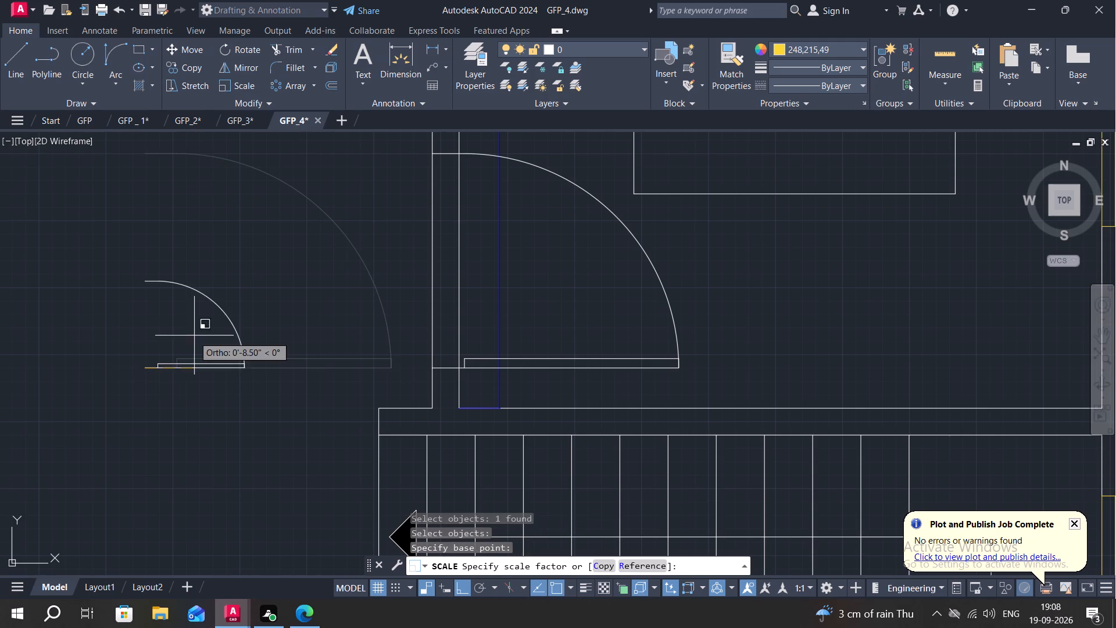
{"action": "left_click", "coordinate": [240, 330]}
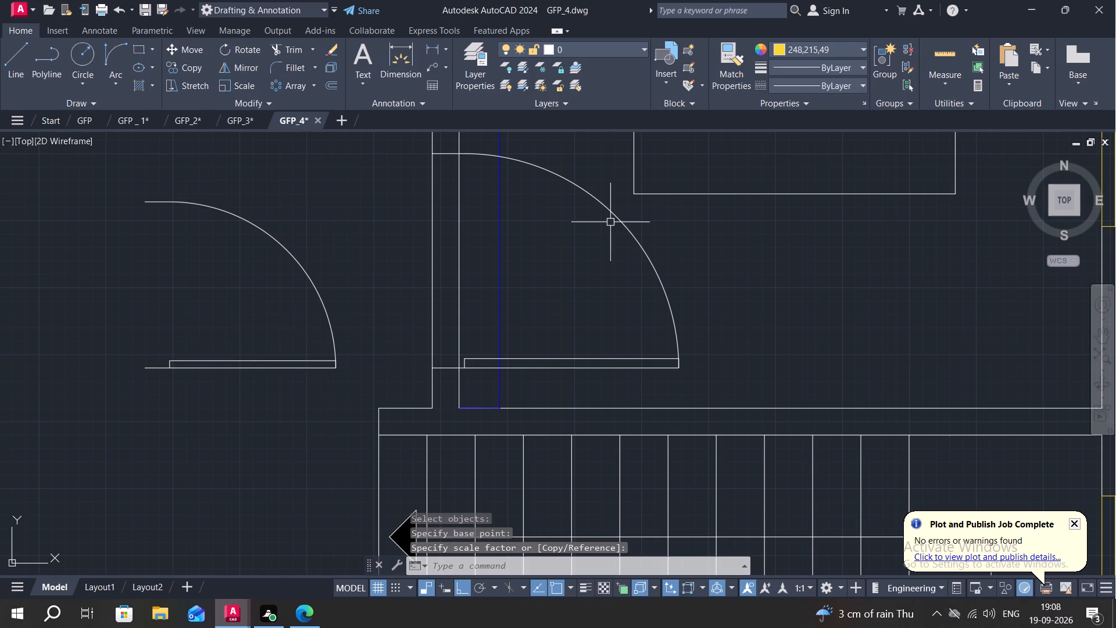
Erase the full-size door in the bedroom's west wall.
{"action": "left_click", "coordinate": [616, 220]}
{"action": "key", "text": "Delete"}
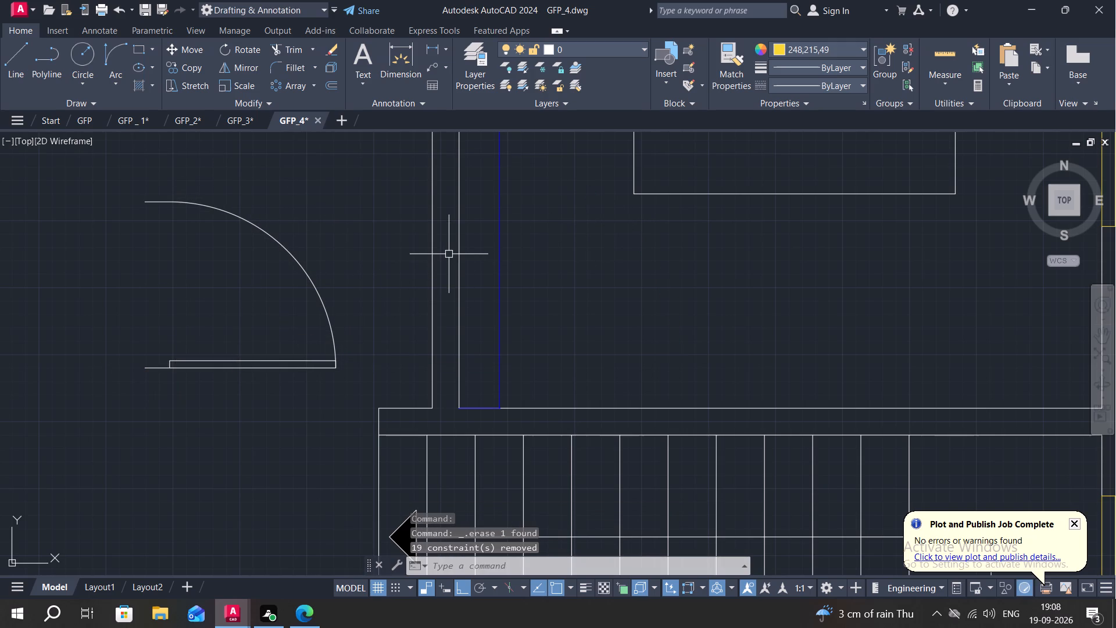
Copy the reduced door from its hinge-side endpoint straight across to the outer line of the bedroom's west wall.
{"action": "key", "text": "c"}
{"action": "key", "text": "o"}
{"action": "key", "text": "space"}
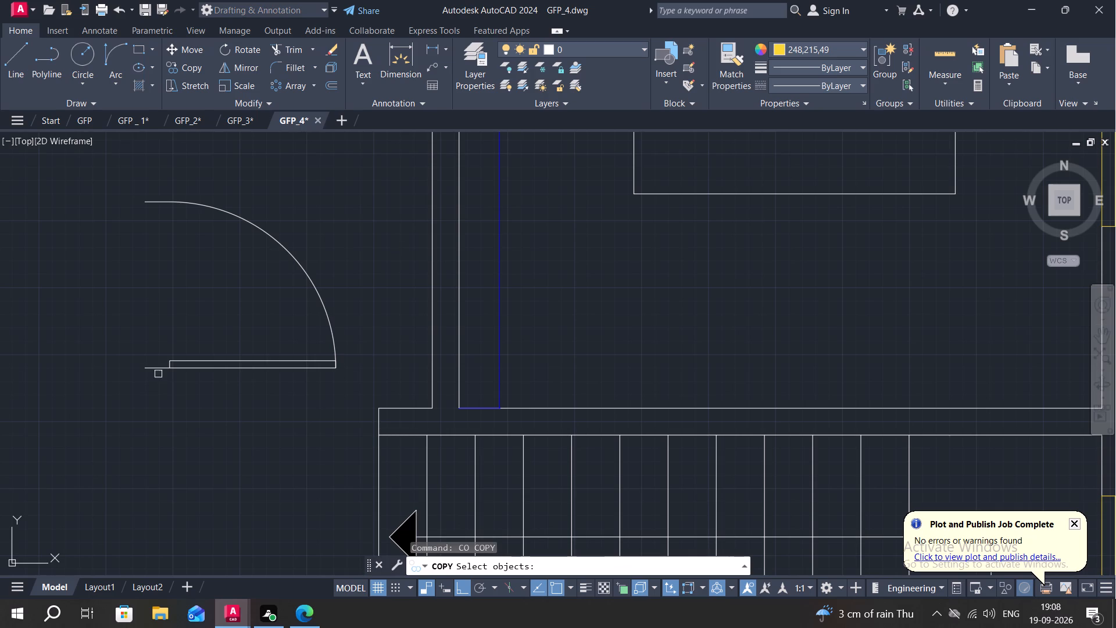
{"action": "left_click", "coordinate": [158, 367]}
{"action": "right_click", "coordinate": [157, 363]}
{"action": "left_click", "coordinate": [145, 365]}
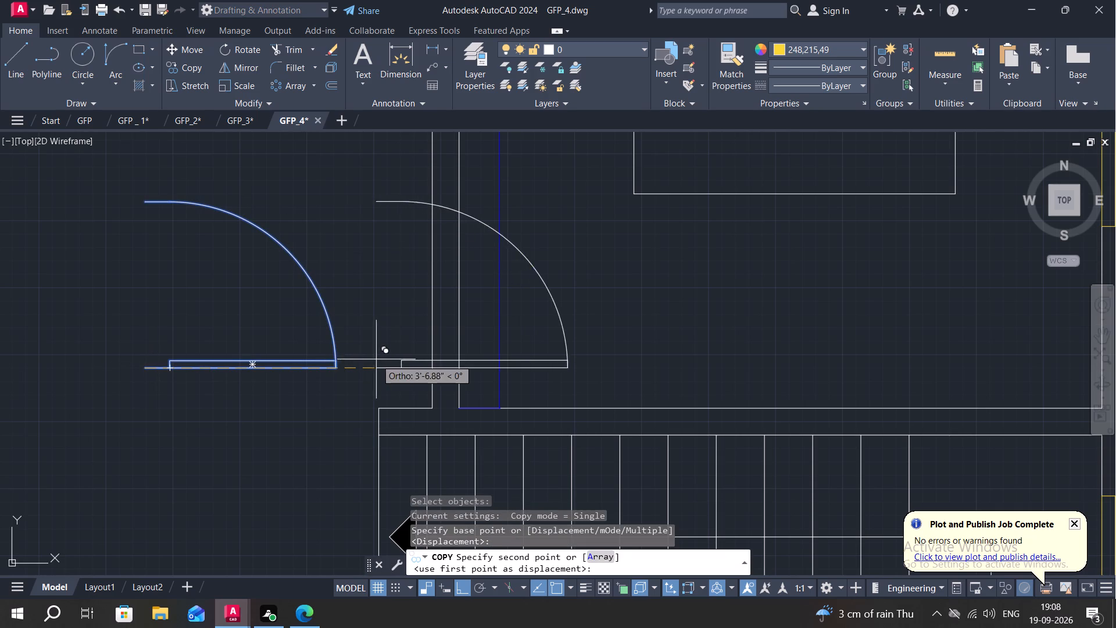
{"action": "left_click", "coordinate": [437, 366]}
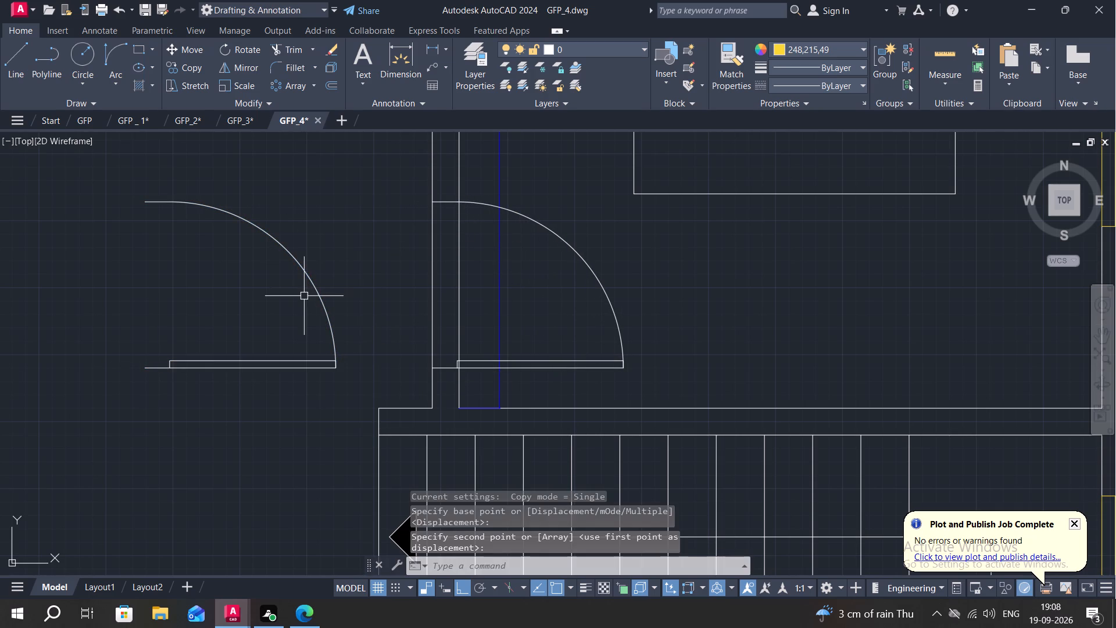
Erase the leftover reduced door in the space west of the bedroom.
{"action": "left_click", "coordinate": [321, 298]}
{"action": "key", "text": "Delete"}
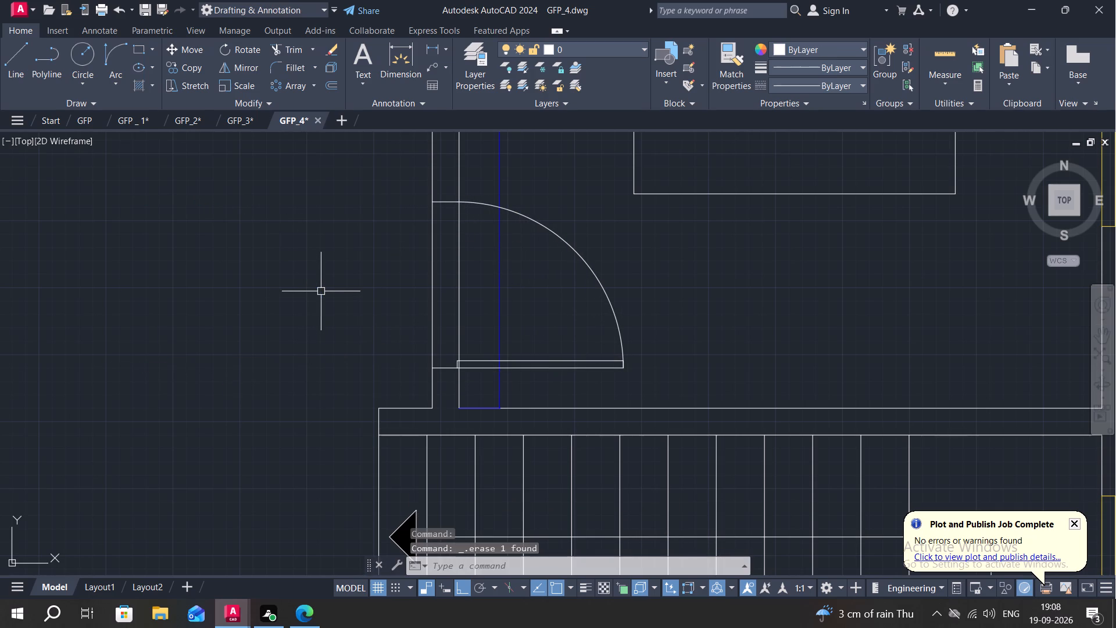
Trim the inner line of the bedroom's west wall across the door opening, including the short piece inside the door leaf.
{"action": "type", "text": "SC"}
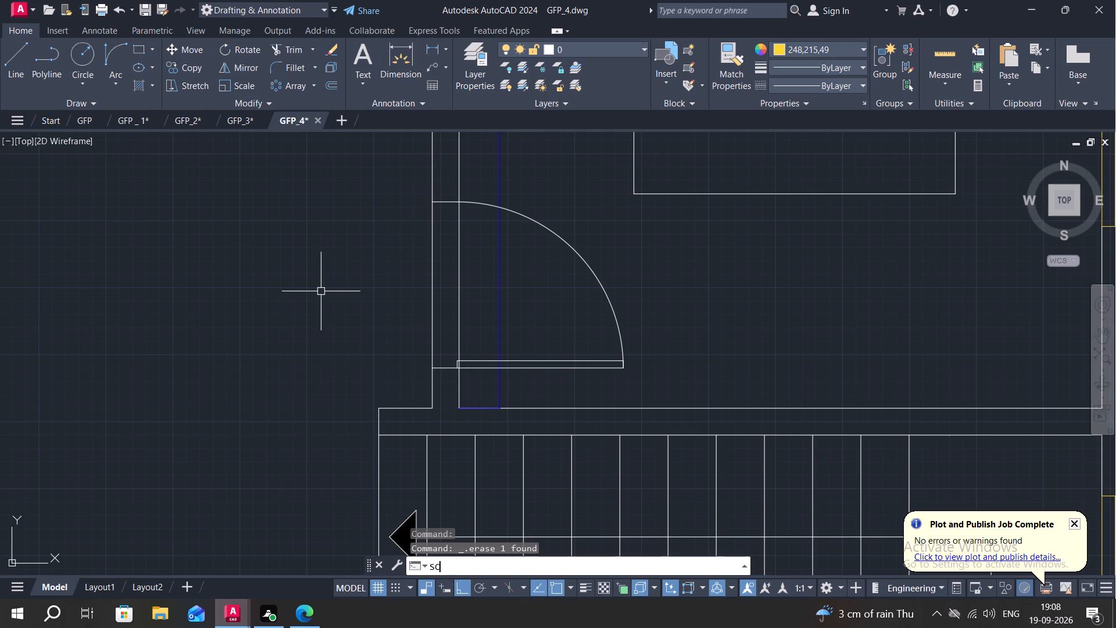
{"action": "key", "text": "Escape"}
{"action": "type", "text": "TR"}
{"action": "key", "text": "space"}
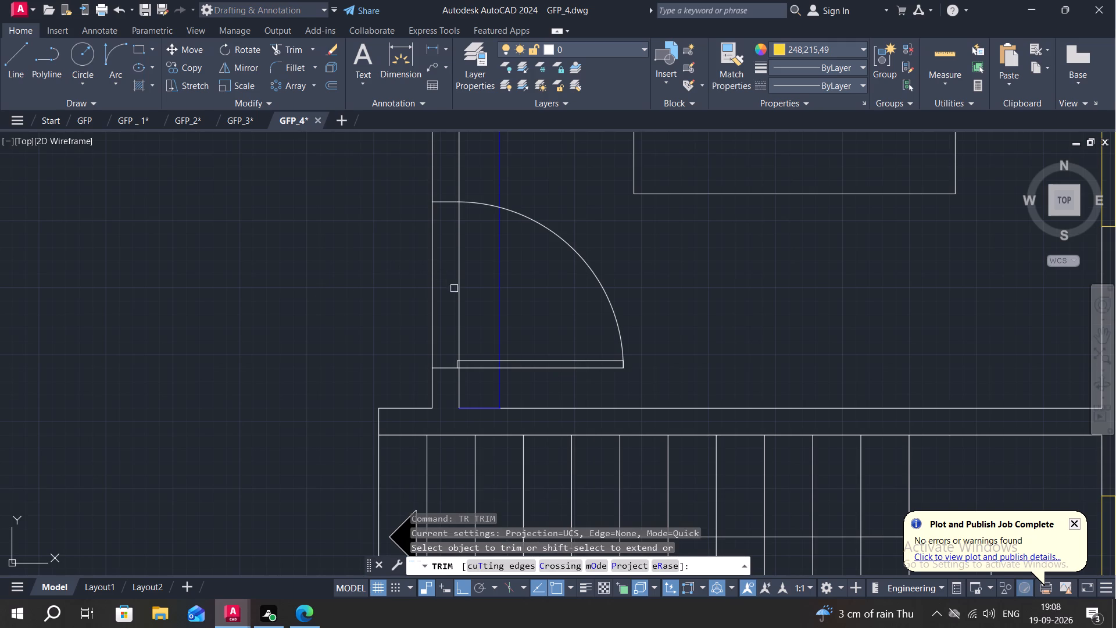
{"action": "left_click", "coordinate": [459, 297]}
{"action": "scroll", "coordinate": [459, 357], "scroll_direction": "up", "scroll_amount": 3}
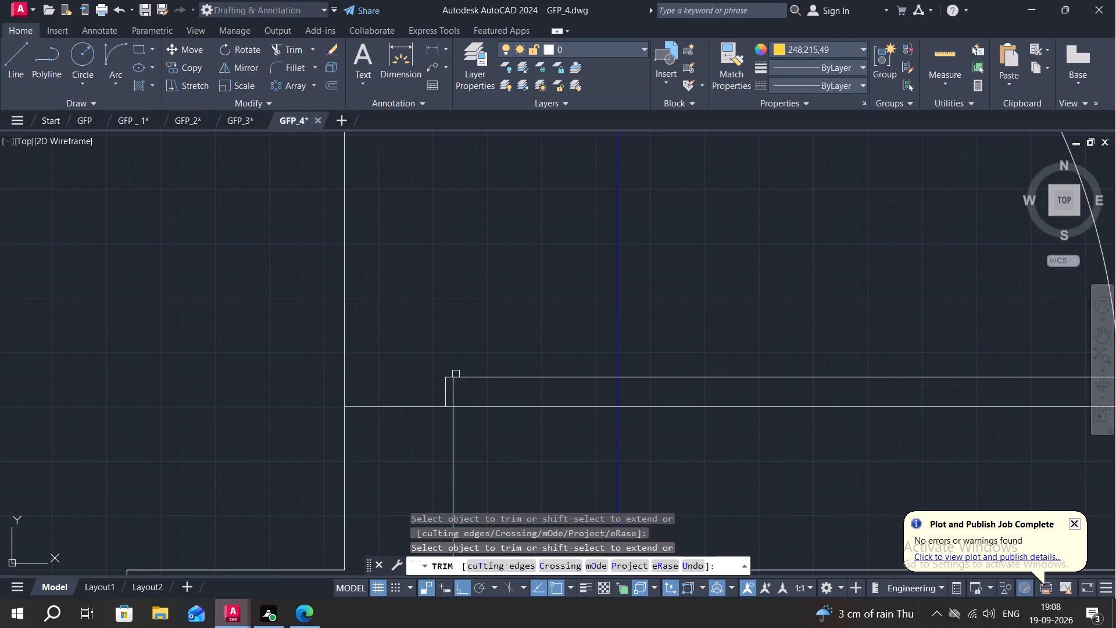
{"action": "left_click", "coordinate": [455, 386]}
{"action": "key", "text": "Escape"}
Copy the bedroom door from its hinge-side endpoint to the west wall of the 6' room above, near its lower corner, with Ortho off.
{"action": "scroll", "coordinate": [477, 298], "scroll_direction": "down", "scroll_amount": 4}
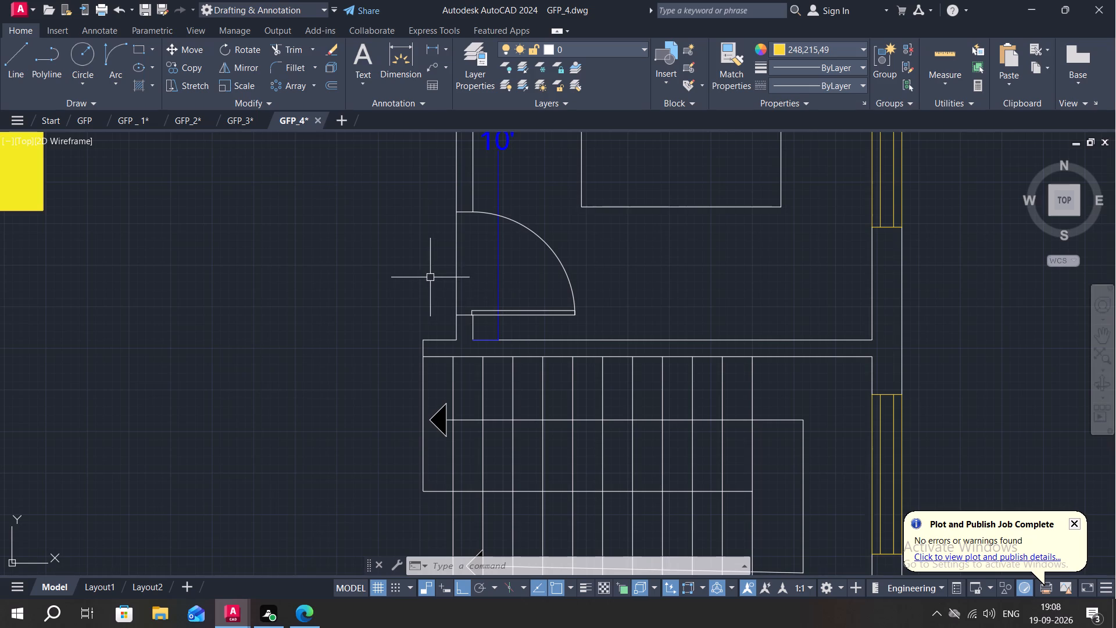
{"action": "scroll", "coordinate": [427, 276], "scroll_direction": "down", "scroll_amount": 1}
{"action": "middle_click_drag", "start_coordinate": [427, 266], "coordinate": [396, 396]}
{"action": "scroll", "coordinate": [387, 408], "scroll_direction": "down", "scroll_amount": 1}
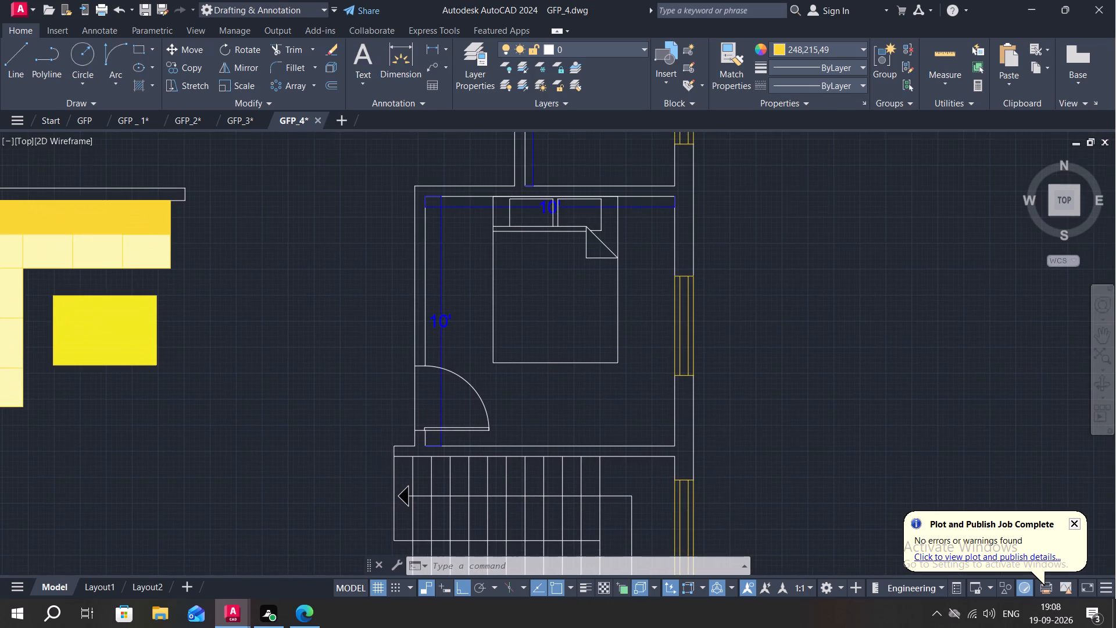
{"action": "type", "text": "CO"}
{"action": "key", "text": "space"}
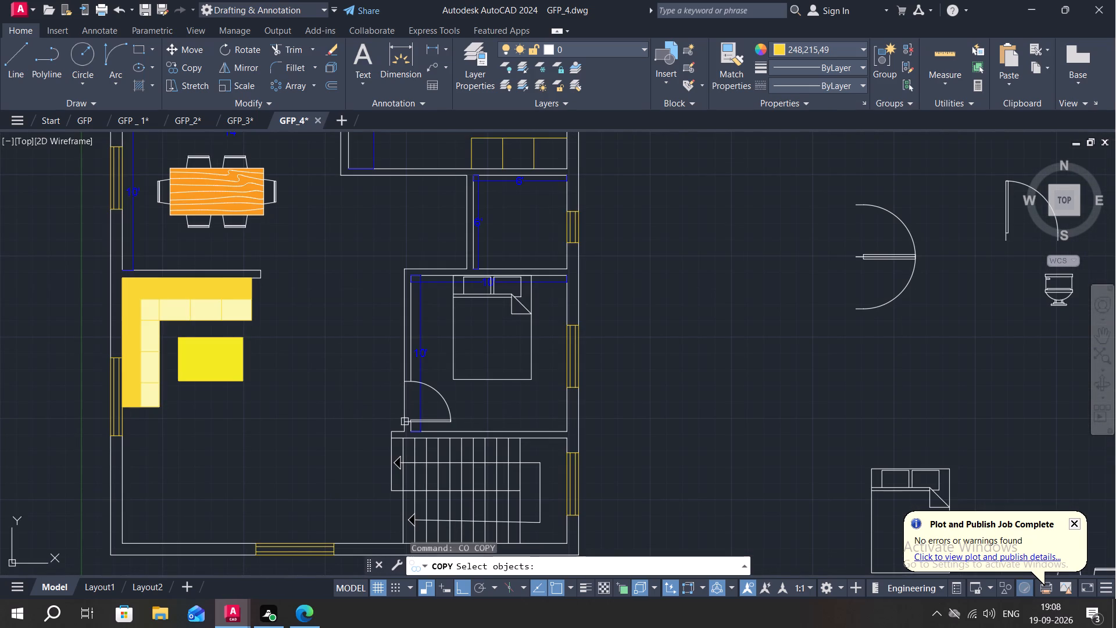
{"action": "left_click", "coordinate": [446, 410]}
{"action": "right_click", "coordinate": [445, 408]}
{"action": "scroll", "coordinate": [393, 418], "scroll_direction": "up", "scroll_amount": 3}
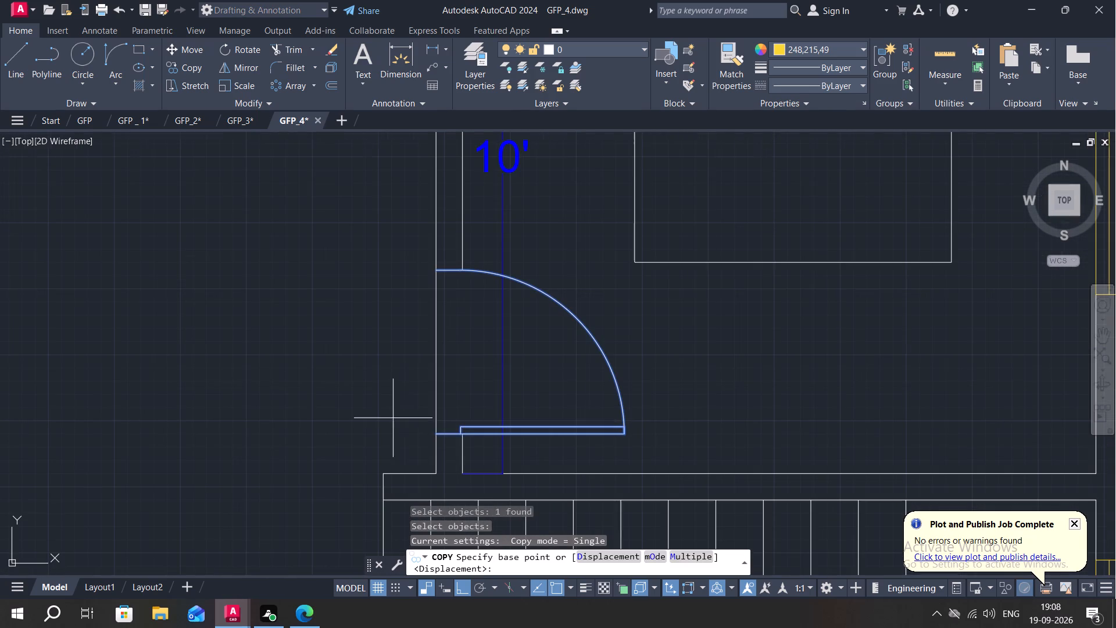
{"action": "left_click", "coordinate": [435, 434]}
{"action": "middle_click_drag", "start_coordinate": [452, 319], "coordinate": [389, 540]}
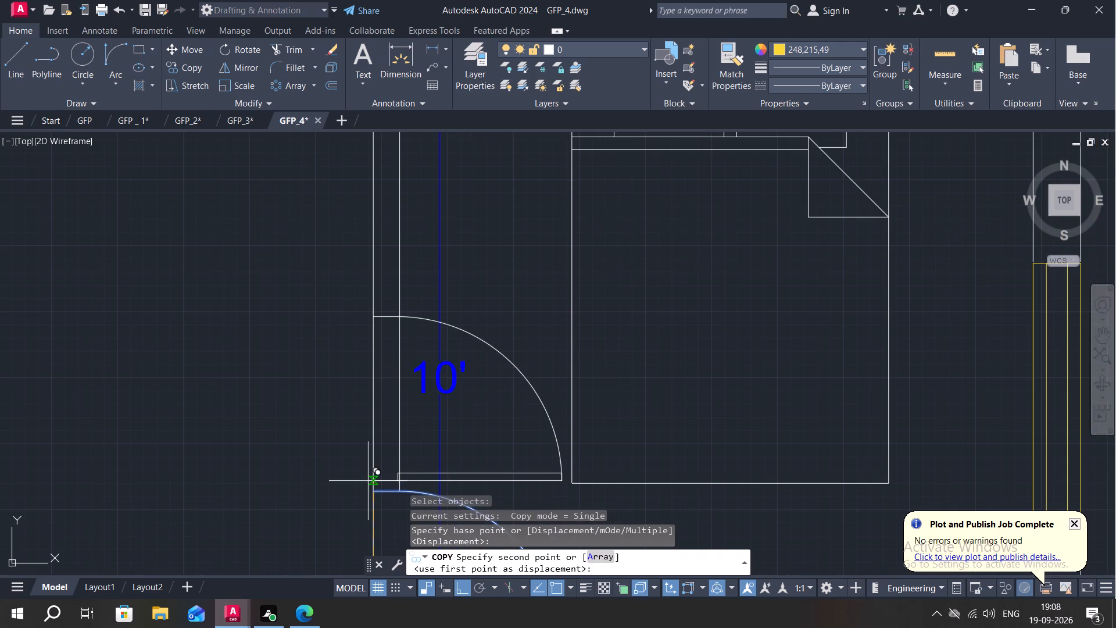
{"action": "key", "text": "F8"}
{"action": "middle_click_drag", "start_coordinate": [380, 438], "coordinate": [276, 603]}
{"action": "scroll", "coordinate": [323, 427], "scroll_direction": "down", "scroll_amount": 2}
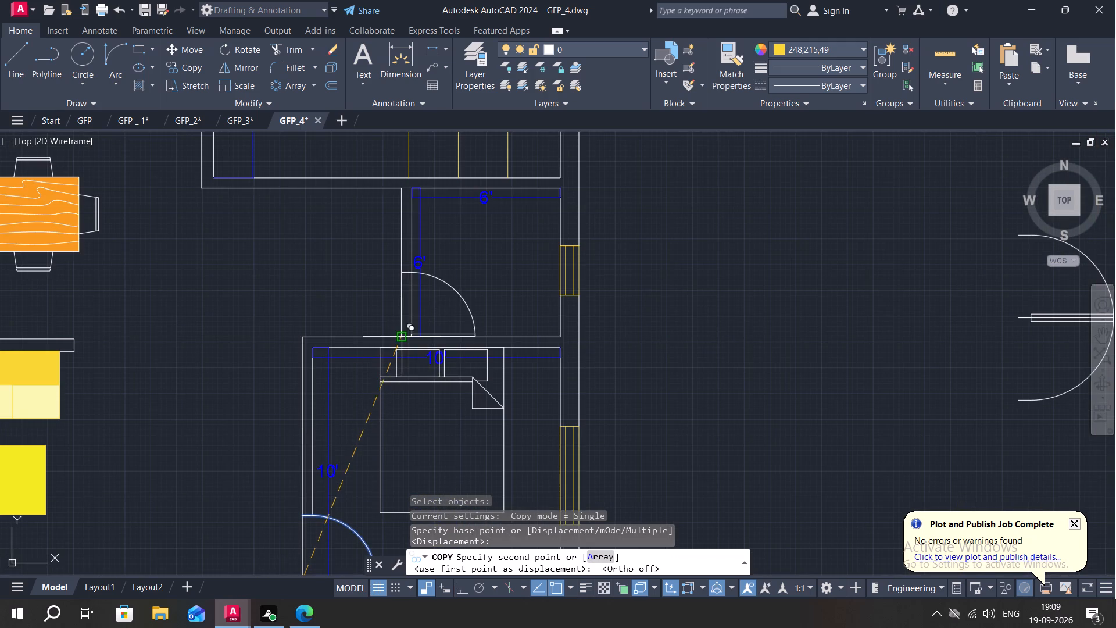
{"action": "scroll", "coordinate": [406, 322], "scroll_direction": "up", "scroll_amount": 3}
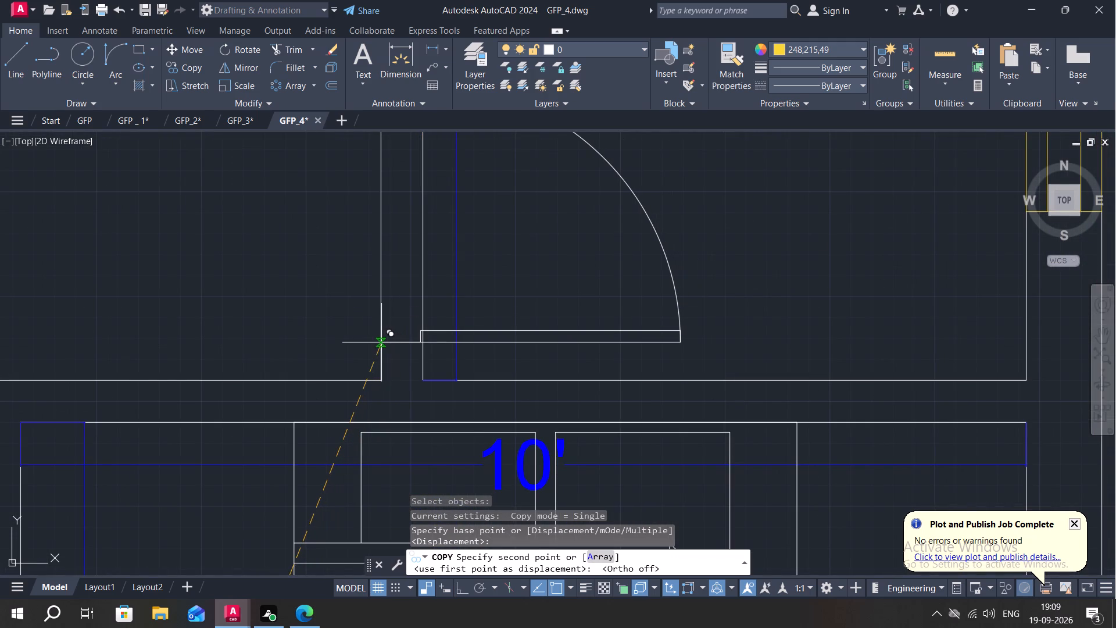
{"action": "left_click", "coordinate": [381, 342]}
Scale the 6' room's door about its hinge-side endpoint down to roughly 60% of its size.
{"action": "scroll", "coordinate": [327, 310], "scroll_direction": "down", "scroll_amount": 3}
{"action": "middle_click_drag", "start_coordinate": [338, 312], "coordinate": [396, 337]}
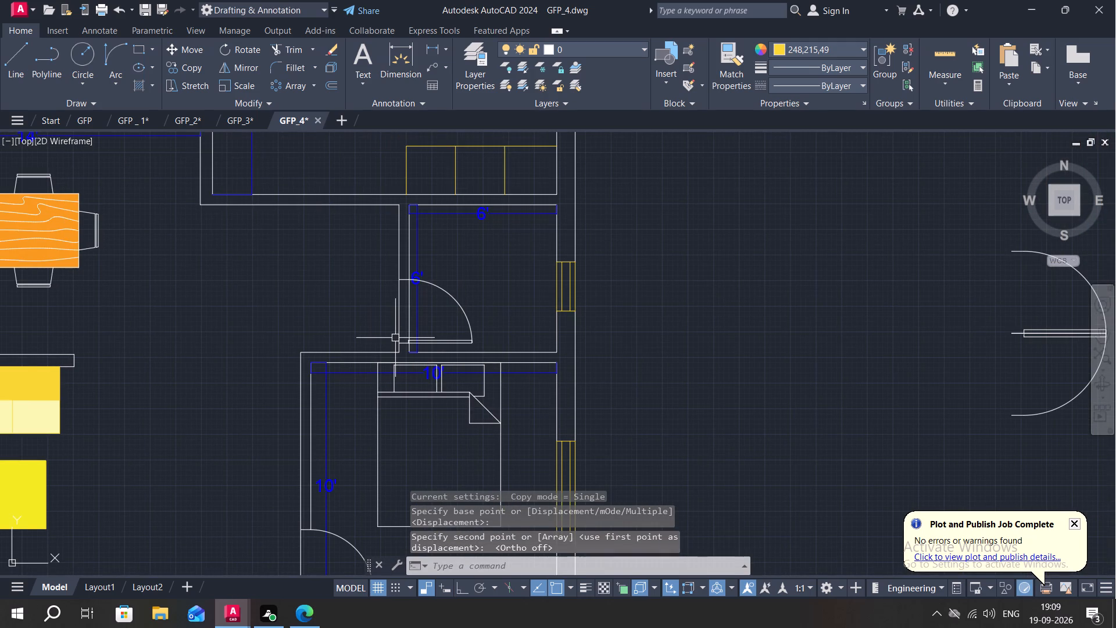
{"action": "type", "text": "SC"}
{"action": "key", "text": "space"}
{"action": "left_click", "coordinate": [449, 297]}
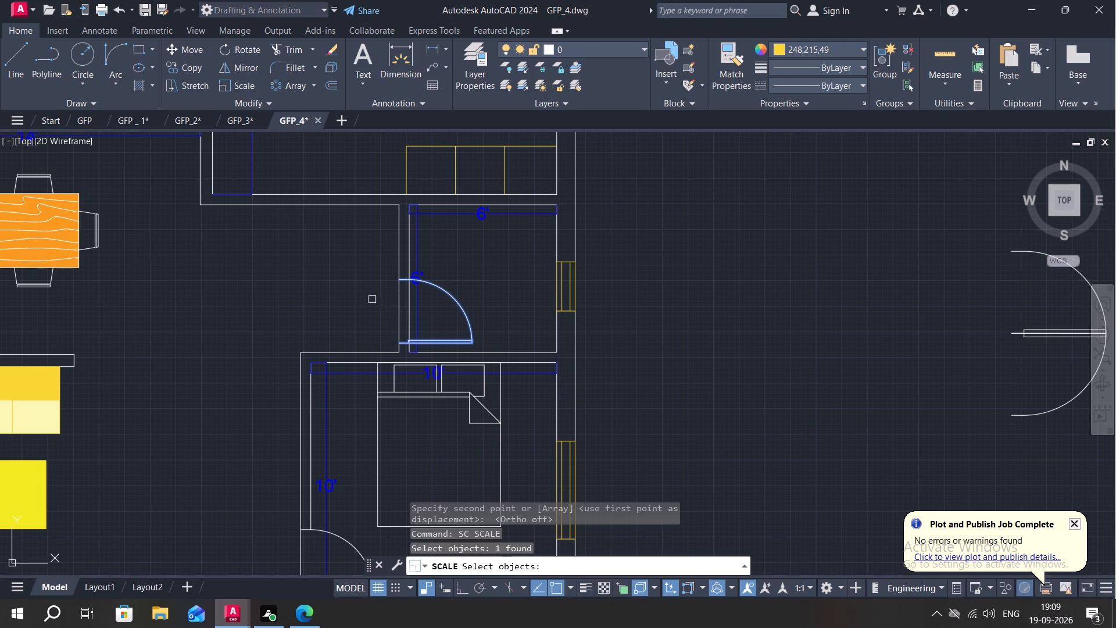
{"action": "right_click", "coordinate": [373, 296]}
{"action": "left_click", "coordinate": [402, 341]}
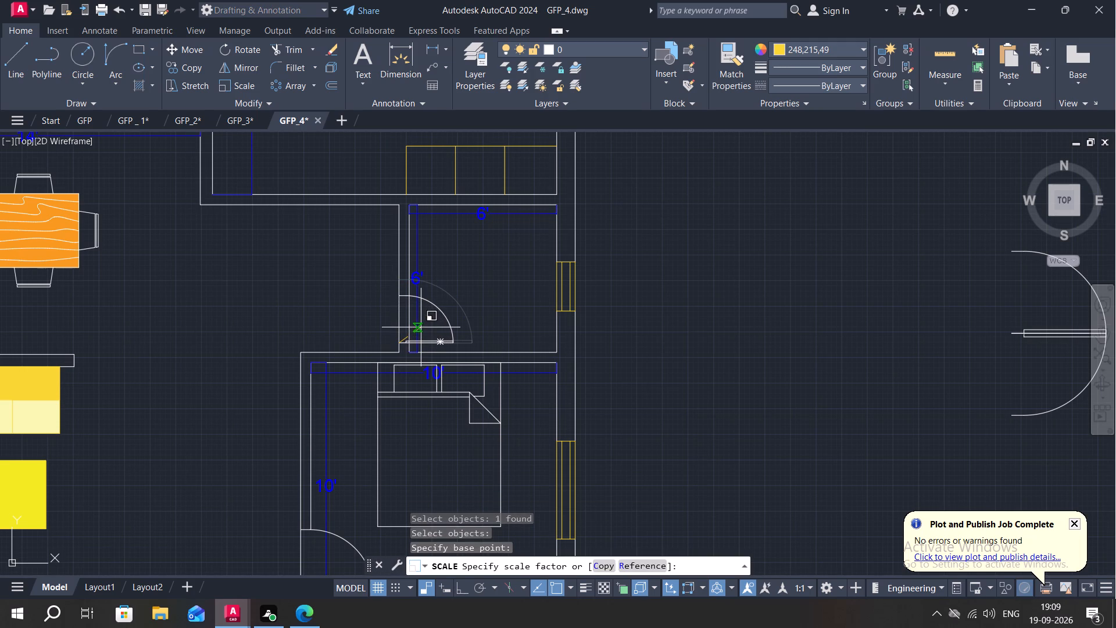
{"action": "left_click", "coordinate": [420, 331]}
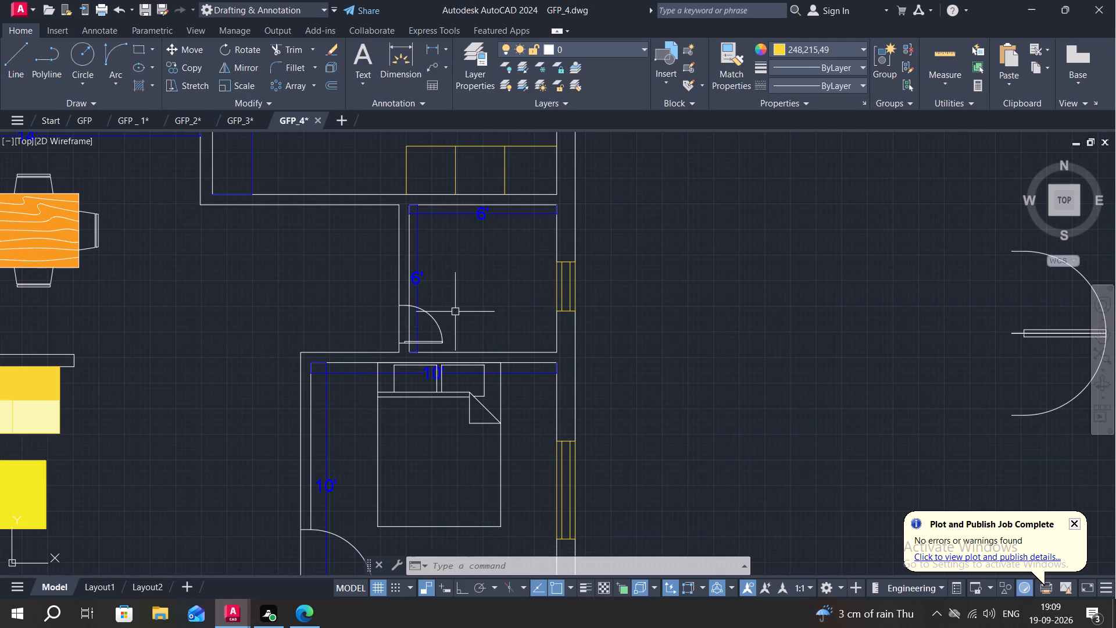
Erase the spare double-door symbol outside the plan, east of the building.
{"action": "middle_click_drag", "start_coordinate": [665, 352], "coordinate": [543, 376]}
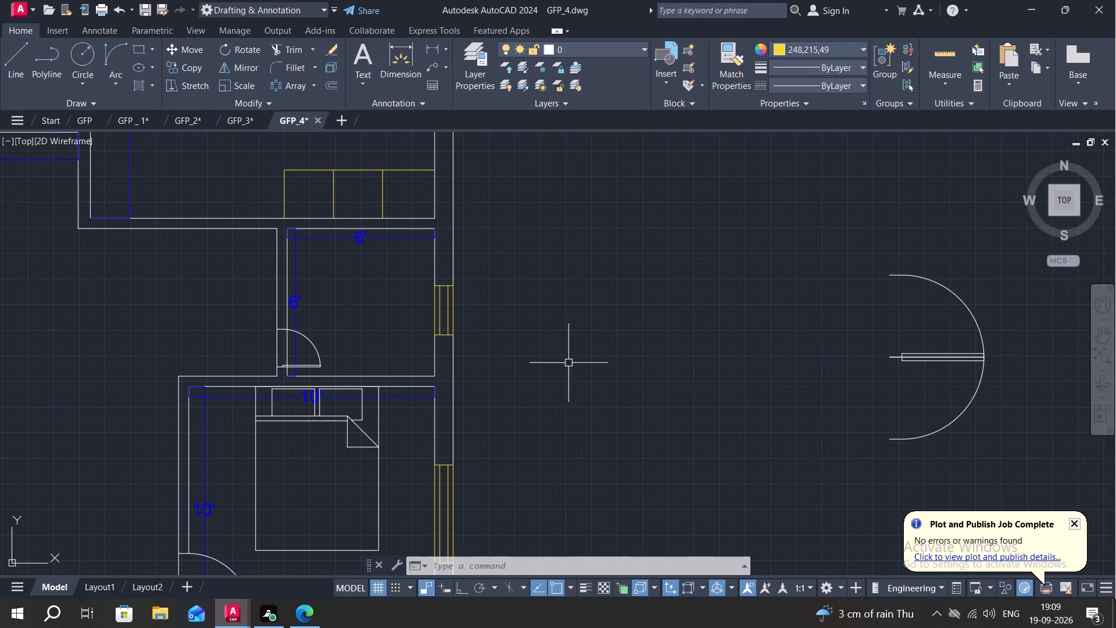
{"action": "middle_click_drag", "start_coordinate": [602, 346], "coordinate": [548, 331]}
{"action": "scroll", "coordinate": [587, 324], "scroll_direction": "down", "scroll_amount": 2}
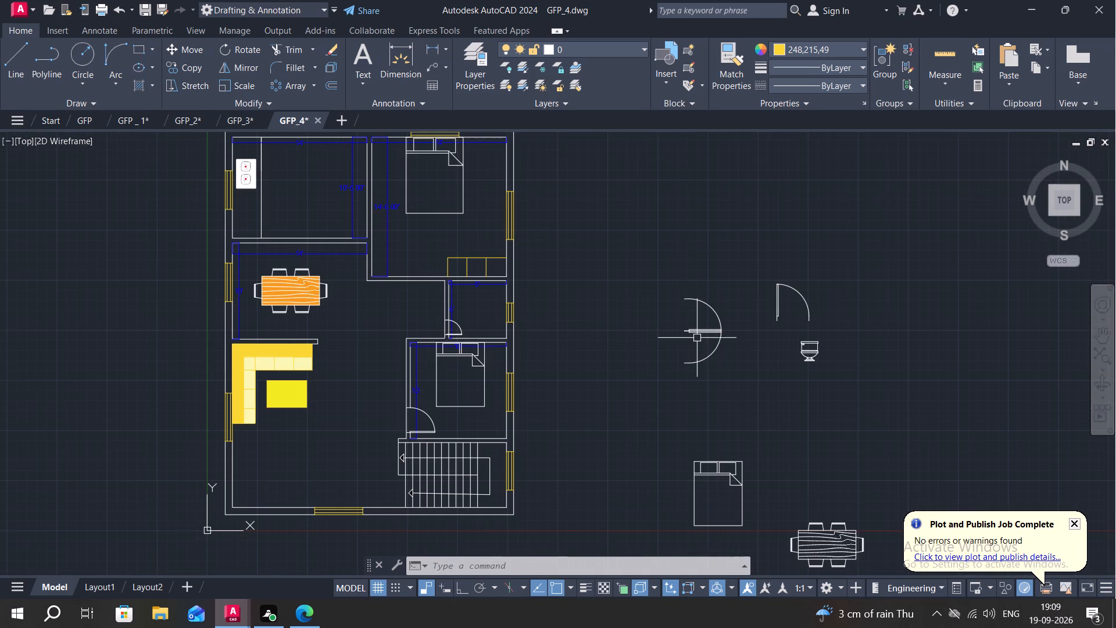
{"action": "left_click_drag", "start_coordinate": [657, 279], "coordinate": [672, 277]}
{"action": "left_click", "coordinate": [735, 392]}
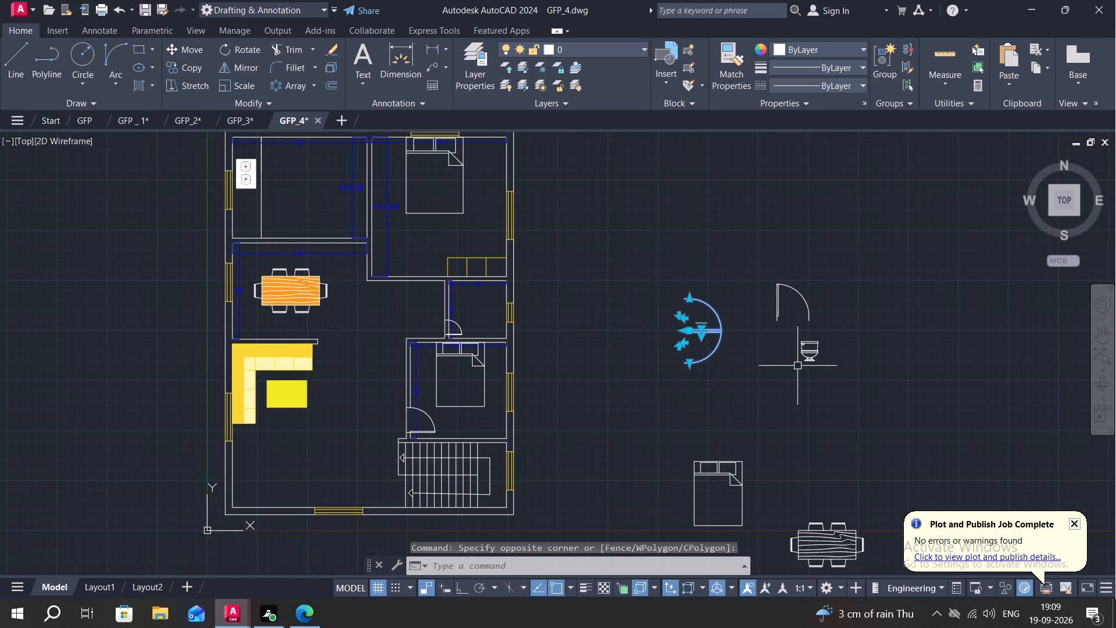
{"action": "key", "text": "Delete"}
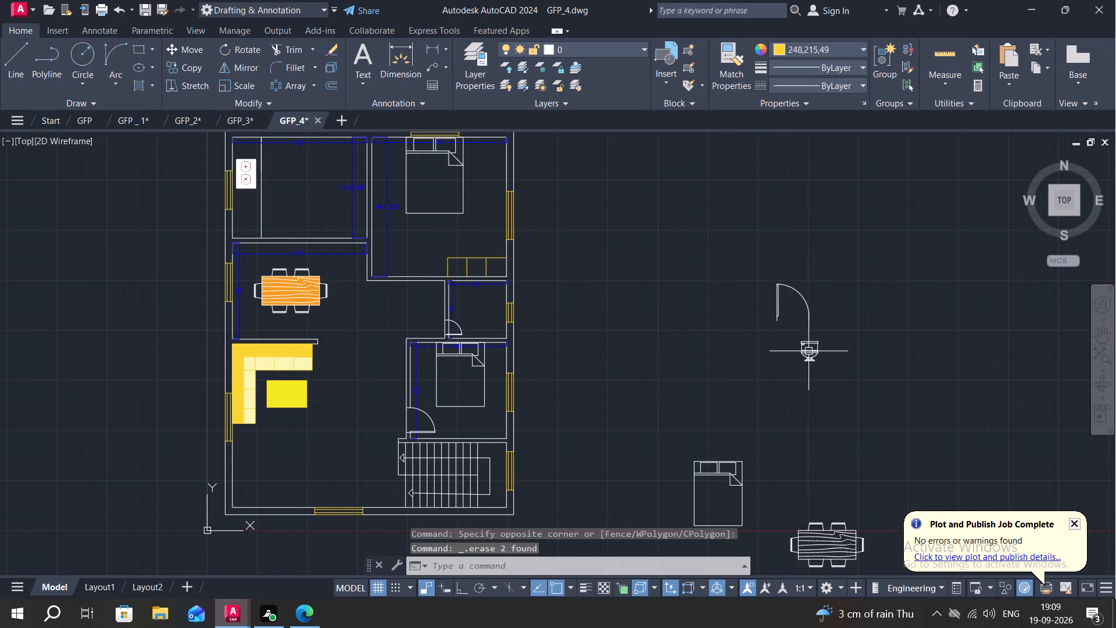
Switch the spare toilet block outside the plan to its Elongated (Plan) view.
{"action": "left_click", "coordinate": [808, 356]}
{"action": "left_click", "coordinate": [799, 365]}
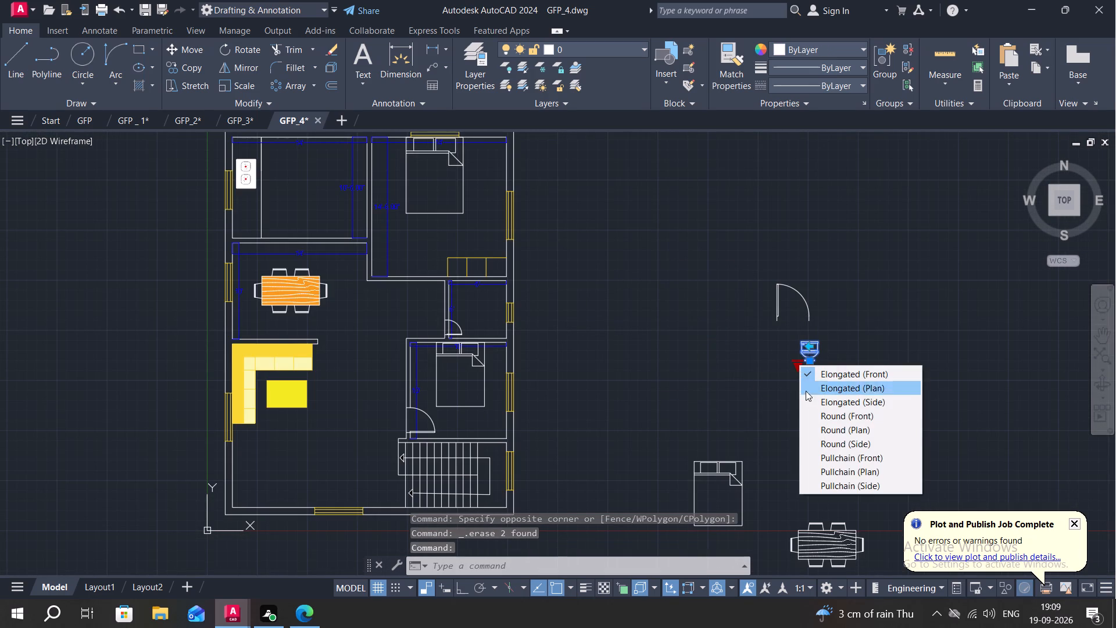
{"action": "left_click", "coordinate": [807, 385]}
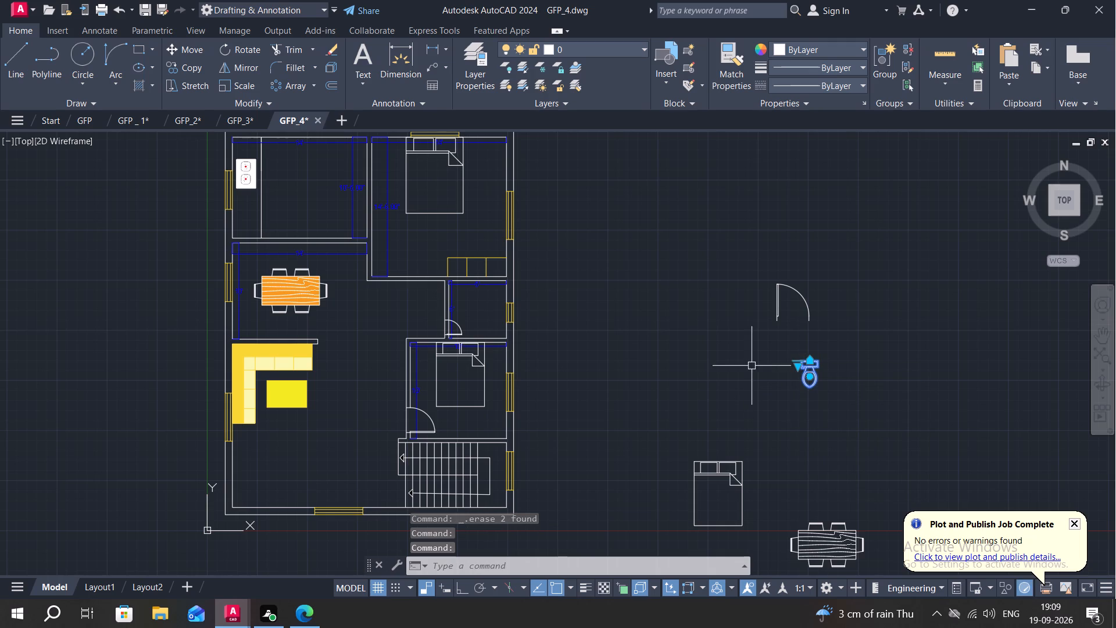
{"action": "key", "text": "Escape"}
Mirror the toilet across a horizontal line along its tank's back edge with Ortho on, keeping the source object.
{"action": "type", "text": "MI"}
{"action": "key", "text": "space"}
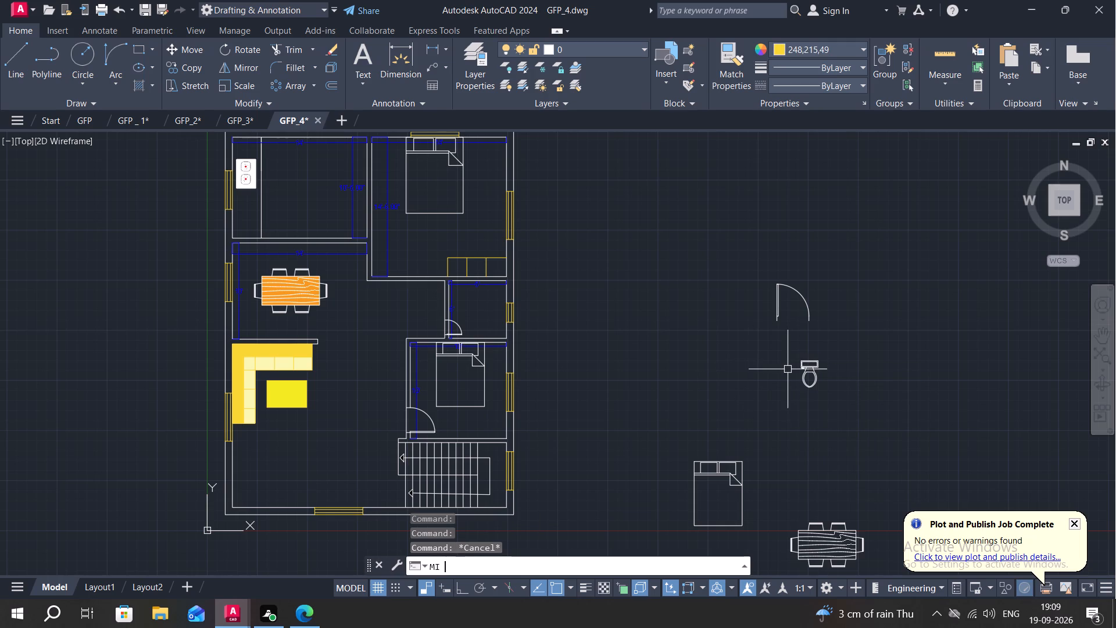
{"action": "scroll", "coordinate": [820, 372], "scroll_direction": "up", "scroll_amount": 2}
{"action": "left_click", "coordinate": [803, 360]}
{"action": "right_click", "coordinate": [803, 362]}
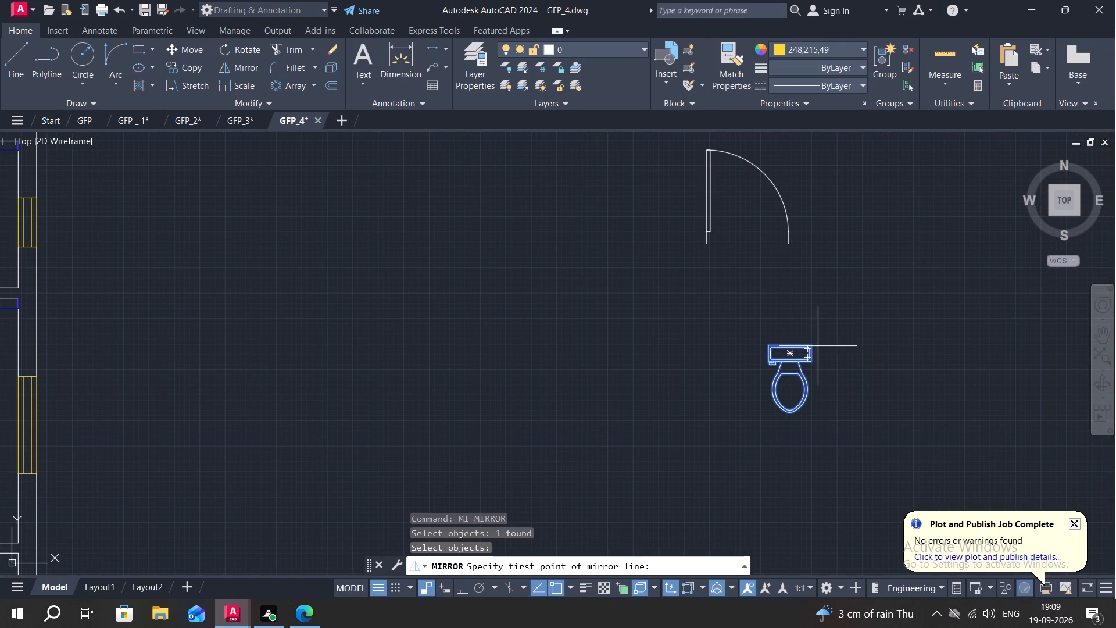
{"action": "left_click", "coordinate": [813, 344]}
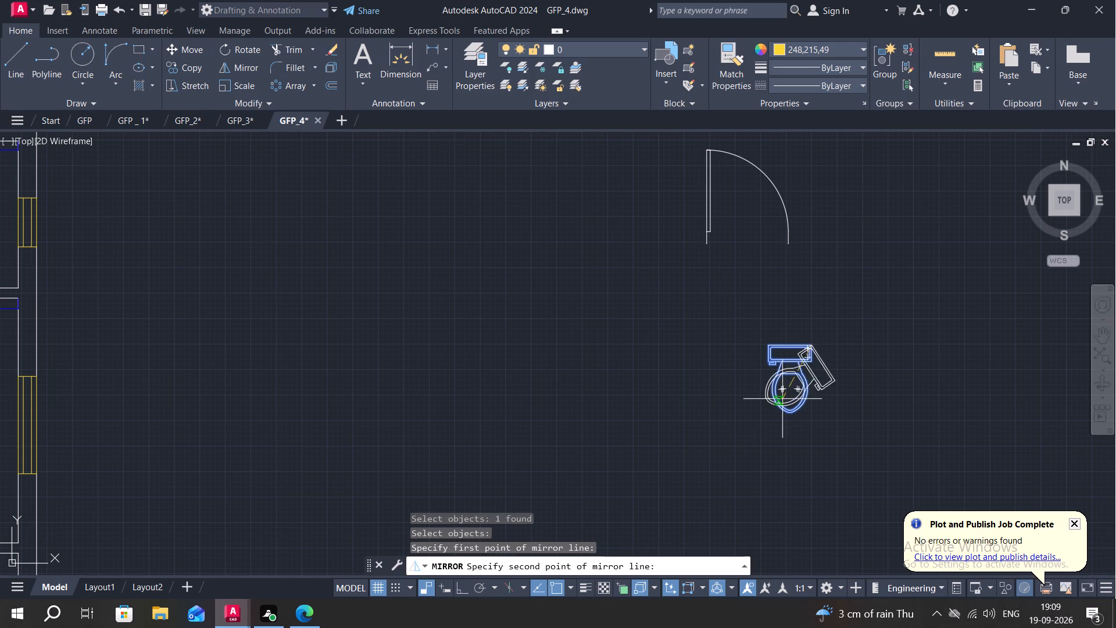
{"action": "key", "text": "F8"}
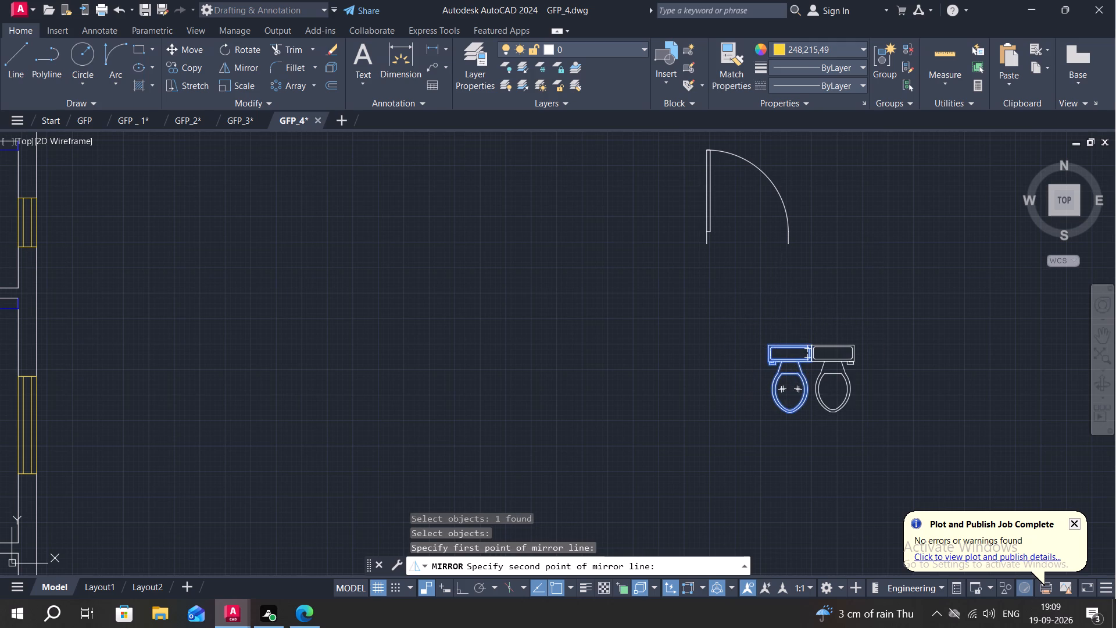
{"action": "left_click", "coordinate": [695, 311]}
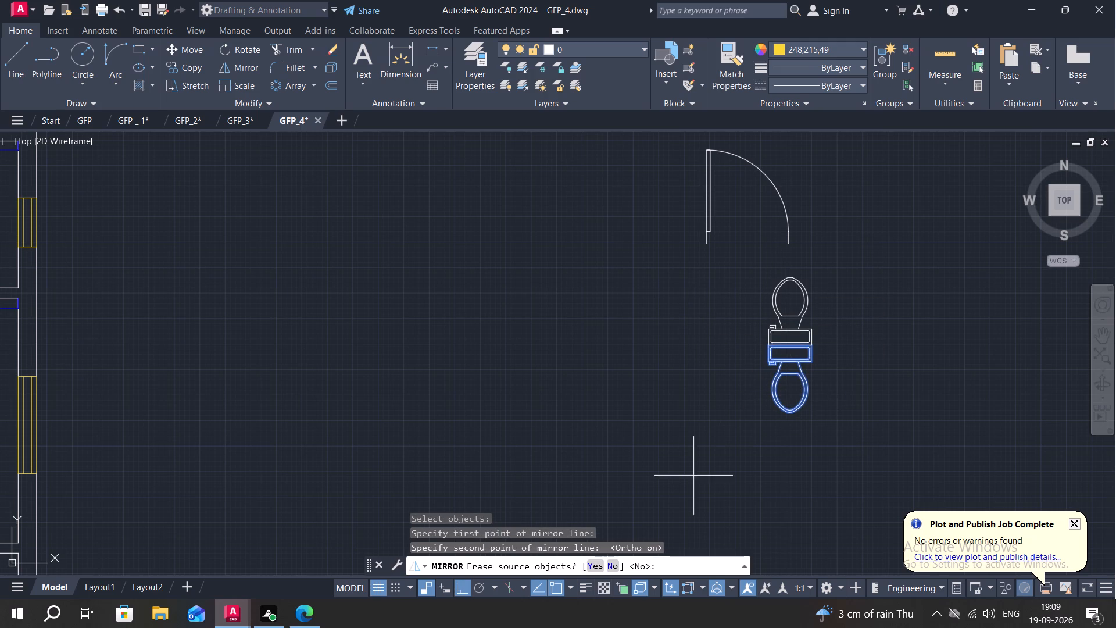
{"action": "left_click", "coordinate": [610, 565]}
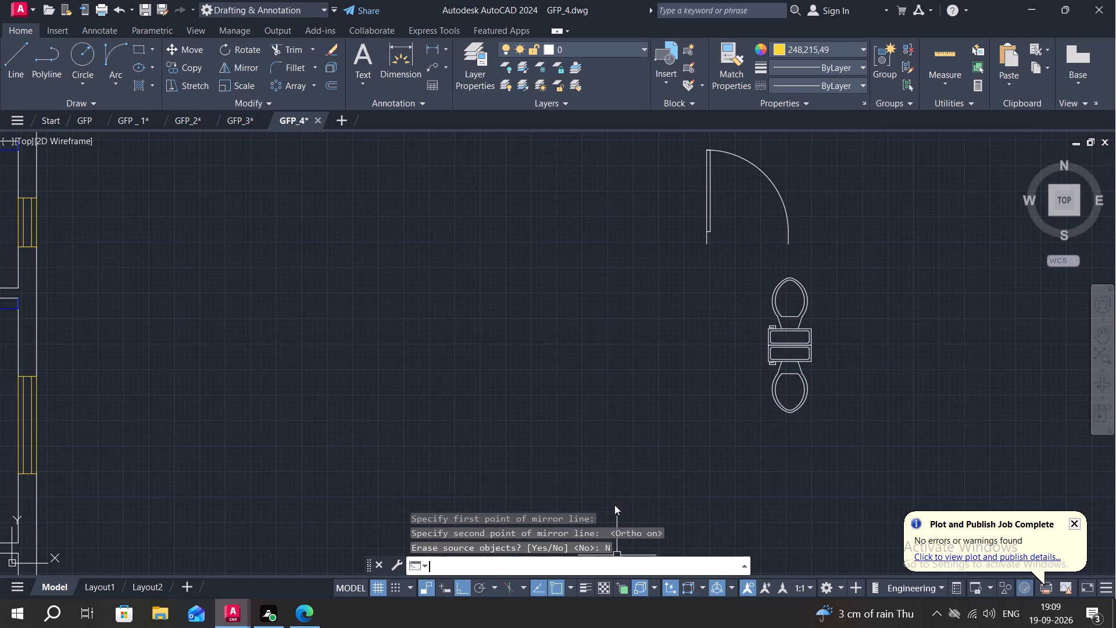
Copy the mirrored toilet from its tank edge into the 6' room, with its tank near the lower wall, with Ortho off.
{"action": "type", "text": "CO"}
{"action": "key", "text": "space"}
{"action": "left_click", "coordinate": [793, 327]}
{"action": "right_click", "coordinate": [792, 327]}
{"action": "left_click", "coordinate": [792, 327]}
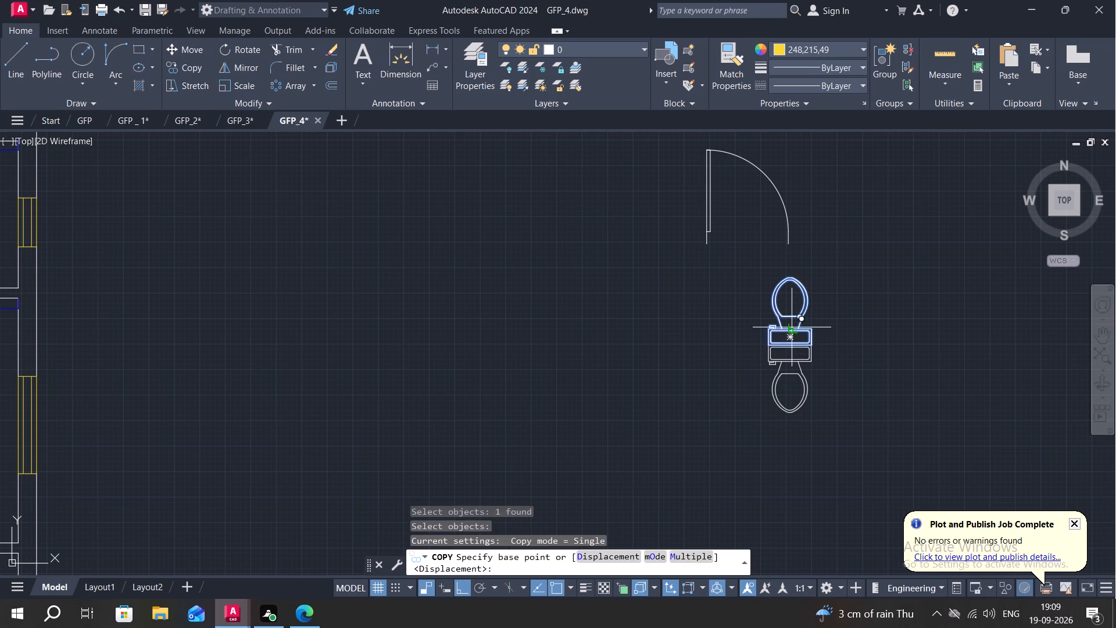
{"action": "scroll", "coordinate": [503, 341], "scroll_direction": "down", "scroll_amount": 2}
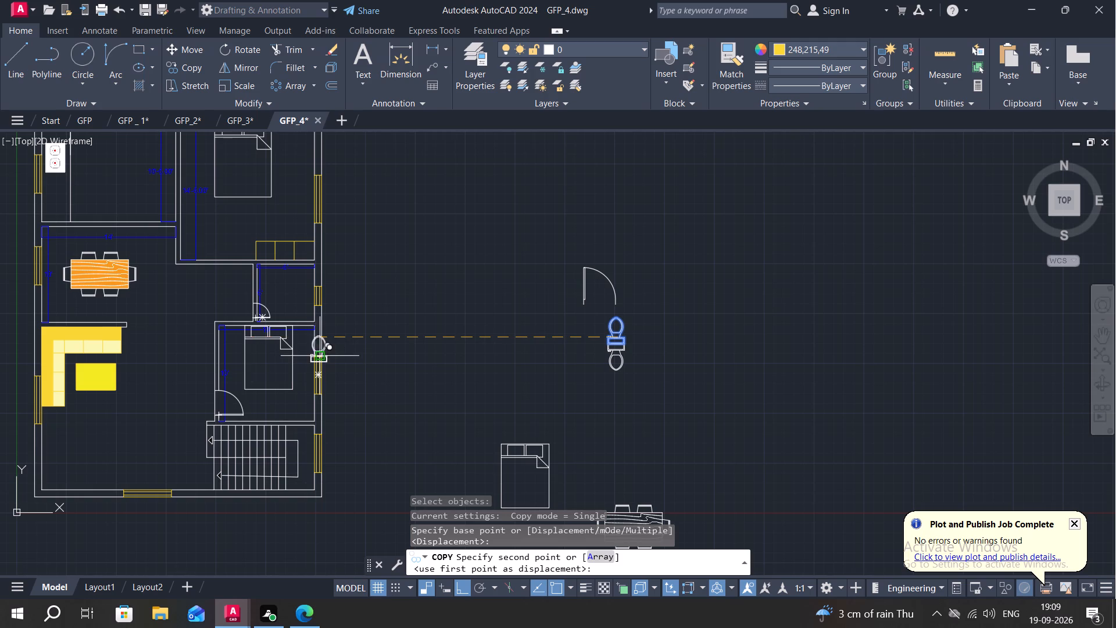
{"action": "key", "text": "F8"}
{"action": "middle_click_drag", "start_coordinate": [391, 312], "coordinate": [688, 456]}
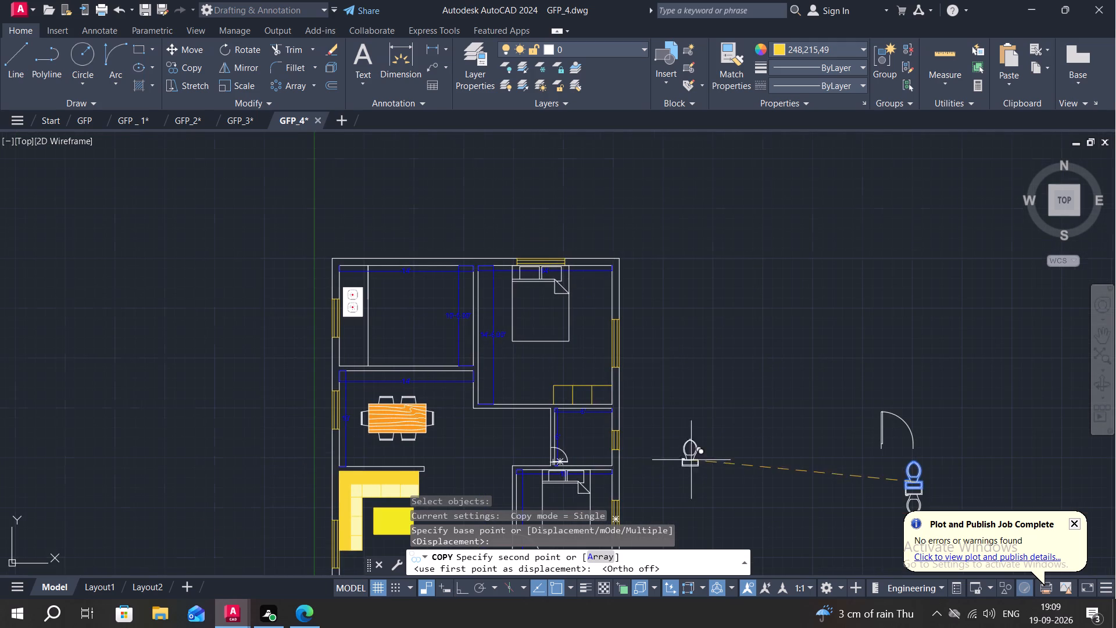
{"action": "middle_click_drag", "start_coordinate": [571, 429], "coordinate": [536, 312]}
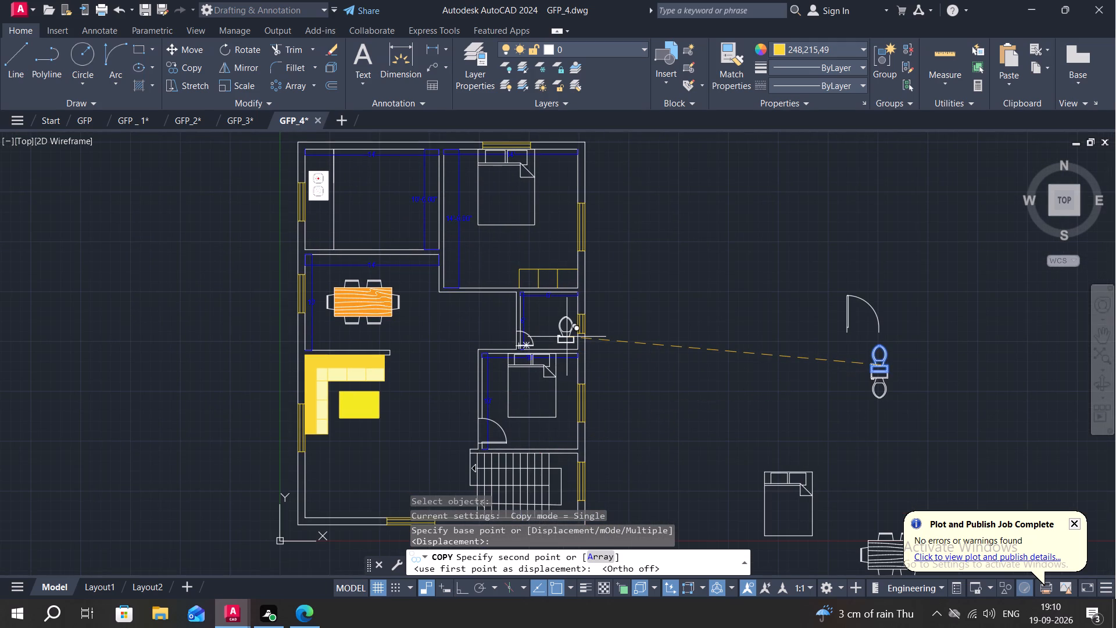
{"action": "scroll", "coordinate": [560, 345], "scroll_direction": "up", "scroll_amount": 2}
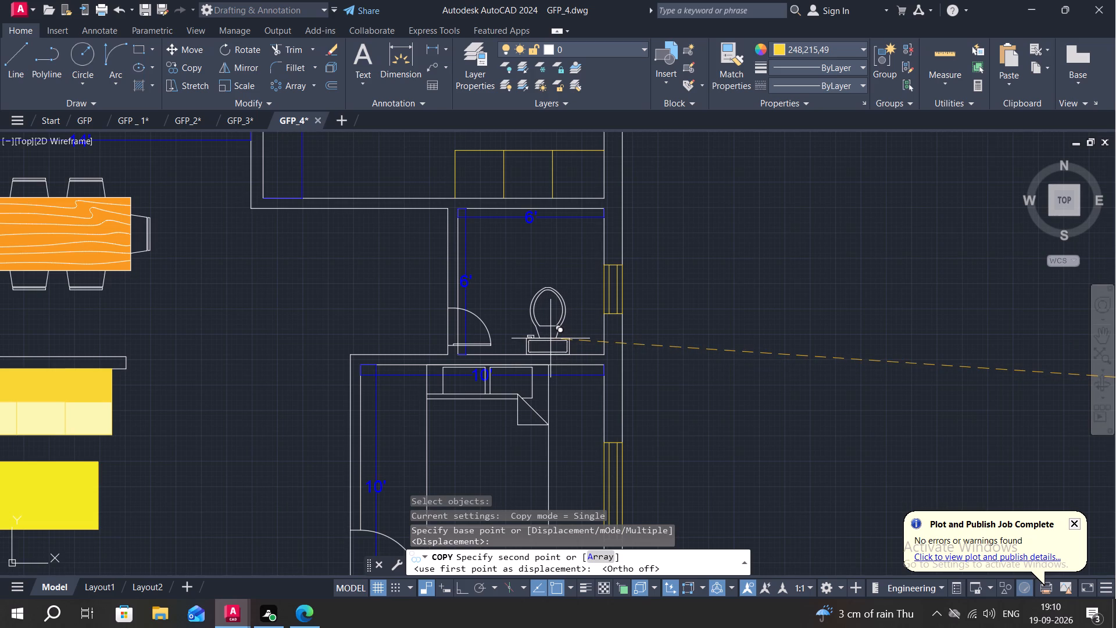
{"action": "left_click", "coordinate": [550, 338]}
Erase the vertical dimension along the west wall of the upper bedroom.
{"action": "scroll", "coordinate": [643, 347], "scroll_direction": "down", "scroll_amount": 1}
{"action": "scroll", "coordinate": [731, 345], "scroll_direction": "down", "scroll_amount": 1}
{"action": "middle_click_drag", "start_coordinate": [767, 368], "coordinate": [750, 340]}
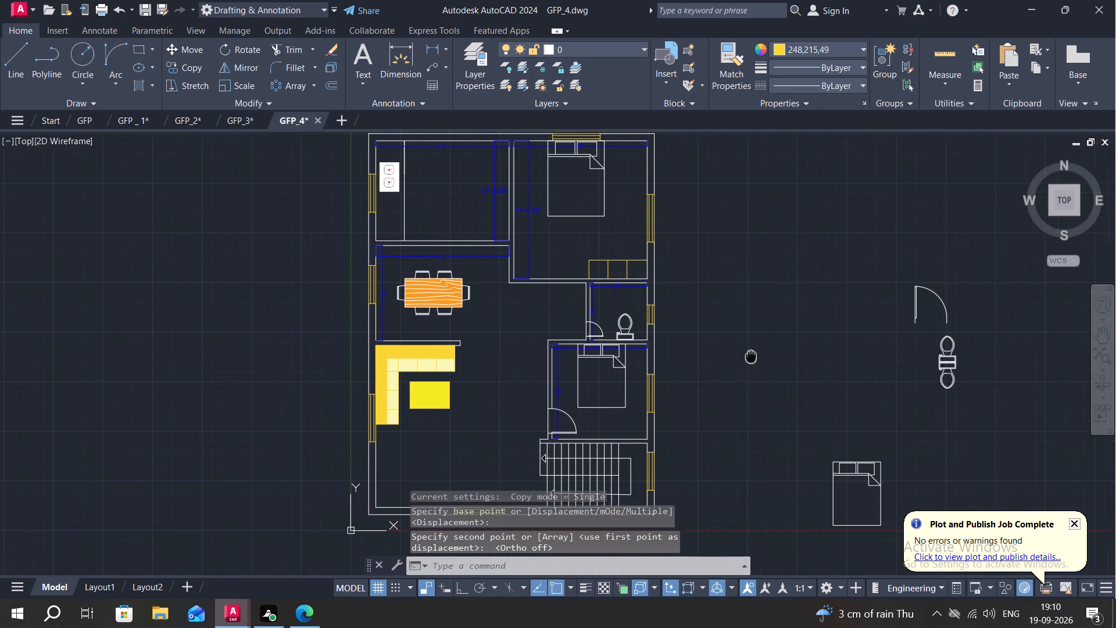
{"action": "middle_click_drag", "start_coordinate": [750, 340], "coordinate": [756, 328]}
{"action": "middle_click_drag", "start_coordinate": [537, 351], "coordinate": [620, 420]}
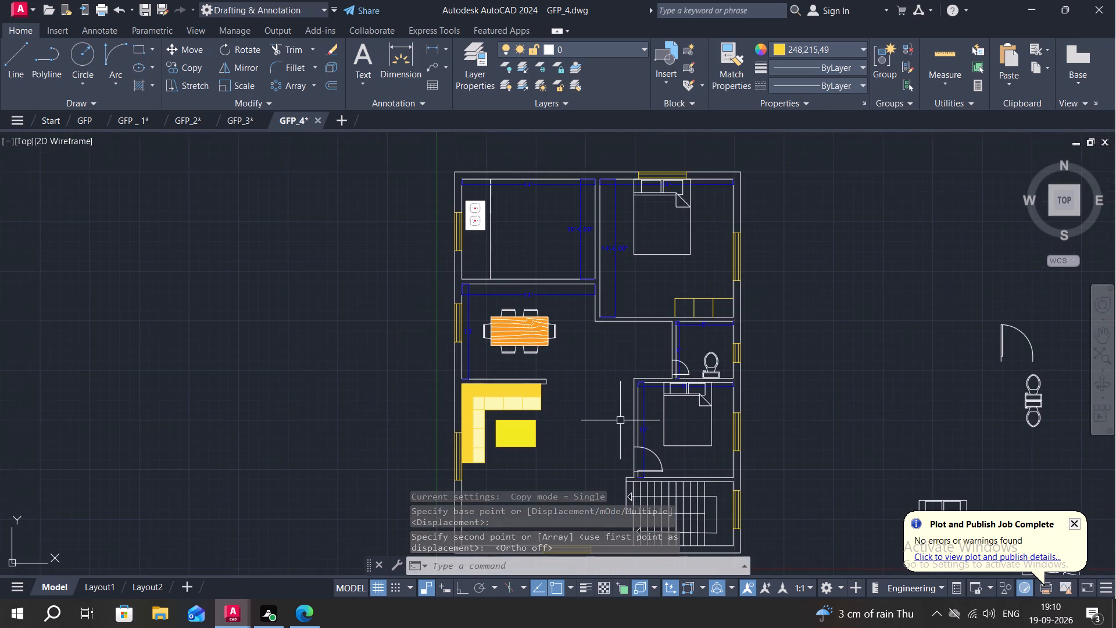
{"action": "scroll", "coordinate": [627, 291], "scroll_direction": "up", "scroll_amount": 1}
{"action": "left_click", "coordinate": [609, 280]}
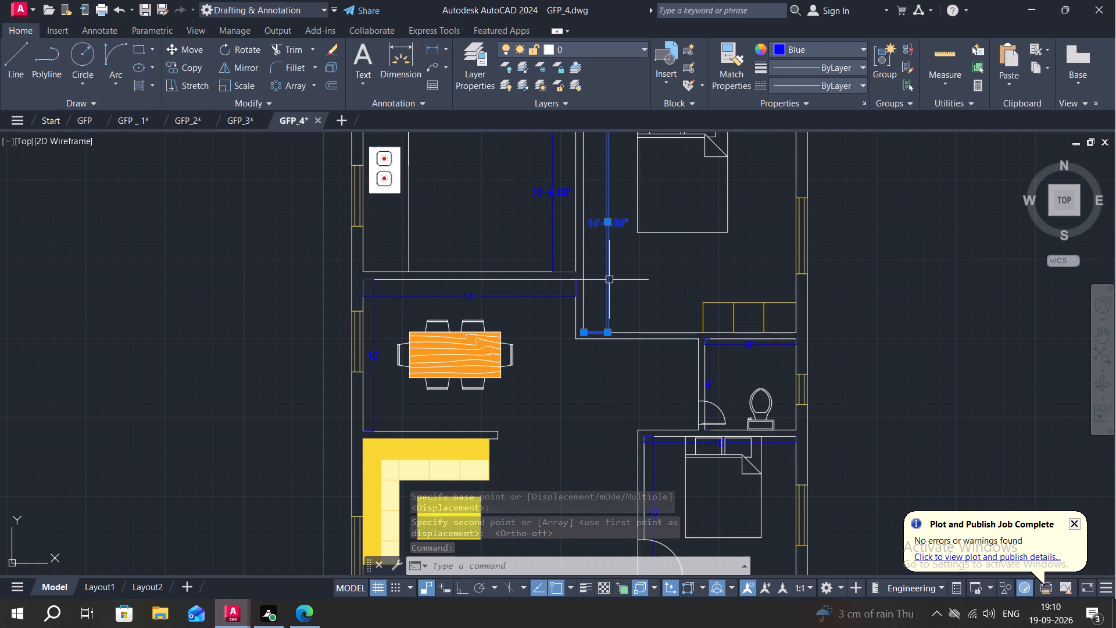
{"action": "key", "text": "Delete"}
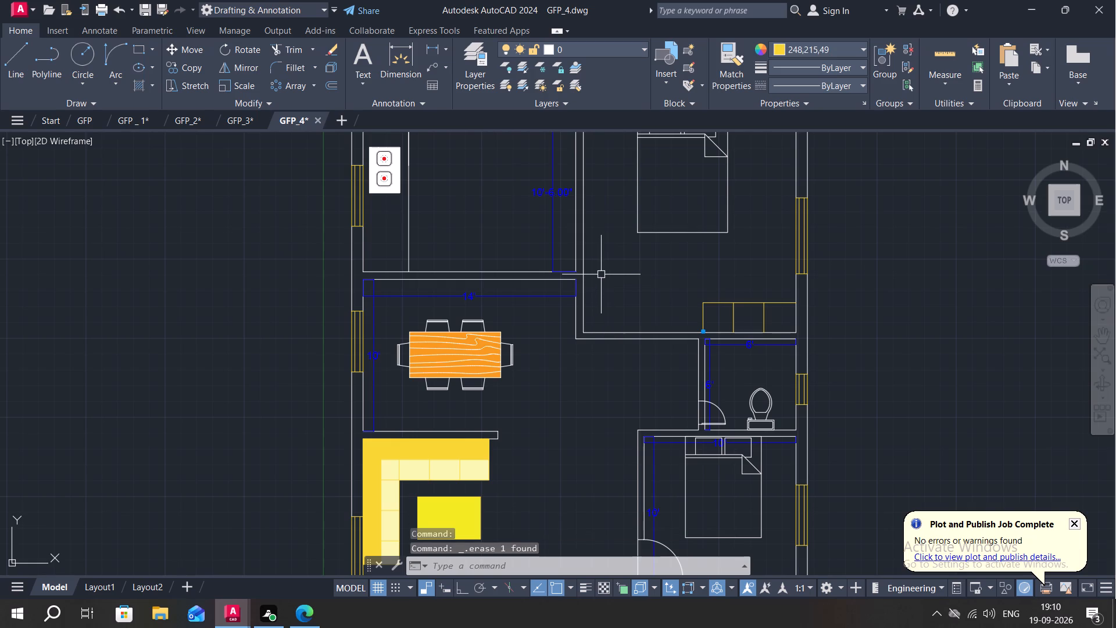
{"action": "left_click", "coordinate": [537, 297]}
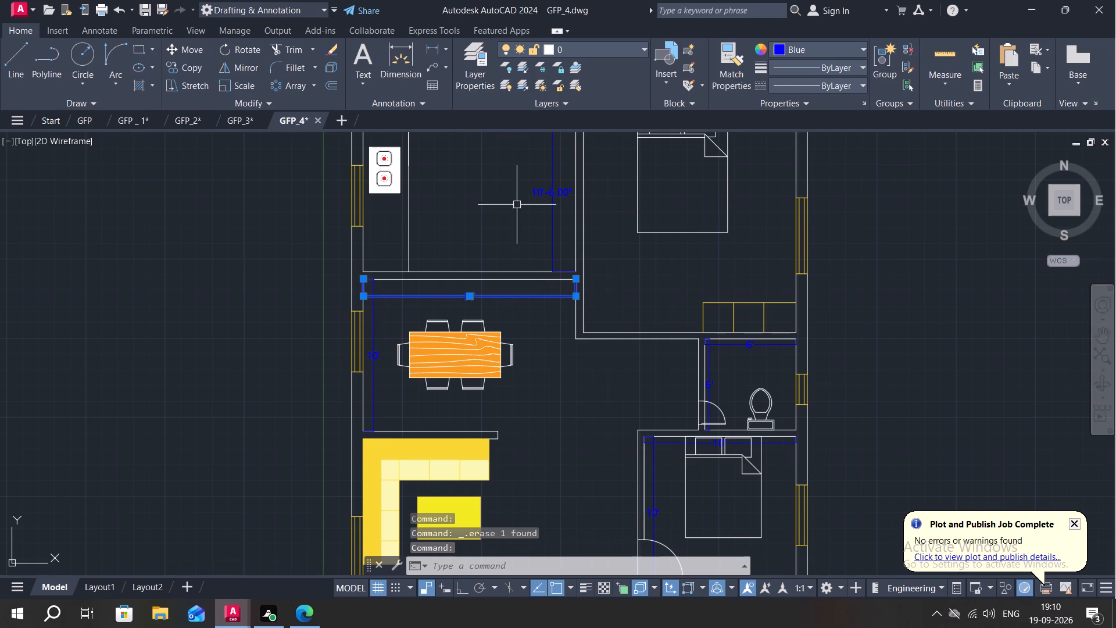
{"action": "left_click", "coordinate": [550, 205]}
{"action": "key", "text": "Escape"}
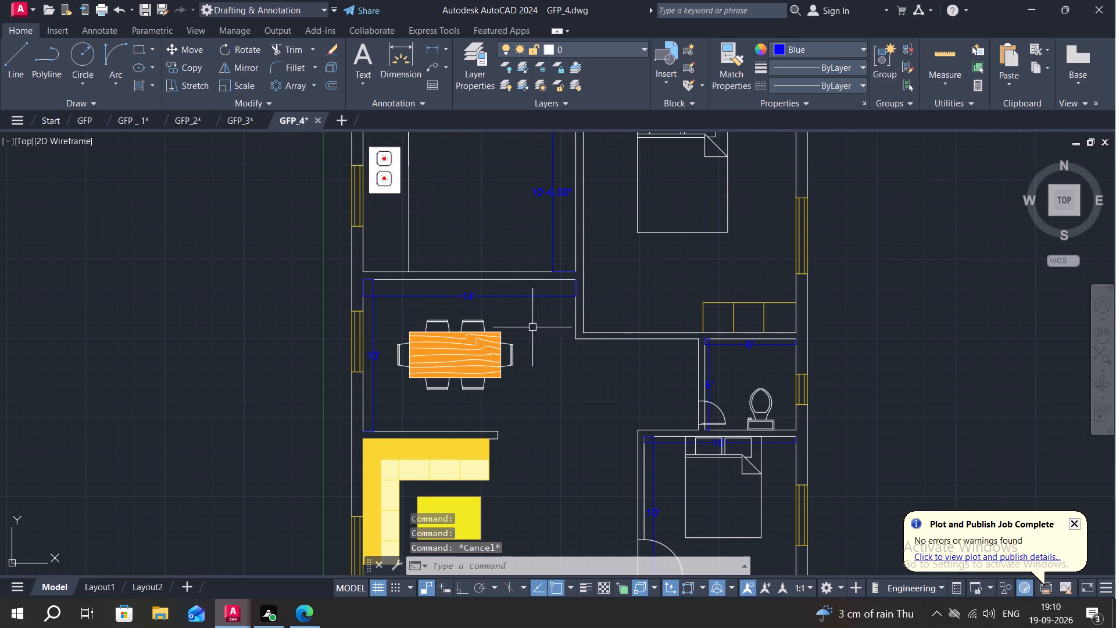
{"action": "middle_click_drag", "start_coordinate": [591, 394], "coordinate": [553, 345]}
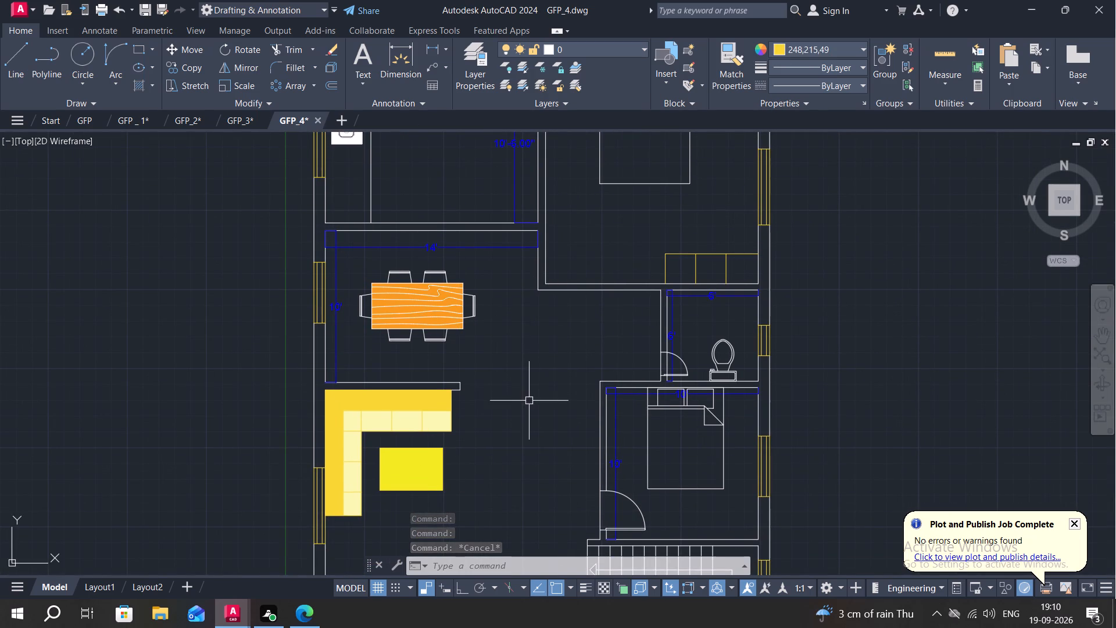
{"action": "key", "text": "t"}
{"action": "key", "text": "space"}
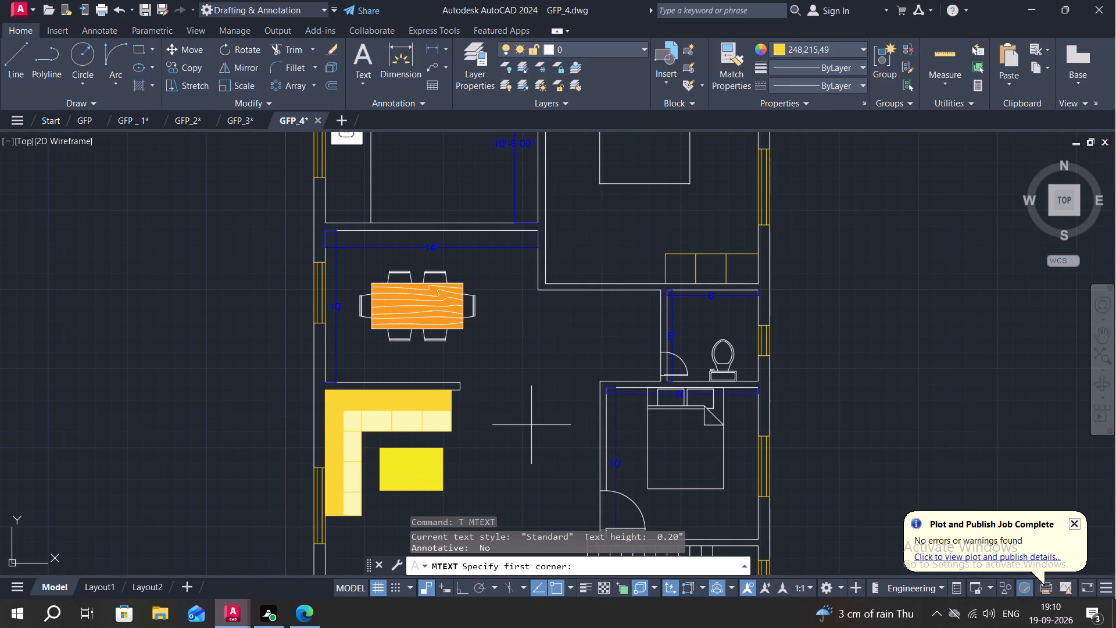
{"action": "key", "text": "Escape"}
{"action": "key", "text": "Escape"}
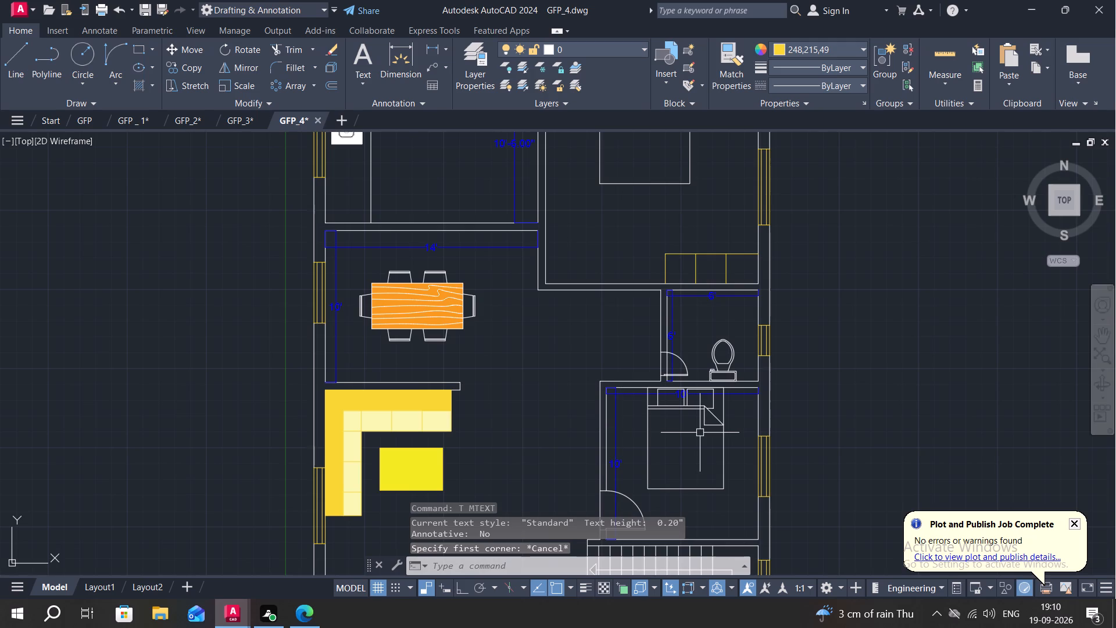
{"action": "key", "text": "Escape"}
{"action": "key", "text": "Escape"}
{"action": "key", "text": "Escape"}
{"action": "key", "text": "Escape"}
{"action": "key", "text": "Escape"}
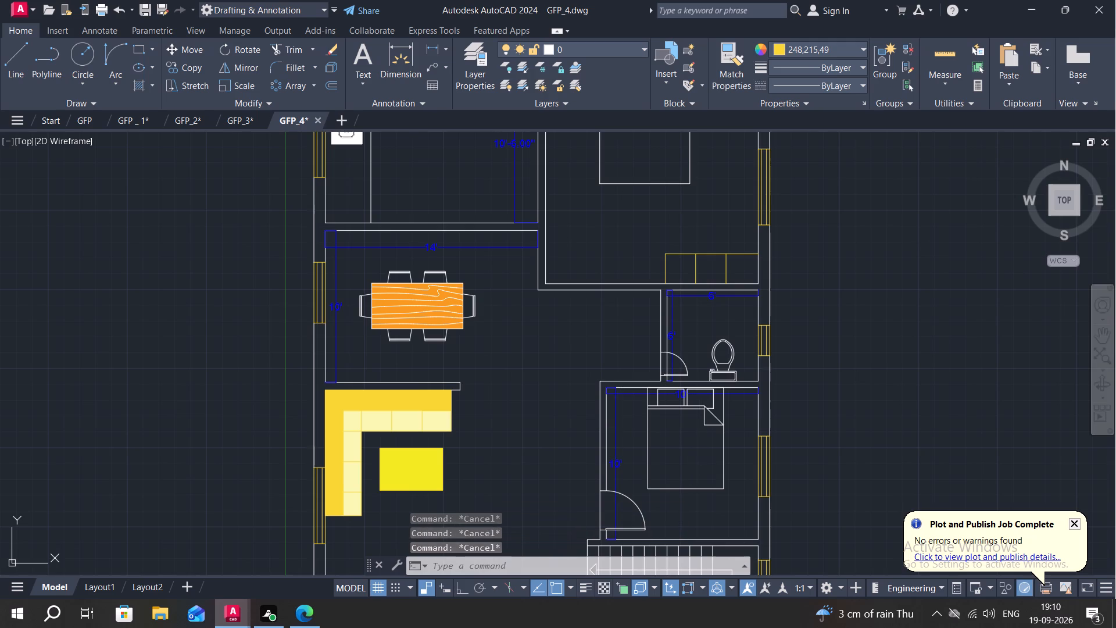
Copy the spare single door from its hinge-side endpoint to the outer line of the south exterior wall, near the southwest corner.
{"action": "middle_click_drag", "start_coordinate": [692, 444], "coordinate": [681, 430]}
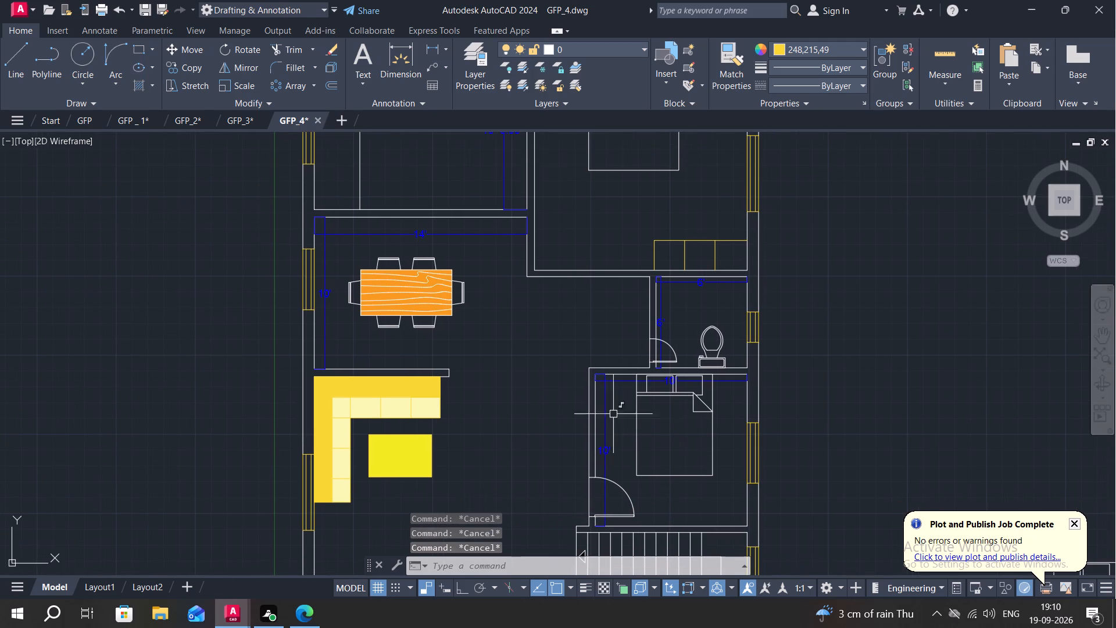
{"action": "middle_click_drag", "start_coordinate": [661, 275], "coordinate": [661, 333]}
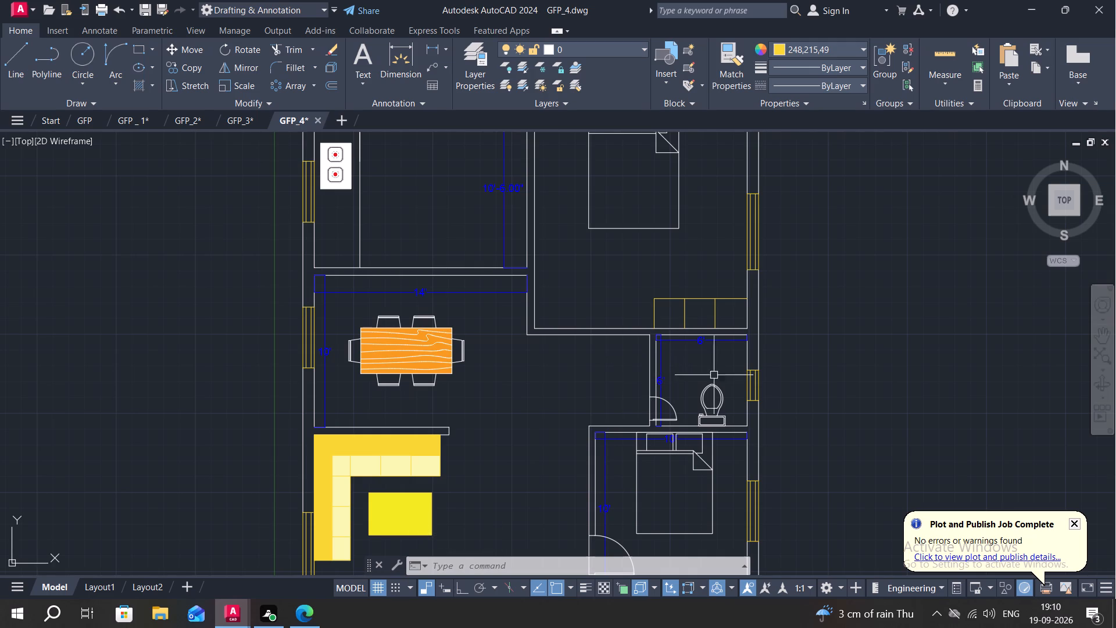
{"action": "middle_click_drag", "start_coordinate": [769, 384], "coordinate": [684, 362]}
{"action": "scroll", "coordinate": [681, 355], "scroll_direction": "down", "scroll_amount": 2}
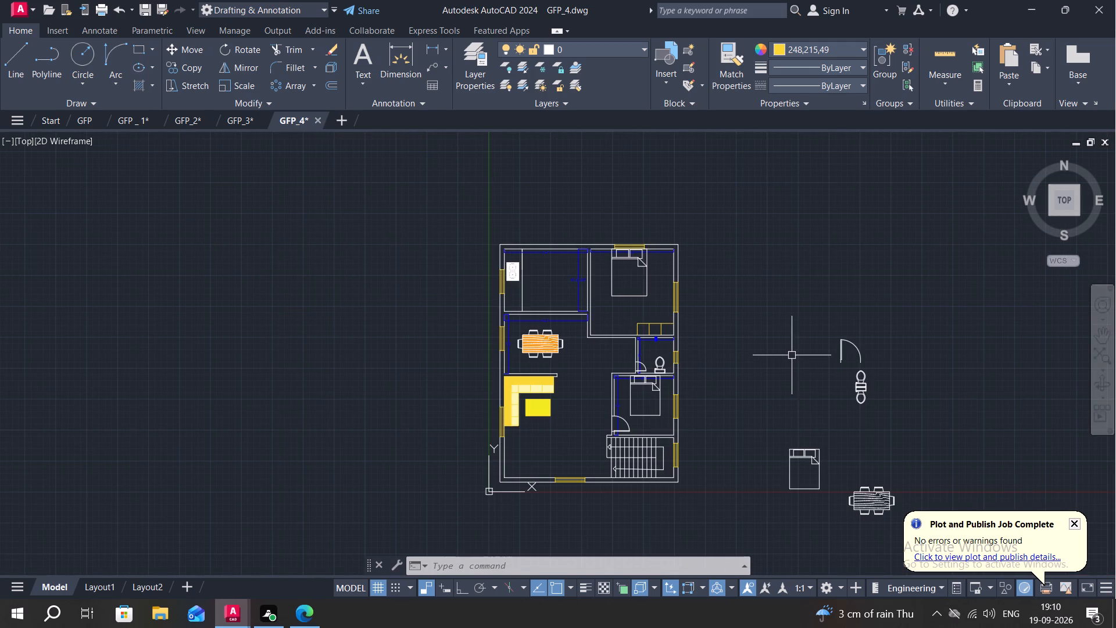
{"action": "type", "text": "CO"}
{"action": "key", "text": "space"}
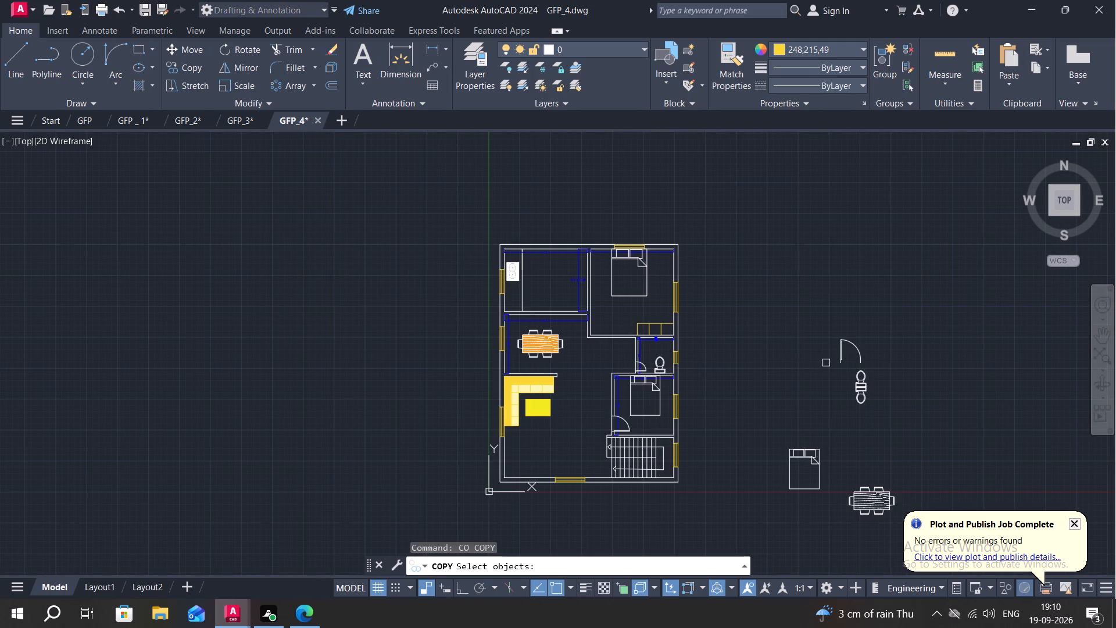
{"action": "left_click", "coordinate": [840, 355]}
{"action": "right_click", "coordinate": [839, 353]}
{"action": "scroll", "coordinate": [838, 369], "scroll_direction": "up", "scroll_amount": 3}
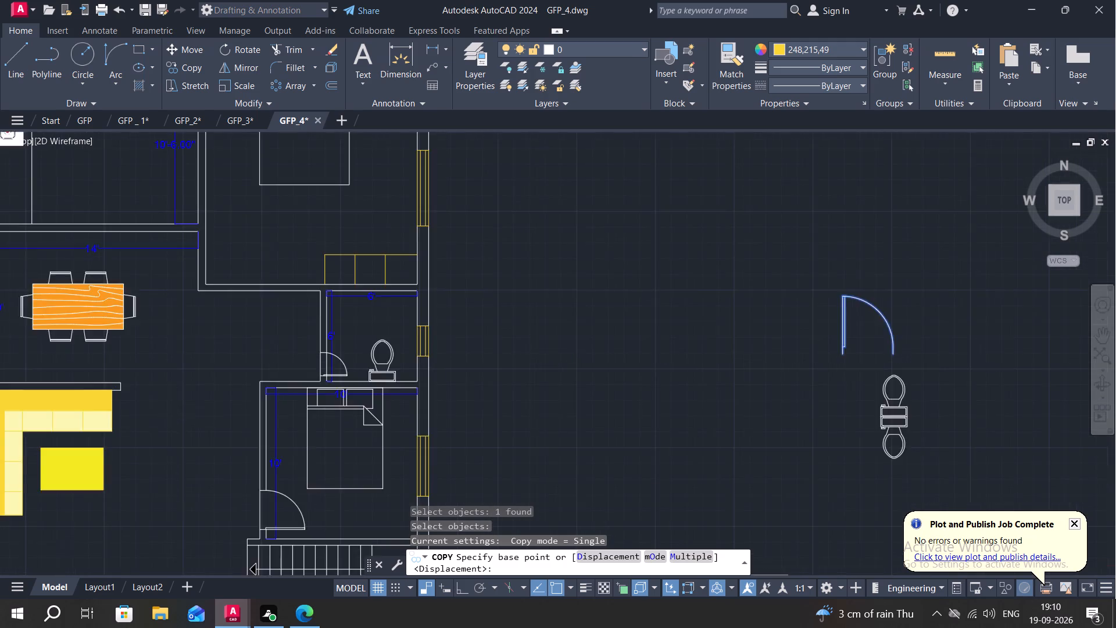
{"action": "left_click", "coordinate": [845, 349]}
{"action": "scroll", "coordinate": [741, 386], "scroll_direction": "down", "scroll_amount": 3}
{"action": "middle_click_drag", "start_coordinate": [722, 394], "coordinate": [851, 291]}
{"action": "scroll", "coordinate": [617, 456], "scroll_direction": "down", "scroll_amount": 1}
{"action": "scroll", "coordinate": [595, 416], "scroll_direction": "up", "scroll_amount": 5}
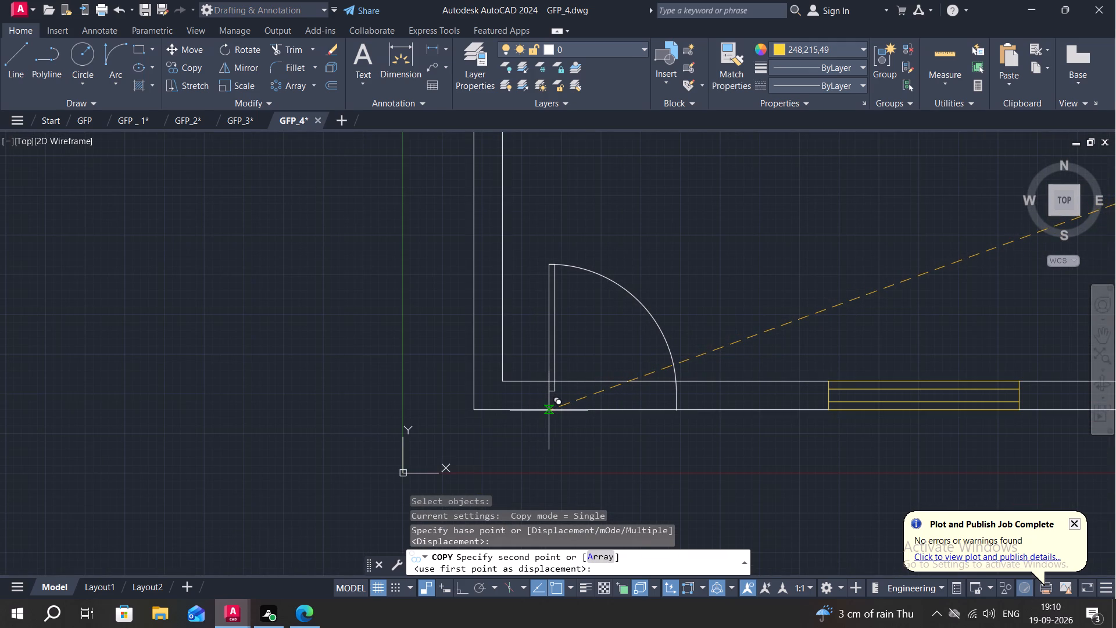
{"action": "left_click", "coordinate": [549, 411]}
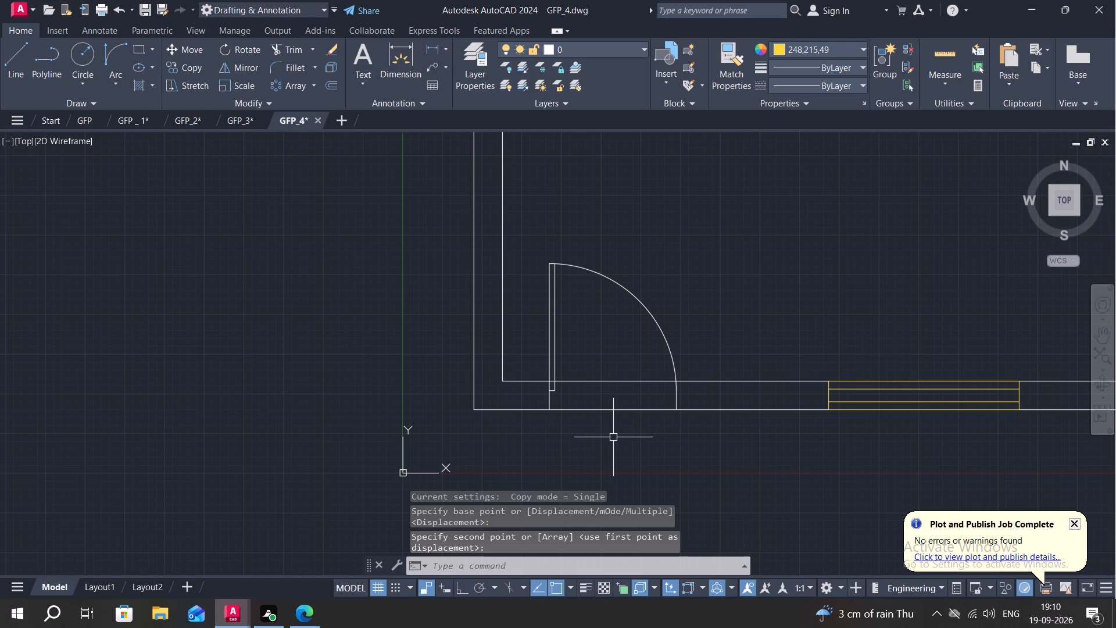
Trim the south exterior wall's inner line across the opening of the new door near the southwest corner.
{"action": "key", "text": "t"}
{"action": "key", "text": "r"}
{"action": "key", "text": "space"}
{"action": "scroll", "coordinate": [552, 365], "scroll_direction": "up", "scroll_amount": 3}
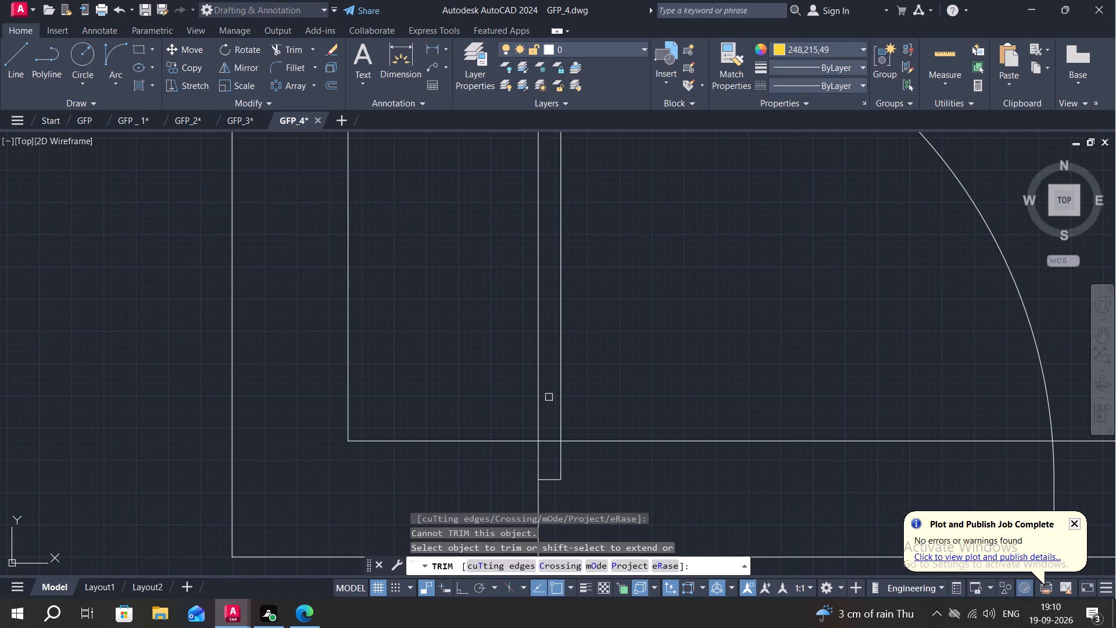
{"action": "left_click", "coordinate": [552, 443]}
{"action": "left_click", "coordinate": [601, 441]}
{"action": "scroll", "coordinate": [600, 408], "scroll_direction": "down", "scroll_amount": 4}
{"action": "key", "text": "Escape"}
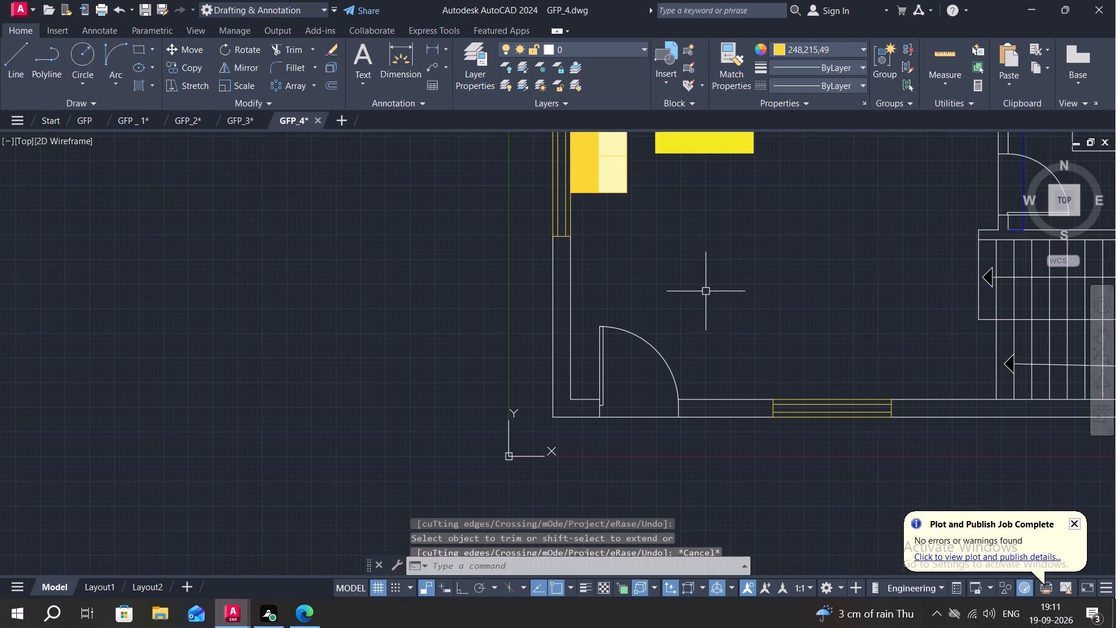
Copy the door near the southwest corner into the empty space west of the floor plan.
{"action": "middle_click_drag", "start_coordinate": [711, 280], "coordinate": [659, 458]}
{"action": "scroll", "coordinate": [748, 315], "scroll_direction": "down", "scroll_amount": 2}
{"action": "middle_click_drag", "start_coordinate": [778, 253], "coordinate": [742, 395]}
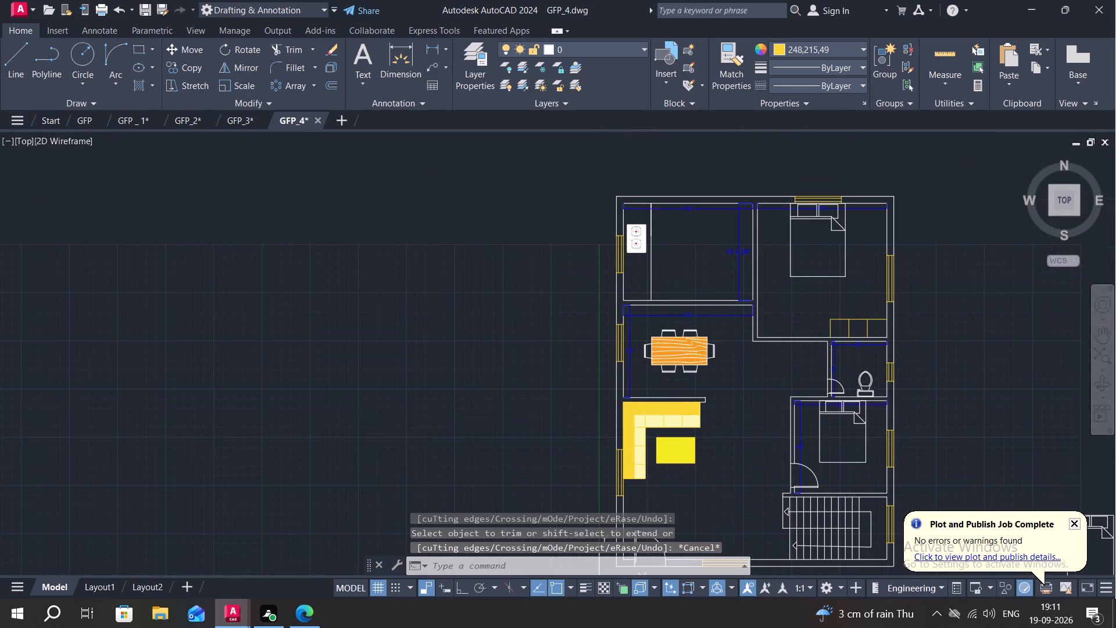
{"action": "type", "text": "CO"}
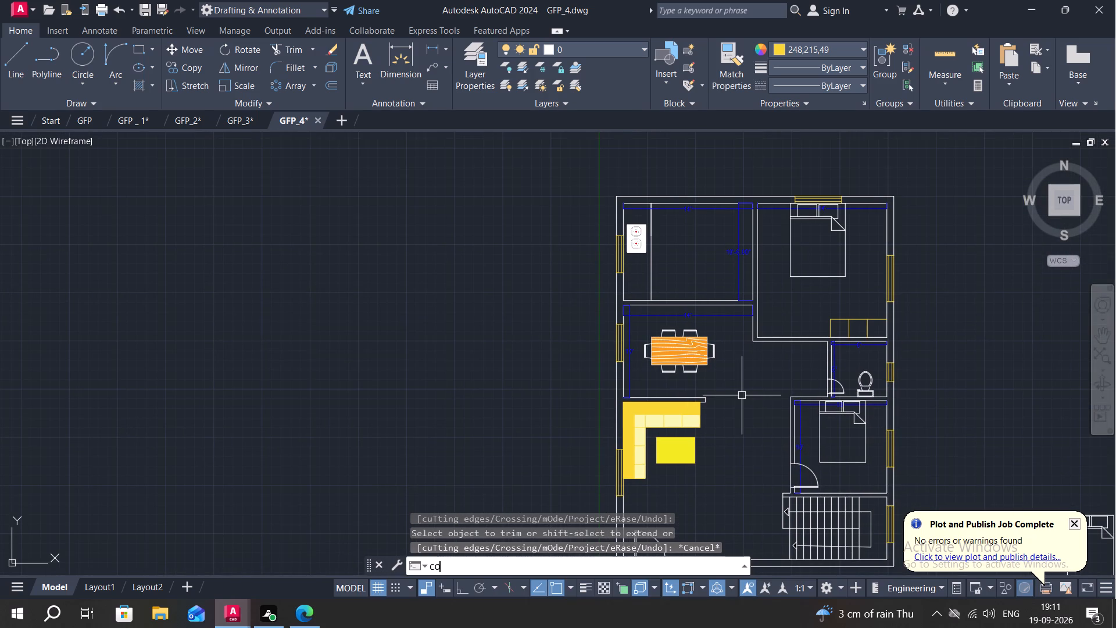
{"action": "key", "text": "Escape"}
{"action": "middle_click_drag", "start_coordinate": [536, 411], "coordinate": [532, 239]}
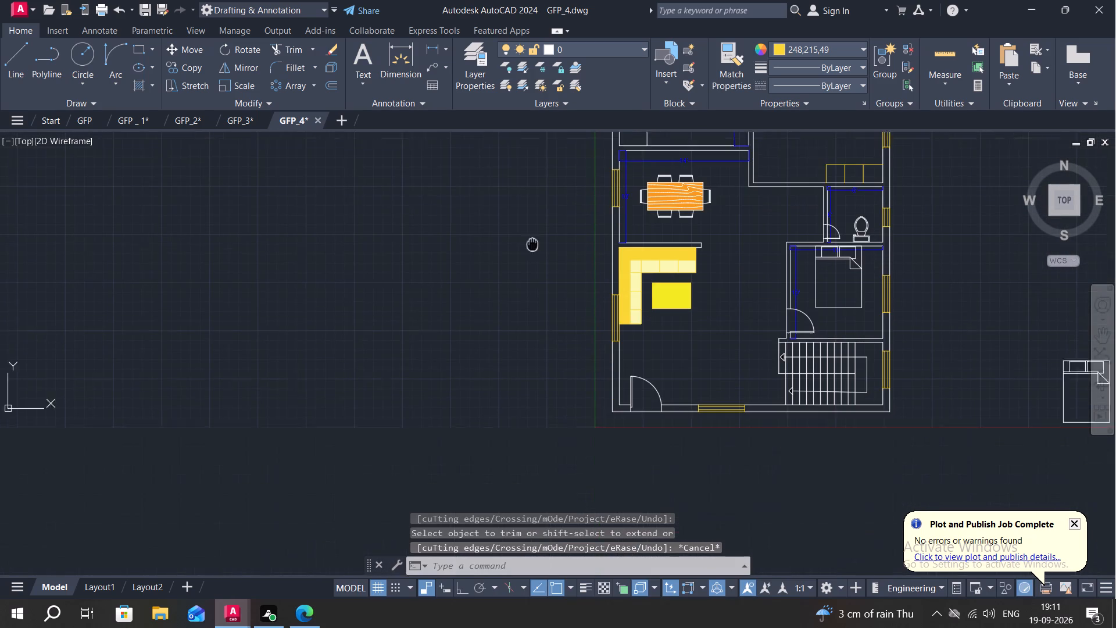
{"action": "key", "text": "Escape"}
{"action": "key", "text": "Escape"}
{"action": "type", "text": "CO"}
{"action": "key", "text": "space"}
{"action": "left_click", "coordinate": [639, 360]}
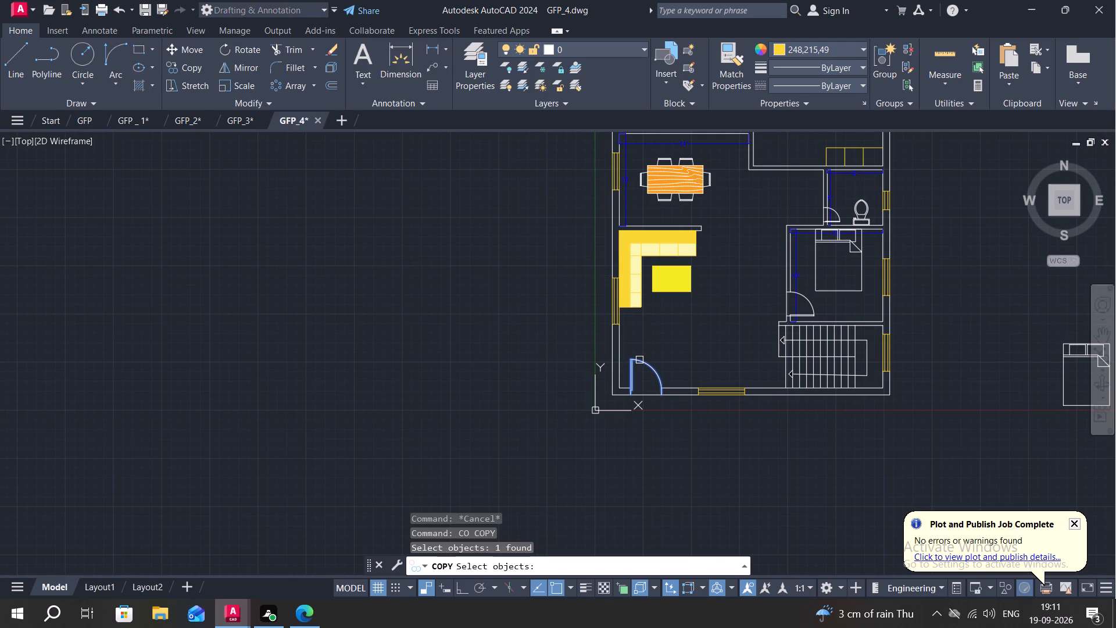
{"action": "right_click", "coordinate": [639, 360]}
{"action": "left_click", "coordinate": [640, 360]}
{"action": "left_click", "coordinate": [492, 338]}
{"action": "key", "text": "Escape"}
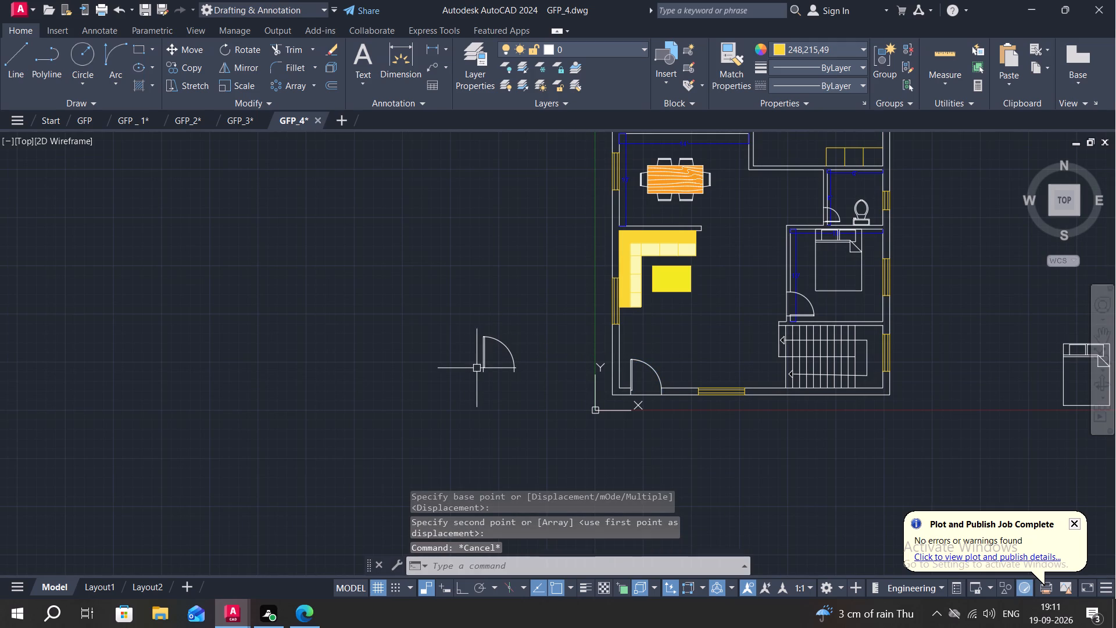
Scale the copied door west of the plan freehand to about two-thirds size, based at its hinge-side endpoint.
{"action": "type", "text": "SC"}
{"action": "key", "text": "space"}
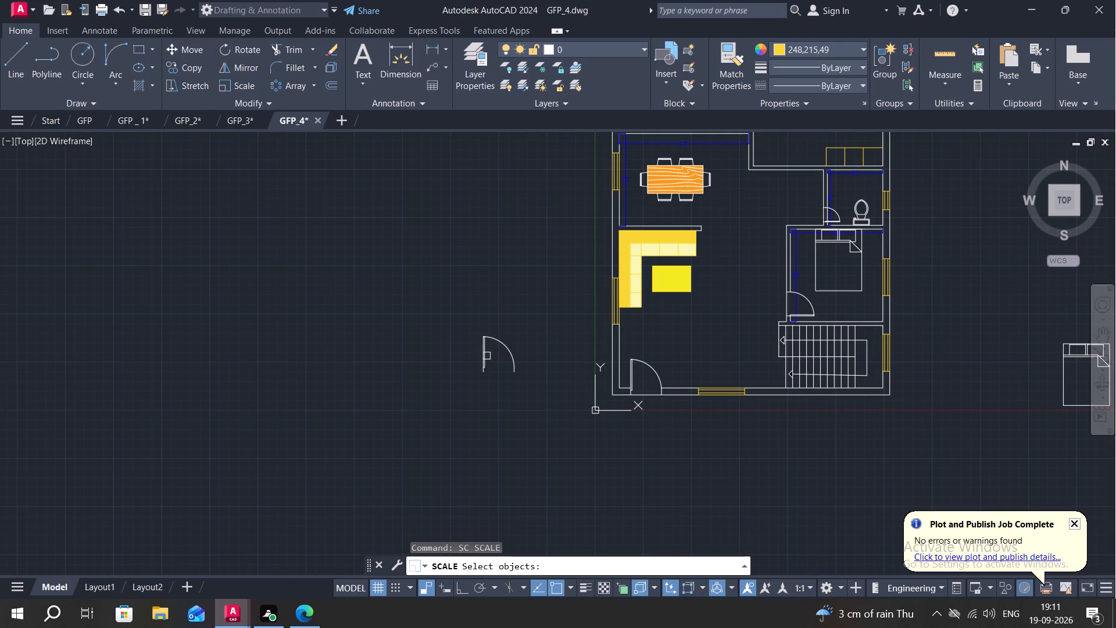
{"action": "left_click", "coordinate": [487, 356]}
{"action": "right_click", "coordinate": [485, 351]}
{"action": "scroll", "coordinate": [481, 373], "scroll_direction": "up", "scroll_amount": 3}
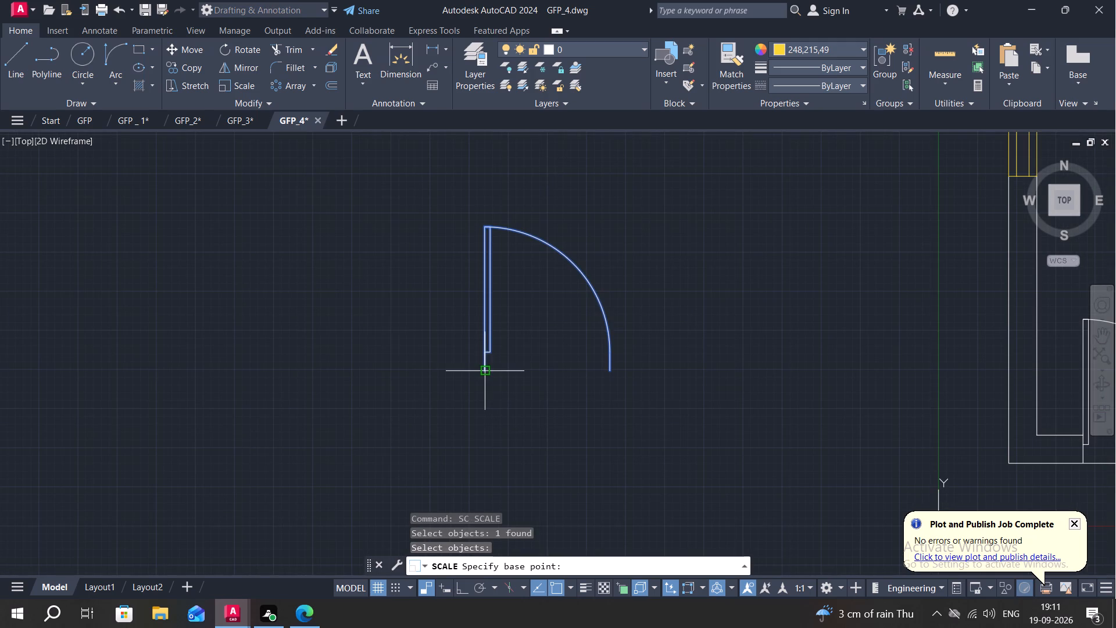
{"action": "left_click", "coordinate": [488, 372]}
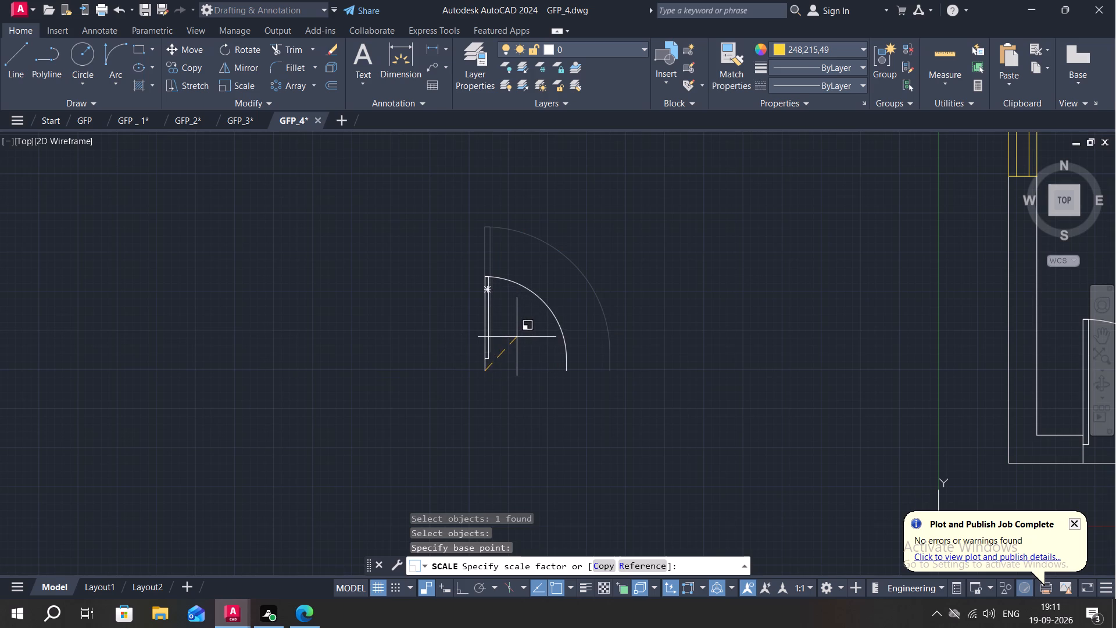
{"action": "left_click", "coordinate": [517, 338]}
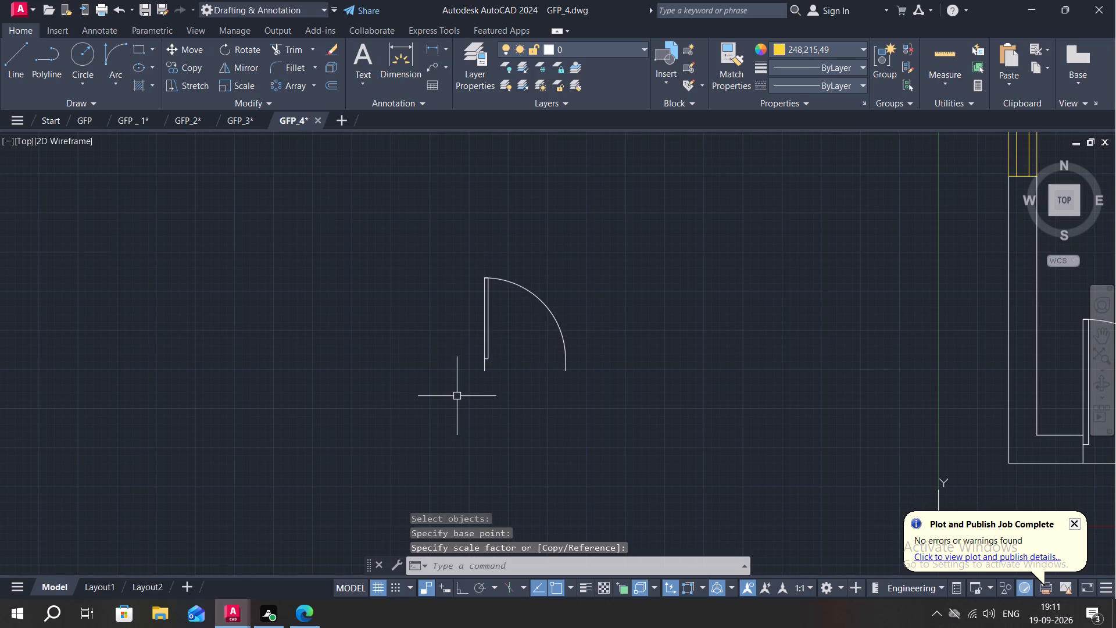
Copy the reduced door from its hinge-side endpoint to the lower line of the upper bedroom's south wall, near its west corner.
{"action": "type", "text": "CO"}
{"action": "key", "text": "space"}
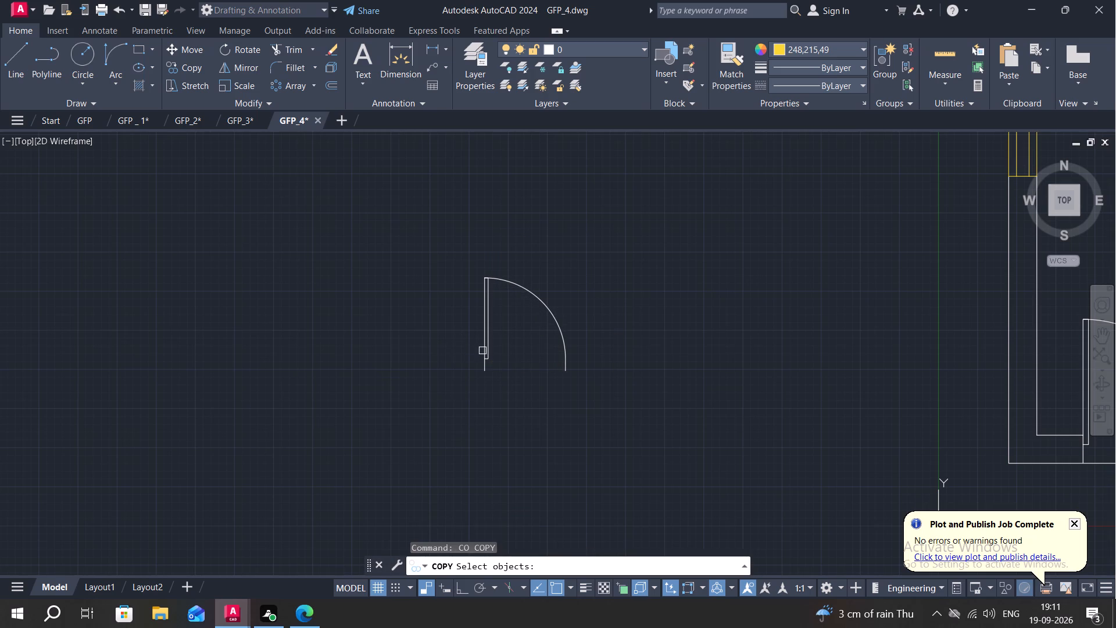
{"action": "left_click", "coordinate": [489, 338]}
{"action": "right_click", "coordinate": [489, 338]}
{"action": "scroll", "coordinate": [478, 370], "scroll_direction": "up", "scroll_amount": 1}
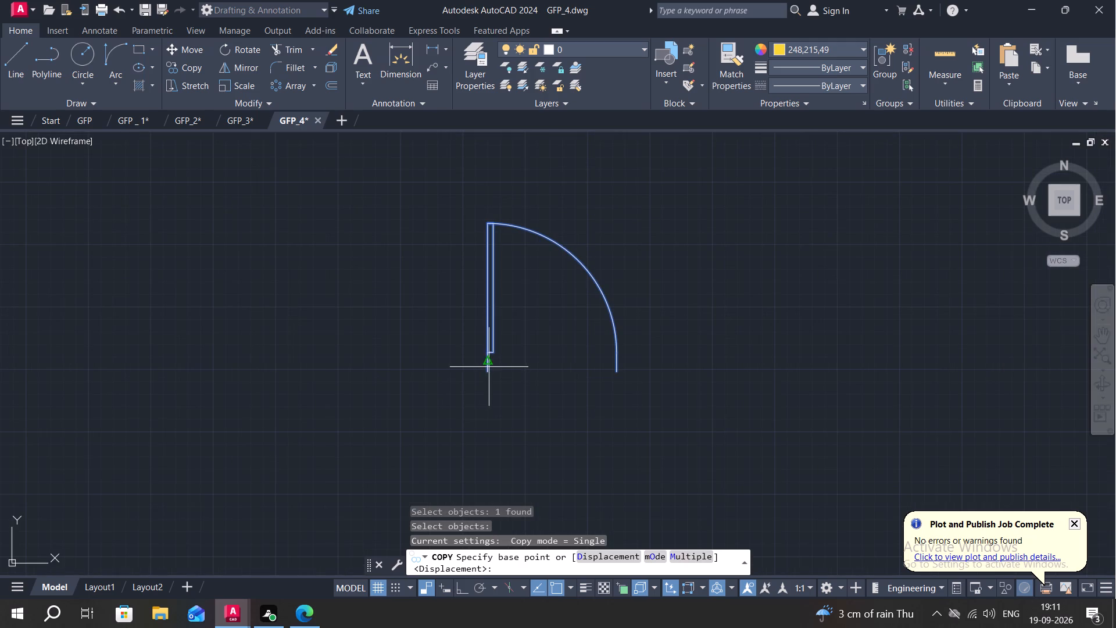
{"action": "left_click", "coordinate": [488, 373]}
{"action": "scroll", "coordinate": [583, 326], "scroll_direction": "down", "scroll_amount": 2}
{"action": "middle_click_drag", "start_coordinate": [587, 330], "coordinate": [530, 464]}
{"action": "scroll", "coordinate": [582, 384], "scroll_direction": "down", "scroll_amount": 2}
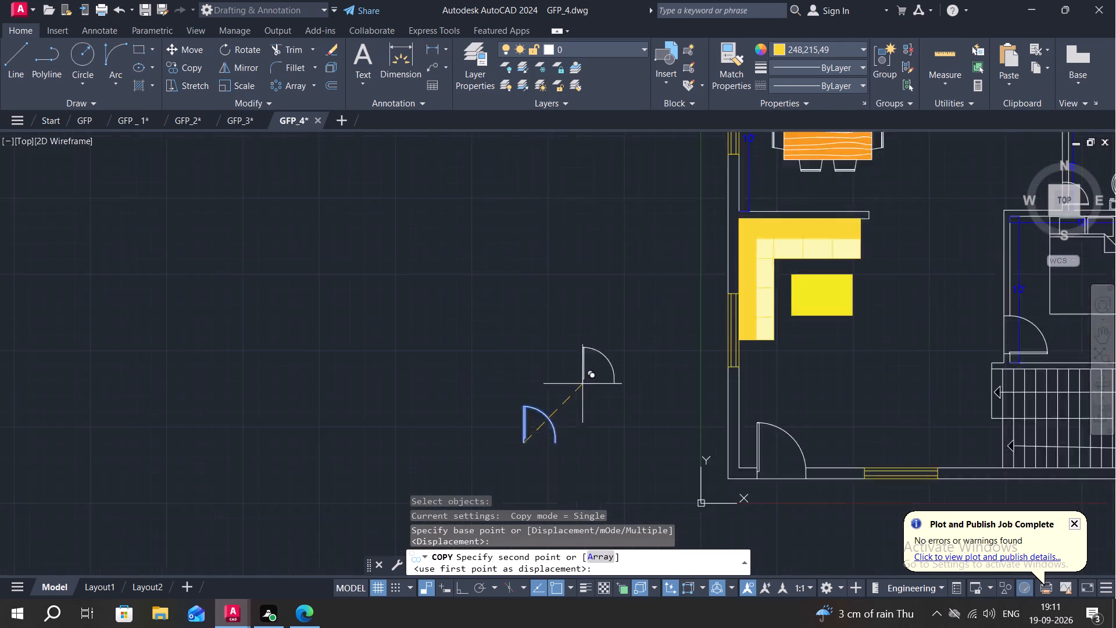
{"action": "scroll", "coordinate": [582, 384], "scroll_direction": "down", "scroll_amount": 1}
{"action": "middle_click", "coordinate": [599, 358]}
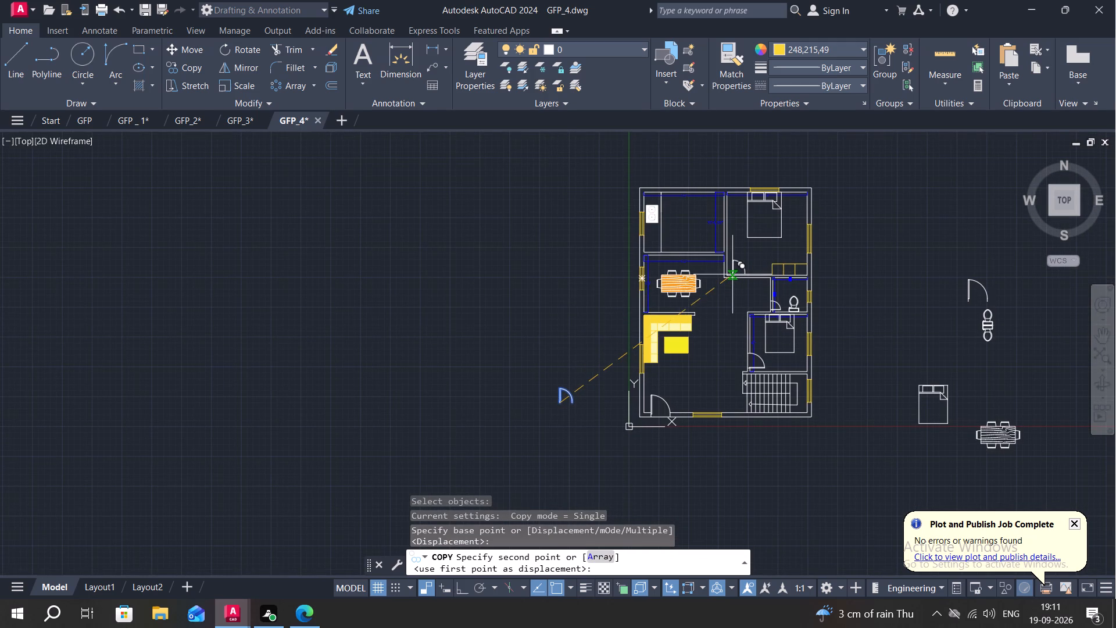
{"action": "scroll", "coordinate": [735, 274], "scroll_direction": "up", "scroll_amount": 3}
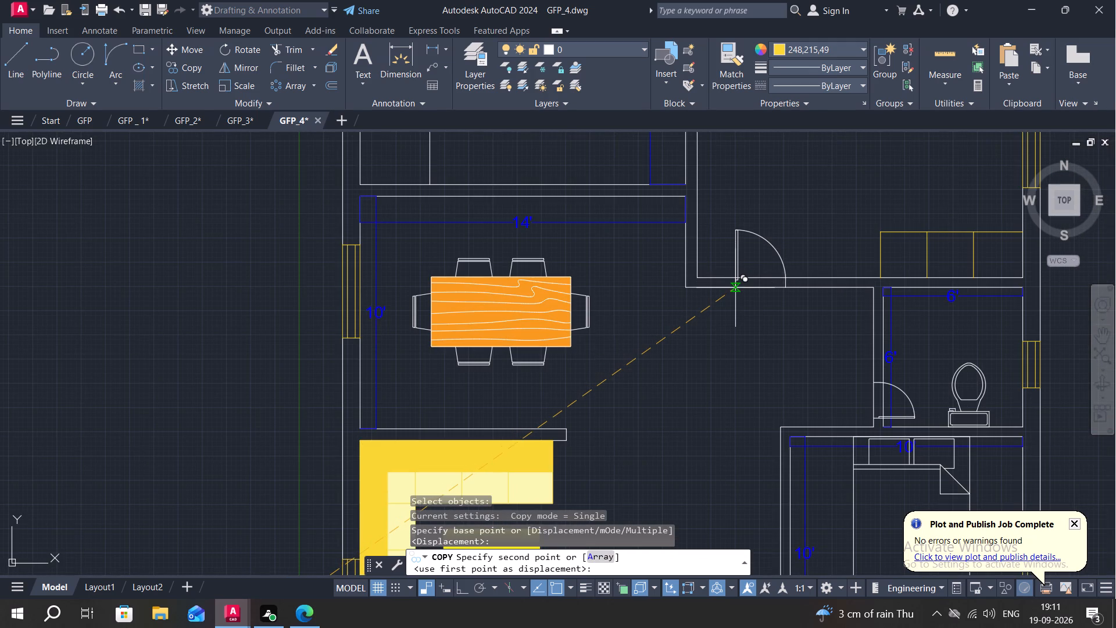
{"action": "left_click", "coordinate": [735, 288]}
Draw a short vertical line across the wall between the kitchen and dining area, near the middle of the wall.
{"action": "scroll", "coordinate": [653, 313], "scroll_direction": "down", "scroll_amount": 2}
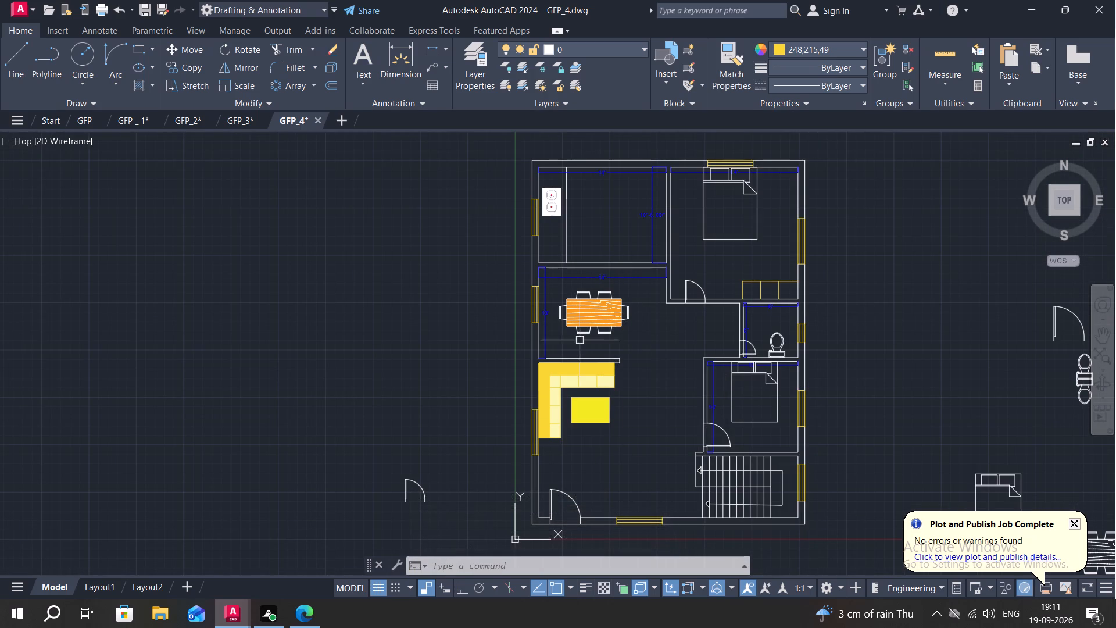
{"action": "key", "text": "l"}
{"action": "scroll", "coordinate": [585, 263], "scroll_direction": "up", "scroll_amount": 2}
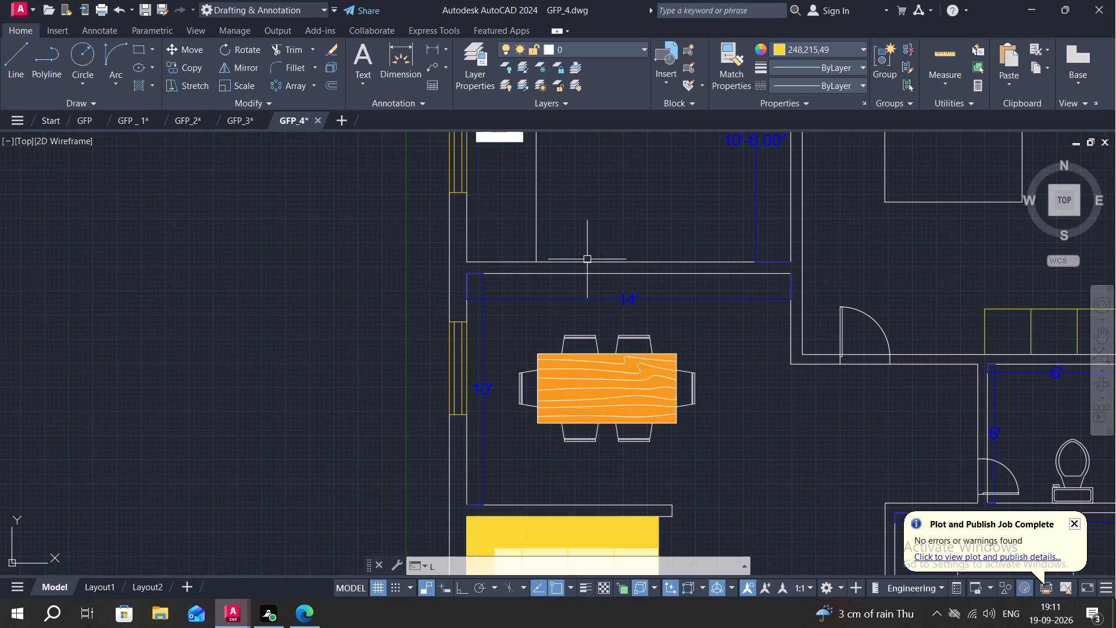
{"action": "left_click", "coordinate": [620, 262]}
{"action": "key", "text": "Escape"}
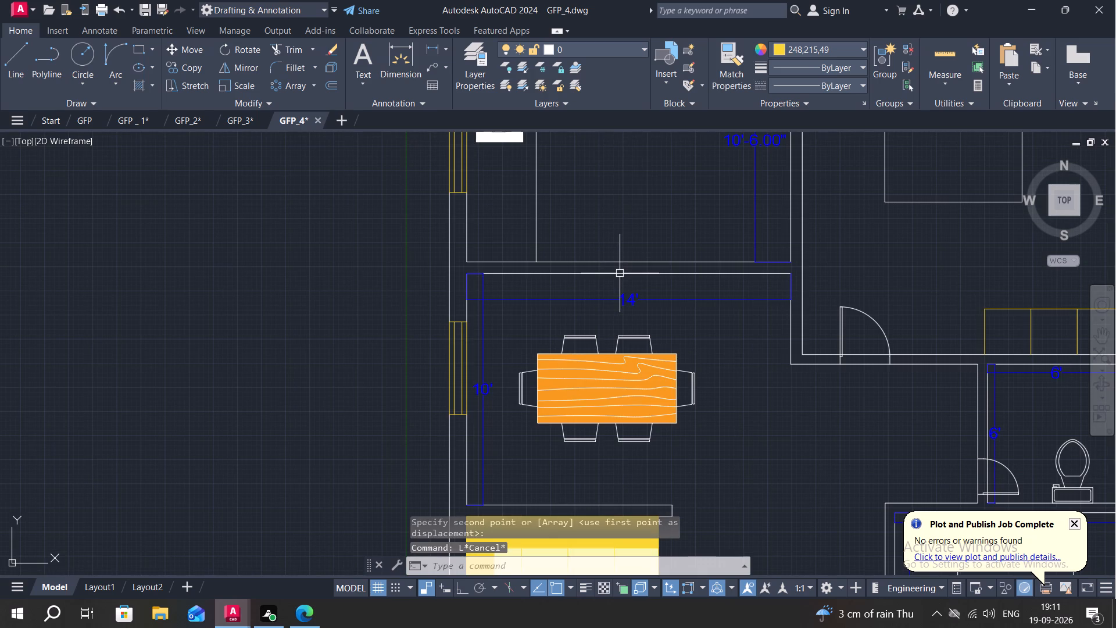
{"action": "type", "text": "L"}
{"action": "key", "text": "space"}
{"action": "left_click", "coordinate": [616, 263]}
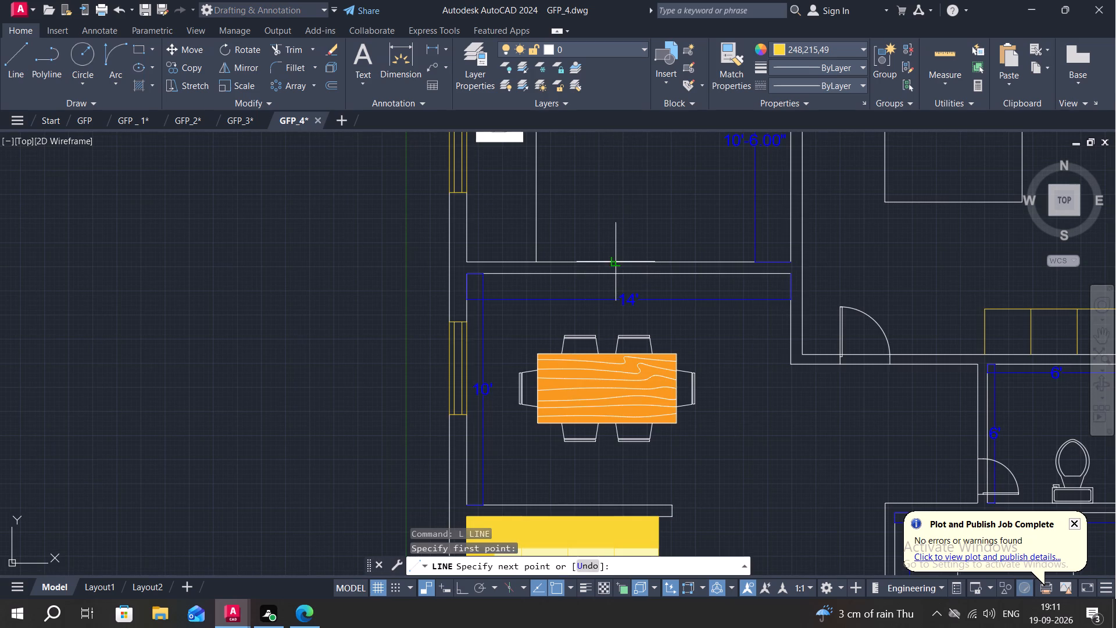
{"action": "left_click", "coordinate": [616, 273]}
{"action": "key", "text": "Escape"}
Trim both lines of the kitchen-dining wall east of the short vertical line to open the kitchen.
{"action": "type", "text": "TR"}
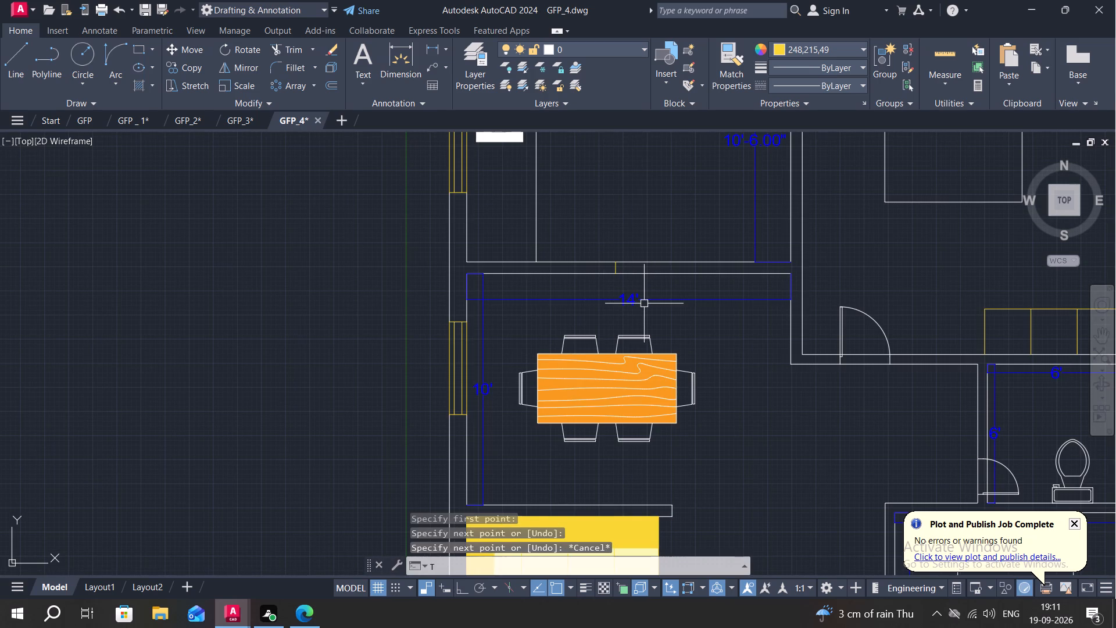
{"action": "key", "text": "space"}
{"action": "left_click", "coordinate": [664, 261]}
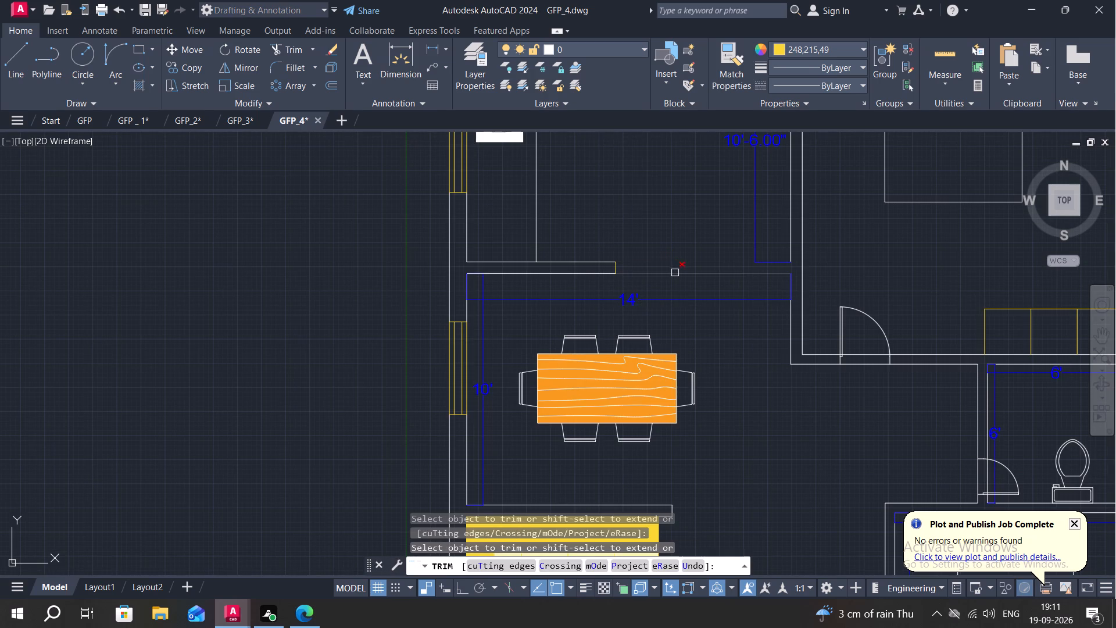
{"action": "left_click", "coordinate": [675, 273]}
{"action": "key", "text": "Escape"}
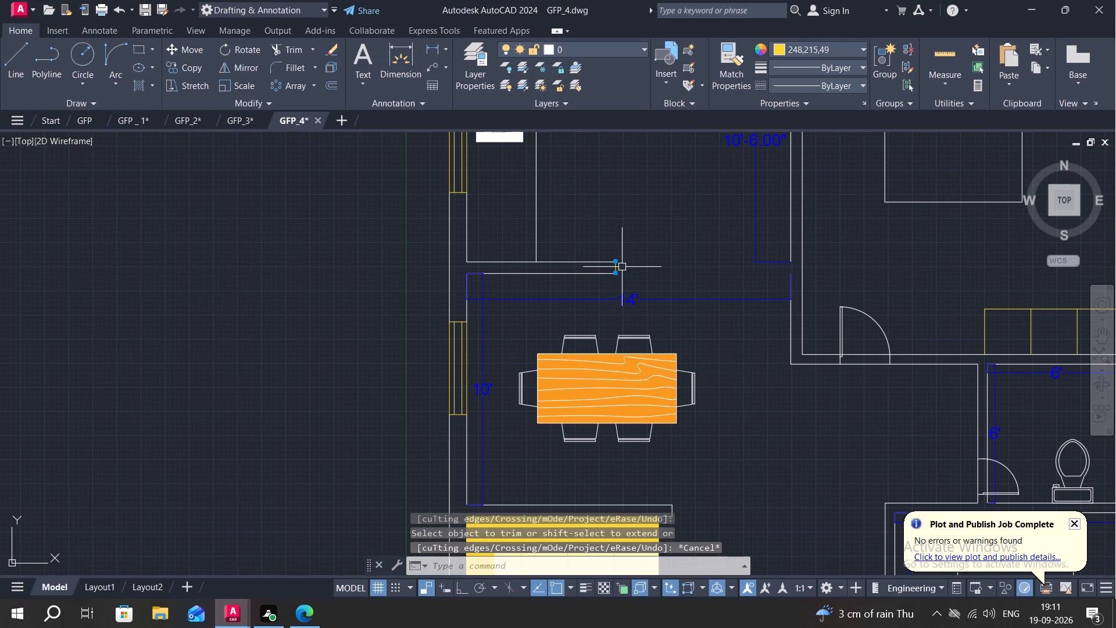
Match the properties of the kitchen wall line onto the short line closing the wall's end.
{"action": "scroll", "coordinate": [599, 266], "scroll_direction": "up", "scroll_amount": 3}
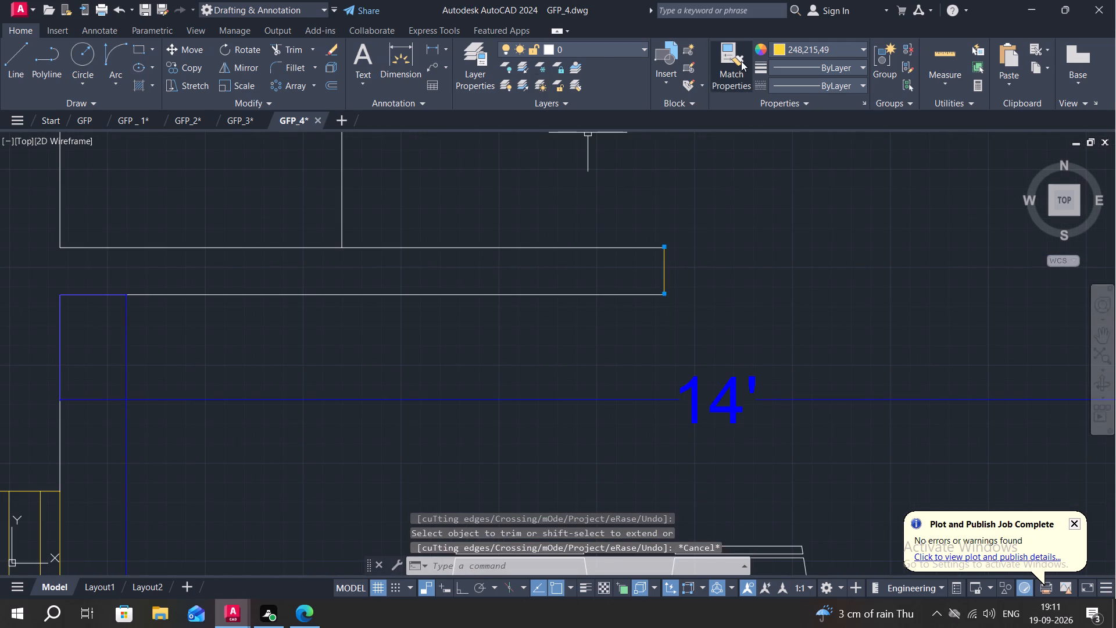
{"action": "left_click", "coordinate": [731, 56]}
{"action": "left_click", "coordinate": [607, 247]}
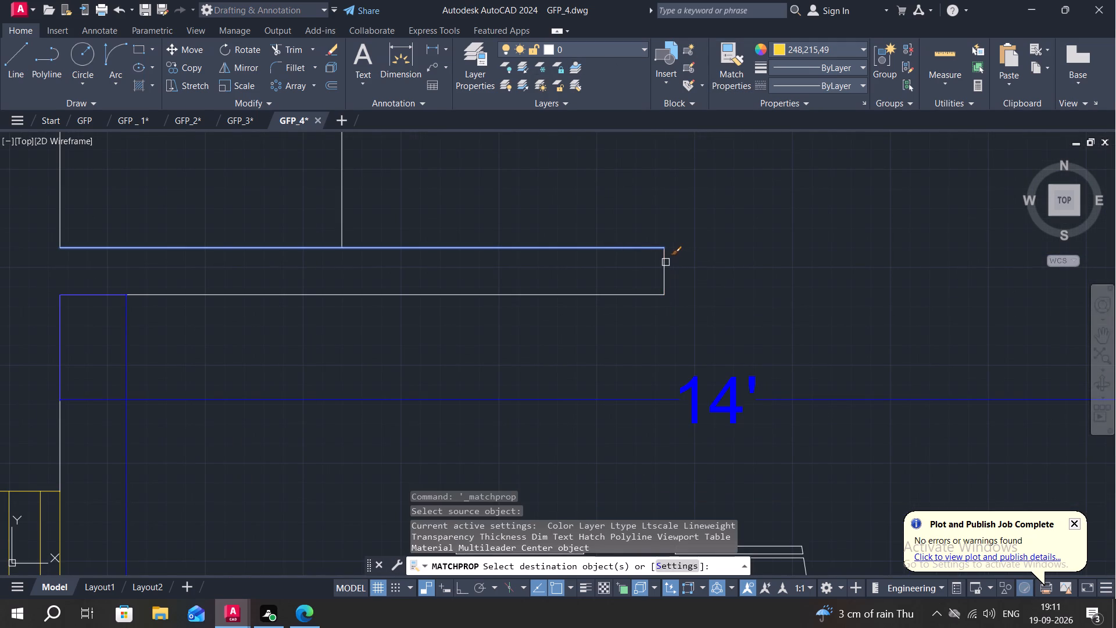
{"action": "left_click", "coordinate": [664, 263]}
{"action": "scroll", "coordinate": [697, 269], "scroll_direction": "down", "scroll_amount": 5}
{"action": "key", "text": "Escape"}
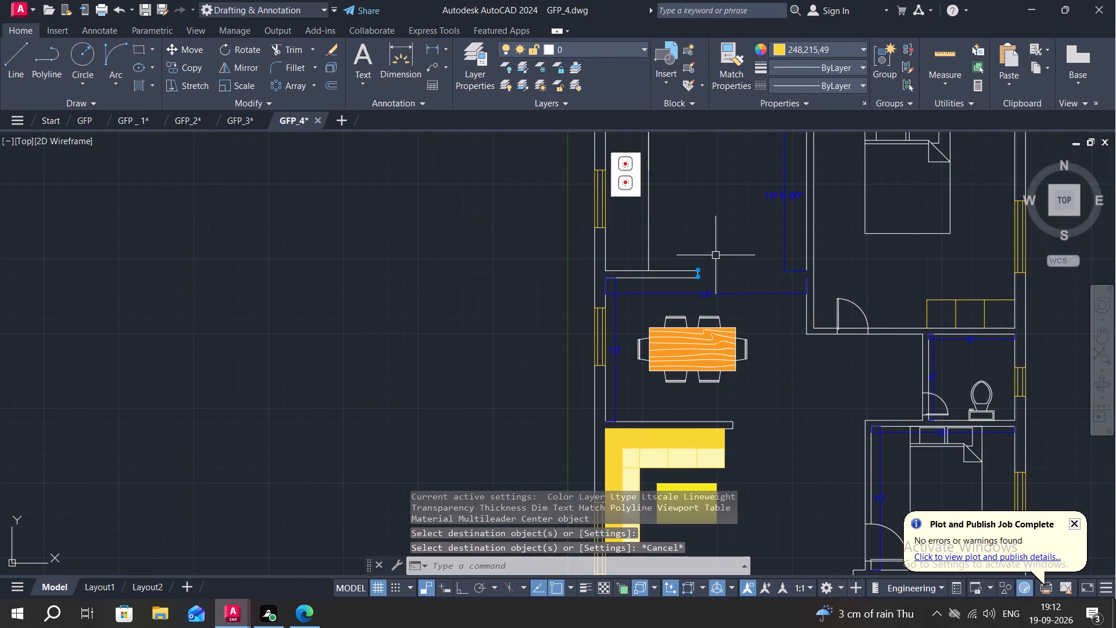
Erase the spare reduced door west of the floor plan.
{"action": "middle_click_drag", "start_coordinate": [716, 255], "coordinate": [677, 263]}
{"action": "scroll", "coordinate": [660, 266], "scroll_direction": "down", "scroll_amount": 1}
{"action": "middle_click_drag", "start_coordinate": [695, 311], "coordinate": [600, 246]}
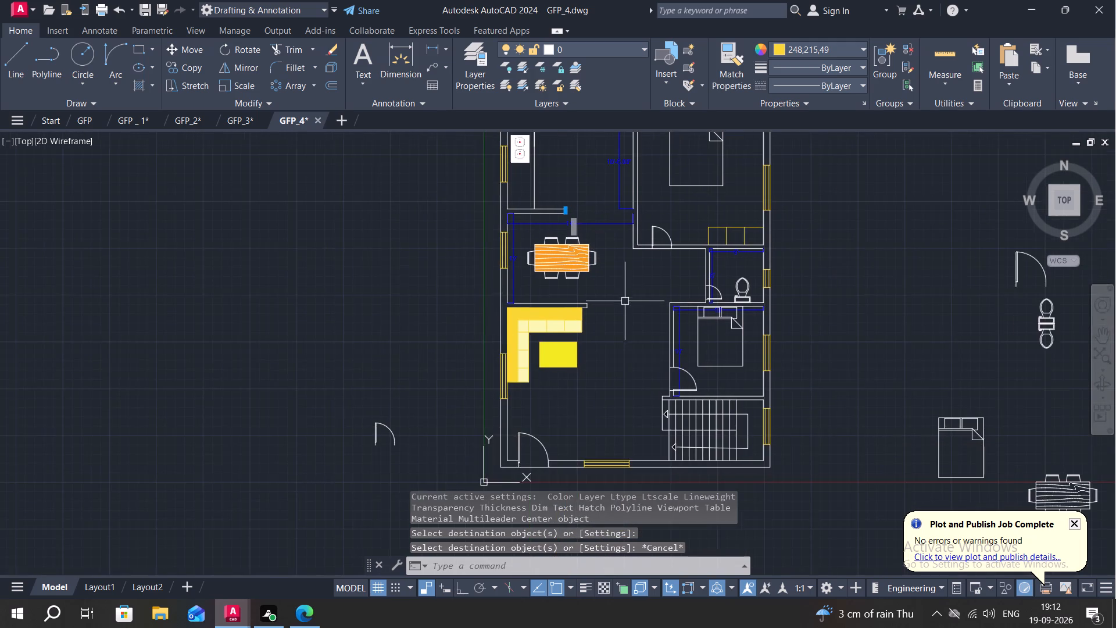
{"action": "scroll", "coordinate": [625, 301], "scroll_direction": "down", "scroll_amount": 1}
{"action": "left_click_drag", "start_coordinate": [397, 355], "coordinate": [484, 439]}
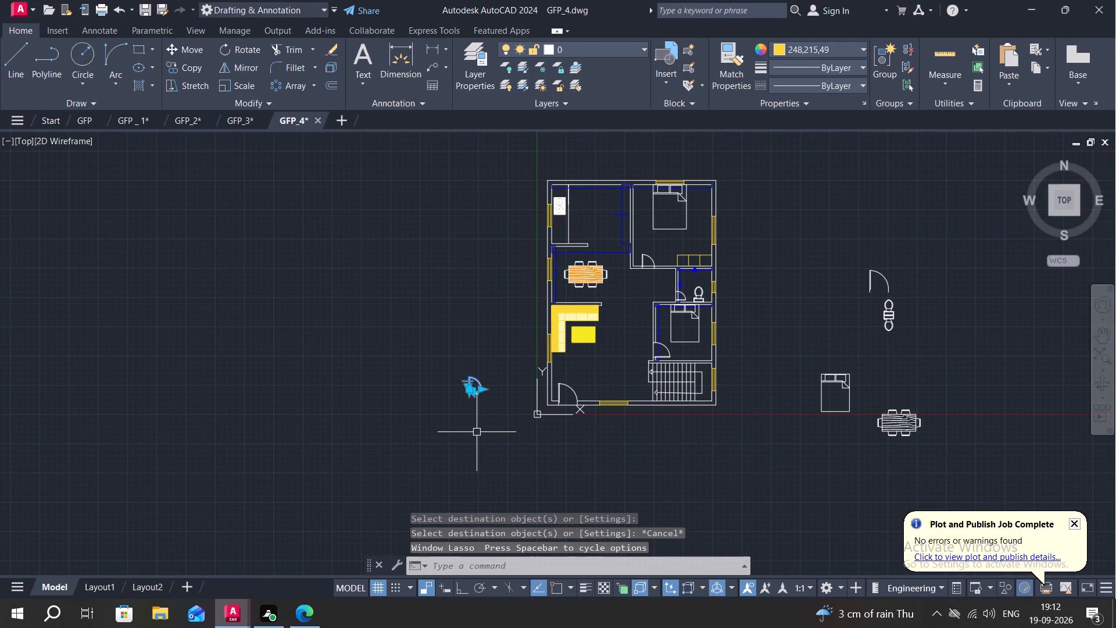
{"action": "key", "text": "Delete"}
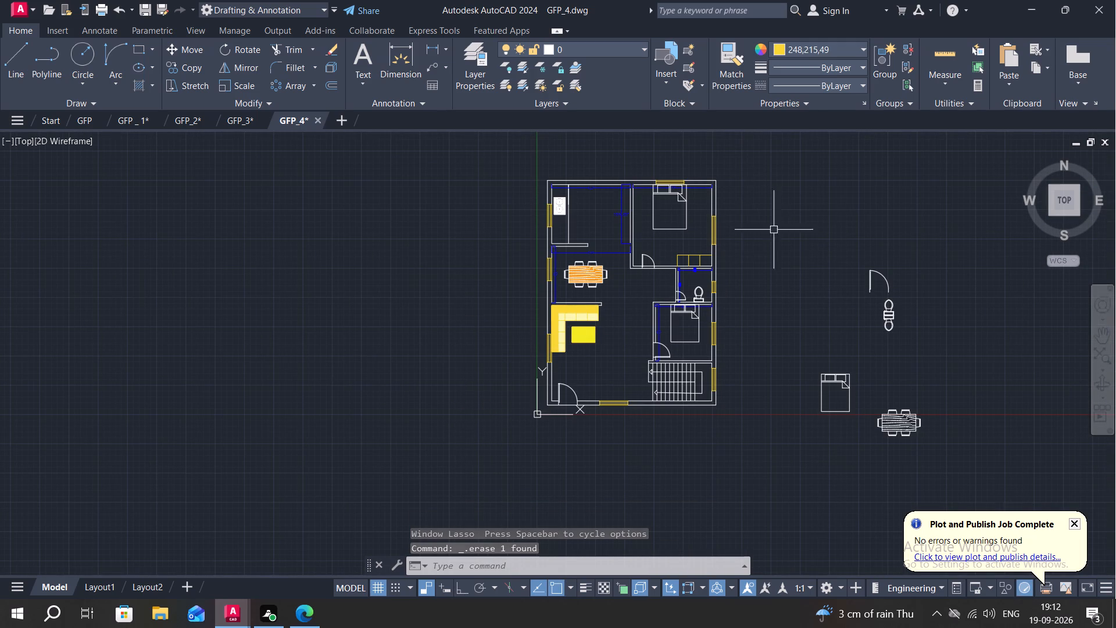
Erase the leftover door, toilets, bed and dining table symbols east of the floor plan.
{"action": "left_click", "coordinate": [785, 241]}
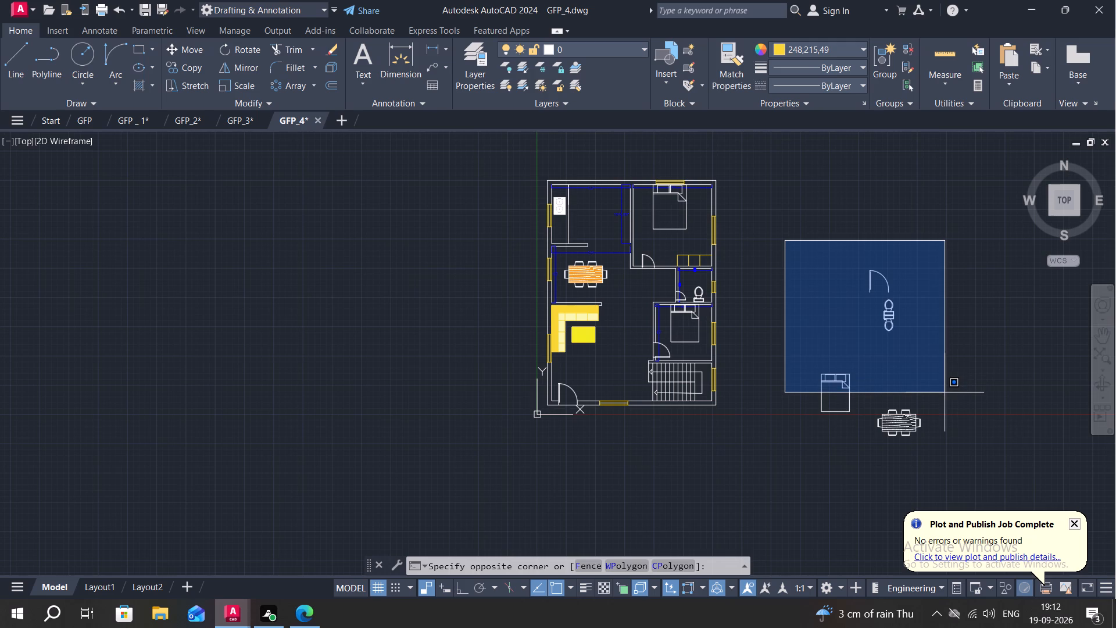
{"action": "left_click", "coordinate": [947, 455]}
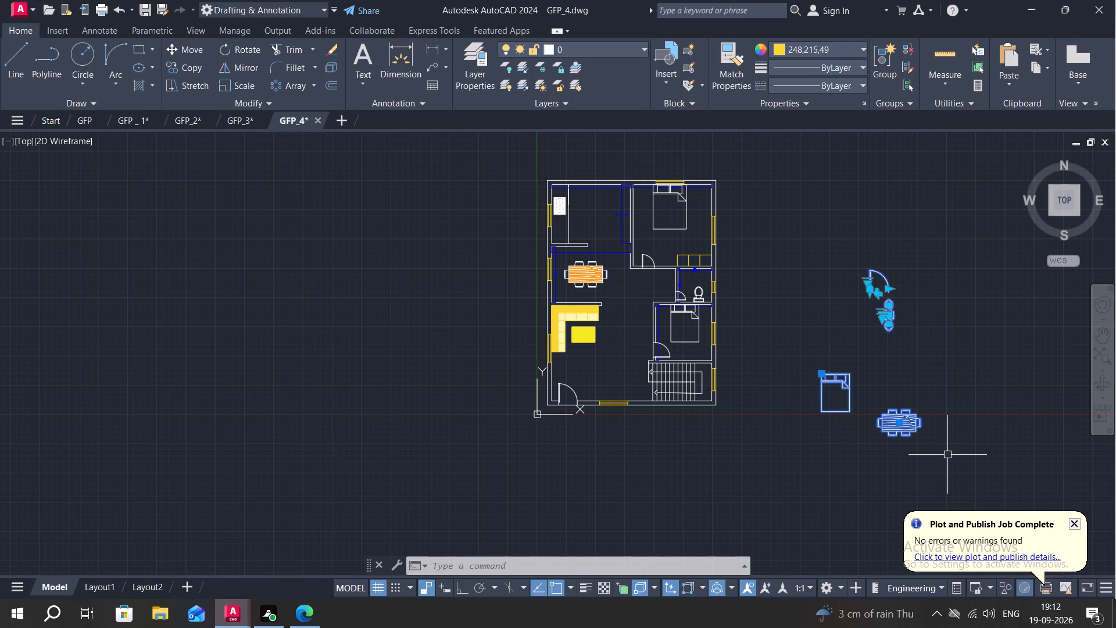
{"action": "key", "text": "Delete"}
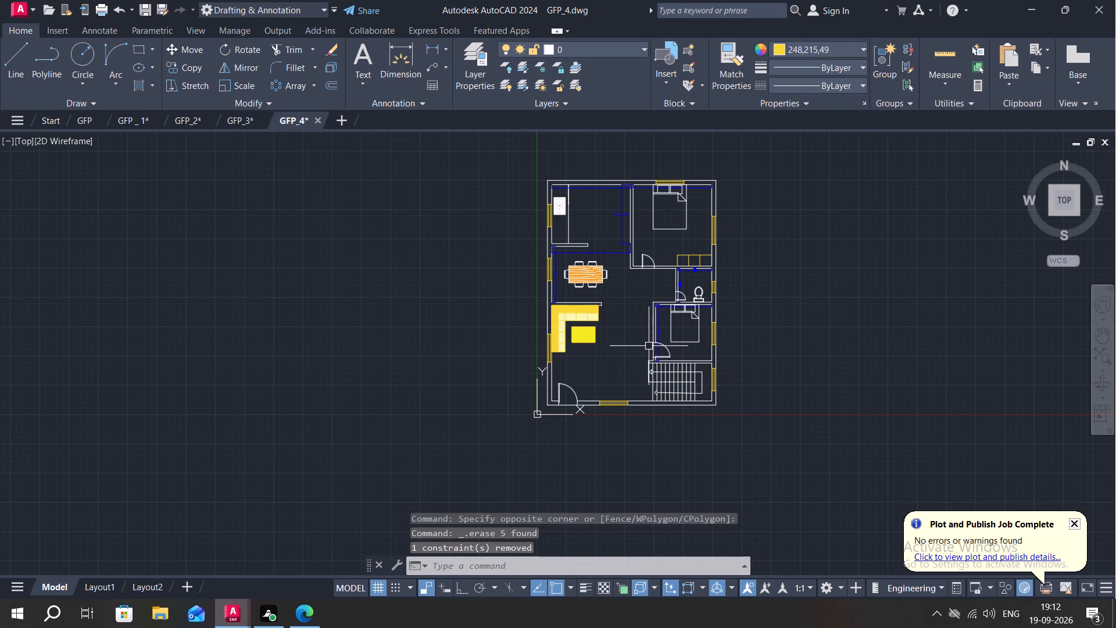
Fill the west and south outer walls, the dining-living partition and the wall north of the staircase with solid blue hatch.
{"action": "type", "text": "H"}
{"action": "key", "text": "space"}
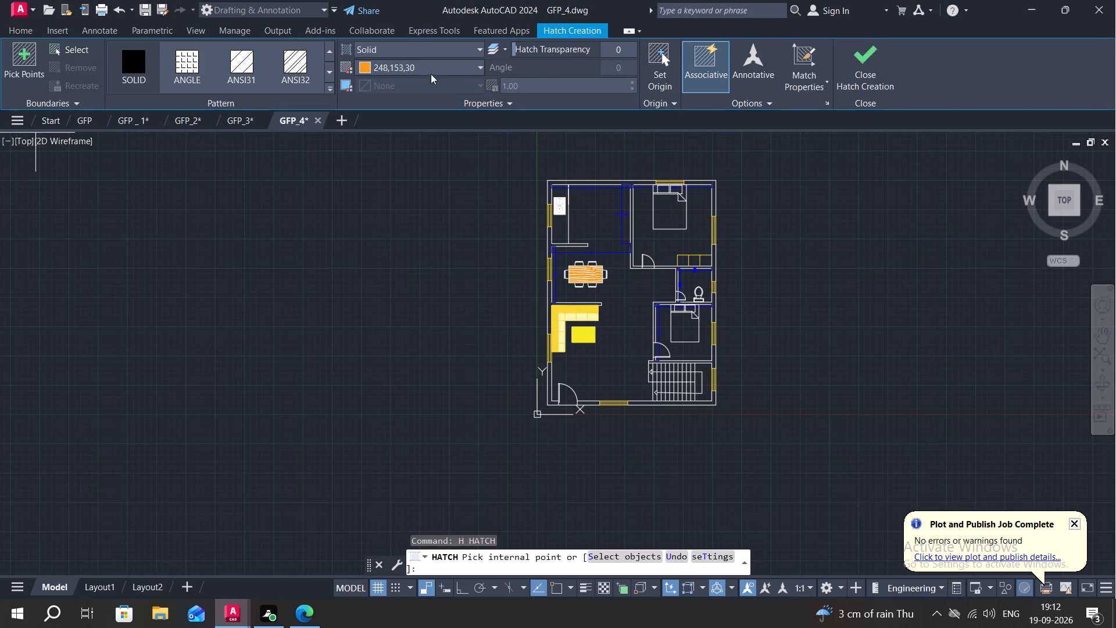
{"action": "left_click", "coordinate": [431, 67]}
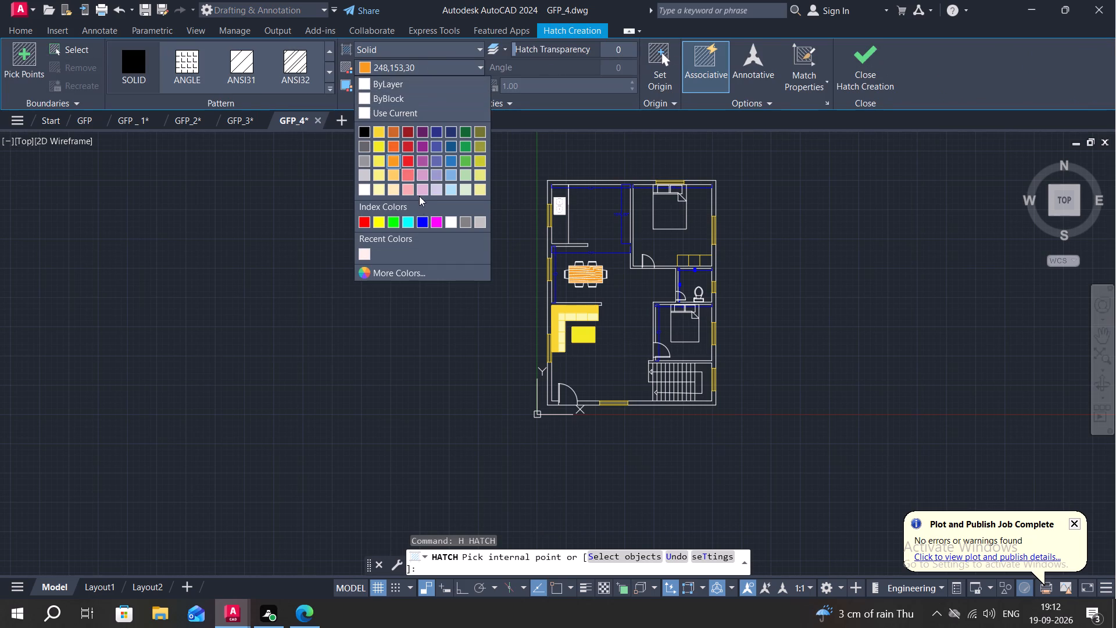
{"action": "left_click", "coordinate": [424, 220]}
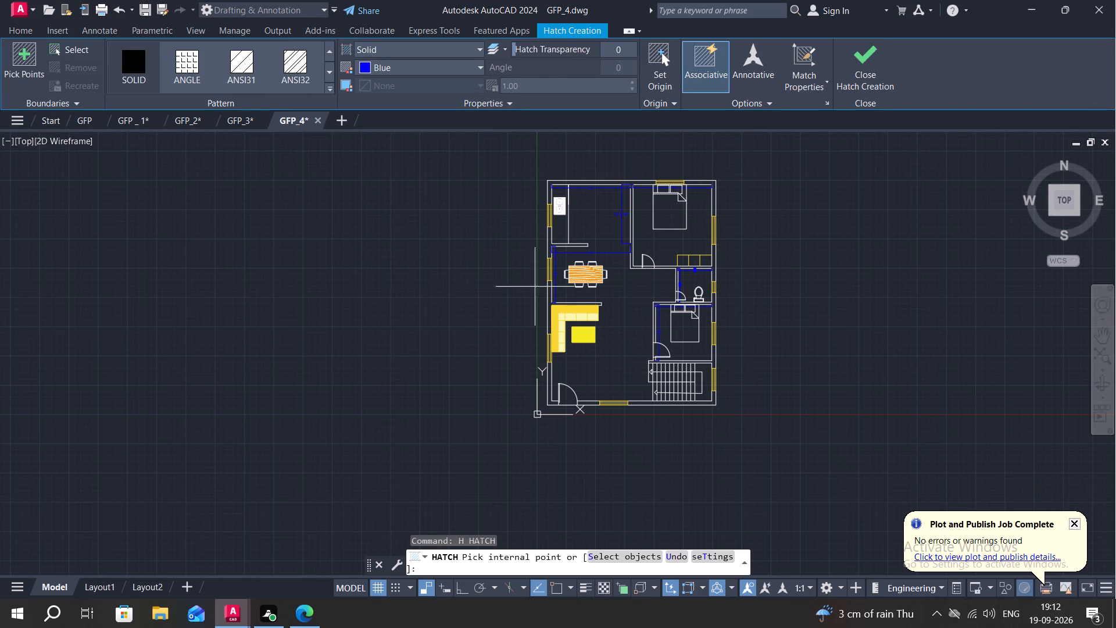
{"action": "scroll", "coordinate": [558, 312], "scroll_direction": "up", "scroll_amount": 2}
{"action": "left_click", "coordinate": [531, 297]}
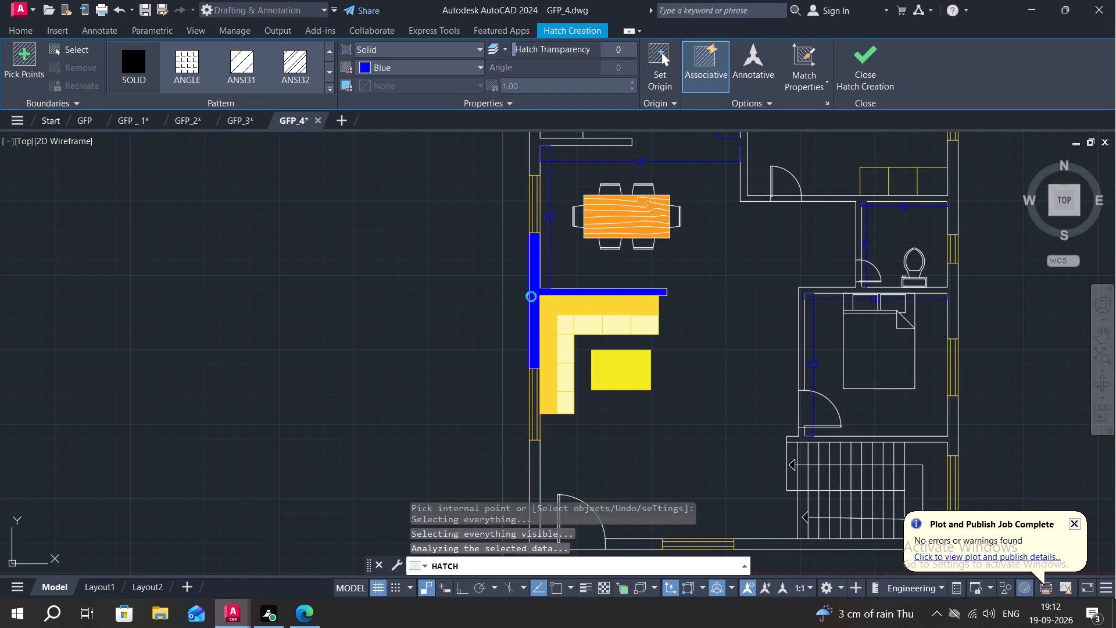
{"action": "middle_click_drag", "start_coordinate": [485, 335], "coordinate": [453, 191]}
{"action": "left_click", "coordinate": [501, 335]}
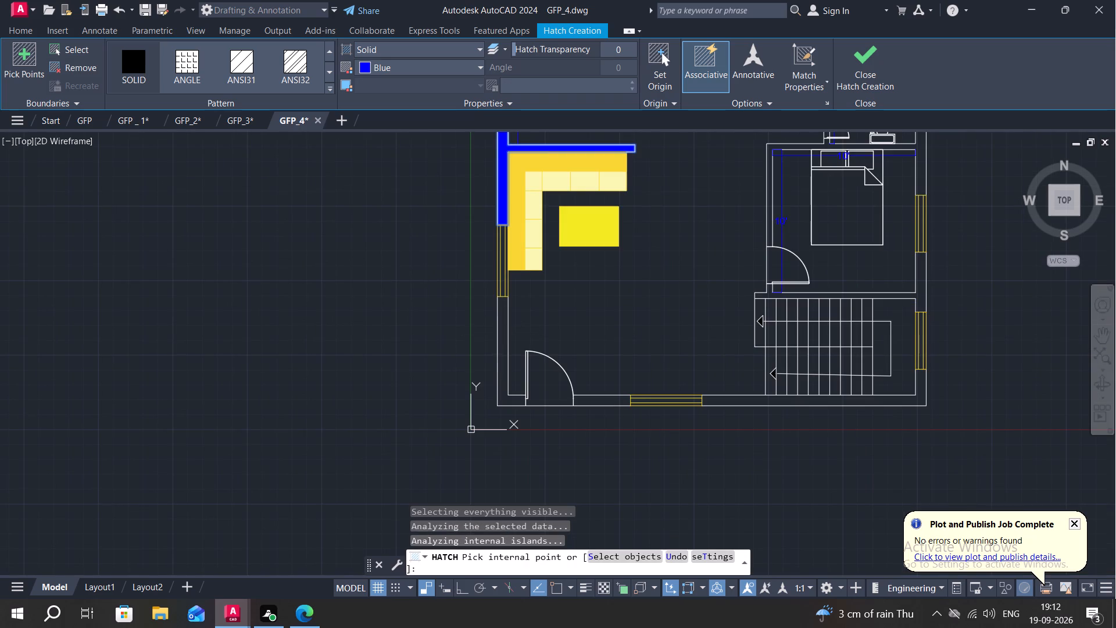
{"action": "left_click", "coordinate": [603, 400]}
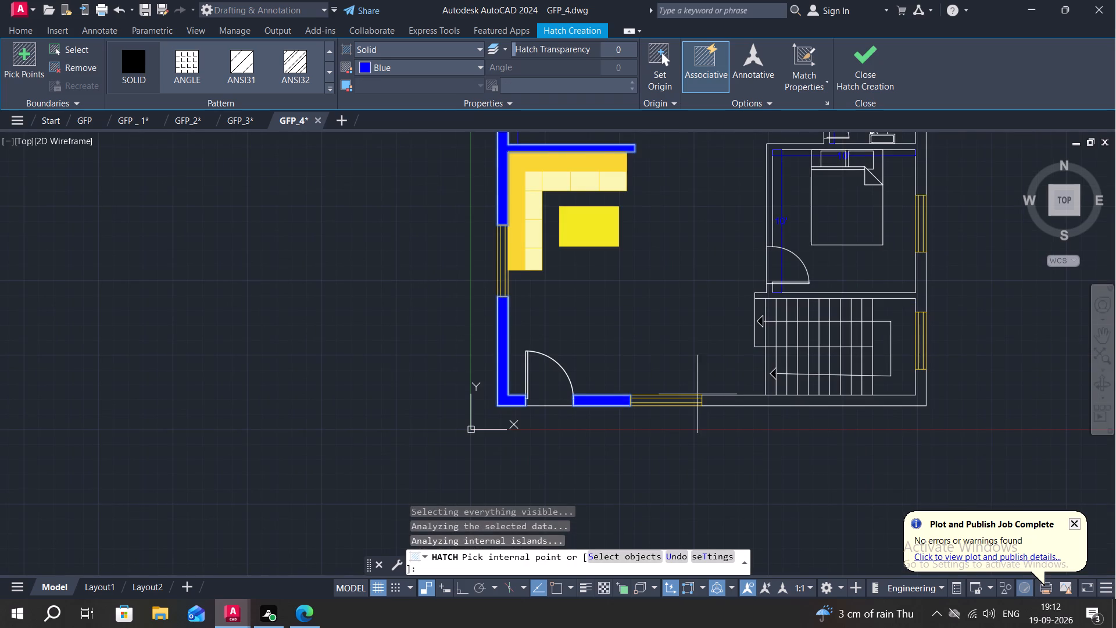
{"action": "left_click", "coordinate": [741, 402]}
{"action": "middle_click_drag", "start_coordinate": [677, 284], "coordinate": [593, 448]}
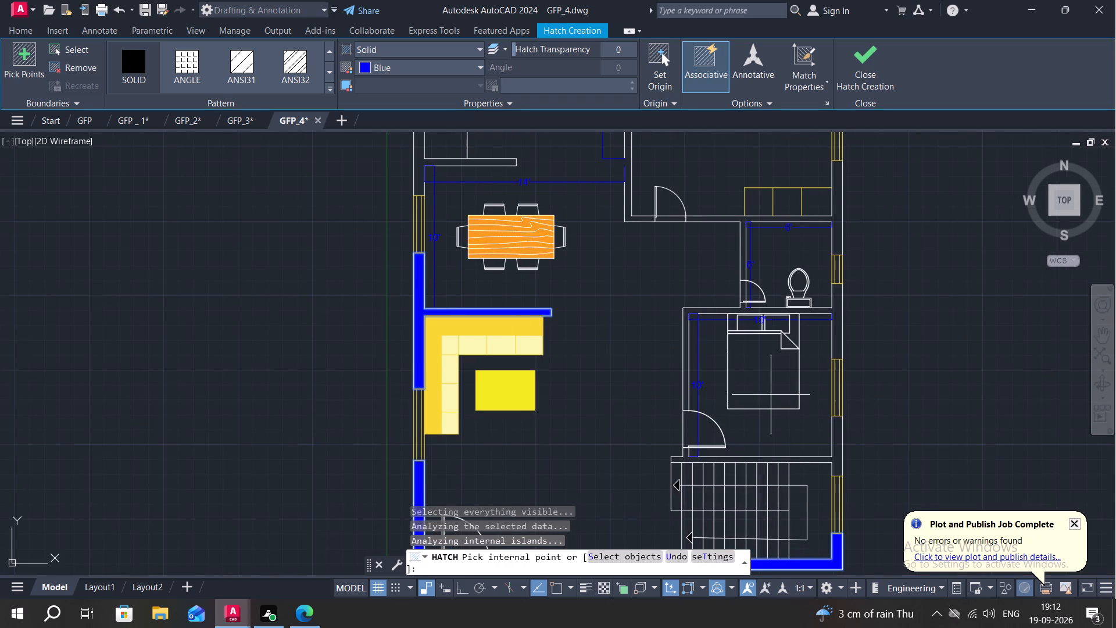
{"action": "left_click", "coordinate": [840, 448]}
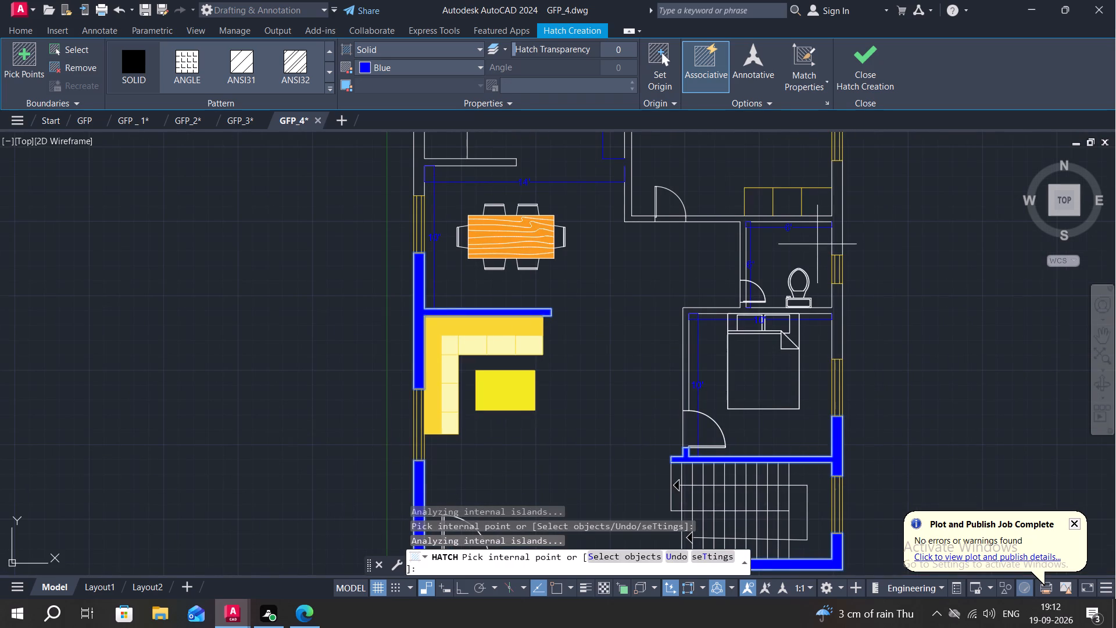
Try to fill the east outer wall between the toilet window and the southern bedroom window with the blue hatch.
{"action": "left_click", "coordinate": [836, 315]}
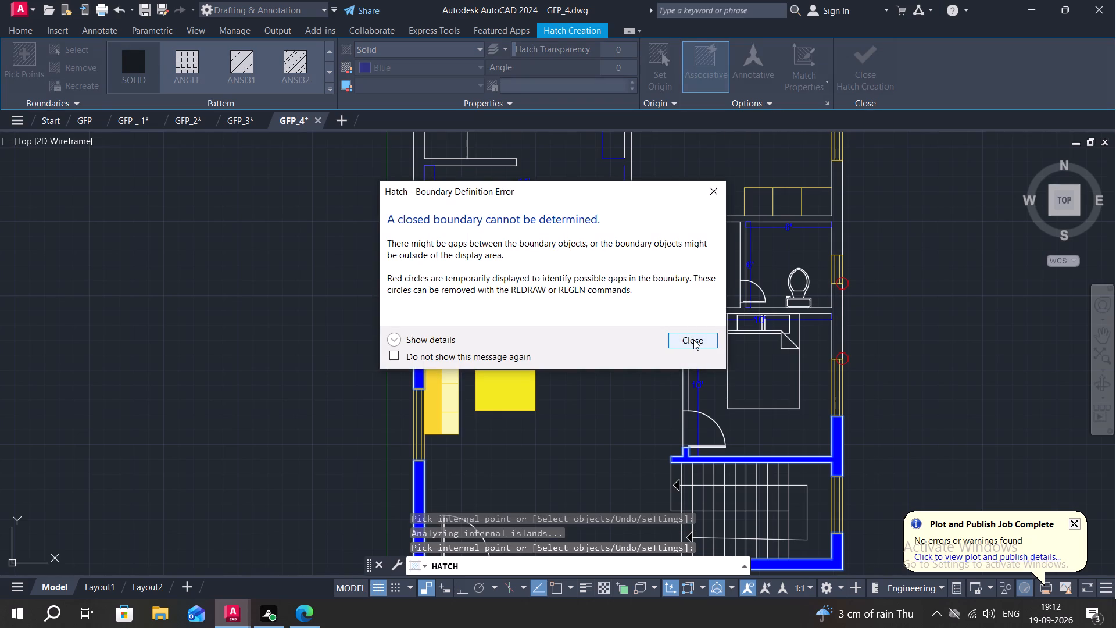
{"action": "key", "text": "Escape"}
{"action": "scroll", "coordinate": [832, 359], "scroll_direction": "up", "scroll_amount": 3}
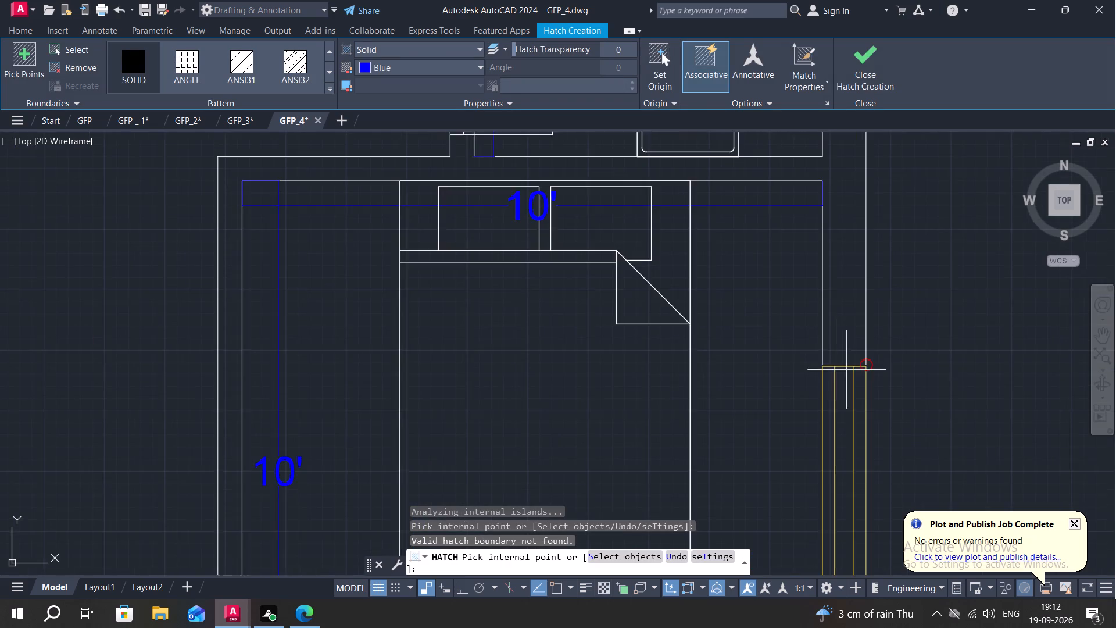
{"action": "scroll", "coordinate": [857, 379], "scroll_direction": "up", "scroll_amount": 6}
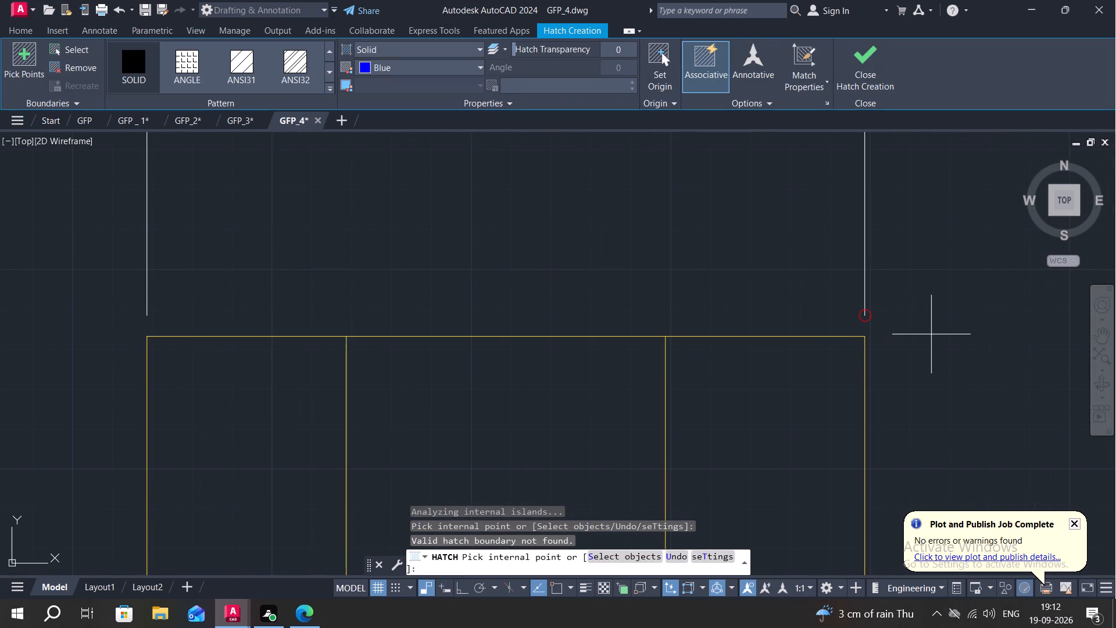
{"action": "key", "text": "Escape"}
Extend both east wall lines to the north edge of the southern bedroom's window.
{"action": "type", "text": "EX"}
{"action": "key", "text": "space"}
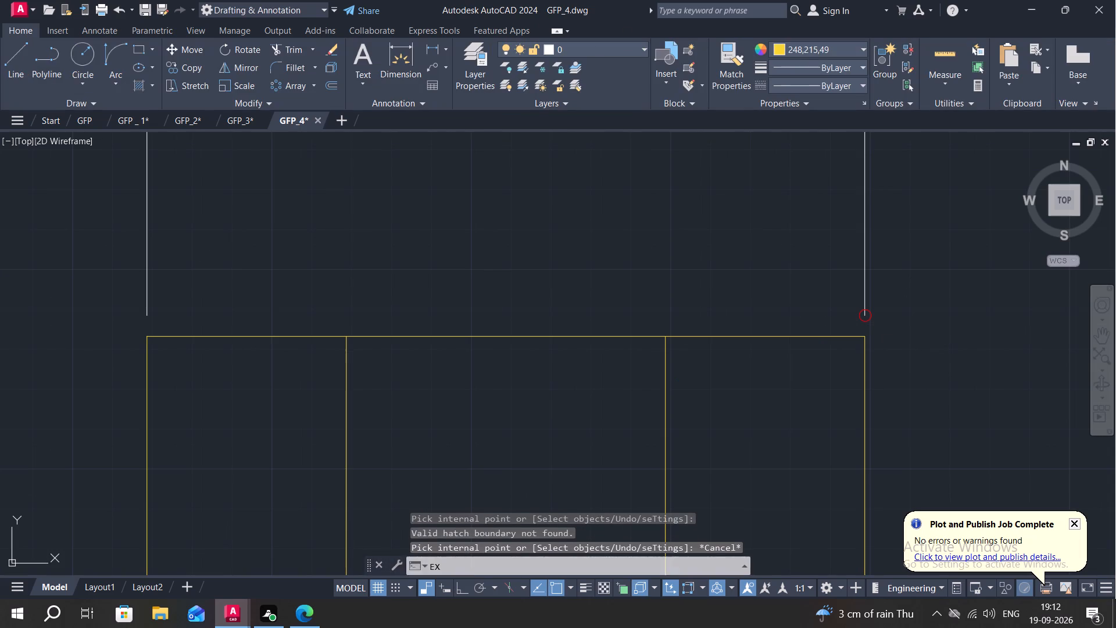
{"action": "left_click", "coordinate": [145, 272]}
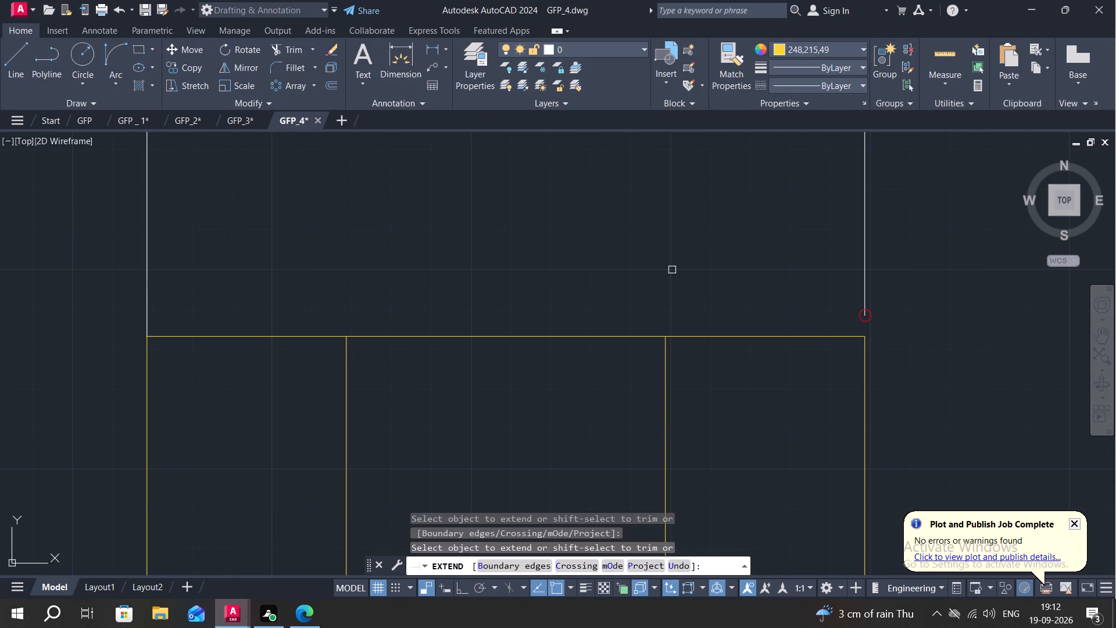
{"action": "left_click", "coordinate": [867, 290]}
Extend the east wall's outer line at the south edge of the toilet window.
{"action": "scroll", "coordinate": [782, 280], "scroll_direction": "down", "scroll_amount": 2}
{"action": "middle_click_drag", "start_coordinate": [716, 248], "coordinate": [722, 251]}
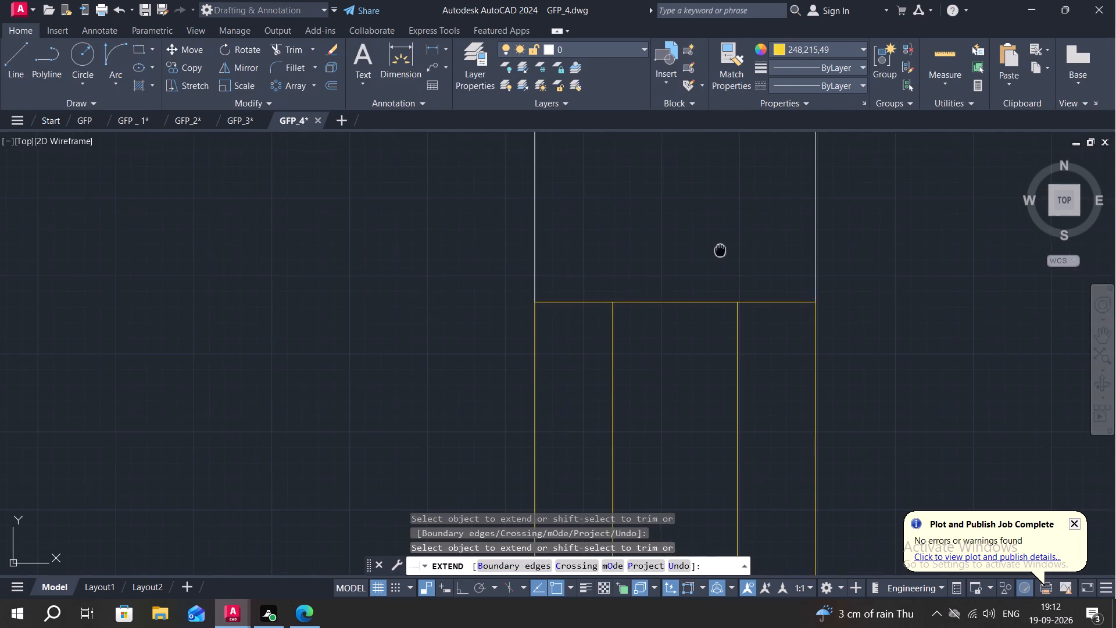
{"action": "middle_click_drag", "start_coordinate": [722, 251], "coordinate": [753, 513]}
{"action": "scroll", "coordinate": [728, 402], "scroll_direction": "down", "scroll_amount": 7}
{"action": "scroll", "coordinate": [716, 321], "scroll_direction": "down", "scroll_amount": 2}
{"action": "scroll", "coordinate": [716, 267], "scroll_direction": "up", "scroll_amount": 4}
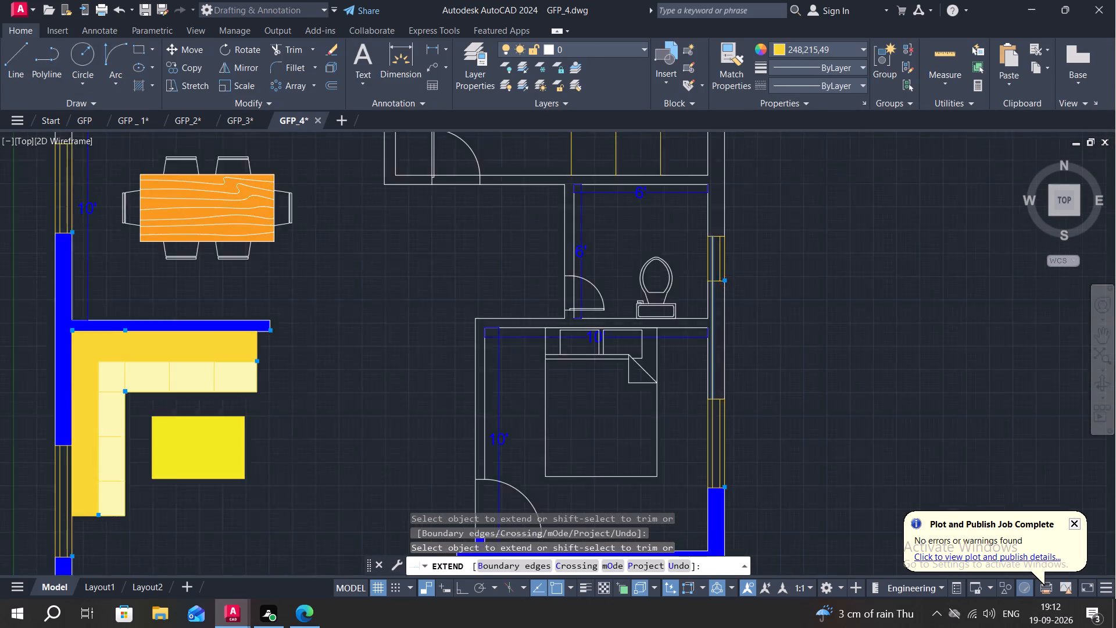
{"action": "scroll", "coordinate": [716, 267], "scroll_direction": "up", "scroll_amount": 3}
{"action": "scroll", "coordinate": [775, 389], "scroll_direction": "up", "scroll_amount": 3}
{"action": "left_click", "coordinate": [773, 388]}
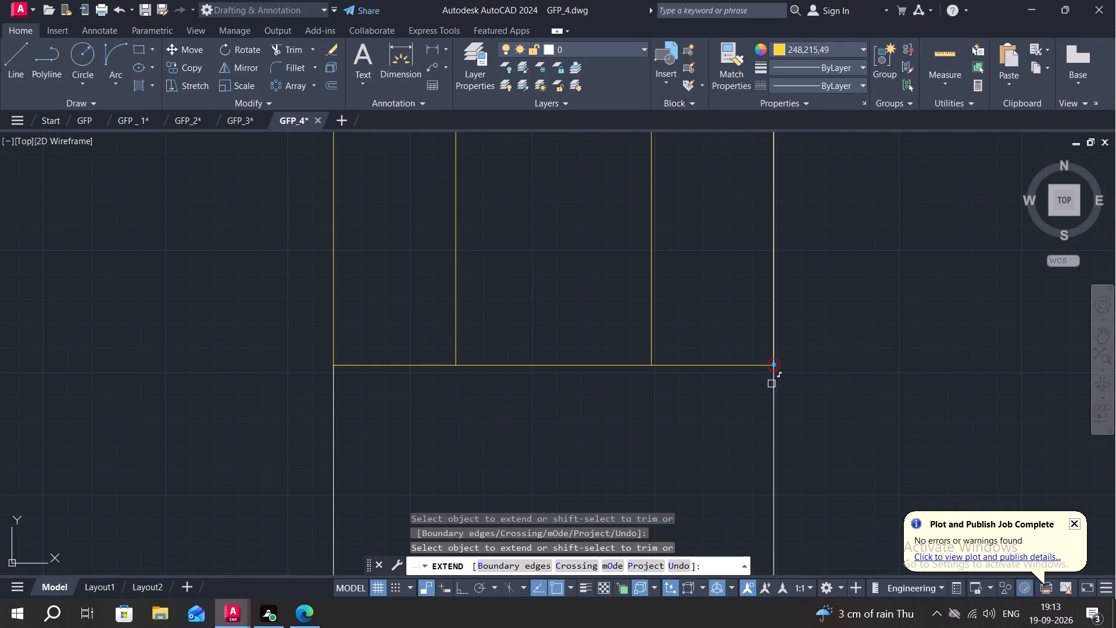
{"action": "scroll", "coordinate": [770, 369], "scroll_direction": "up", "scroll_amount": 3}
{"action": "key", "text": "Escape"}
{"action": "scroll", "coordinate": [696, 424], "scroll_direction": "down", "scroll_amount": 3}
{"action": "middle_click_drag", "start_coordinate": [656, 409], "coordinate": [754, 154]}
{"action": "key", "text": "Escape"}
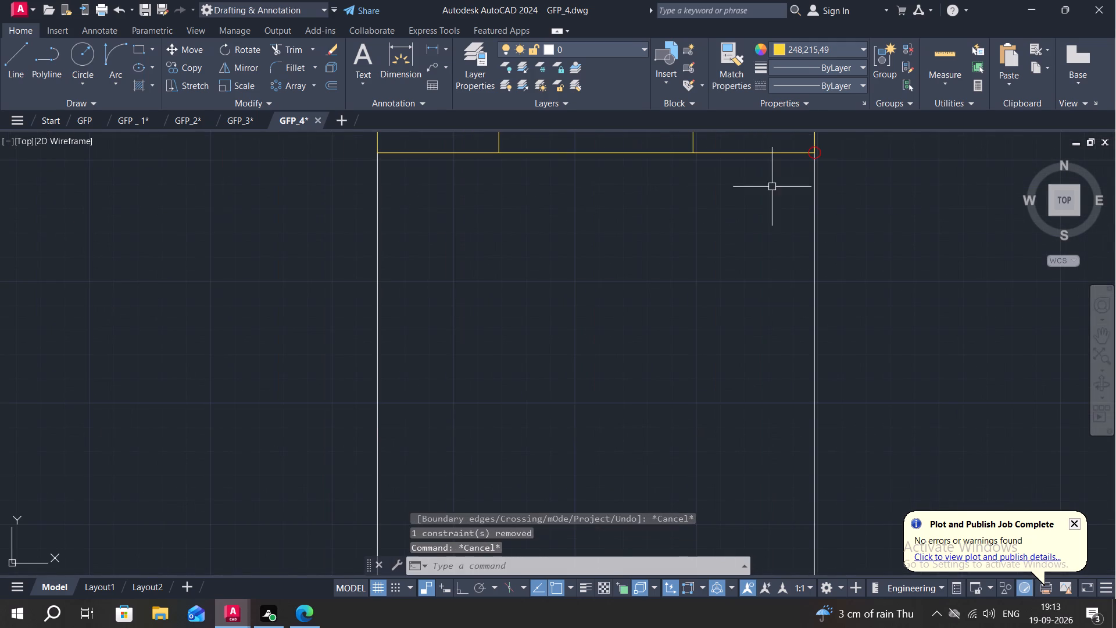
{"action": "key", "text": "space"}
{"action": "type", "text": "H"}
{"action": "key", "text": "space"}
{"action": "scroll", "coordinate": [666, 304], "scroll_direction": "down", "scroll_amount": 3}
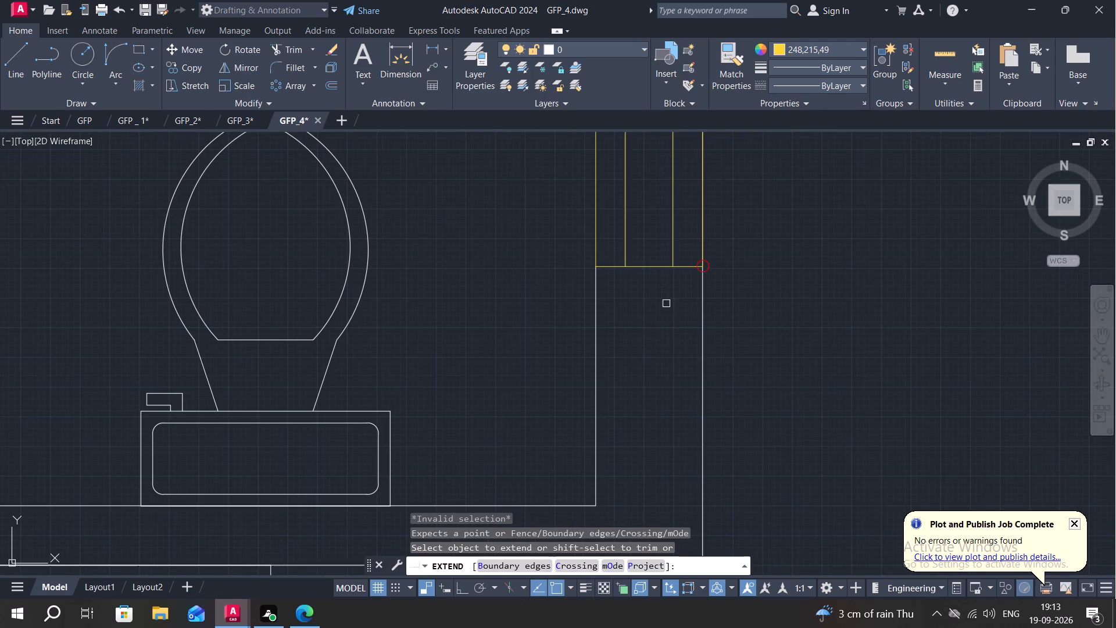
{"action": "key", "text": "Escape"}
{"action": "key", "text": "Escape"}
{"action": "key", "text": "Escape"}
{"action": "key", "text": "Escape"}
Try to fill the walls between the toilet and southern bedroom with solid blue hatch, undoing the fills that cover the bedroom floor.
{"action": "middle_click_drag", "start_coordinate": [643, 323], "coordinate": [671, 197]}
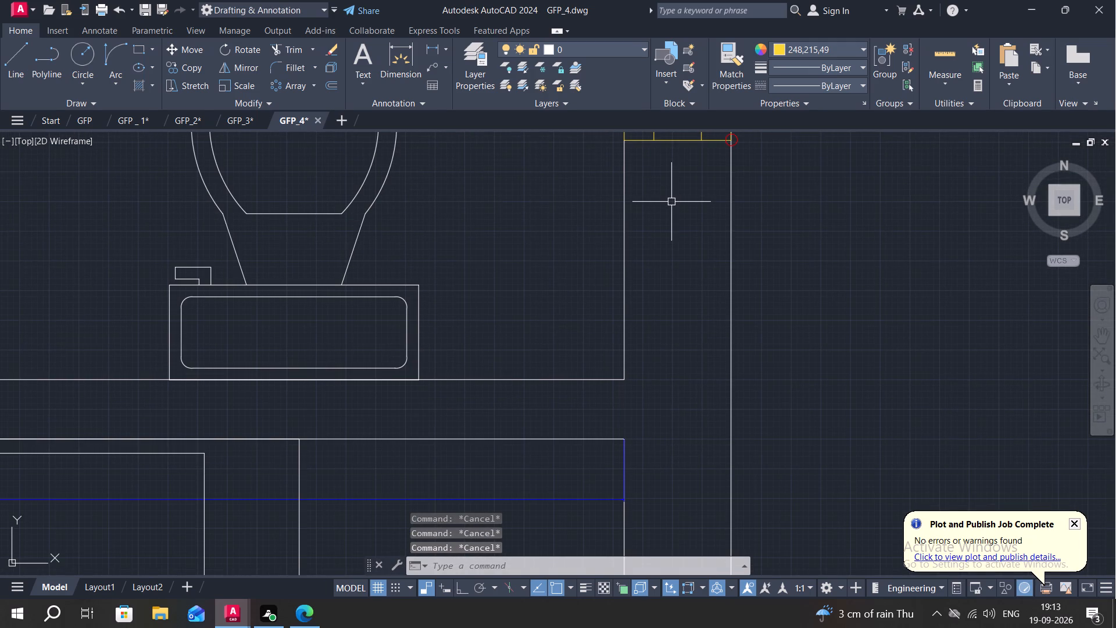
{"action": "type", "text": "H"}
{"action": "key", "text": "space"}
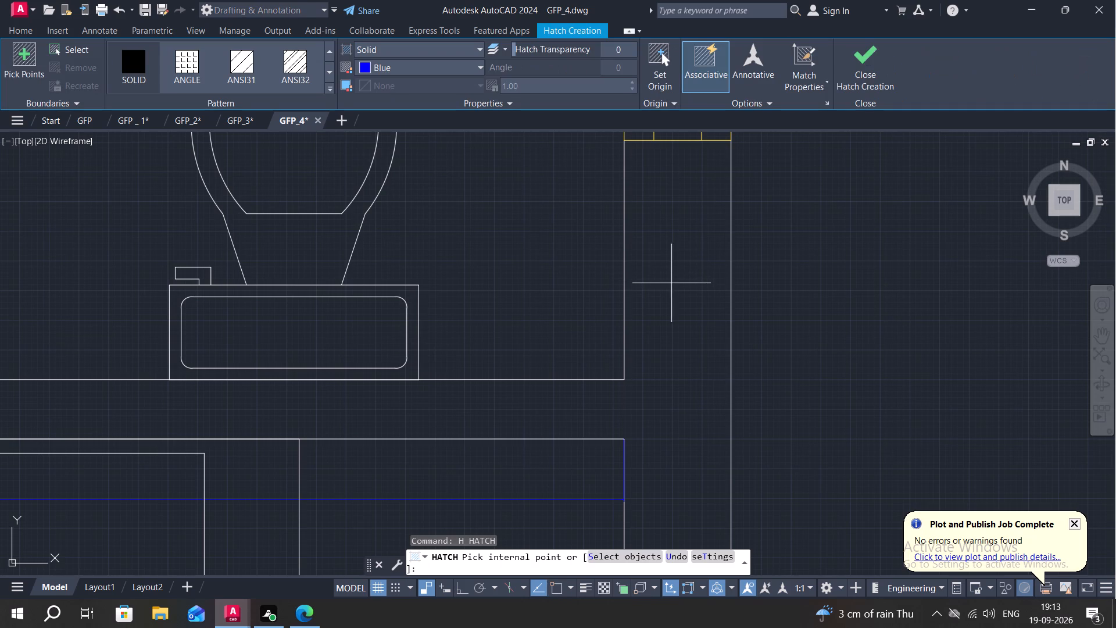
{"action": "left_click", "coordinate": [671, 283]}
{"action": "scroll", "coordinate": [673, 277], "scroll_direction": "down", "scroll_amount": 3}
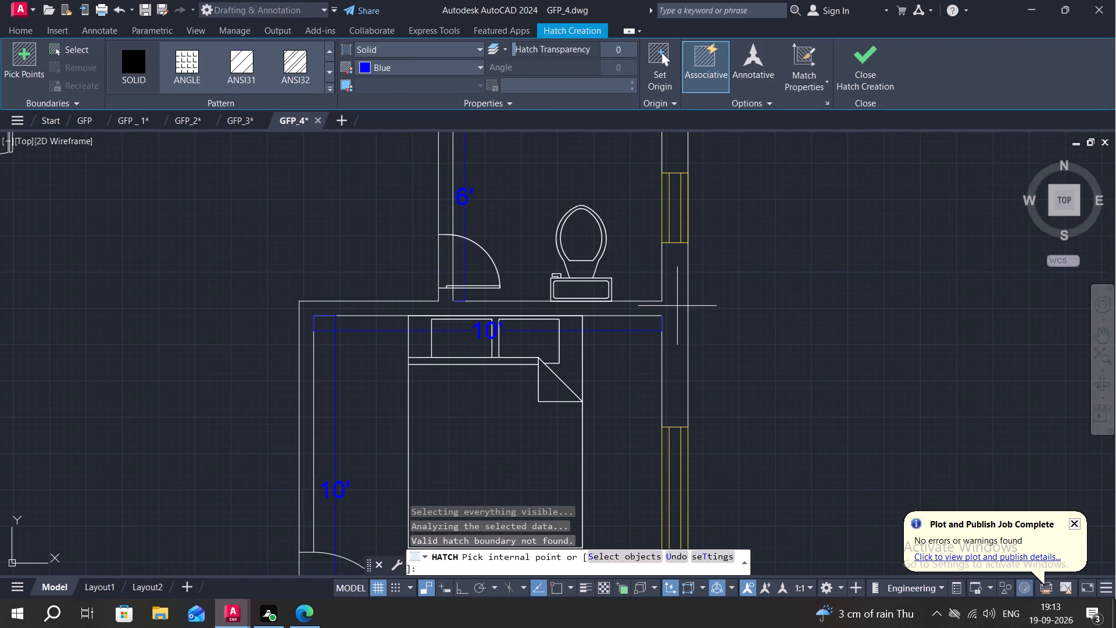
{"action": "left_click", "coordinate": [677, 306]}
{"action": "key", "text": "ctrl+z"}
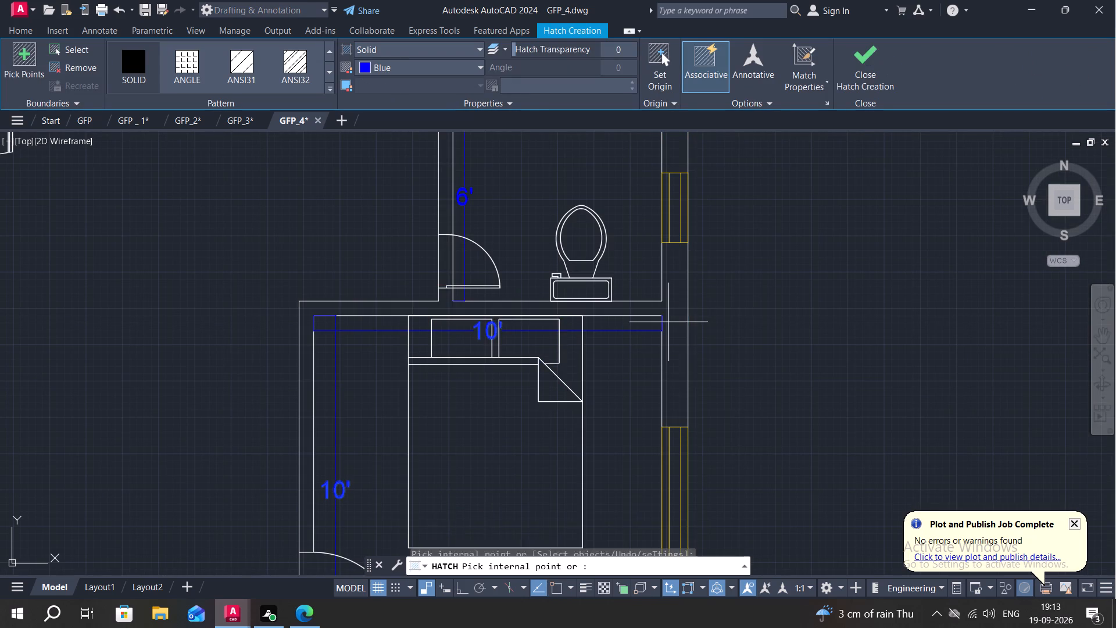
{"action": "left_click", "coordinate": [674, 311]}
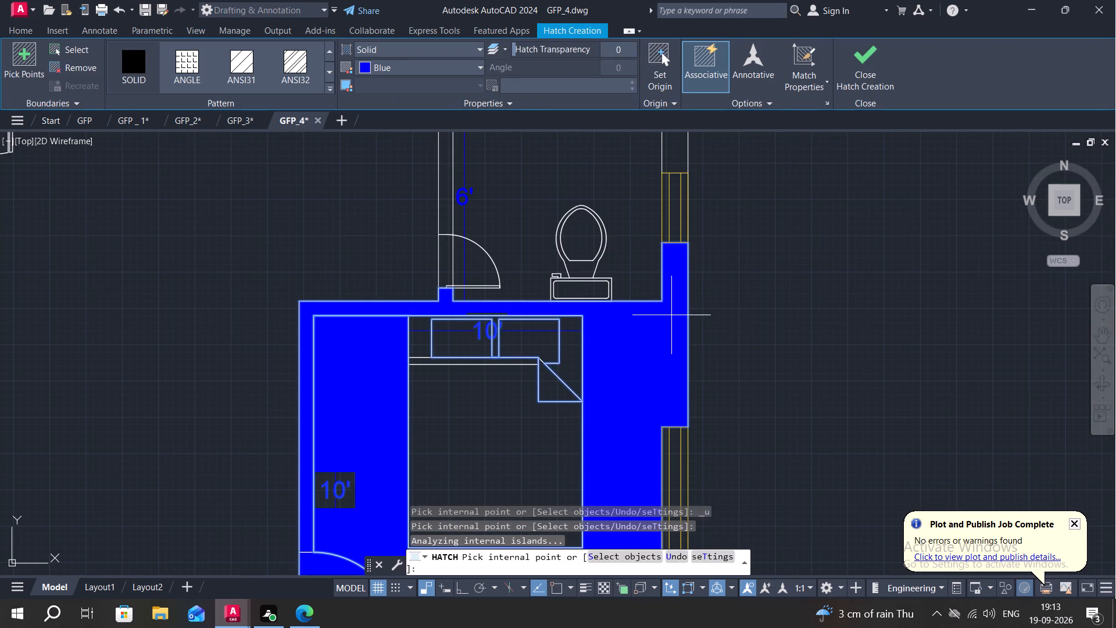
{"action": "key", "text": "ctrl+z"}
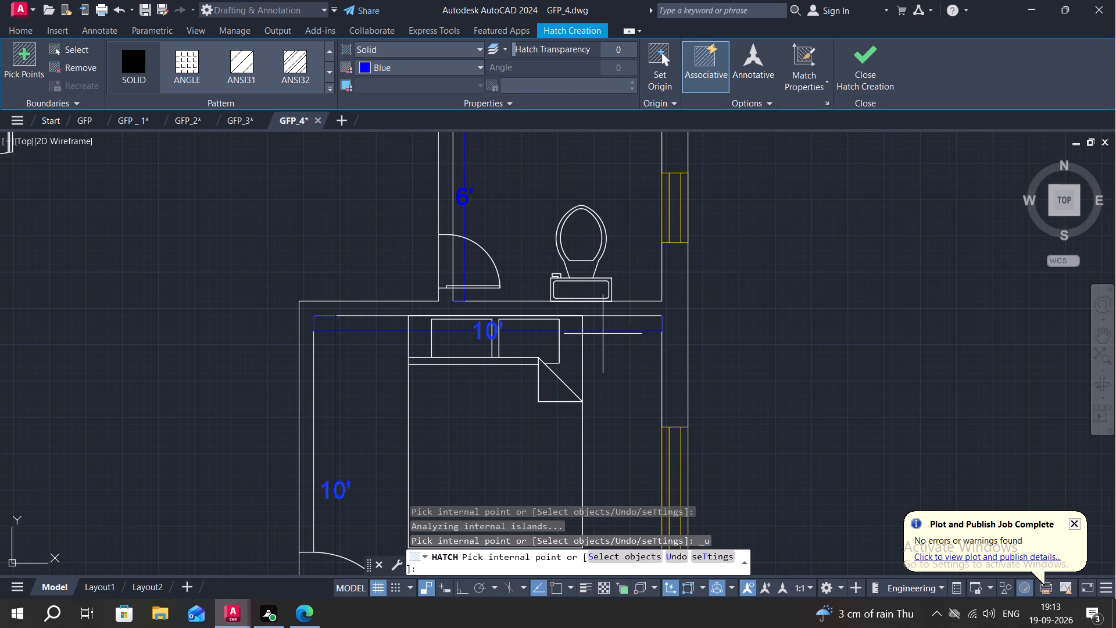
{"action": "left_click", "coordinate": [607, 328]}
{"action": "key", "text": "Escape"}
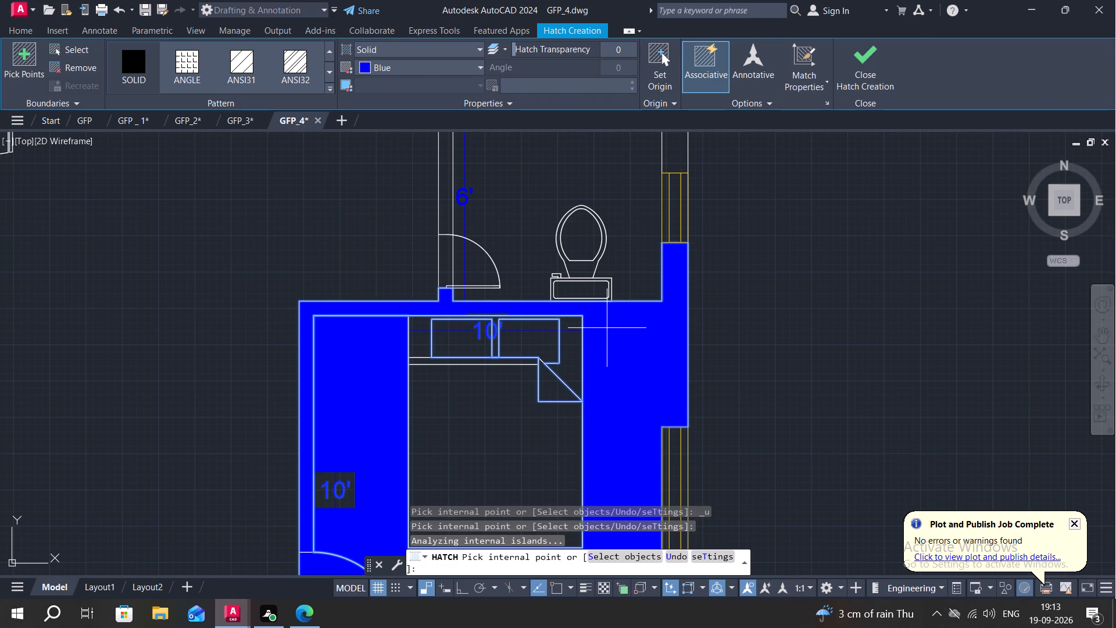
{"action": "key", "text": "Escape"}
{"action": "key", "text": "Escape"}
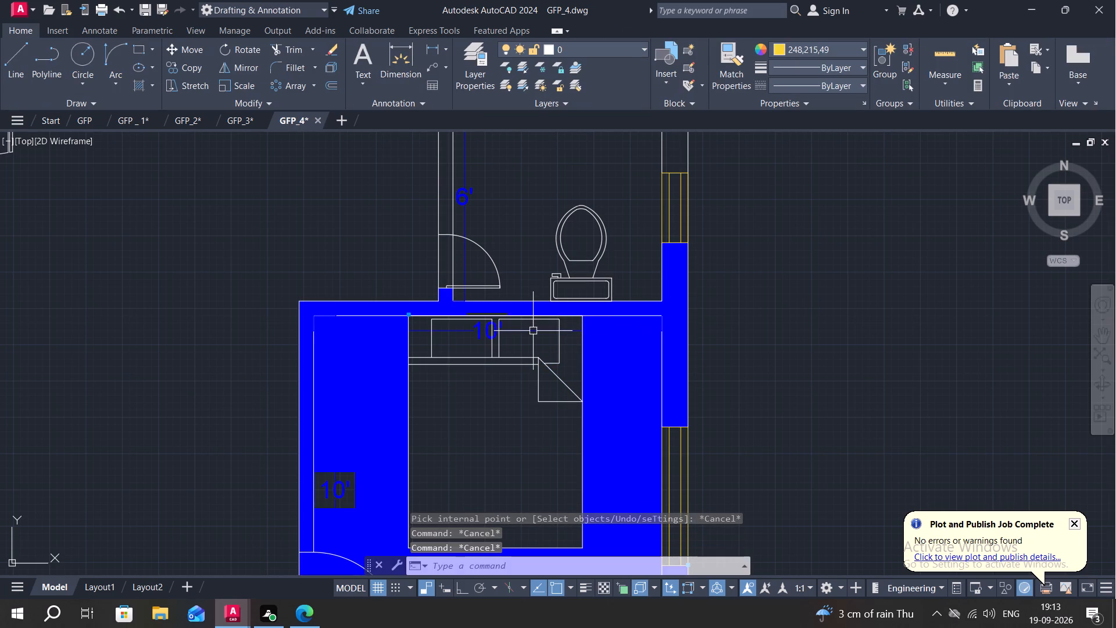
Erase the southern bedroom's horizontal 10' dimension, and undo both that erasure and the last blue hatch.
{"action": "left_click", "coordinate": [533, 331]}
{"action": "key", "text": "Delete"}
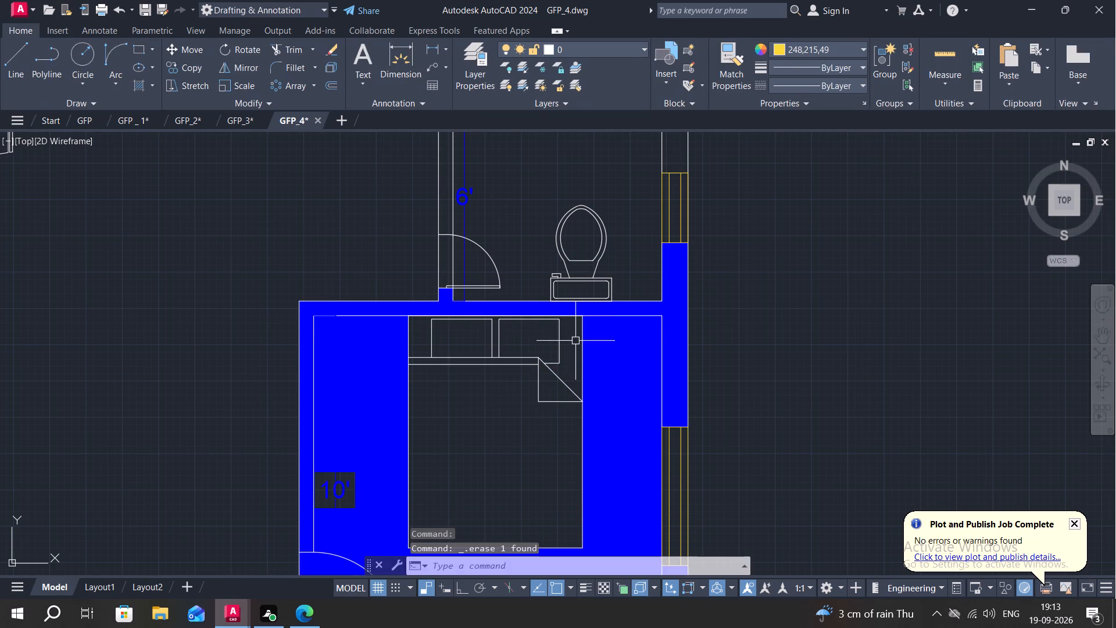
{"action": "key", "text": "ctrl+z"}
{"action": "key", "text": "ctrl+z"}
Erase the horizontal 10' dimension along the southern bedroom's north wall.
{"action": "middle_click_drag", "start_coordinate": [528, 376], "coordinate": [620, 227]}
{"action": "scroll", "coordinate": [616, 255], "scroll_direction": "down", "scroll_amount": 2}
{"action": "scroll", "coordinate": [503, 306], "scroll_direction": "down", "scroll_amount": 1}
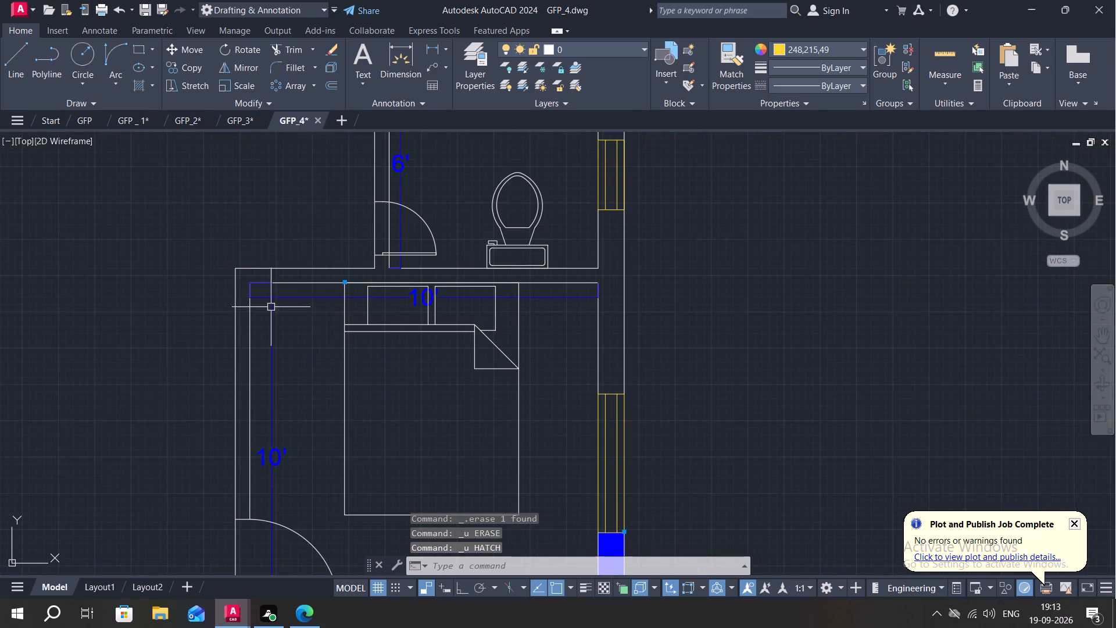
{"action": "left_click", "coordinate": [303, 299]}
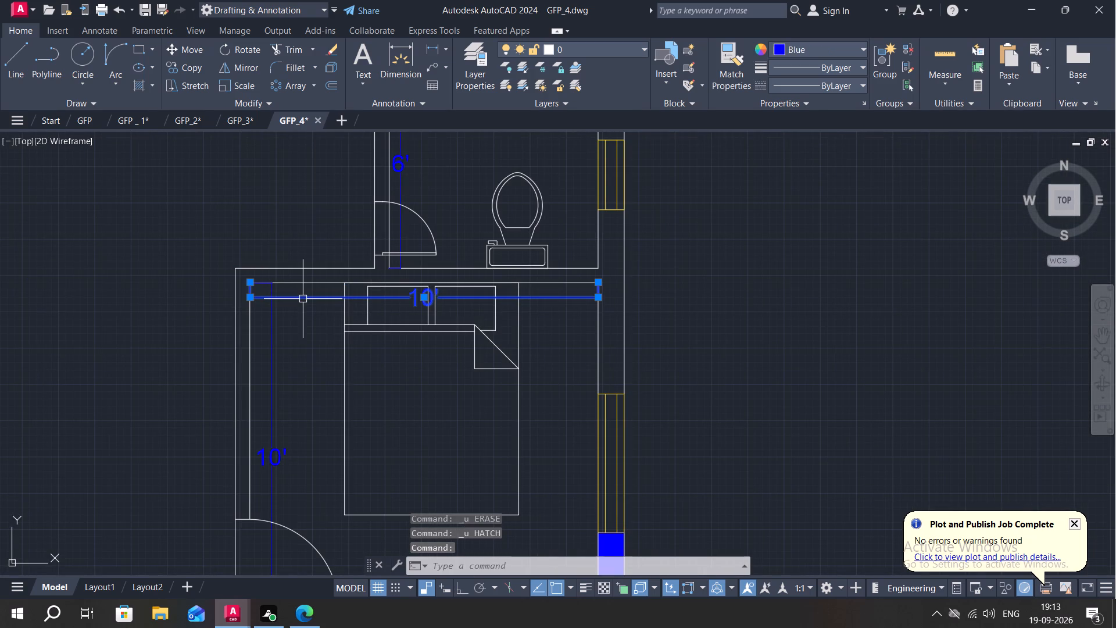
{"action": "key", "text": "Delete"}
Fill the southern bedroom's west and north walls and the adjoining east wall section with solid blue hatch.
{"action": "type", "text": "H"}
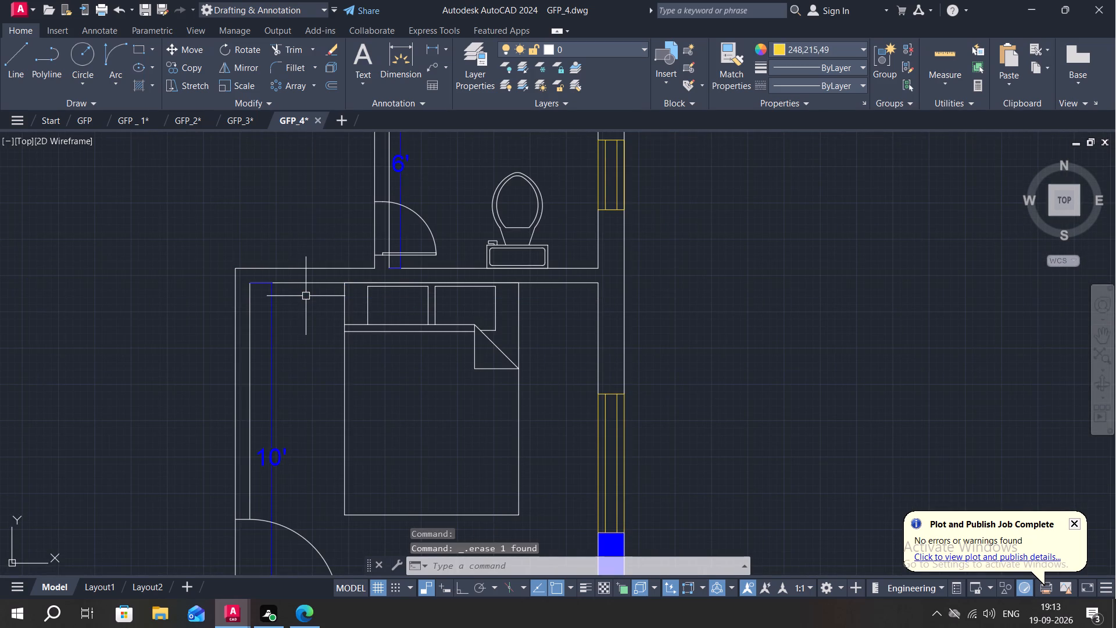
{"action": "key", "text": "space"}
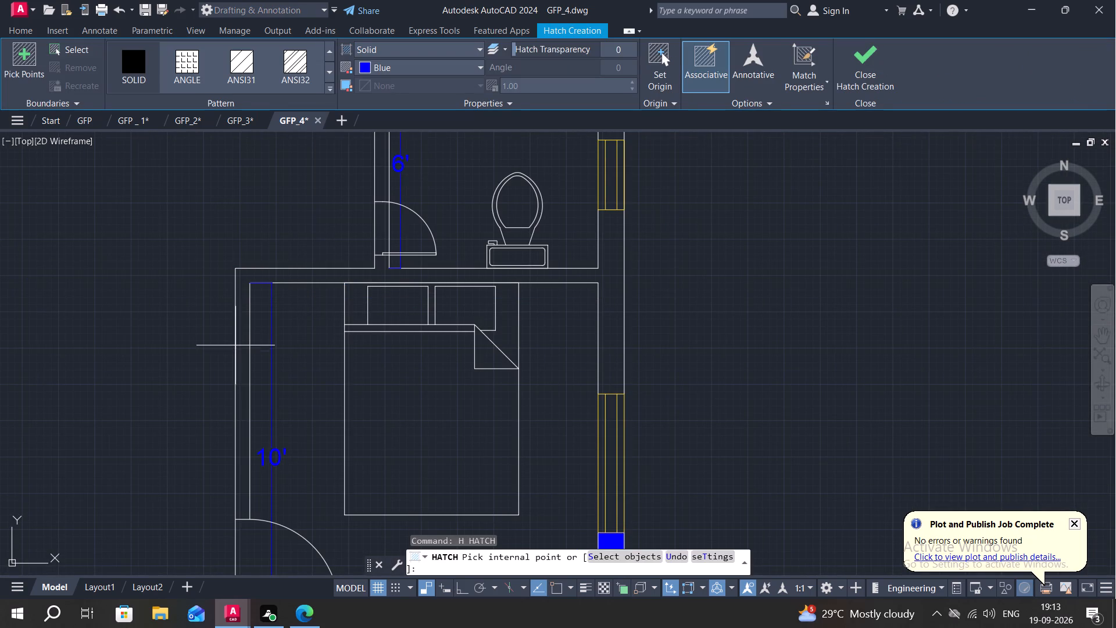
{"action": "left_click", "coordinate": [241, 349]}
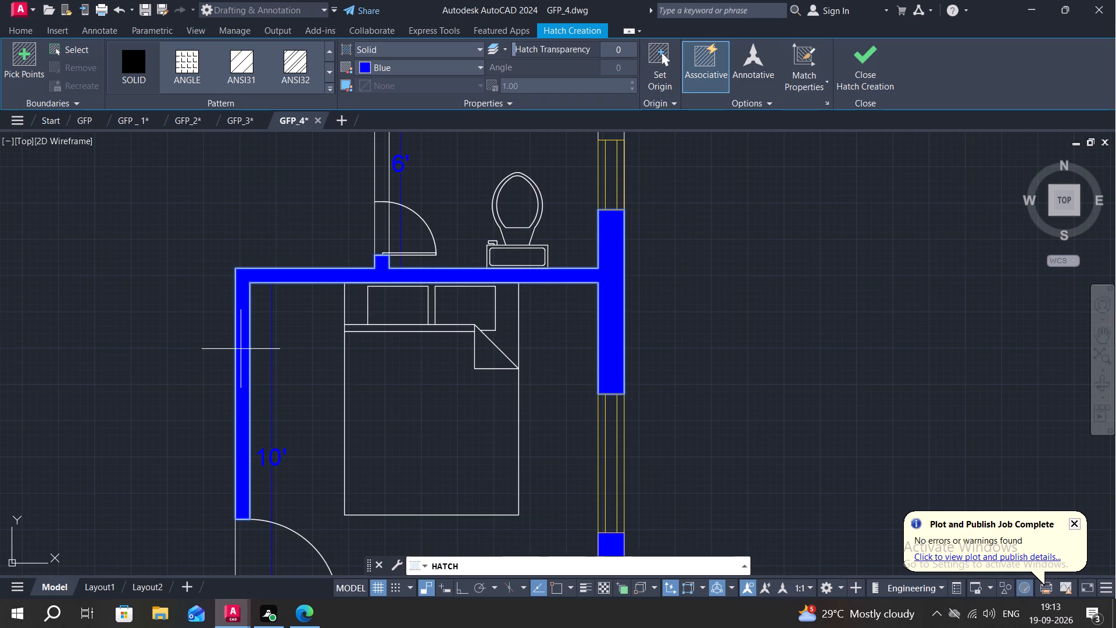
{"action": "key", "text": "space"}
Fill the toilet's west wall and its connected walls with solid blue hatch.
{"action": "middle_click_drag", "start_coordinate": [266, 256], "coordinate": [401, 354]}
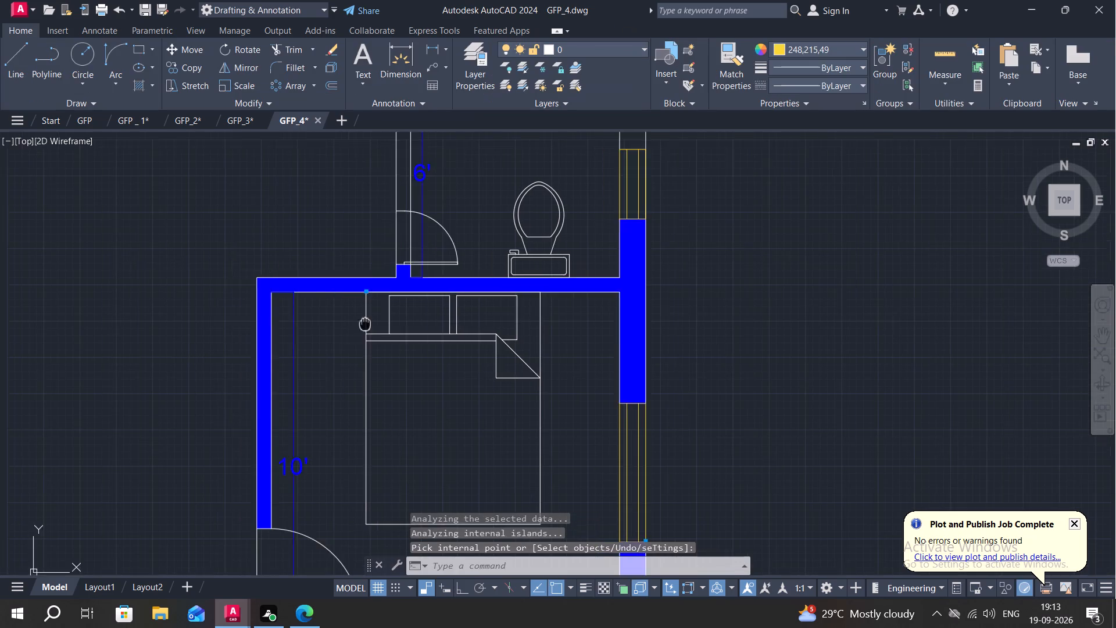
{"action": "key", "text": "space"}
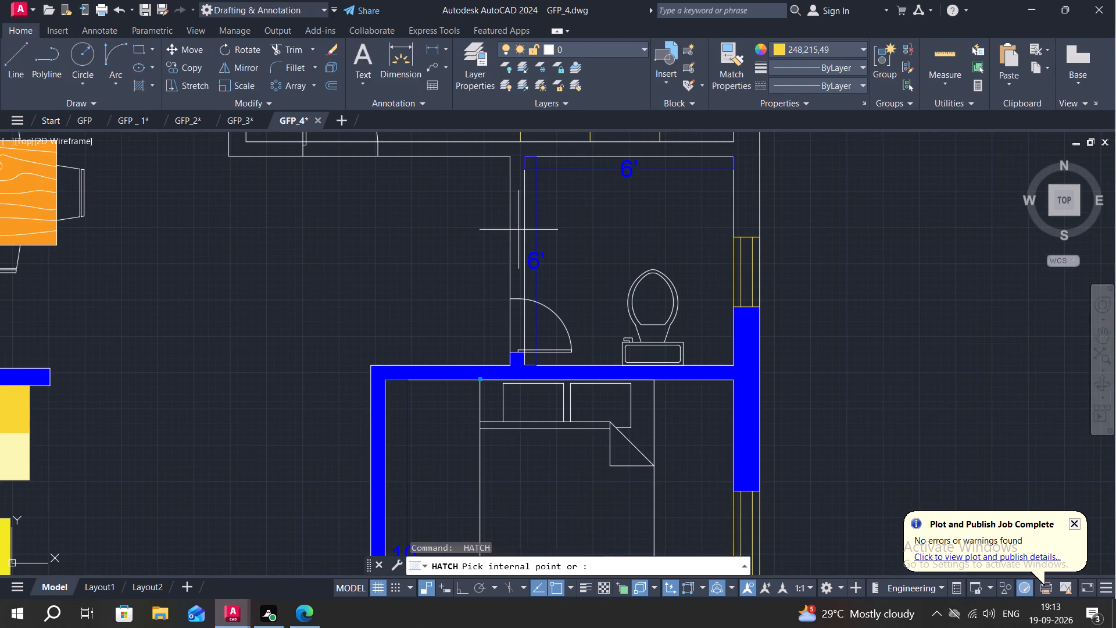
{"action": "left_click", "coordinate": [518, 227]}
{"action": "key", "text": "Escape"}
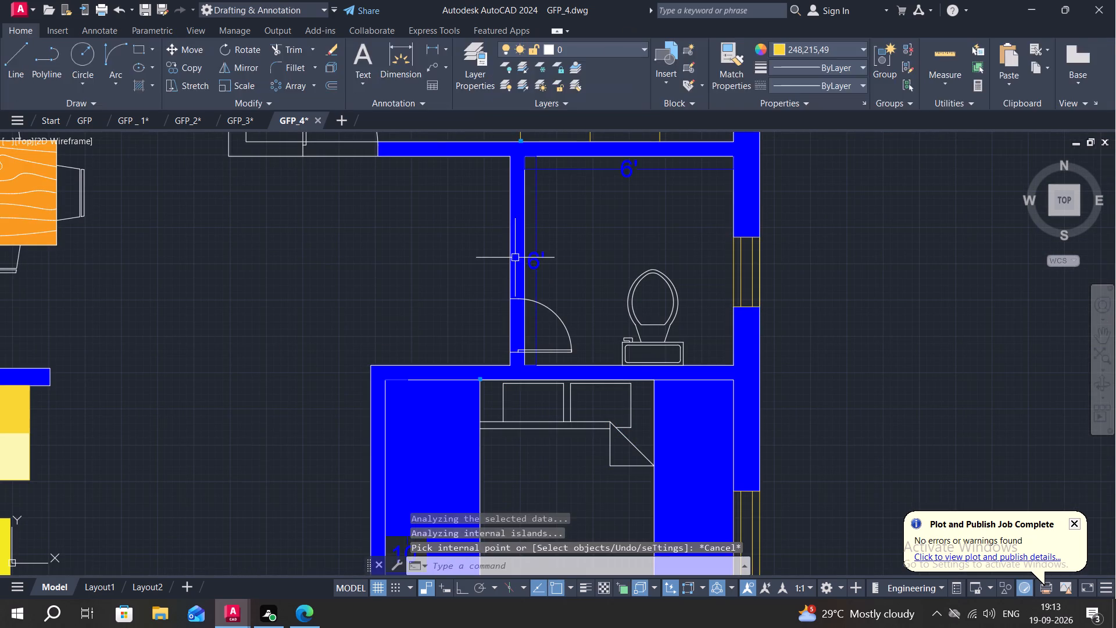
Undo the last blue hatch on the toilet walls.
{"action": "key", "text": "ctrl+z"}
Trim the inner line of the toilet's west wall across its door opening.
{"action": "scroll", "coordinate": [529, 342], "scroll_direction": "up", "scroll_amount": 2}
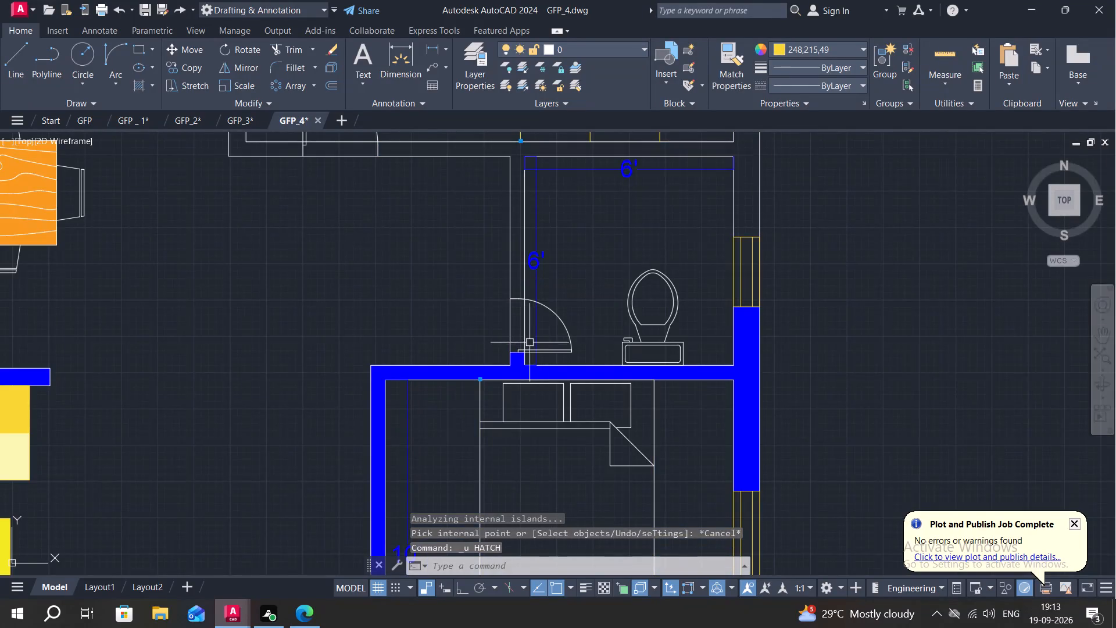
{"action": "type", "text": "TR"}
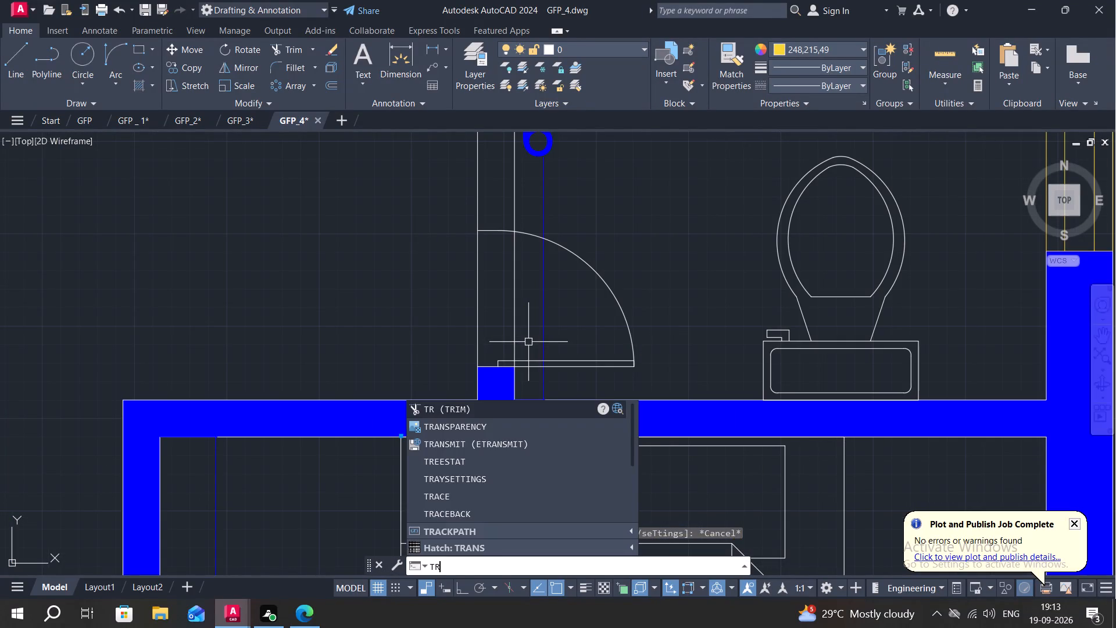
{"action": "key", "text": "space"}
{"action": "scroll", "coordinate": [516, 360], "scroll_direction": "up", "scroll_amount": 3}
{"action": "left_click", "coordinate": [512, 369]}
{"action": "scroll", "coordinate": [520, 320], "scroll_direction": "down", "scroll_amount": 2}
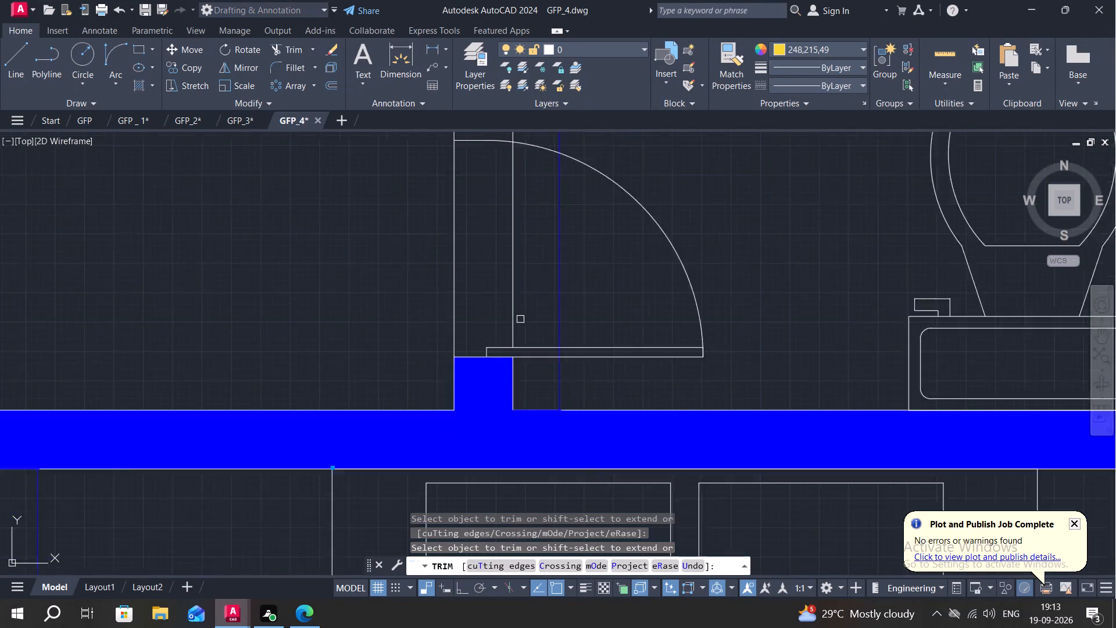
{"action": "left_click", "coordinate": [517, 304]}
{"action": "key", "text": "Escape"}
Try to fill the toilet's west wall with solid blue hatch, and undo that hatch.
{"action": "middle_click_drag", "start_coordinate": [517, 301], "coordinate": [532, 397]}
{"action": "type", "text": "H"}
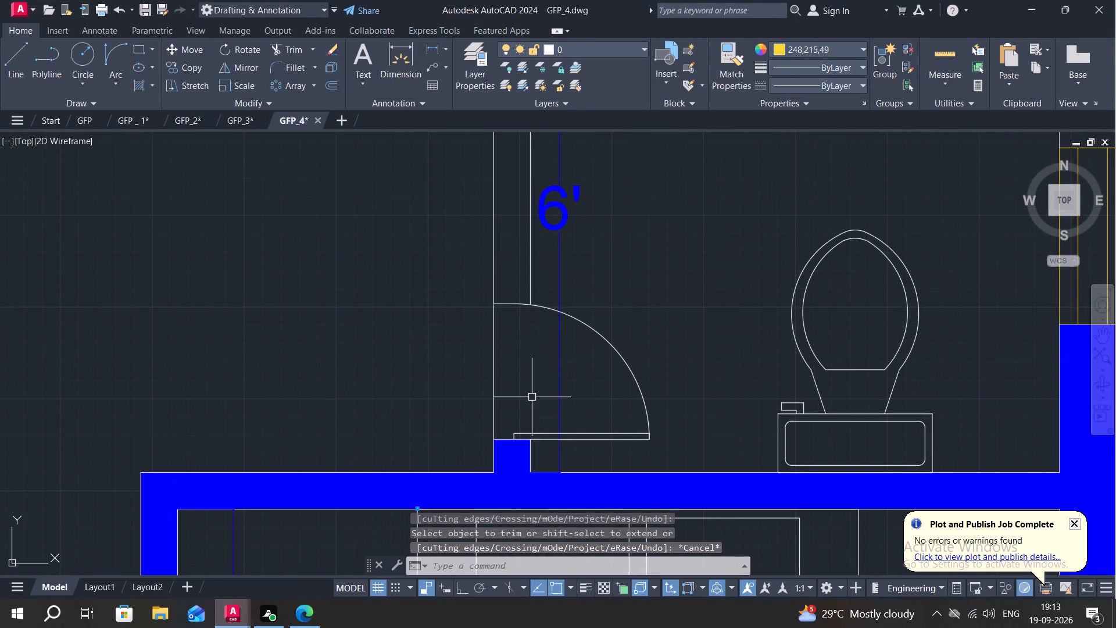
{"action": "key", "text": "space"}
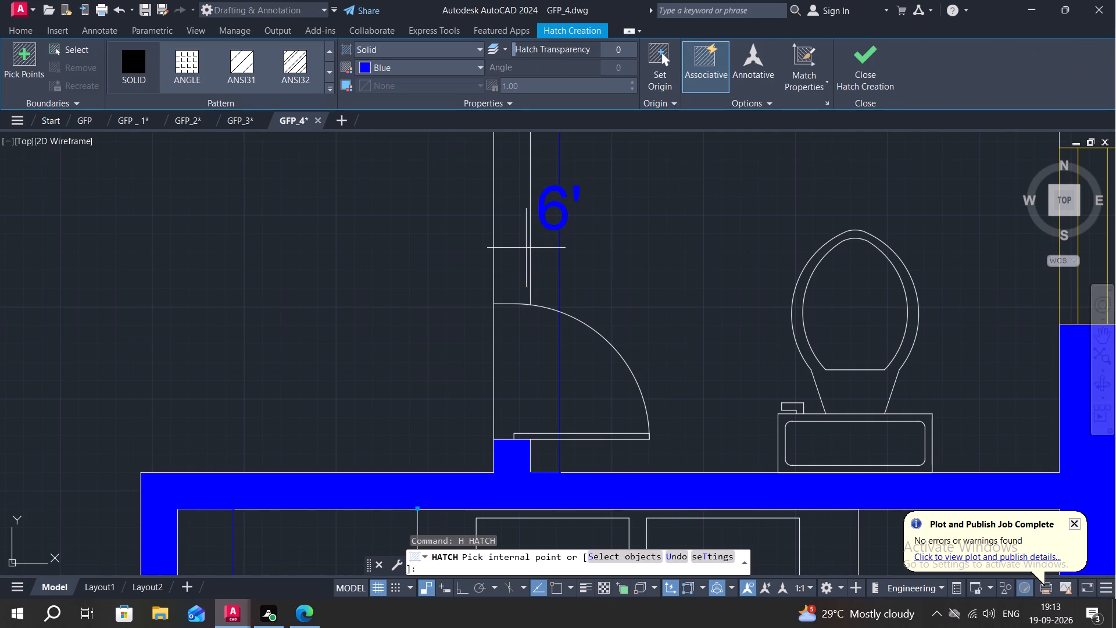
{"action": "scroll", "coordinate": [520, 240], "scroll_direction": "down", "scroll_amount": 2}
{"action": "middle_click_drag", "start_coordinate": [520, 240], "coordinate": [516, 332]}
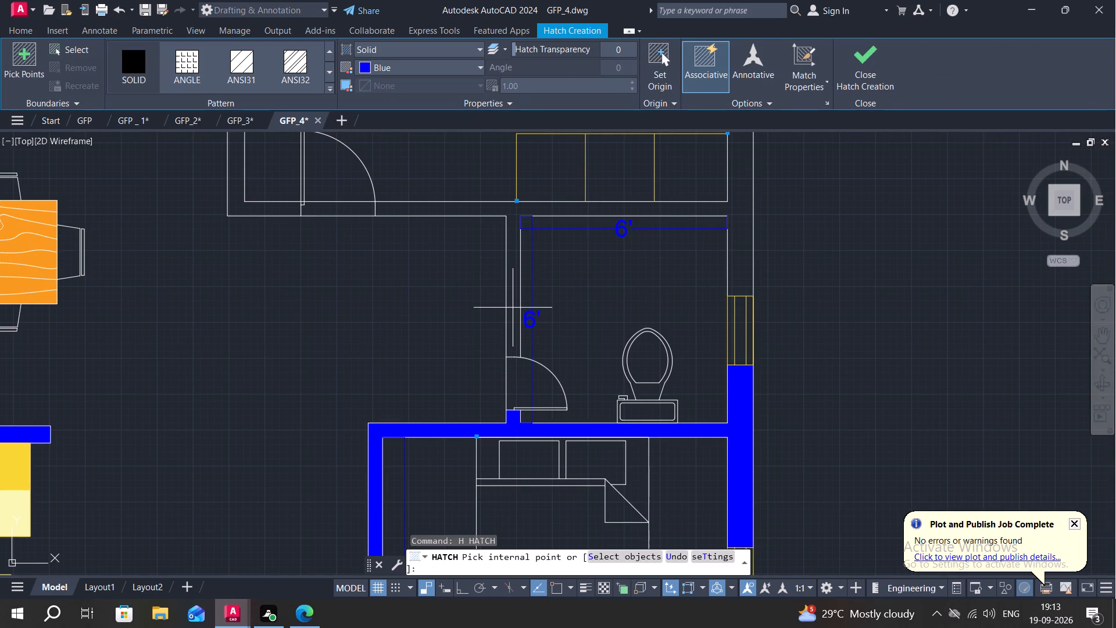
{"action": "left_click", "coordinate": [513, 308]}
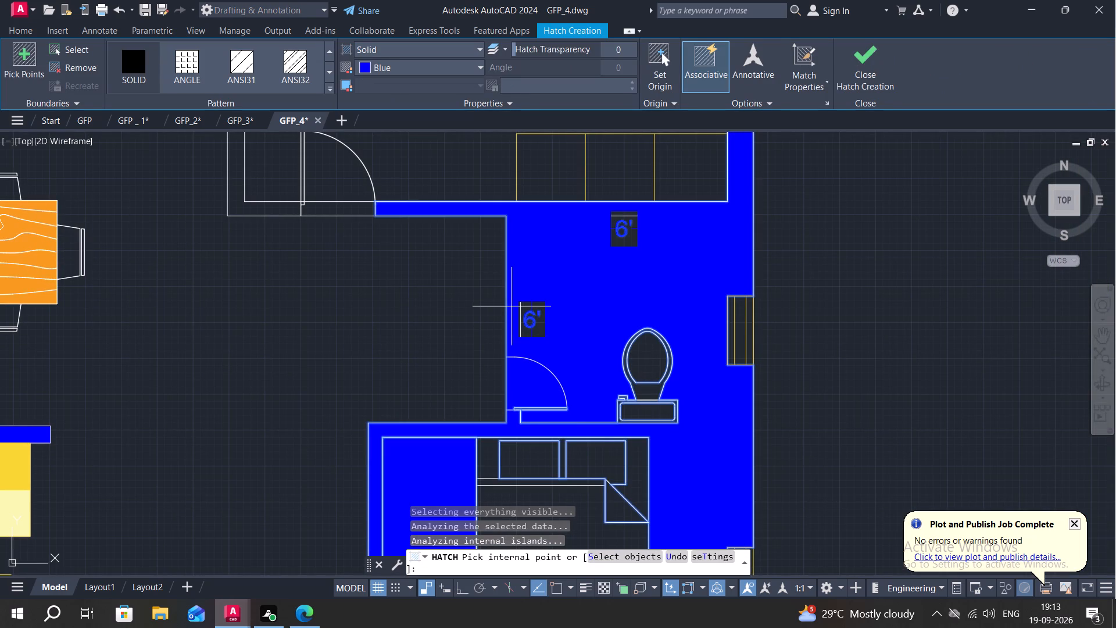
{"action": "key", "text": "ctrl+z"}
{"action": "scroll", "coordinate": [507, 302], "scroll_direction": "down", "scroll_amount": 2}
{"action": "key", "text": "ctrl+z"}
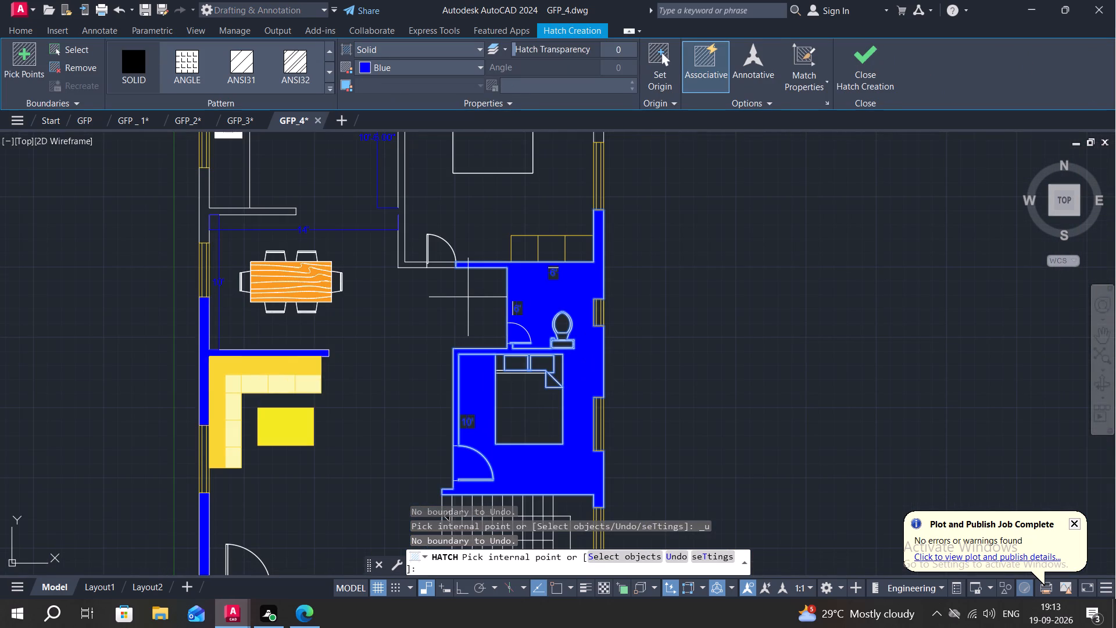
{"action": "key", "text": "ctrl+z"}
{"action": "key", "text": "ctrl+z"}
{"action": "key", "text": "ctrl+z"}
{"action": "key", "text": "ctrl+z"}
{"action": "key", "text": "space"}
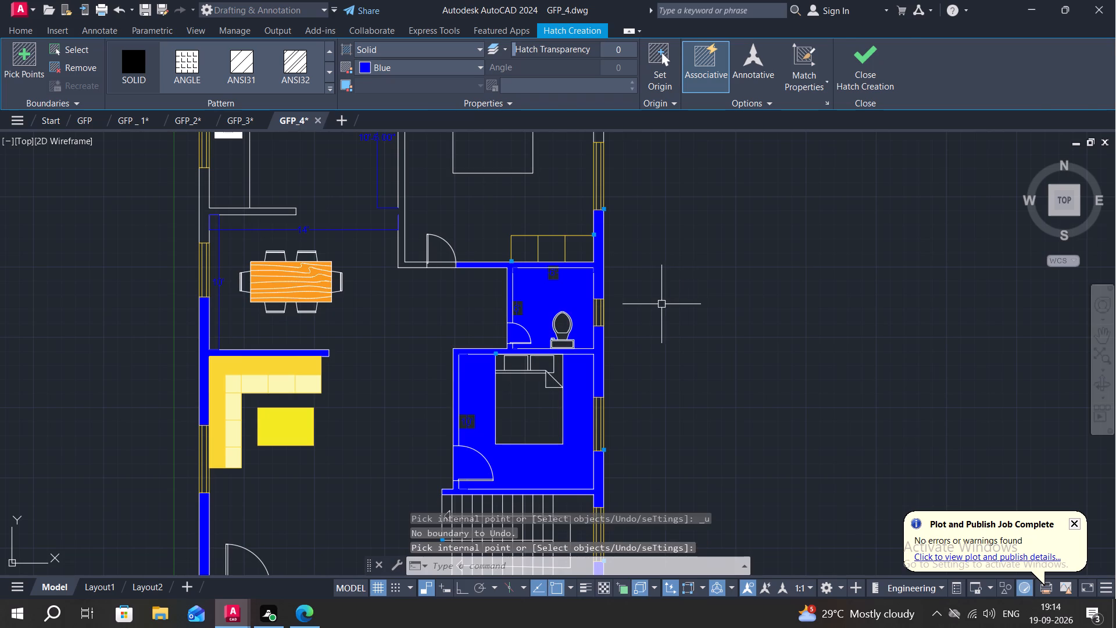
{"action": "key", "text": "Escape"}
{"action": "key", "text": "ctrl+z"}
Examine the toilet's north wall and its north-east corner closely for gaps in the wall outline.
{"action": "scroll", "coordinate": [611, 320], "scroll_direction": "down", "scroll_amount": 2}
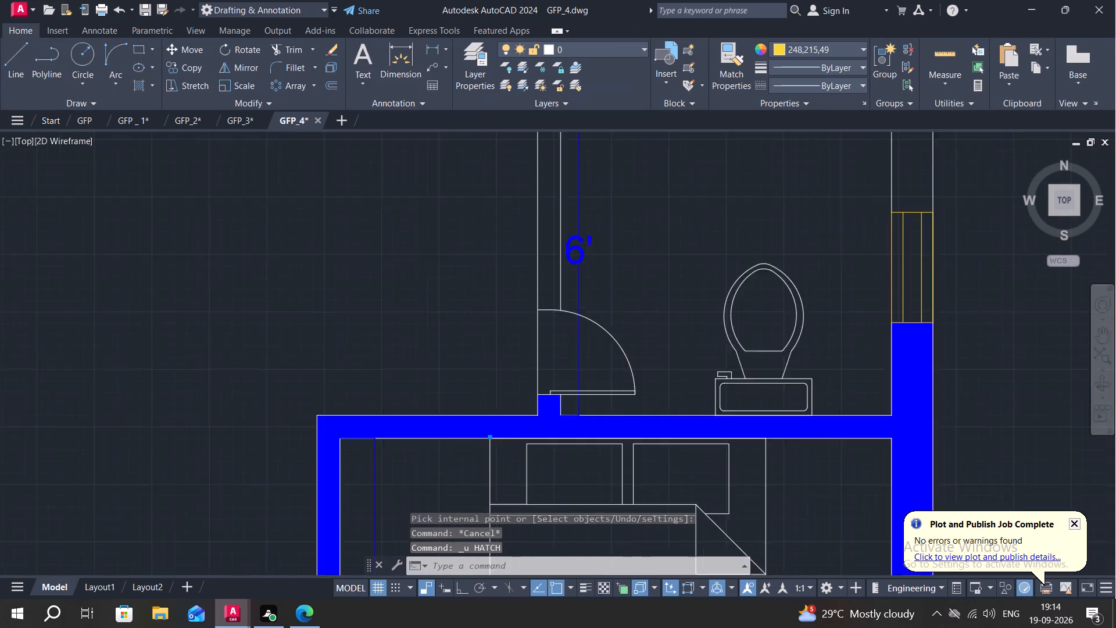
{"action": "middle_click_drag", "start_coordinate": [614, 283], "coordinate": [578, 405]}
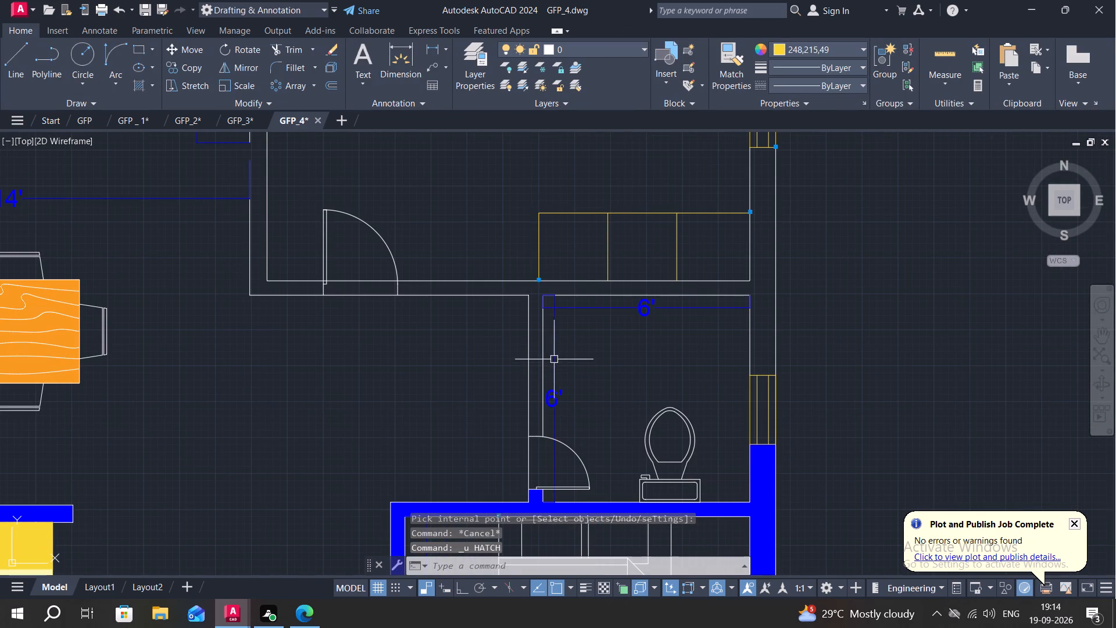
{"action": "scroll", "coordinate": [746, 294], "scroll_direction": "up", "scroll_amount": 2}
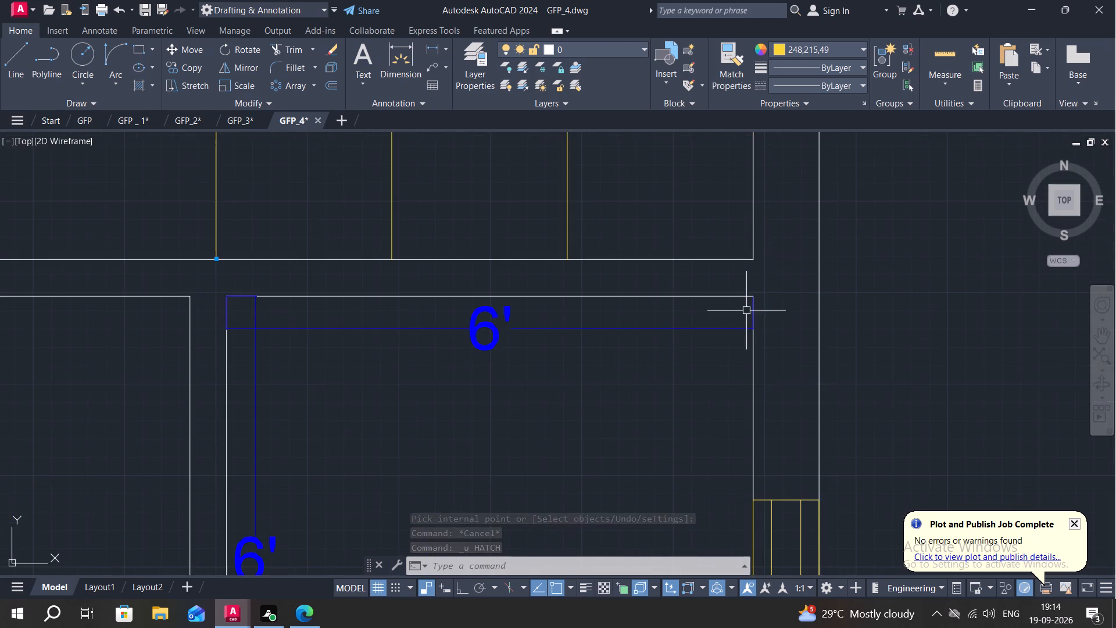
{"action": "scroll", "coordinate": [753, 300], "scroll_direction": "up", "scroll_amount": 12}
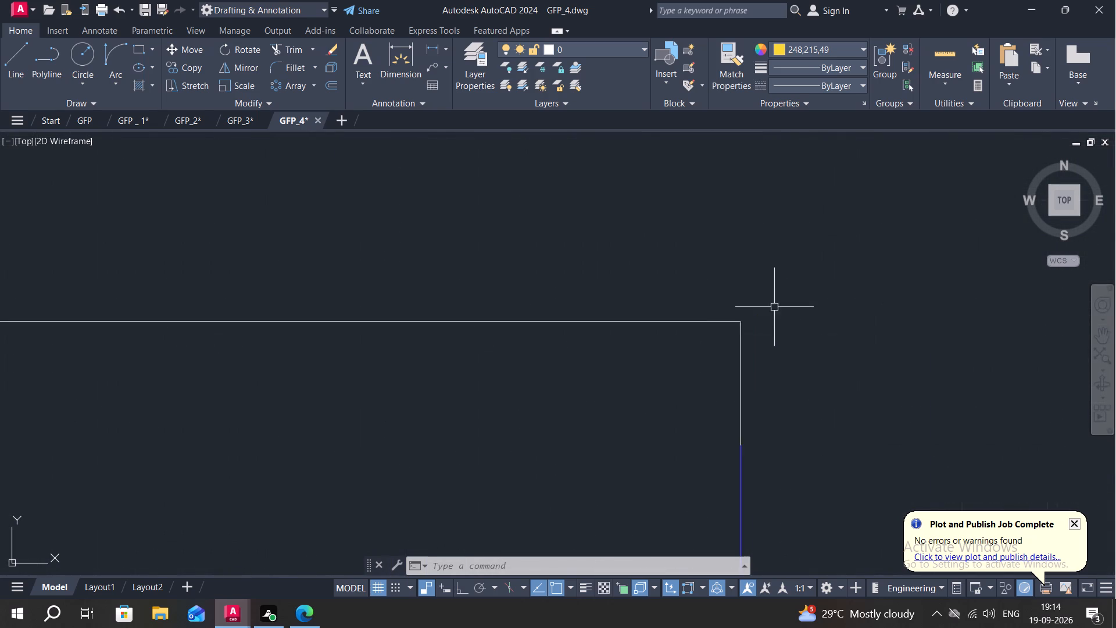
{"action": "scroll", "coordinate": [750, 324], "scroll_direction": "up", "scroll_amount": 8}
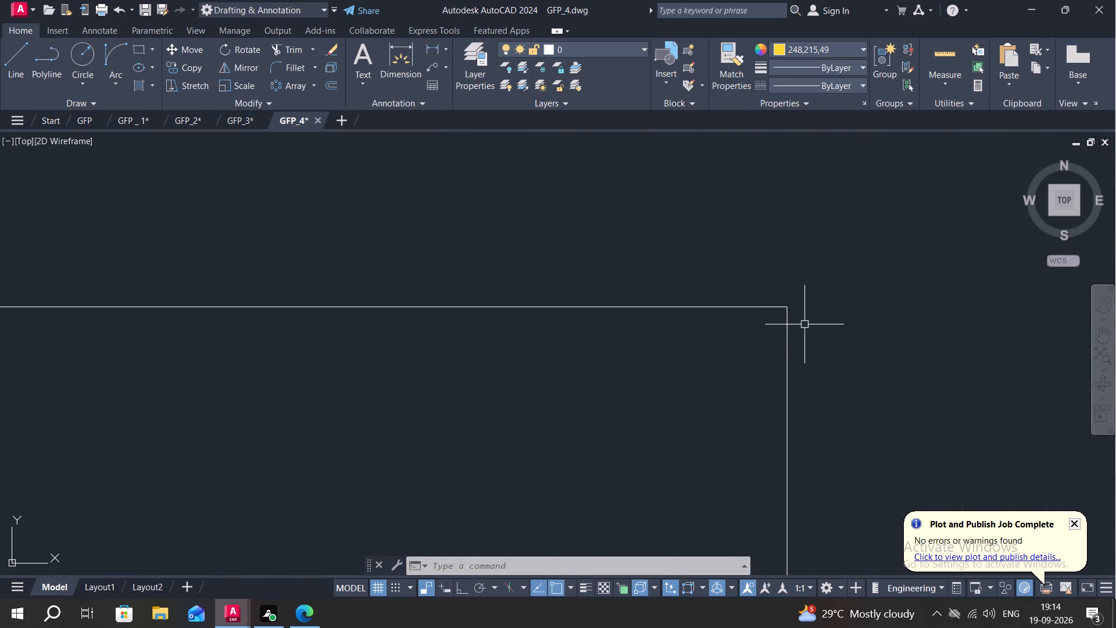
{"action": "scroll", "coordinate": [803, 301], "scroll_direction": "down", "scroll_amount": 5}
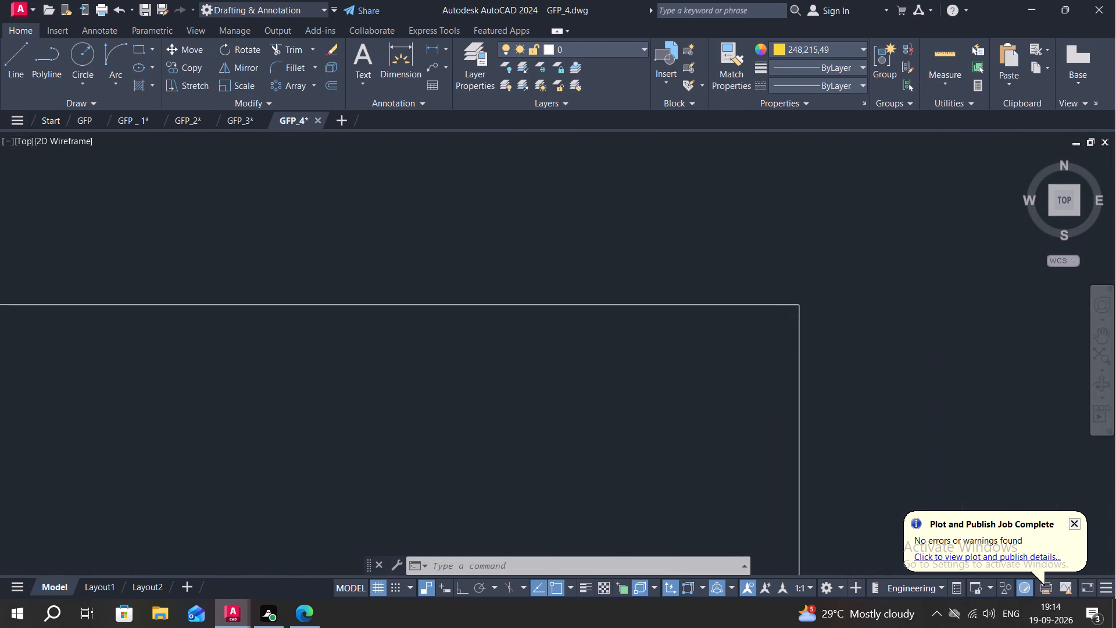
{"action": "scroll", "coordinate": [780, 317], "scroll_direction": "down", "scroll_amount": 3}
{"action": "scroll", "coordinate": [770, 319], "scroll_direction": "up", "scroll_amount": 1}
{"action": "scroll", "coordinate": [770, 319], "scroll_direction": "down", "scroll_amount": 20}
{"action": "scroll", "coordinate": [770, 319], "scroll_direction": "down", "scroll_amount": 3}
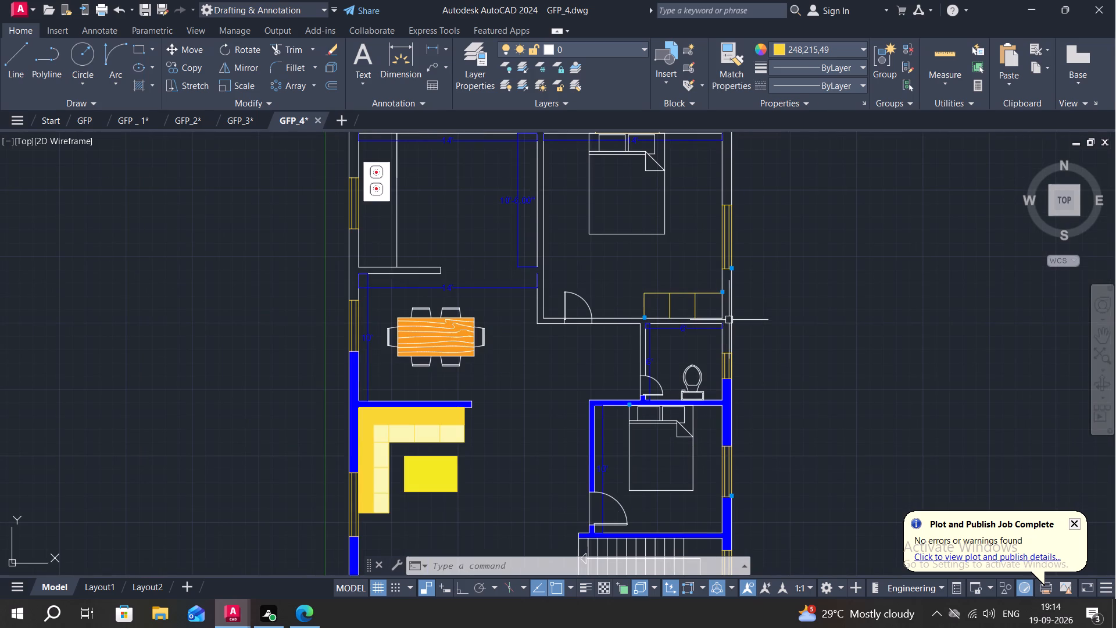
Trim the inner line of the northern bedroom's south wall across its door opening and door leaf.
{"action": "key", "text": "t"}
{"action": "key", "text": "r"}
{"action": "key", "text": "space"}
{"action": "scroll", "coordinate": [576, 315], "scroll_direction": "up", "scroll_amount": 6}
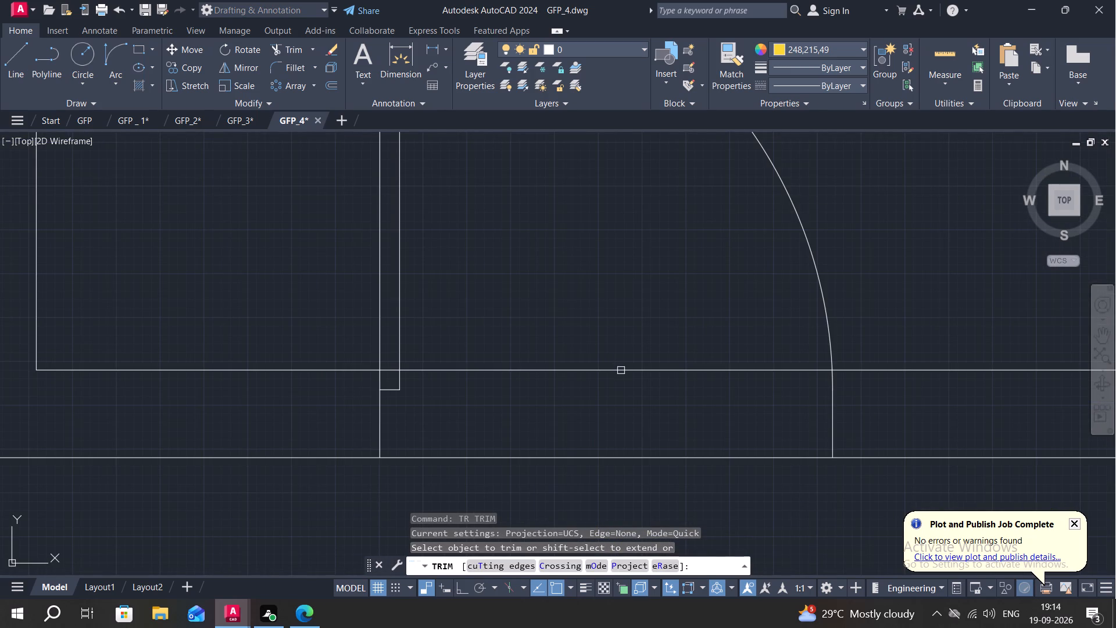
{"action": "left_click", "coordinate": [621, 370]}
{"action": "left_click", "coordinate": [388, 370]}
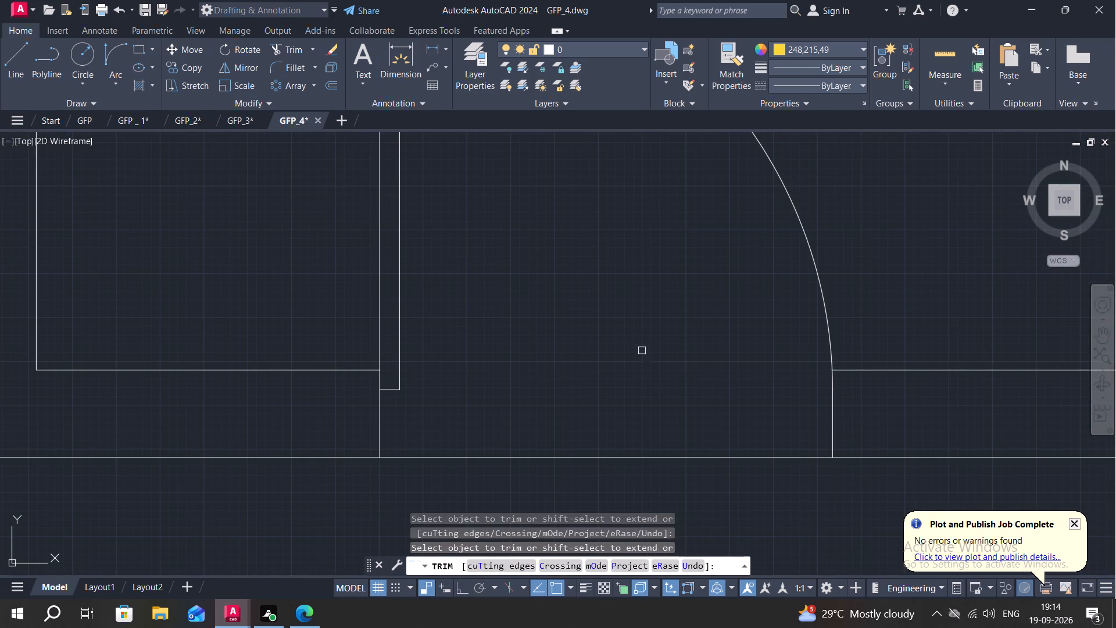
{"action": "key", "text": "Escape"}
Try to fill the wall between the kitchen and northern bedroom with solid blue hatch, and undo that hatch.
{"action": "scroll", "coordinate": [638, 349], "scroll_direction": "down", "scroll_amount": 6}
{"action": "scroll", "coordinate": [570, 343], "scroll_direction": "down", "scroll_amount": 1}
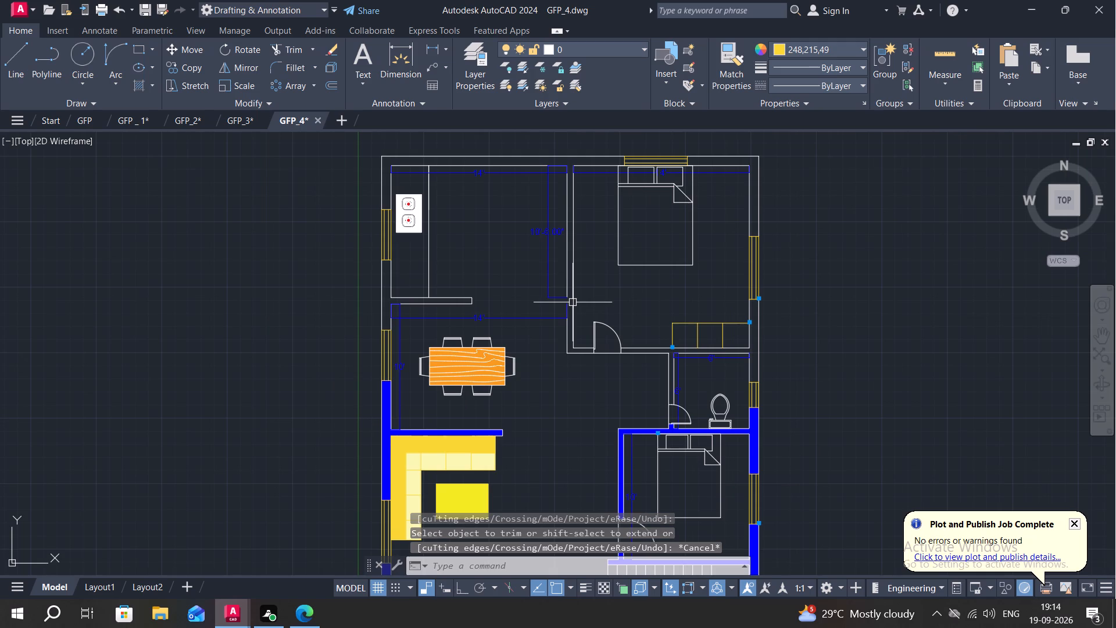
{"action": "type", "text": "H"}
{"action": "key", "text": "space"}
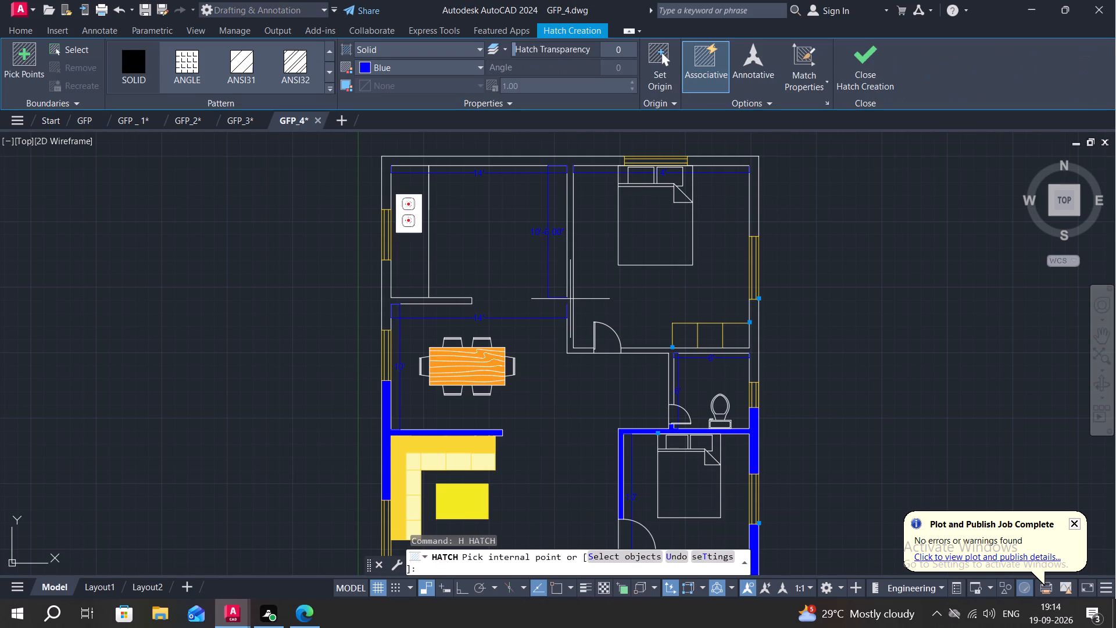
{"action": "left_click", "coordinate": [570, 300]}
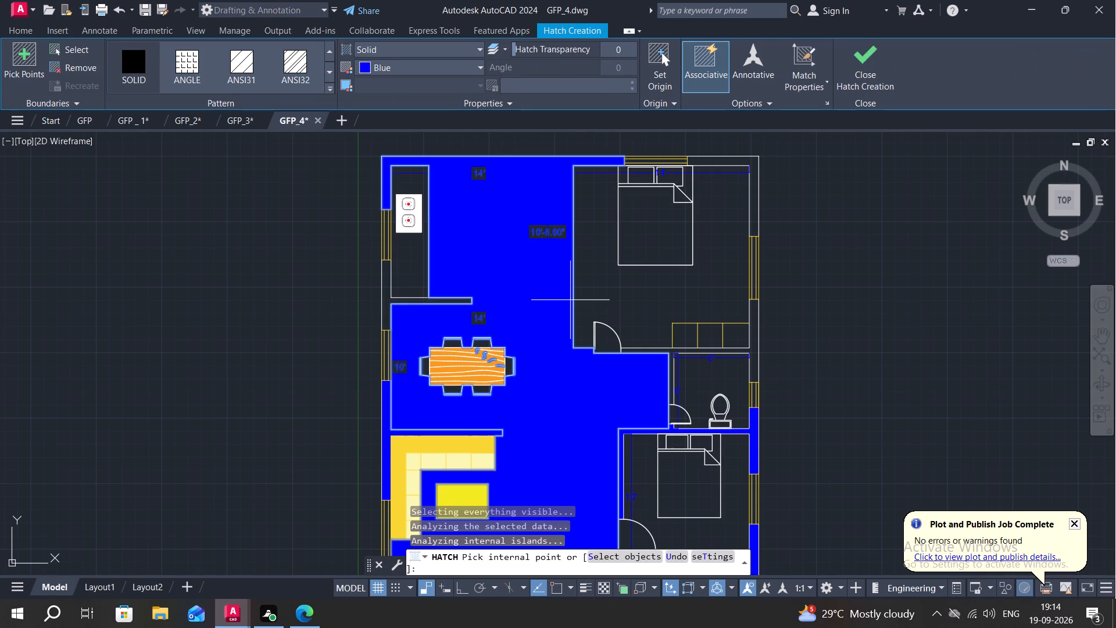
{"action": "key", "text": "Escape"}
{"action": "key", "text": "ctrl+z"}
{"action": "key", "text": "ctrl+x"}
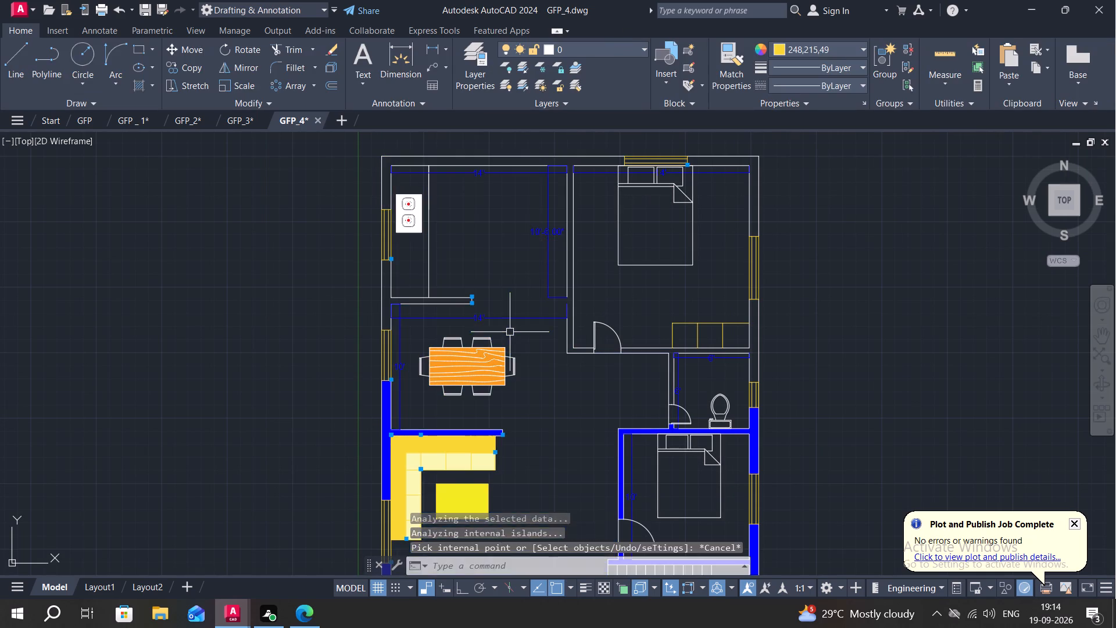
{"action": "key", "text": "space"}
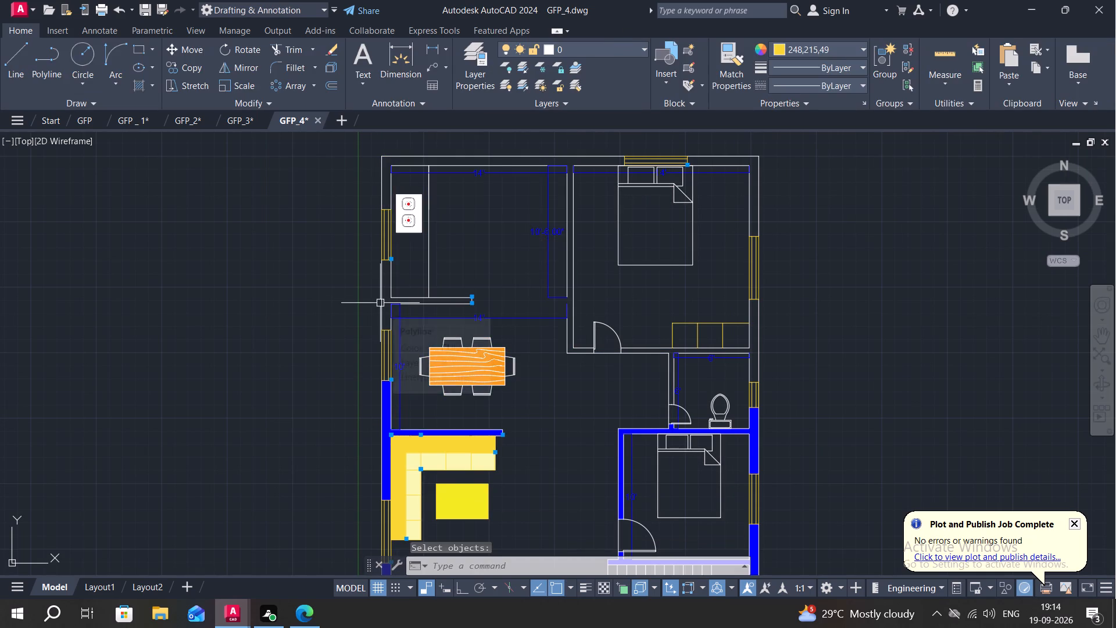
Fill the west wall between the kitchen and dining windows, with the adjoining kitchen partition, with solid blue hatch.
{"action": "key", "text": "h"}
{"action": "key", "text": "space"}
{"action": "left_click", "coordinate": [387, 301]}
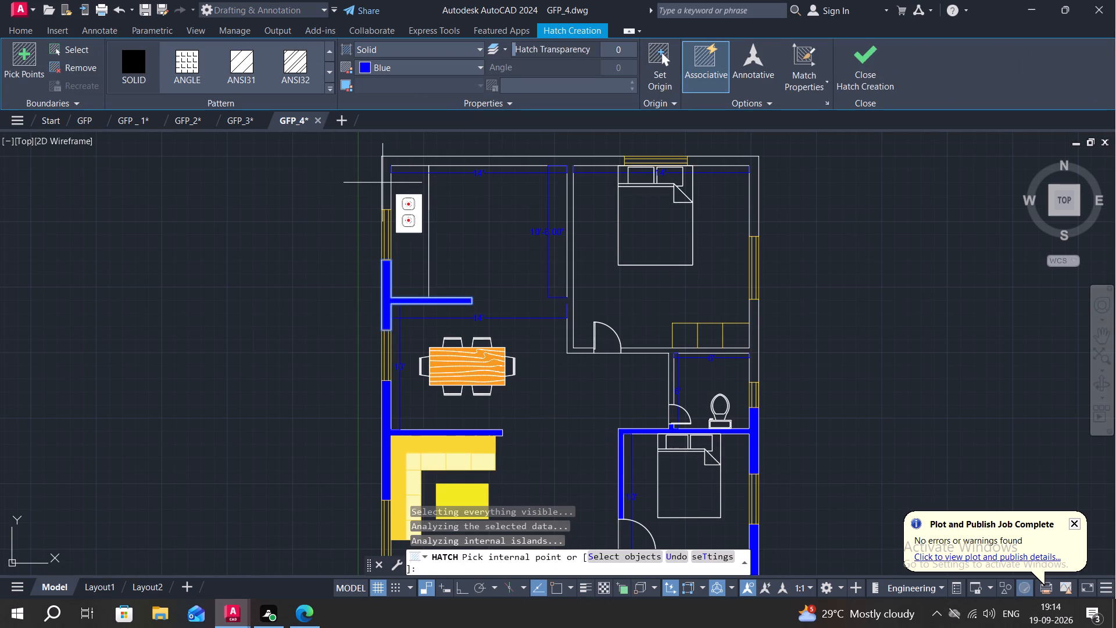
{"action": "key", "text": "Escape"}
Erase the kitchen's horizontal 14' dimension and the vertical dimension beside its east wall.
{"action": "left_click", "coordinate": [424, 173]}
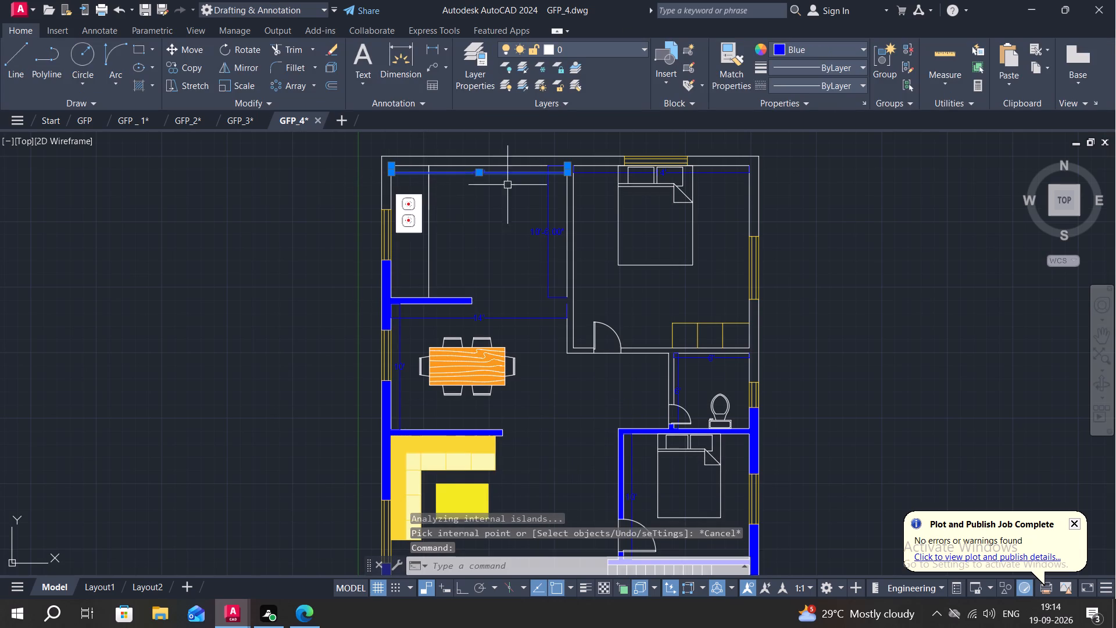
{"action": "left_click", "coordinate": [548, 219]}
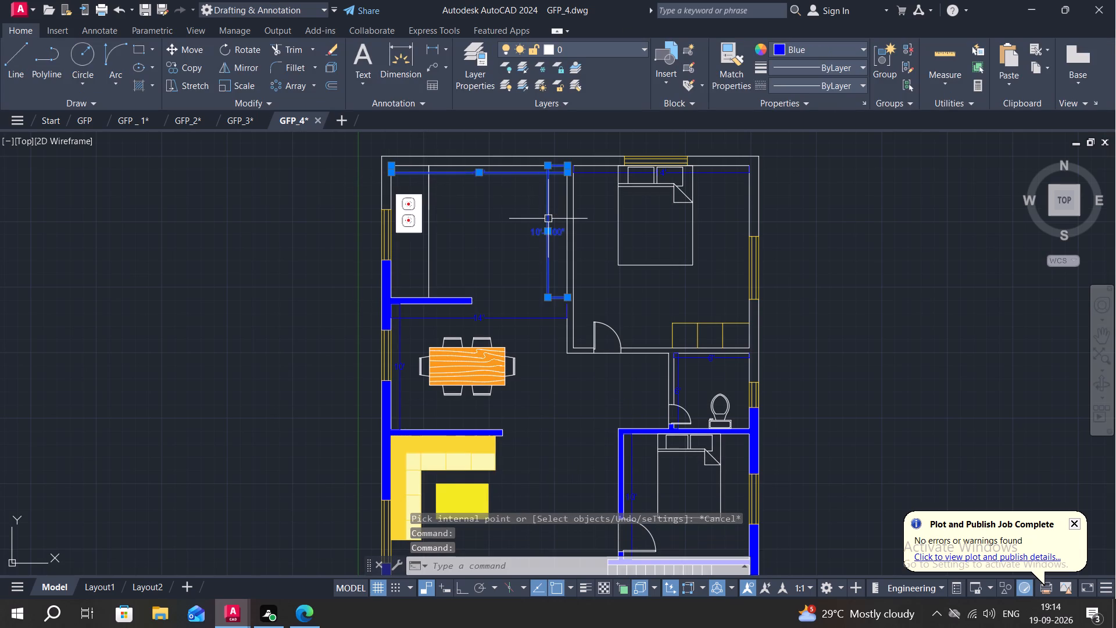
{"action": "key", "text": "Delete"}
Extend the west face line of the wall between the kitchen and northern bedroom to close its gap.
{"action": "scroll", "coordinate": [569, 302], "scroll_direction": "up", "scroll_amount": 2}
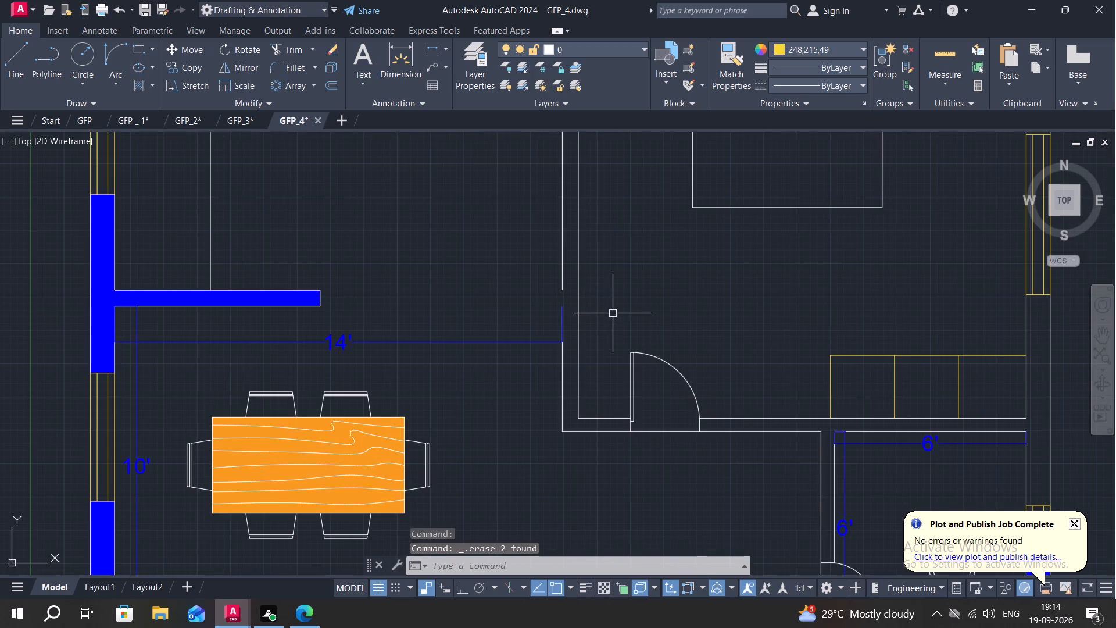
{"action": "scroll", "coordinate": [613, 313], "scroll_direction": "up", "scroll_amount": 1}
{"action": "type", "text": "EX"}
{"action": "key", "text": "space"}
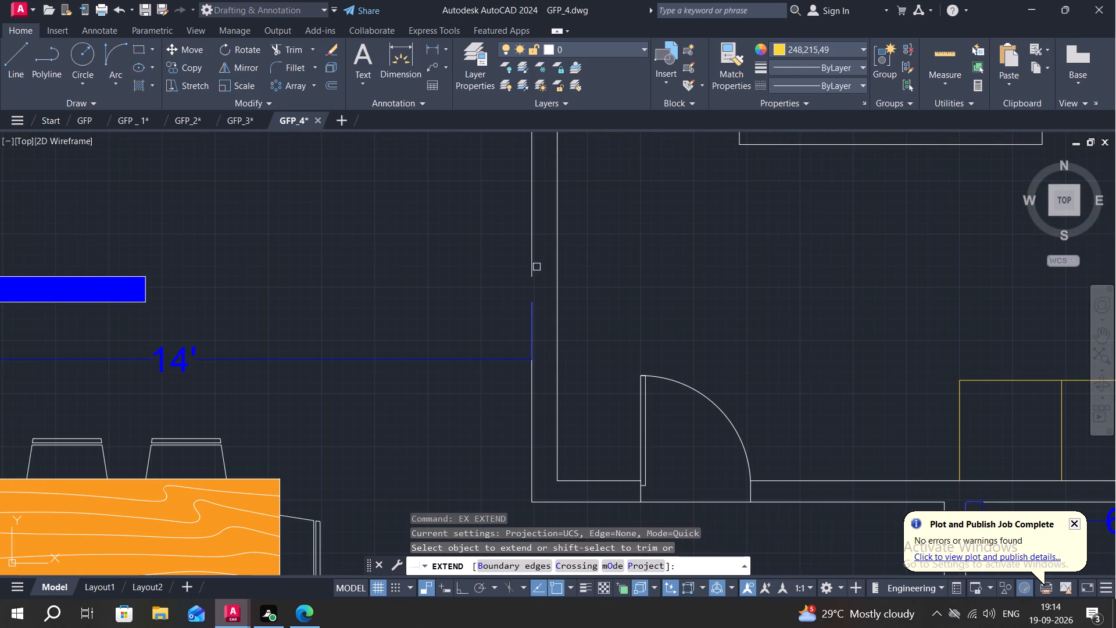
{"action": "left_click", "coordinate": [535, 265]}
{"action": "key", "text": "Escape"}
Fill the kitchen and northern bedroom walls, the northeast corner and the bathroom's connected walls with solid blue hatch.
{"action": "scroll", "coordinate": [607, 291], "scroll_direction": "down", "scroll_amount": 3}
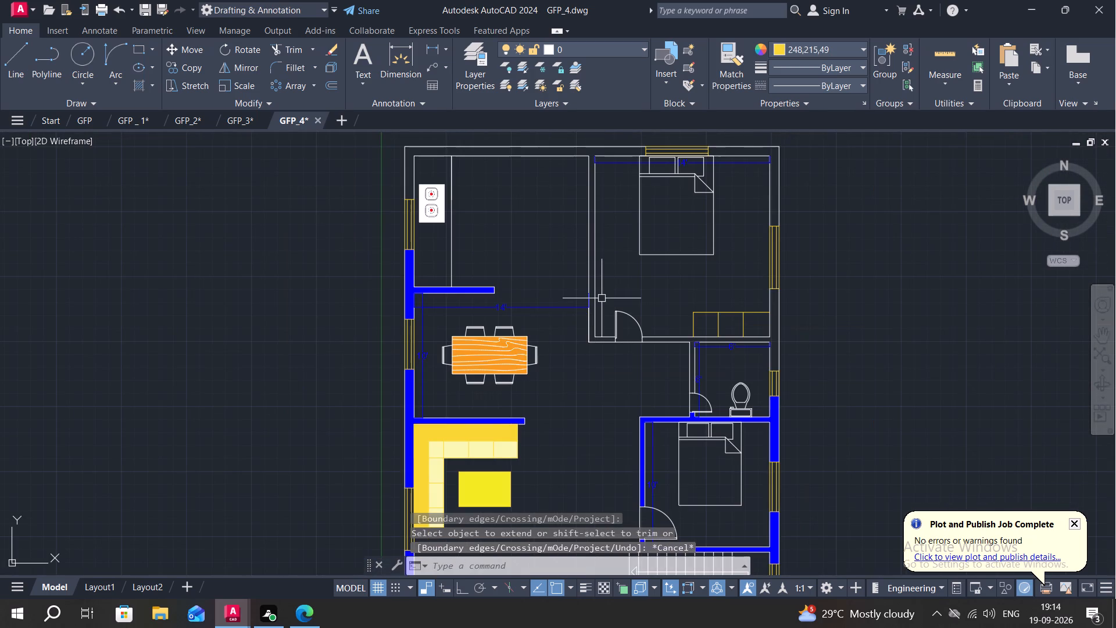
{"action": "type", "text": "H"}
{"action": "key", "text": "space"}
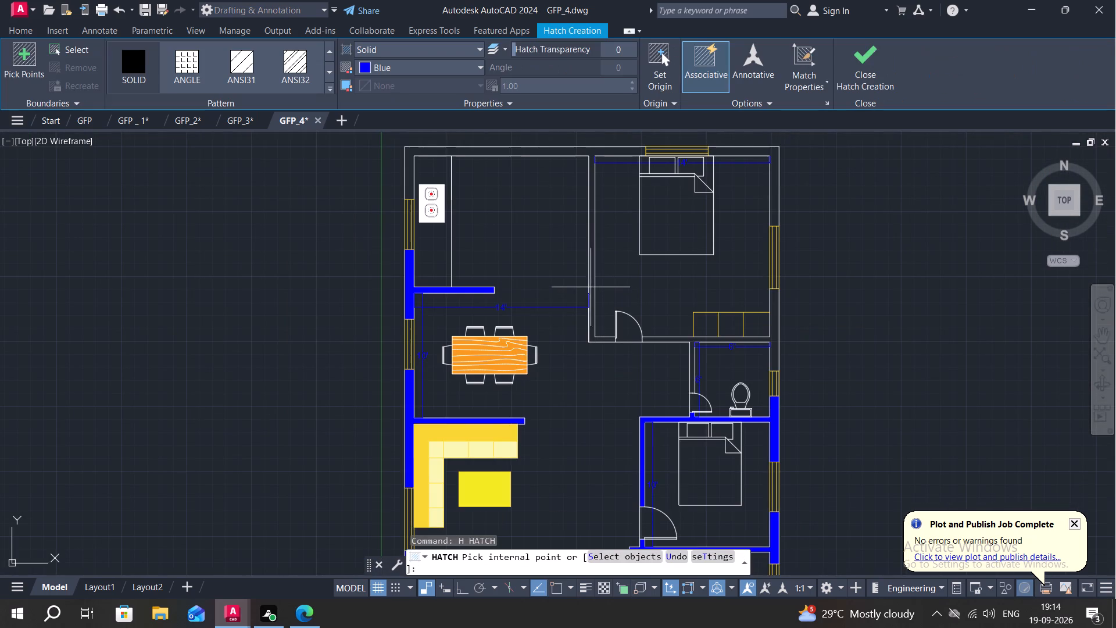
{"action": "left_click", "coordinate": [593, 287]}
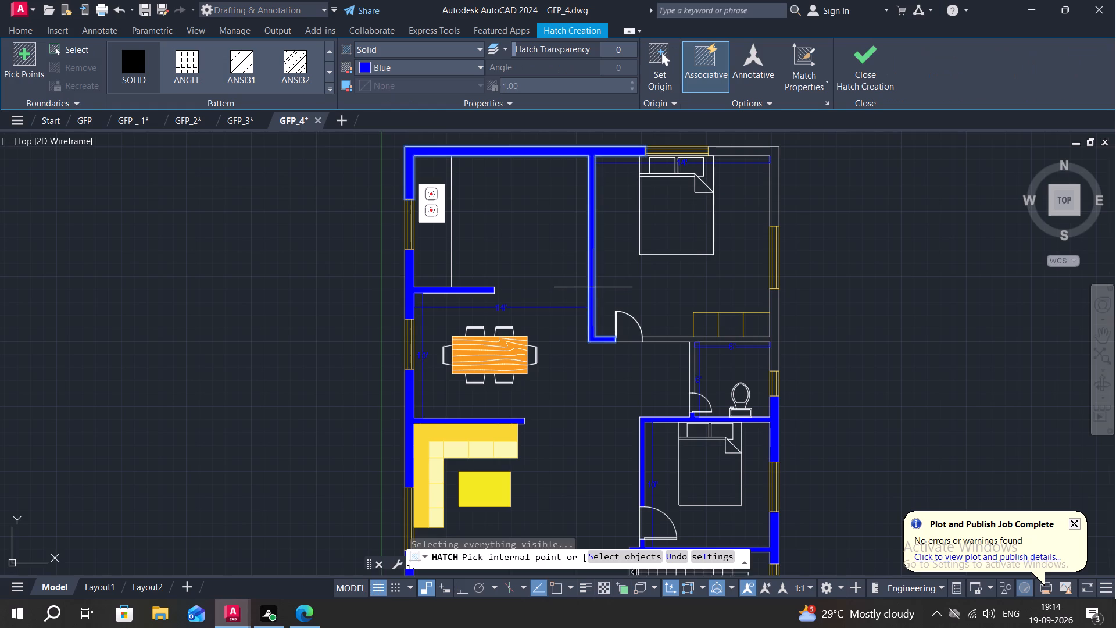
{"action": "left_click", "coordinate": [777, 165]}
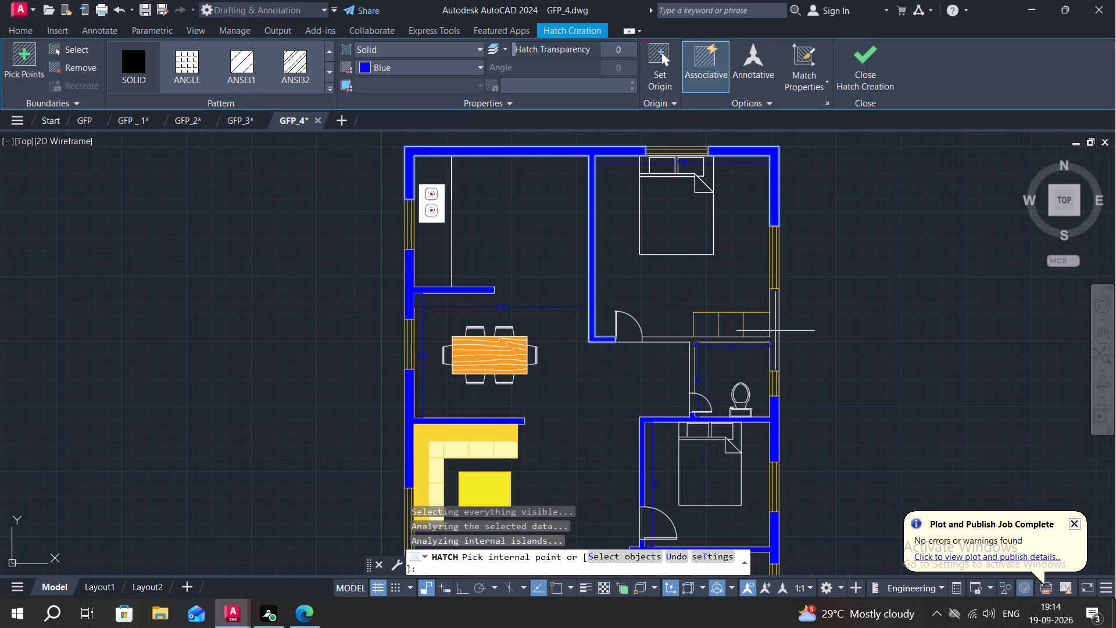
{"action": "left_click", "coordinate": [774, 334]}
{"action": "middle_click_drag", "start_coordinate": [878, 347], "coordinate": [871, 222]}
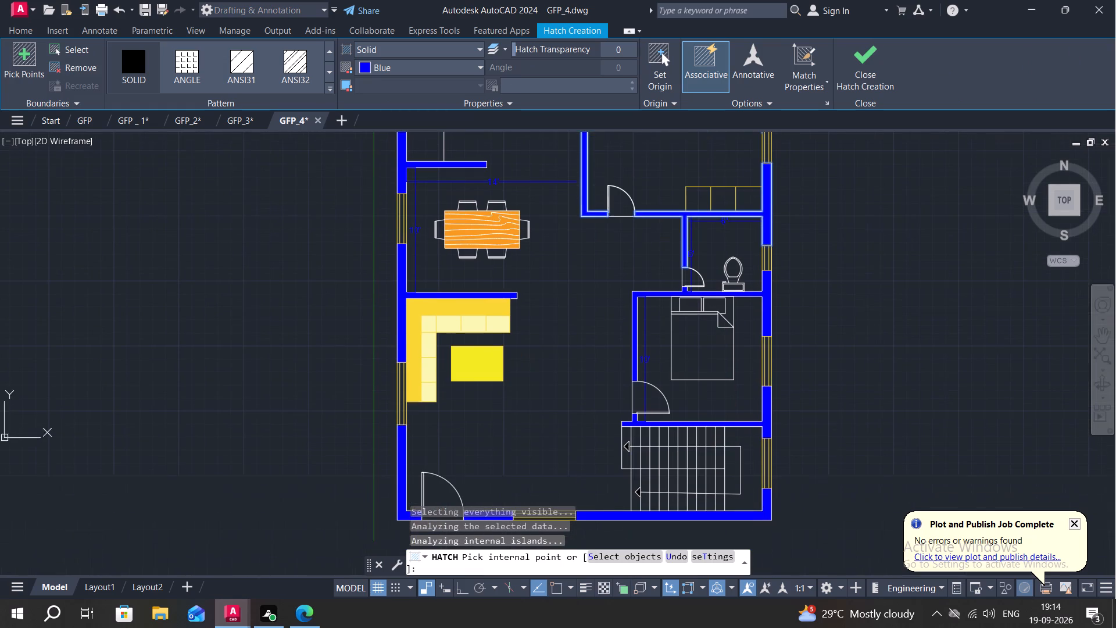
{"action": "key", "text": "Escape"}
Add linear dimensions for the kitchen's width along its north wall and its depth from the partition's east end.
{"action": "middle_click_drag", "start_coordinate": [548, 284], "coordinate": [584, 455]}
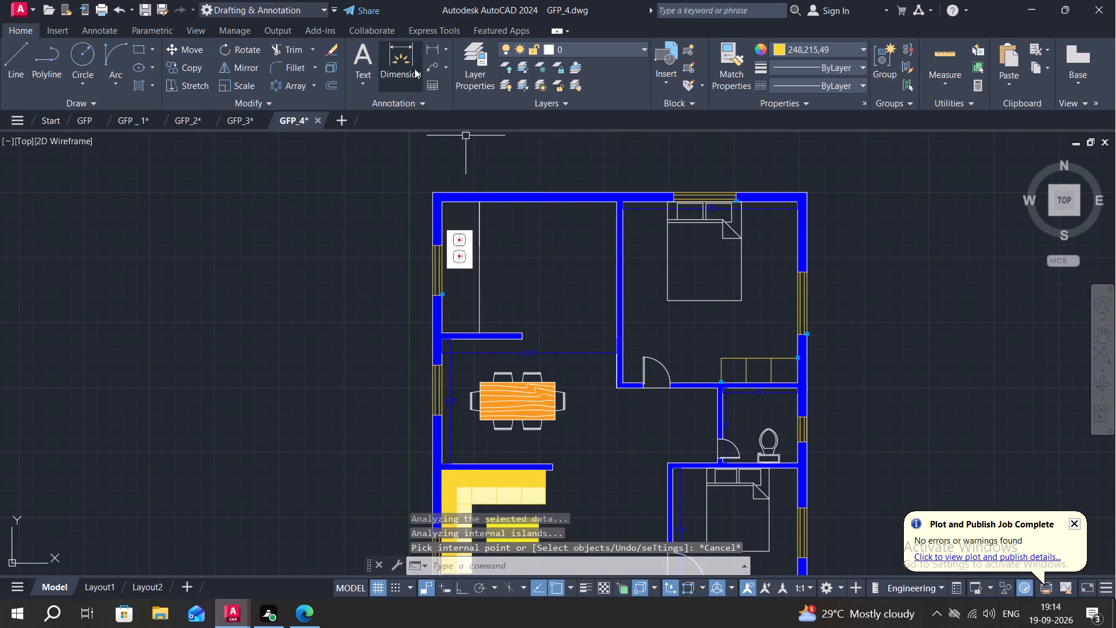
{"action": "left_click", "coordinate": [434, 48]}
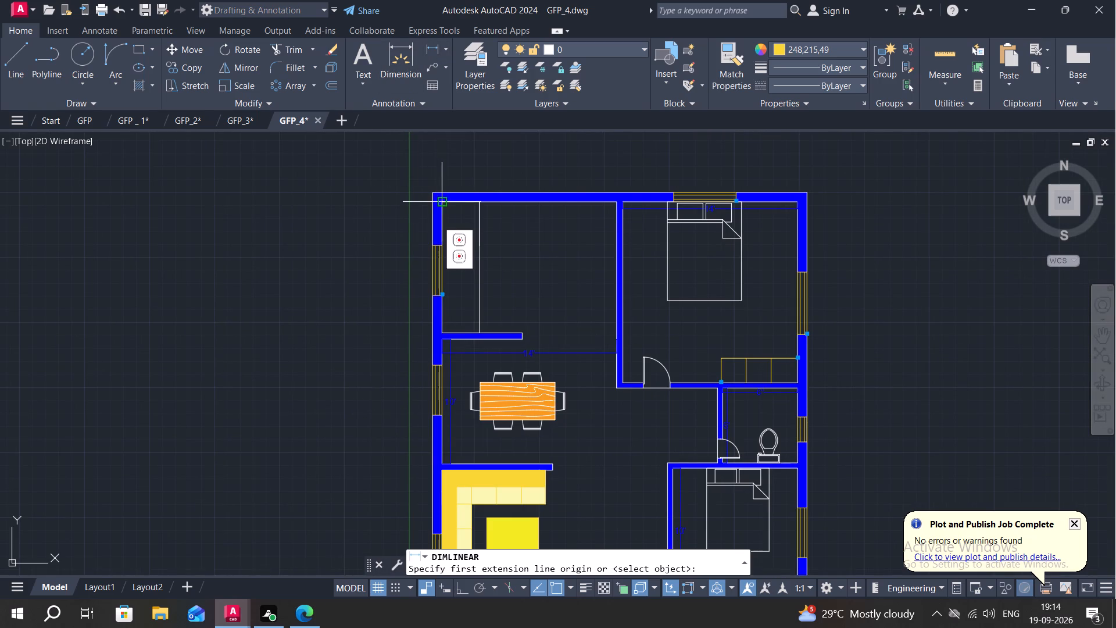
{"action": "left_click", "coordinate": [440, 205]}
{"action": "left_click", "coordinate": [614, 201]}
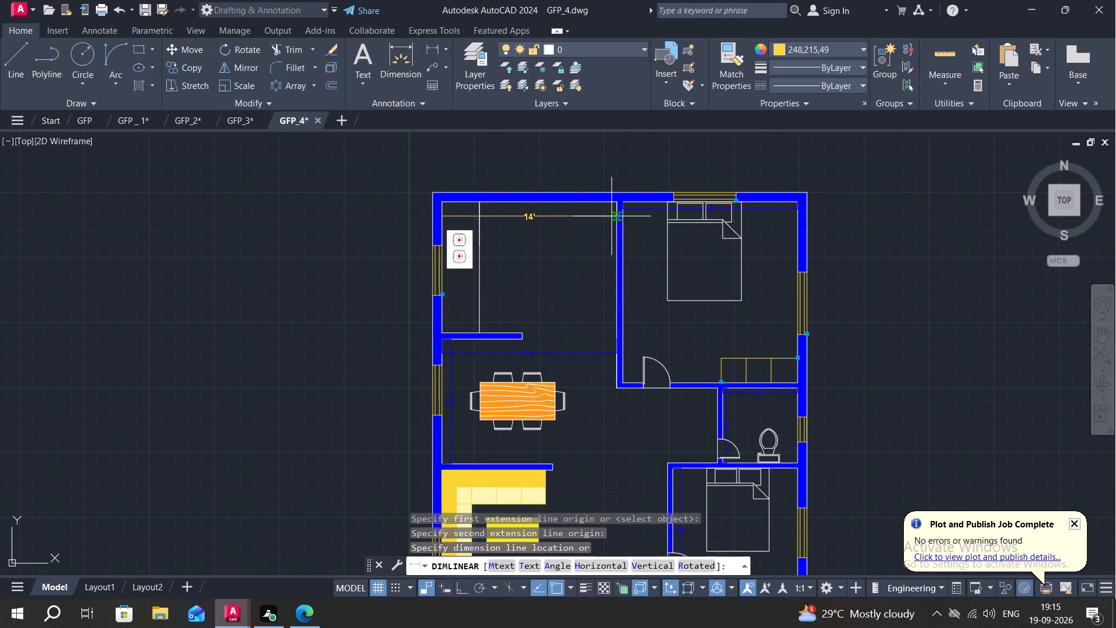
{"action": "left_click", "coordinate": [611, 217]}
{"action": "left_click", "coordinate": [427, 47]}
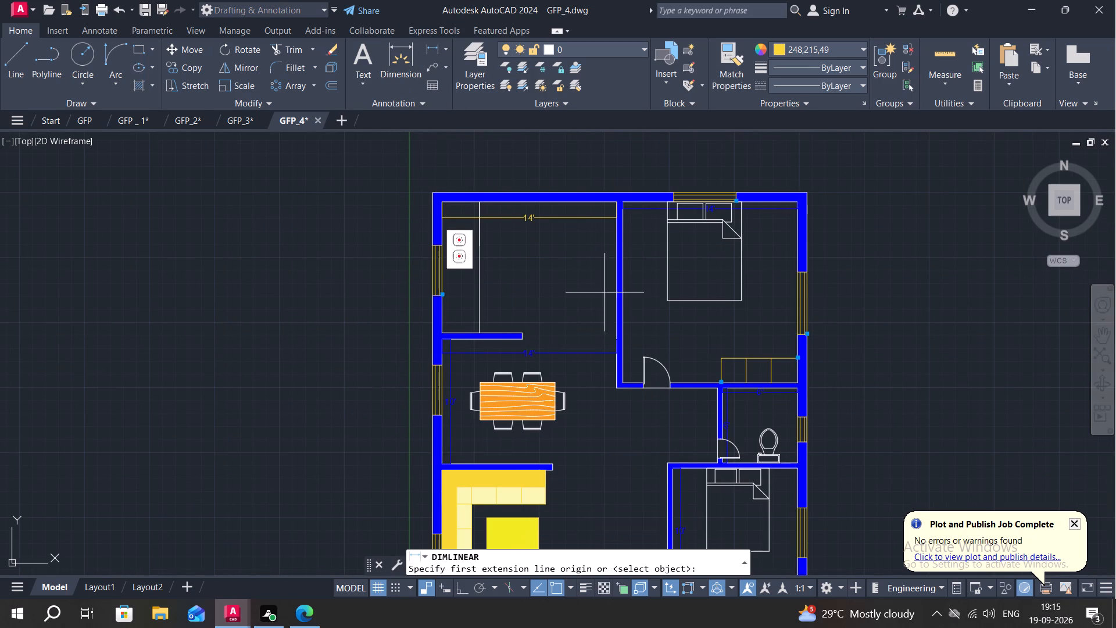
{"action": "left_click_drag", "start_coordinate": [521, 330], "coordinate": [521, 324]}
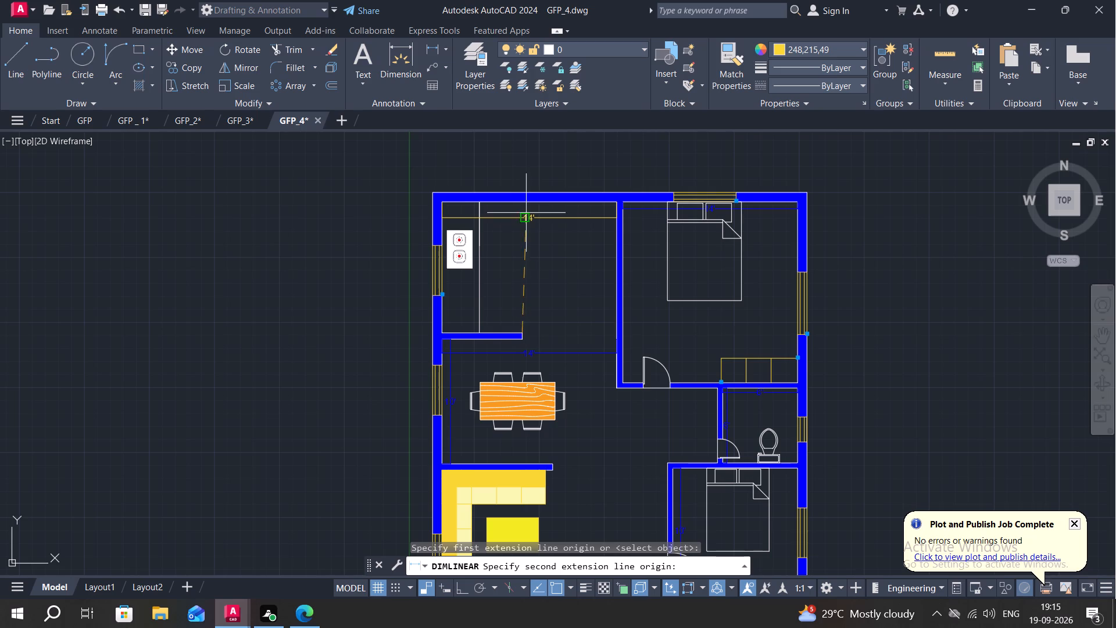
{"action": "left_click", "coordinate": [520, 204]}
{"action": "left_click", "coordinate": [520, 204]}
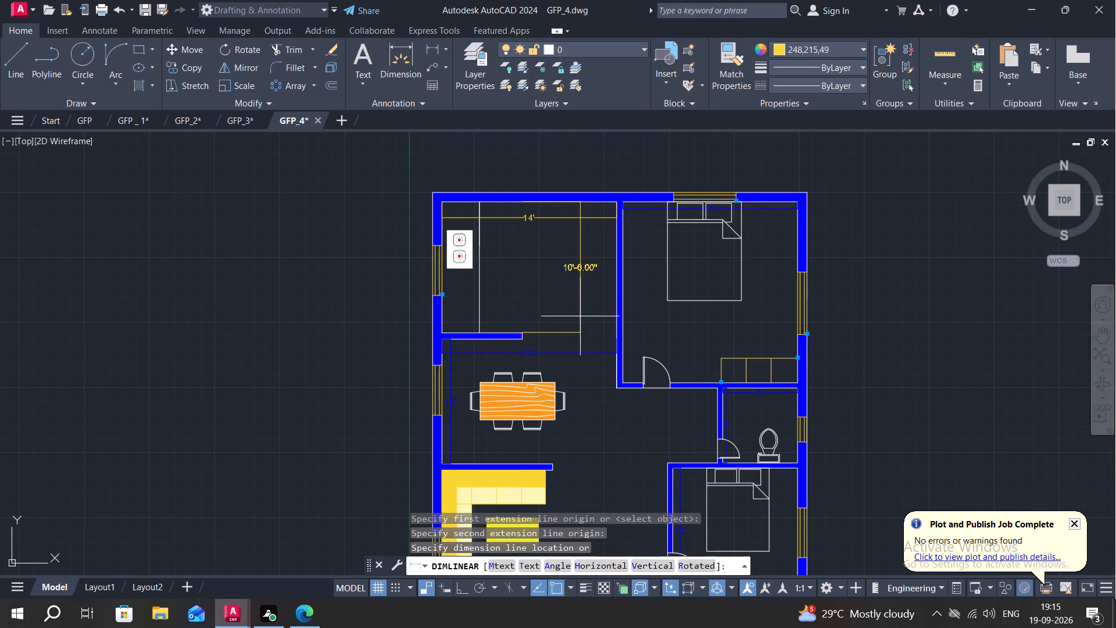
{"action": "left_click", "coordinate": [518, 292]}
Add a vertical linear dimension for the northern bedroom's depth just inside its west wall.
{"action": "middle_click_drag", "start_coordinate": [570, 290], "coordinate": [582, 229]}
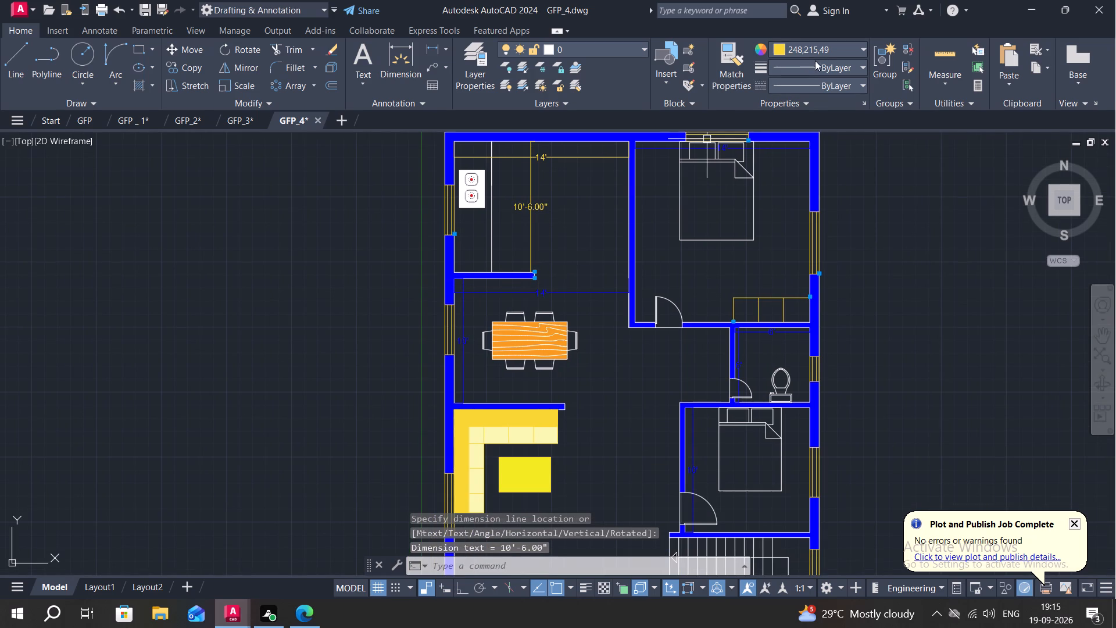
{"action": "left_click", "coordinate": [735, 58]}
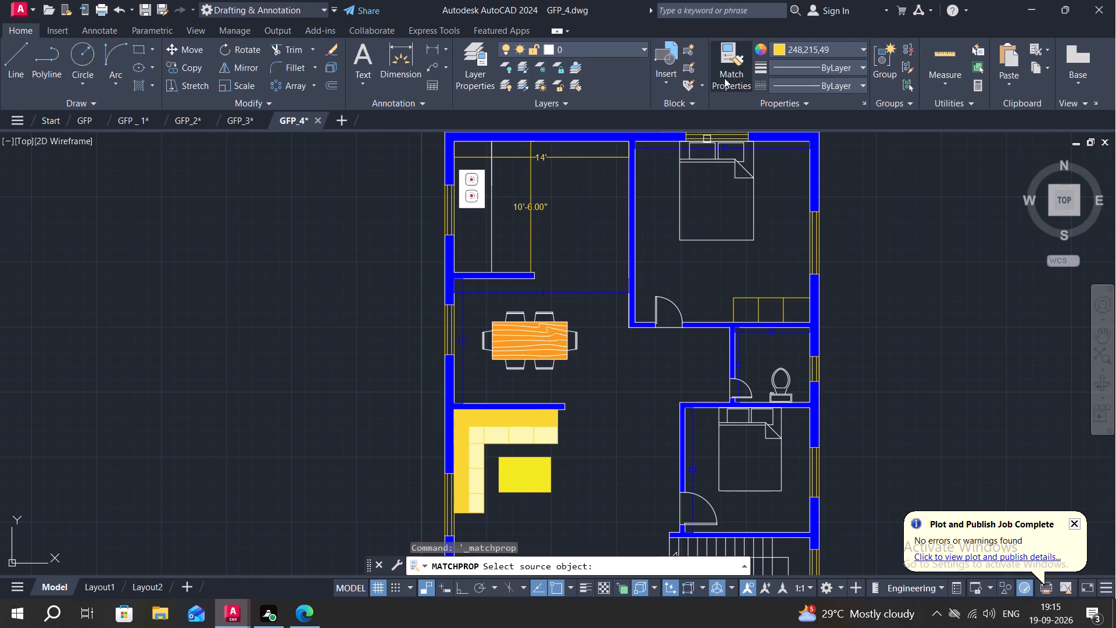
{"action": "left_click", "coordinate": [429, 44]}
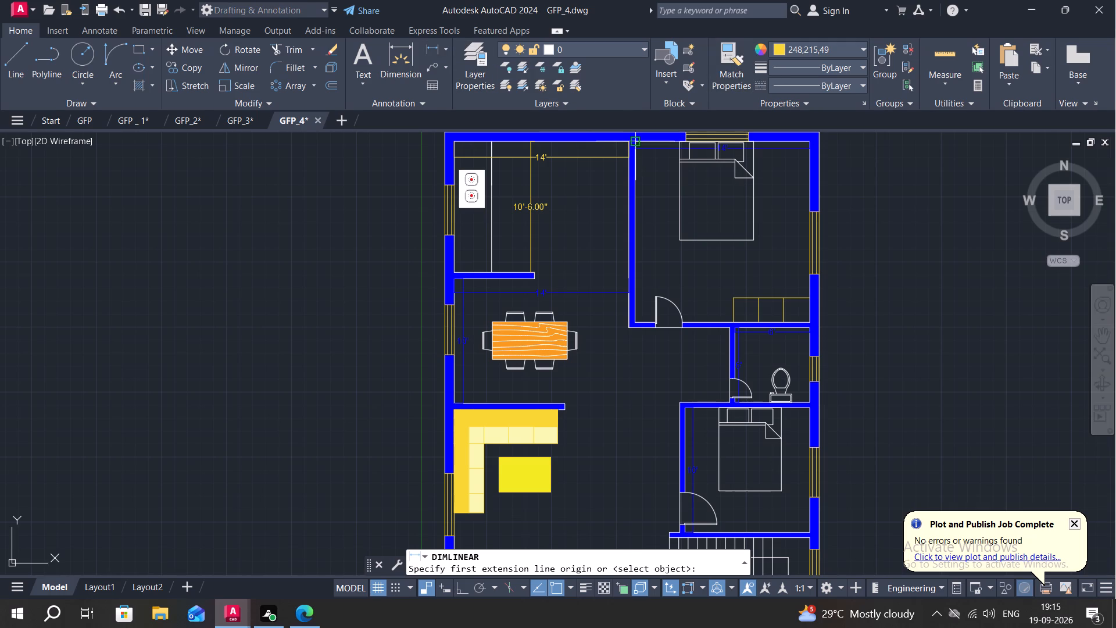
{"action": "left_click", "coordinate": [635, 138]}
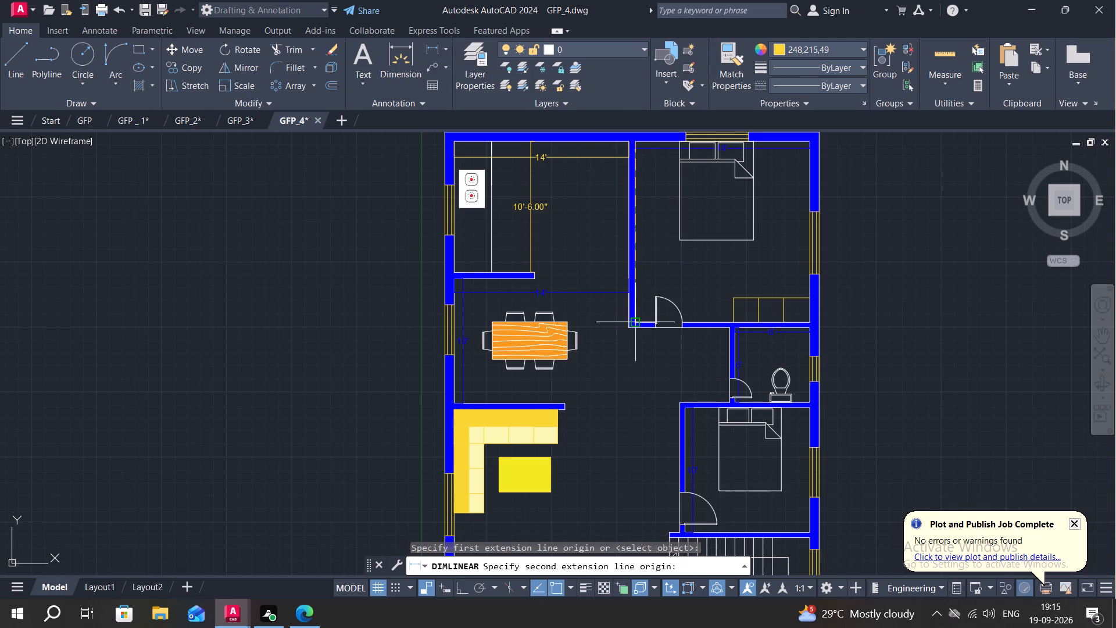
{"action": "left_click", "coordinate": [639, 320]}
{"action": "left_click", "coordinate": [653, 317]}
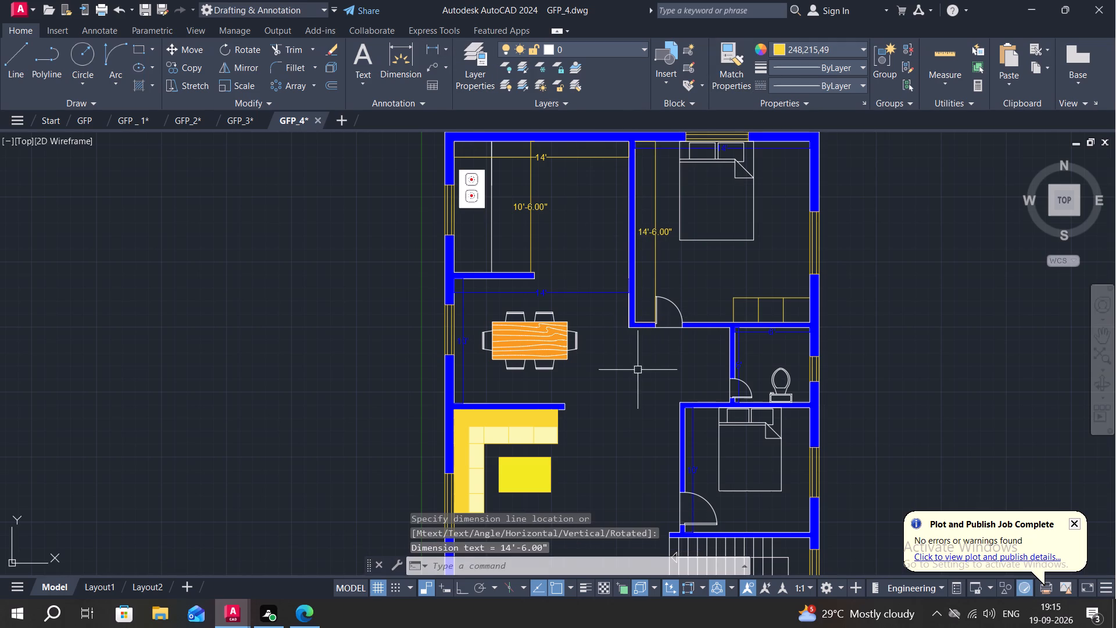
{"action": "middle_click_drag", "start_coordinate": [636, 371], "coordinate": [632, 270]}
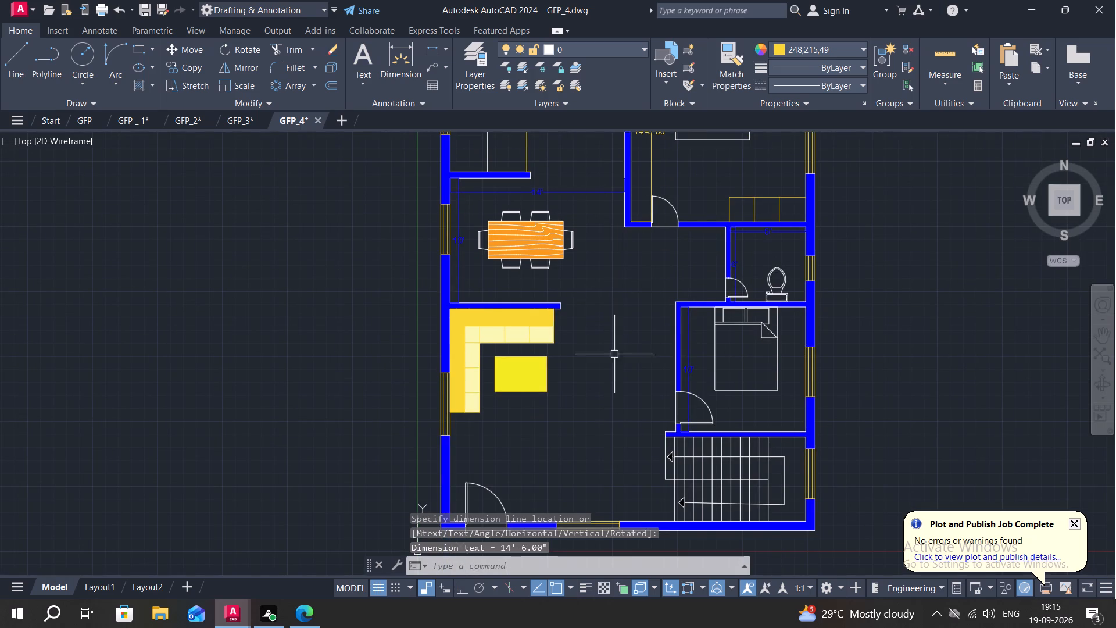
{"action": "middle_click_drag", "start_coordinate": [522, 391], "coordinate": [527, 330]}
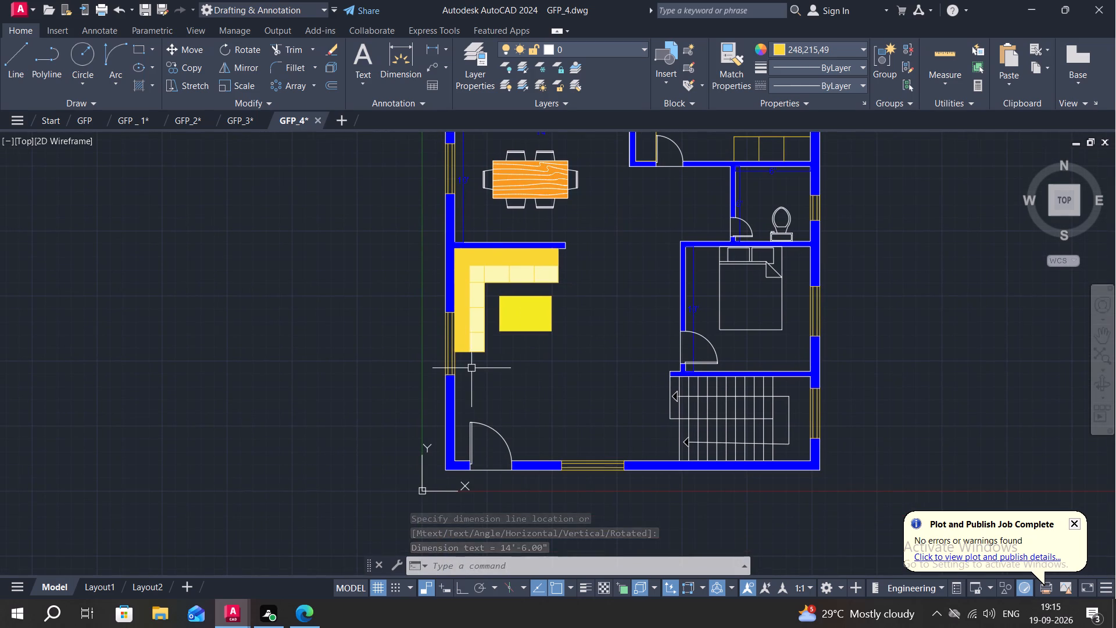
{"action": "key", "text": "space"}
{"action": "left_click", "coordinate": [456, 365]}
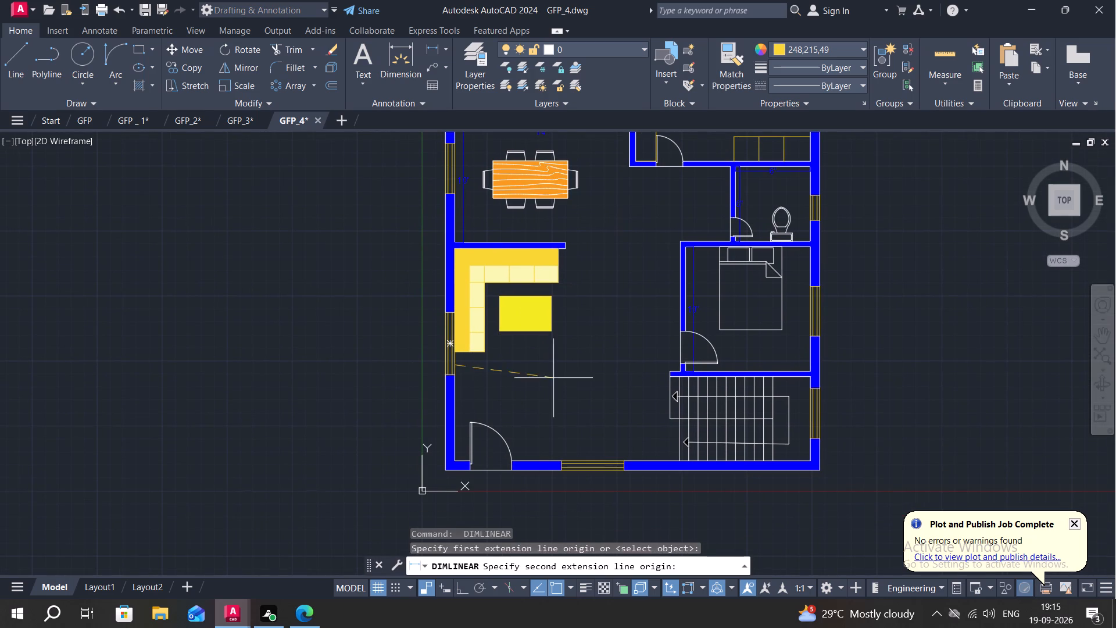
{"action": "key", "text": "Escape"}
Add linear dimensions for the living room's width below the dining partition and its depth beside the west wall.
{"action": "key", "text": "space"}
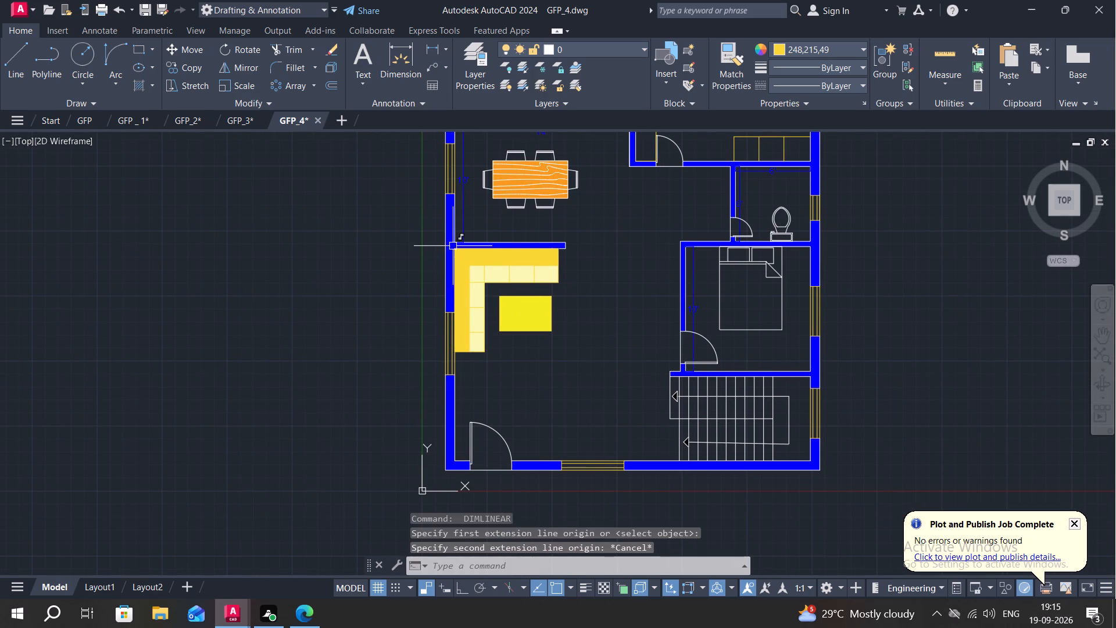
{"action": "left_click", "coordinate": [454, 248]}
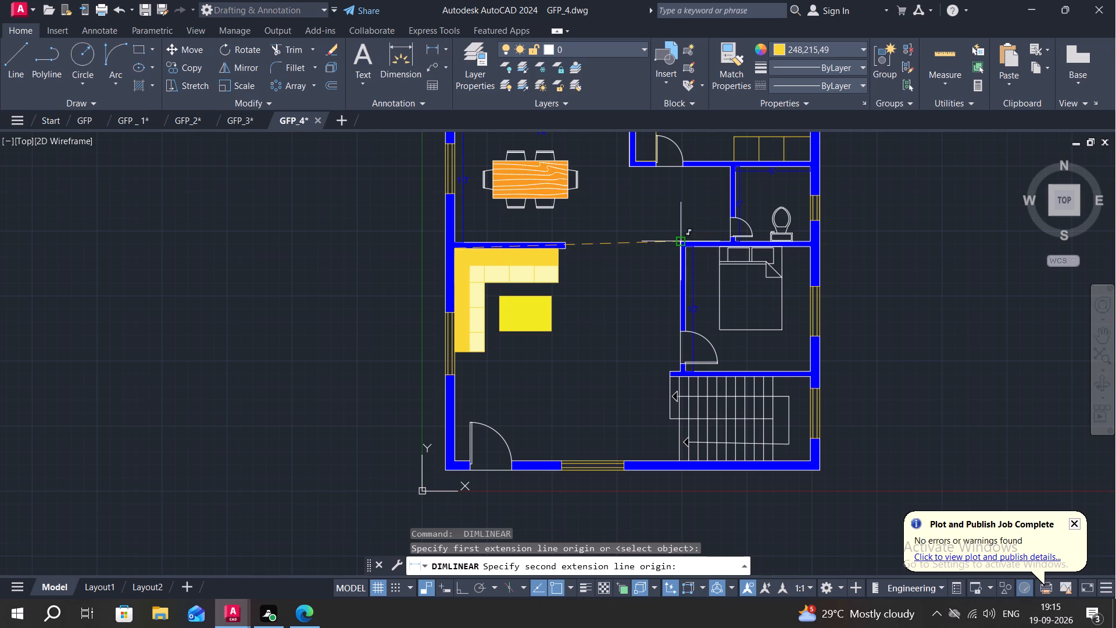
{"action": "left_click", "coordinate": [681, 250]}
{"action": "left_click", "coordinate": [677, 265]}
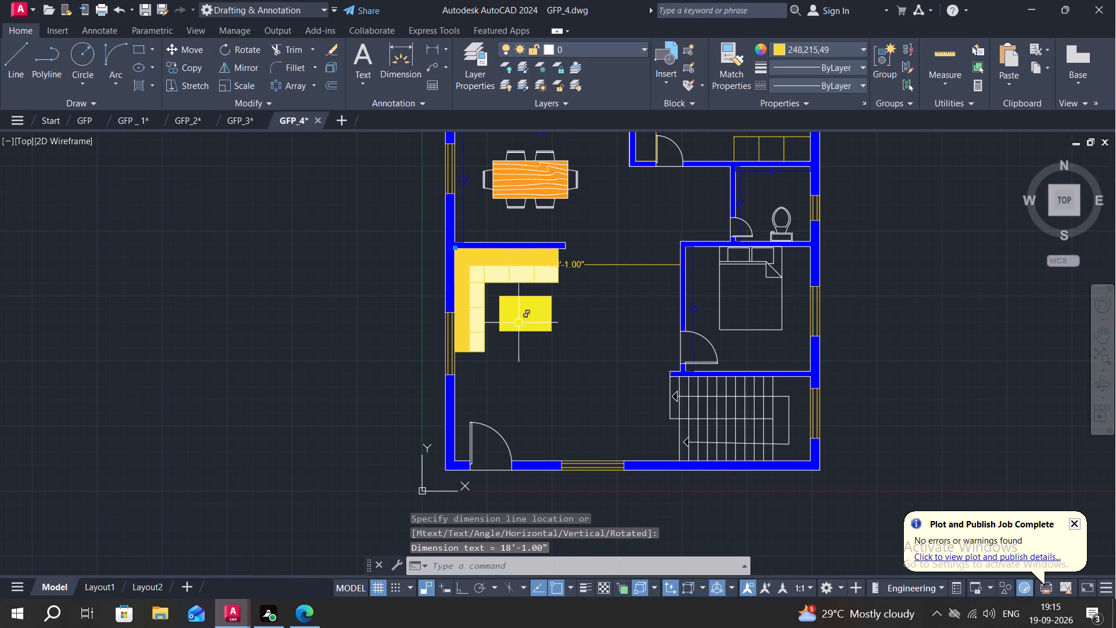
{"action": "key", "text": "space"}
{"action": "left_click", "coordinate": [455, 458]}
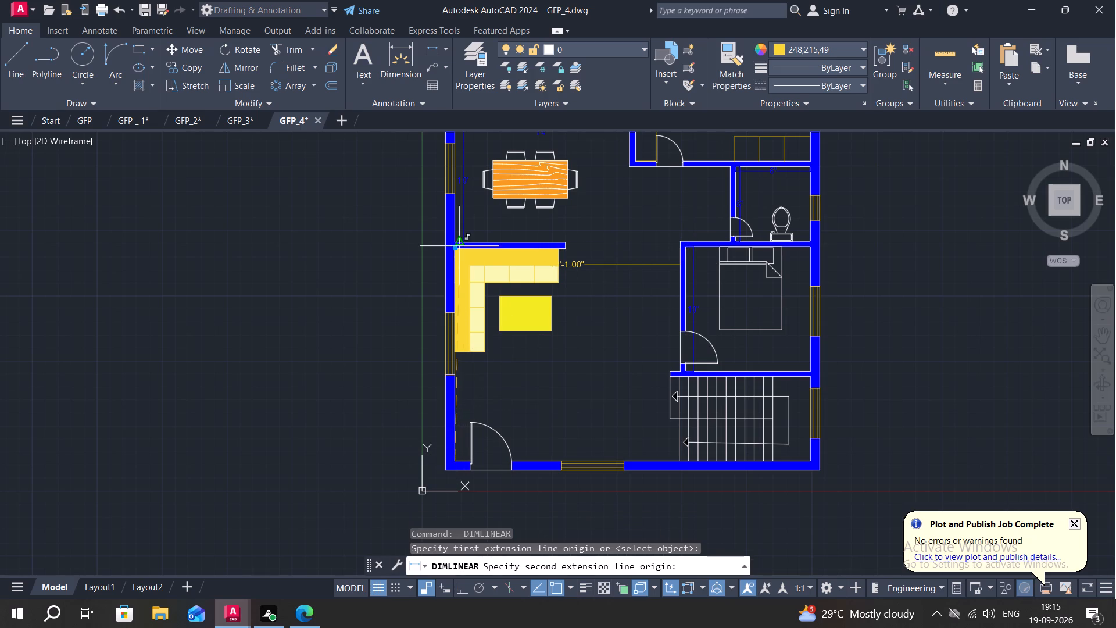
{"action": "left_click", "coordinate": [455, 249]}
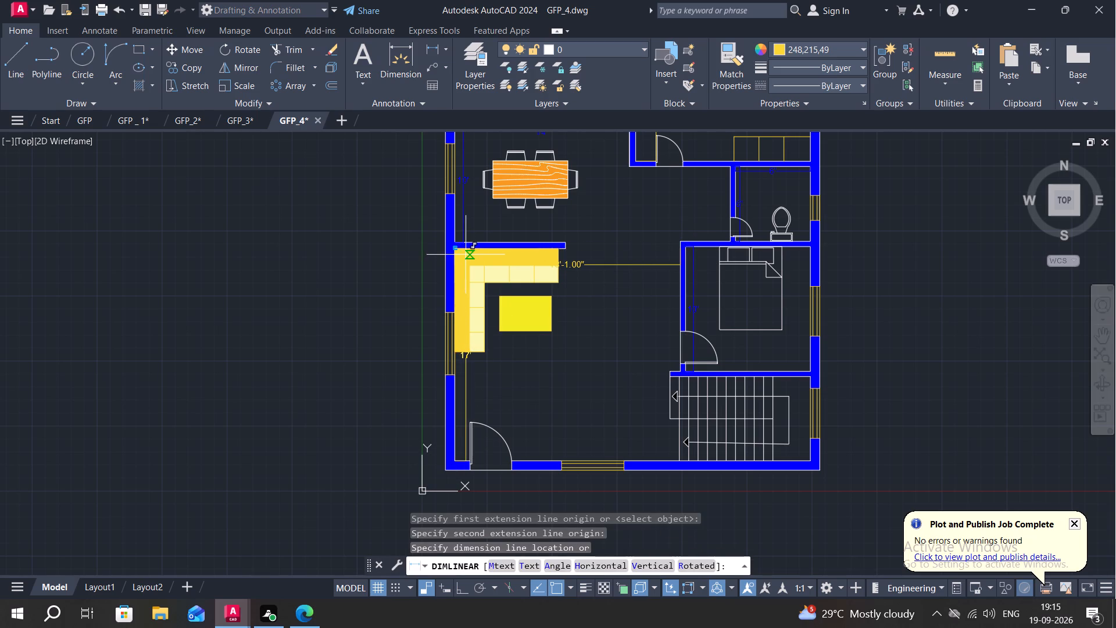
{"action": "left_click", "coordinate": [466, 255]}
{"action": "key", "text": "Escape"}
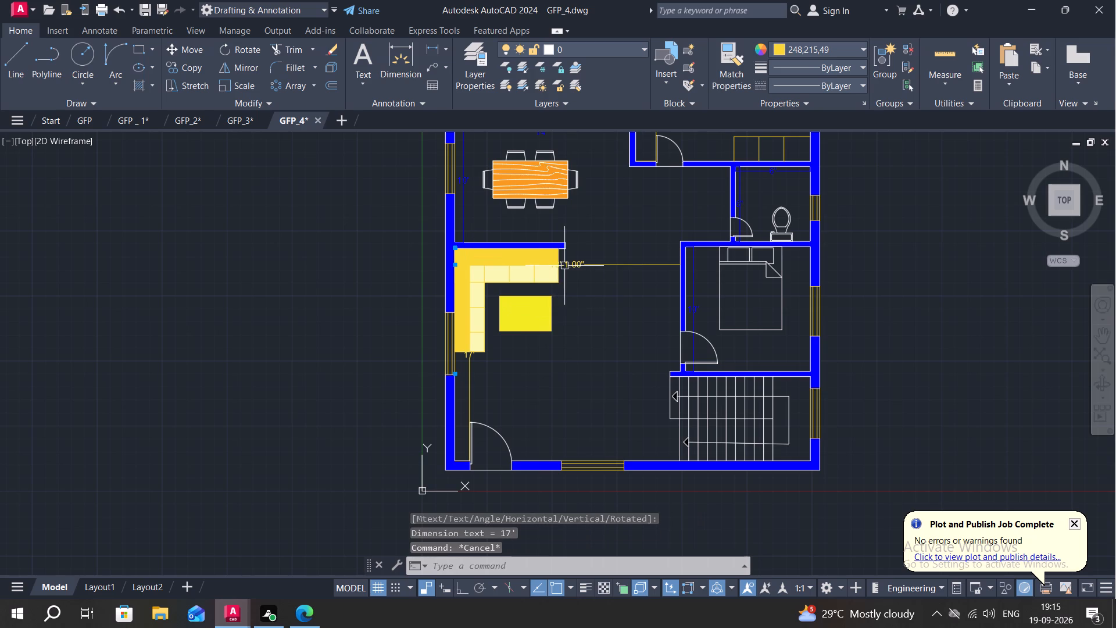
Change the colour of the living room's horizontal and vertical dimensions to green.
{"action": "left_click", "coordinate": [568, 266]}
{"action": "left_click", "coordinate": [468, 363]}
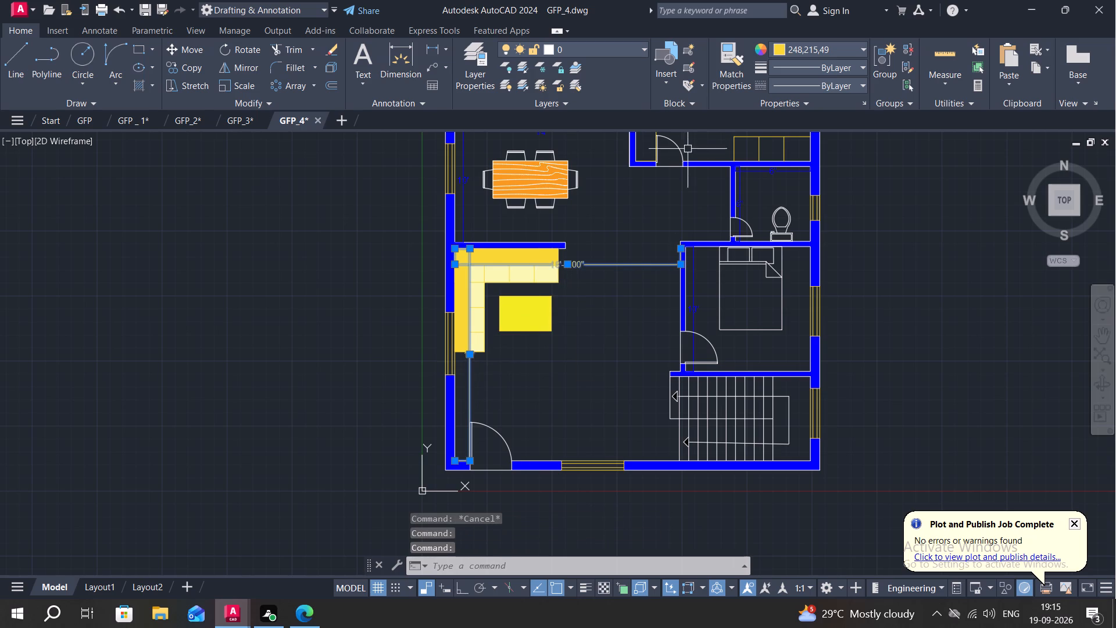
{"action": "left_click", "coordinate": [800, 42]}
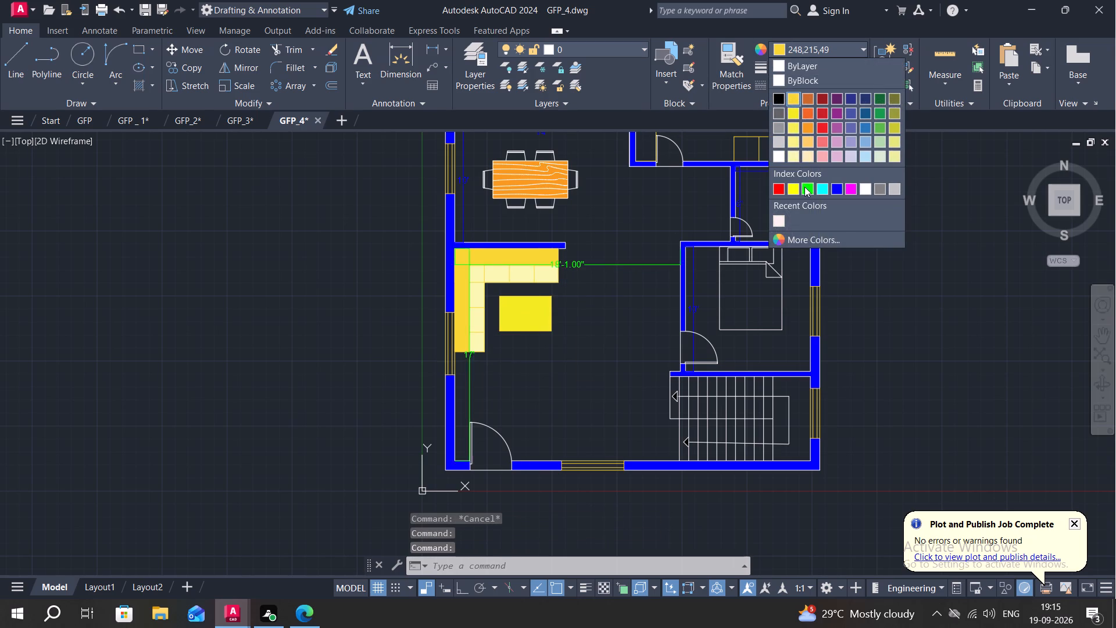
{"action": "left_click", "coordinate": [804, 187]}
{"action": "key", "text": "Escape"}
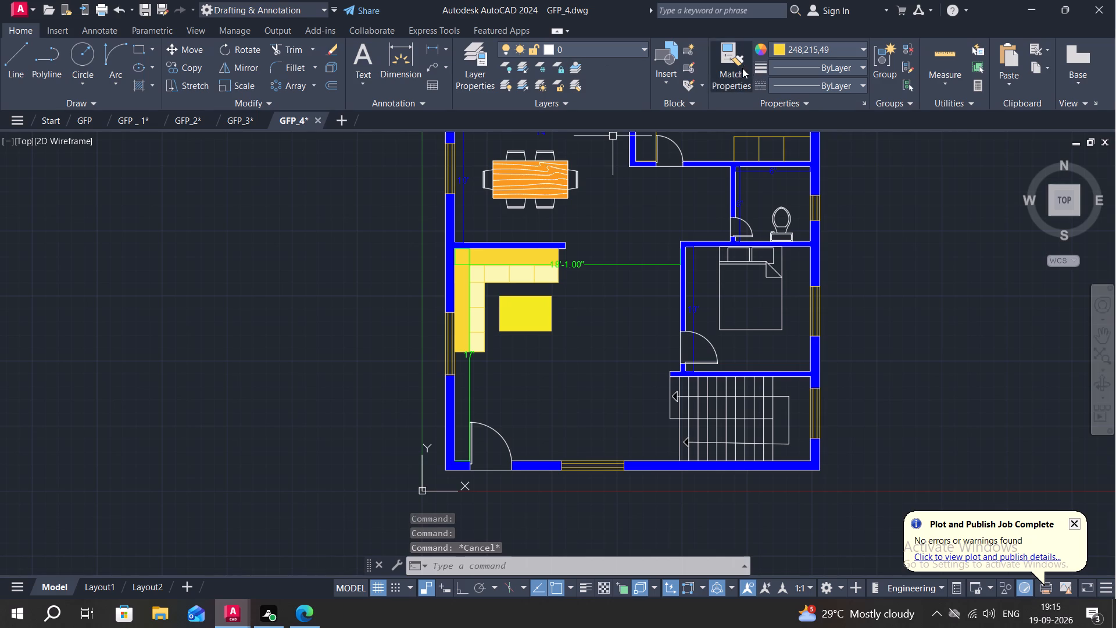
Match the living room's green dimension properties onto the southern bedroom's vertical dimension and both bathroom dimensions.
{"action": "left_click", "coordinate": [738, 68]}
{"action": "left_click", "coordinate": [648, 265]}
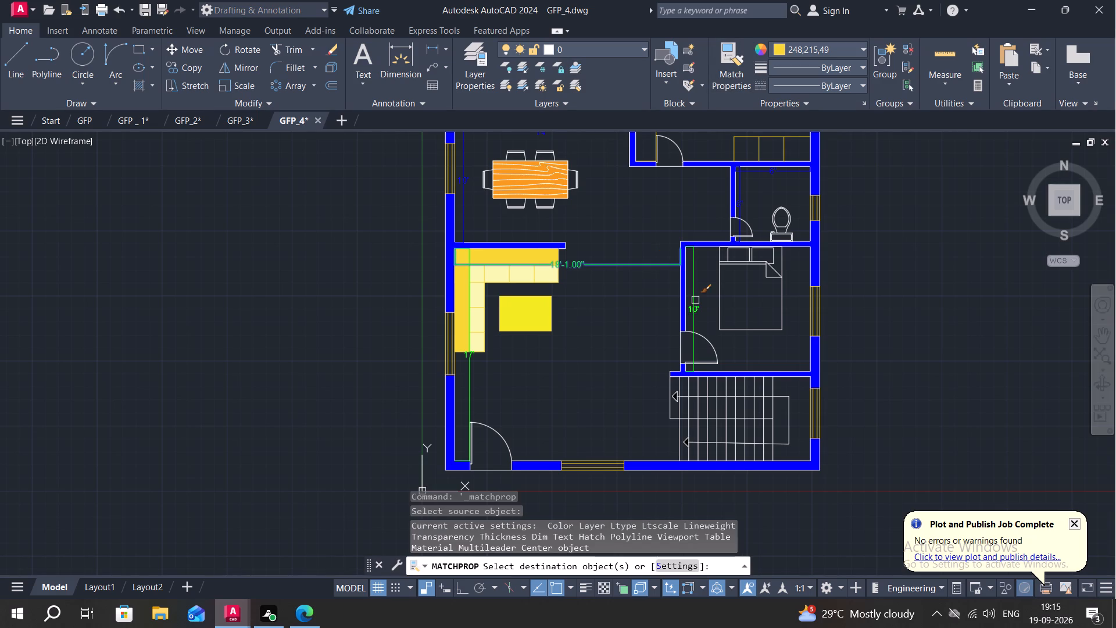
{"action": "left_click", "coordinate": [697, 301]}
{"action": "left_click", "coordinate": [740, 195]}
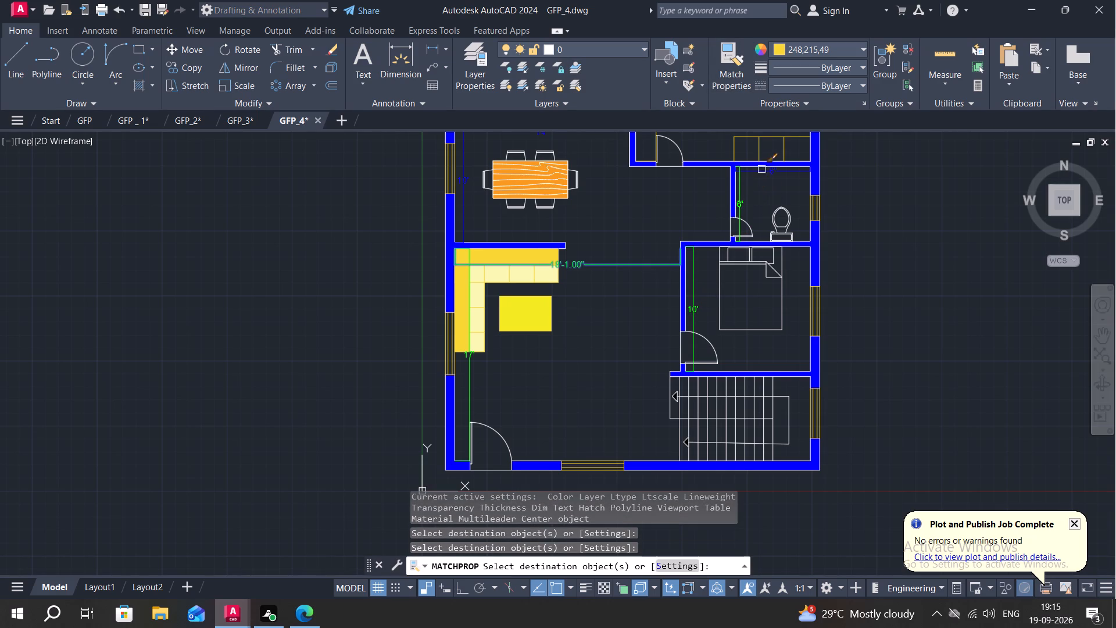
{"action": "left_click", "coordinate": [767, 173]}
{"action": "middle_click_drag", "start_coordinate": [609, 208], "coordinate": [588, 362]}
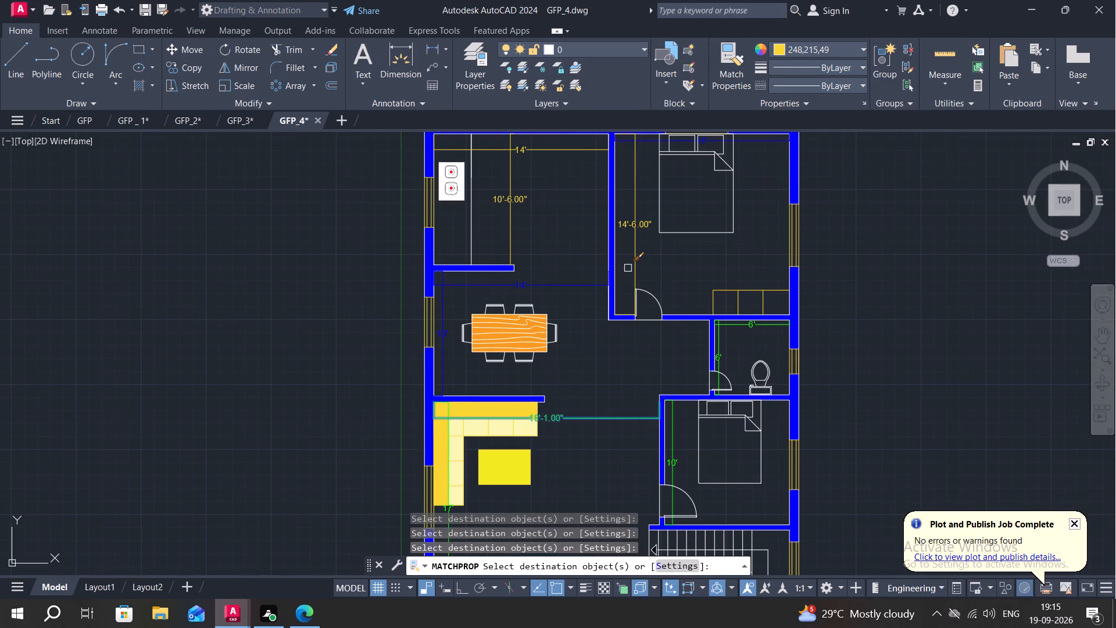
{"action": "left_click", "coordinate": [629, 268]}
{"action": "key", "text": "Escape"}
Match the living room's green width dimension properties onto the width and depth dimensions of the dining area, kitchen and northern bedroom.
{"action": "key", "text": "space"}
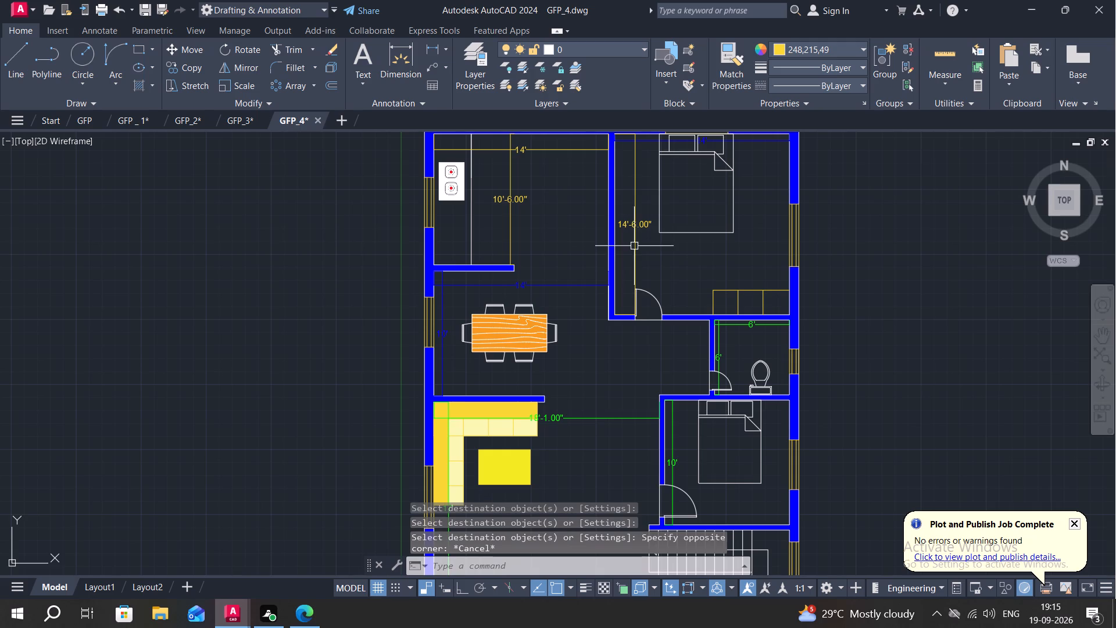
{"action": "left_click", "coordinate": [576, 417]}
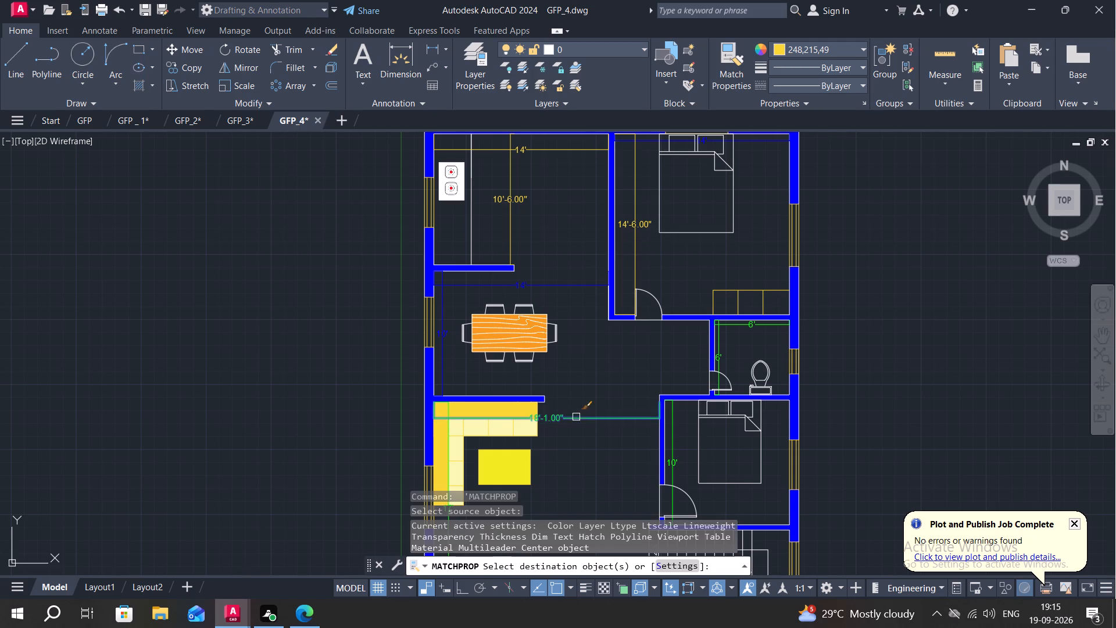
{"action": "left_click", "coordinate": [544, 288]}
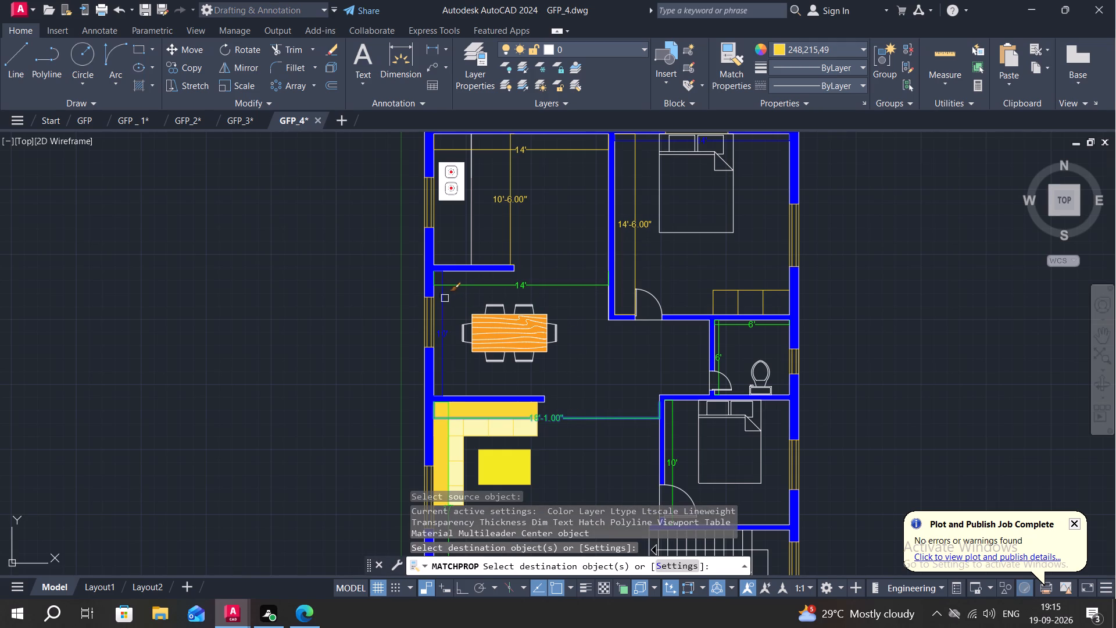
{"action": "left_click", "coordinate": [443, 299]}
{"action": "left_click", "coordinate": [510, 229]}
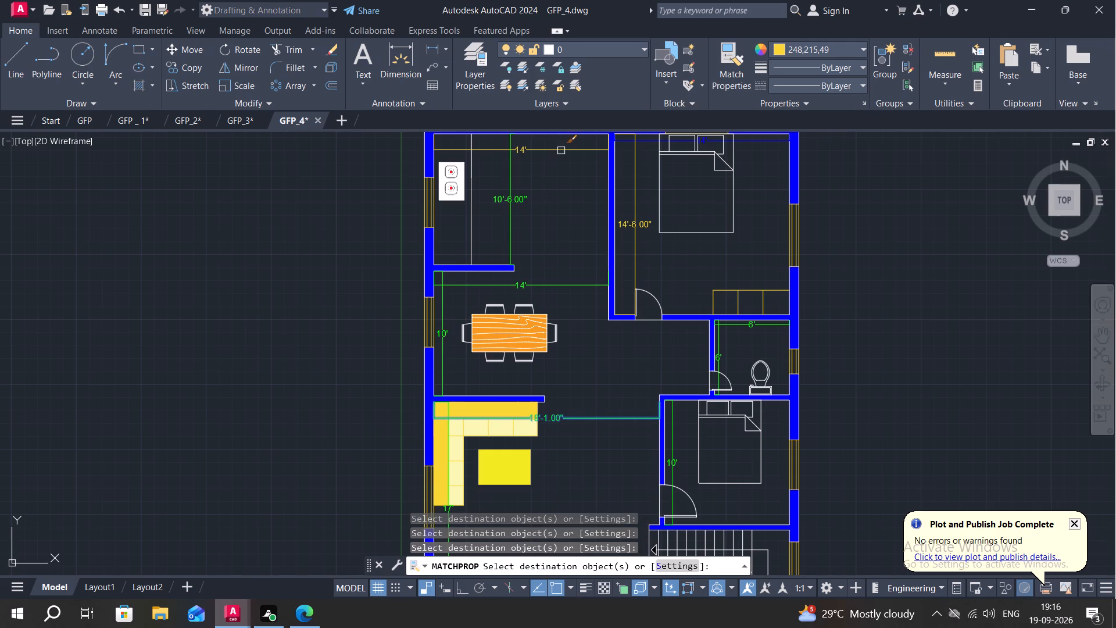
{"action": "left_click", "coordinate": [562, 149]}
{"action": "left_click", "coordinate": [632, 232]}
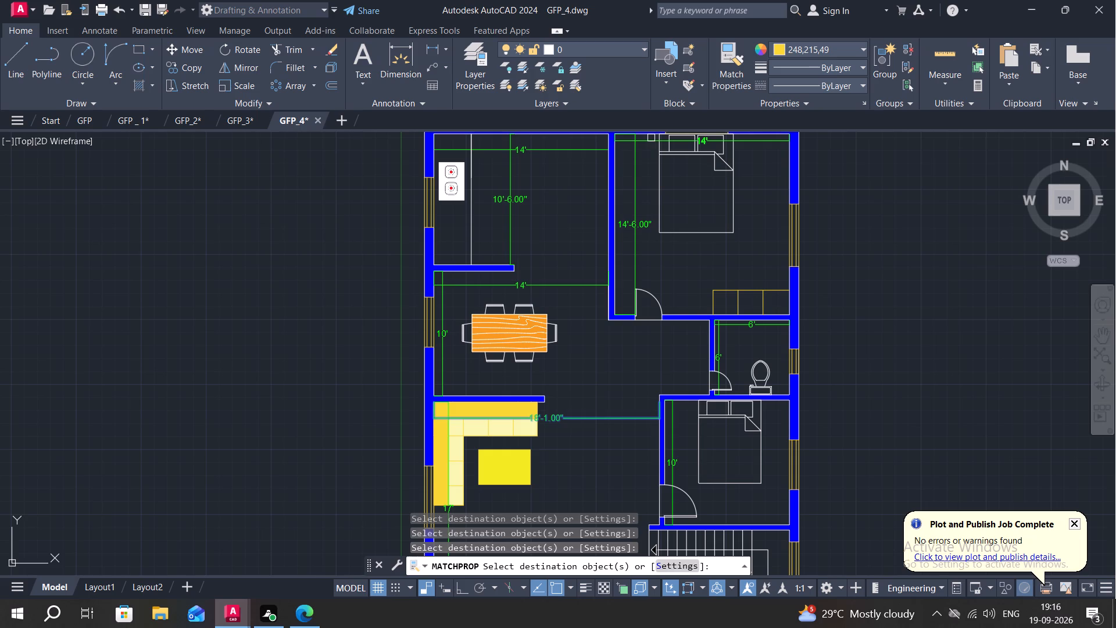
{"action": "left_click", "coordinate": [650, 141]}
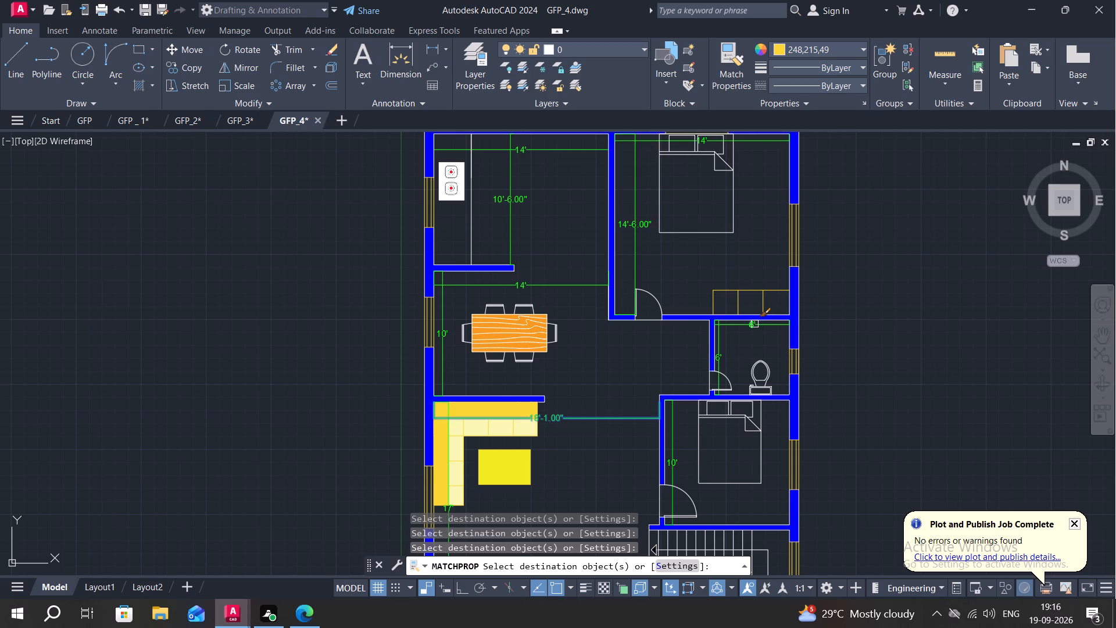
{"action": "left_click", "coordinate": [754, 324]}
{"action": "key", "text": "Escape"}
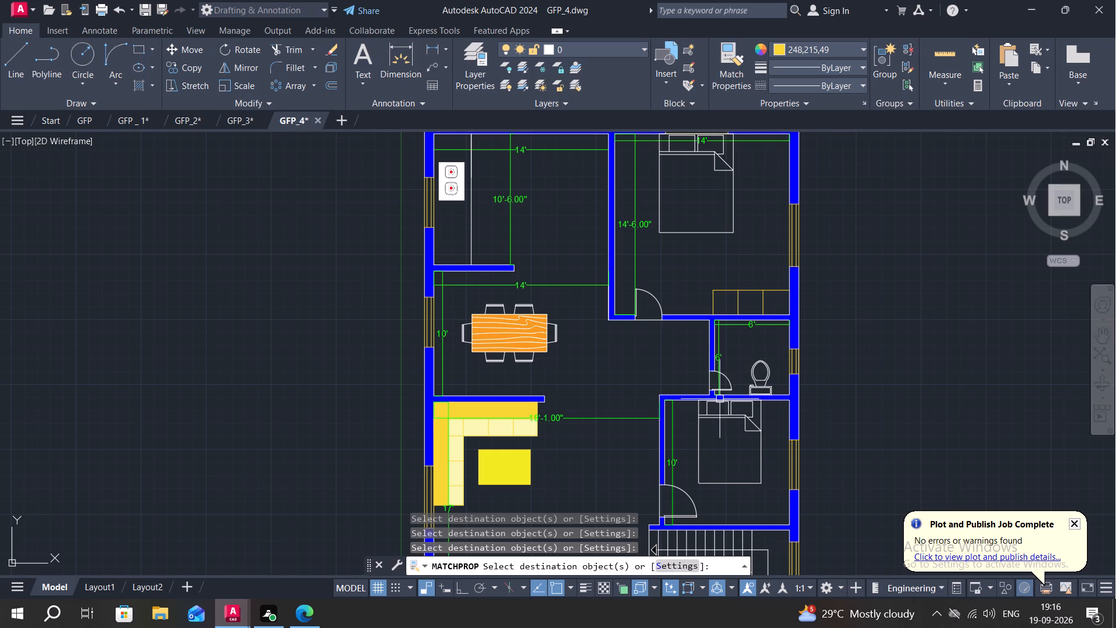
Create a multiline text label reading BEDROOM in the empty space west of the floor plan.
{"action": "middle_click_drag", "start_coordinate": [684, 487], "coordinate": [686, 412]}
{"action": "key", "text": "Escape"}
{"action": "scroll", "coordinate": [613, 379], "scroll_direction": "down", "scroll_amount": 1}
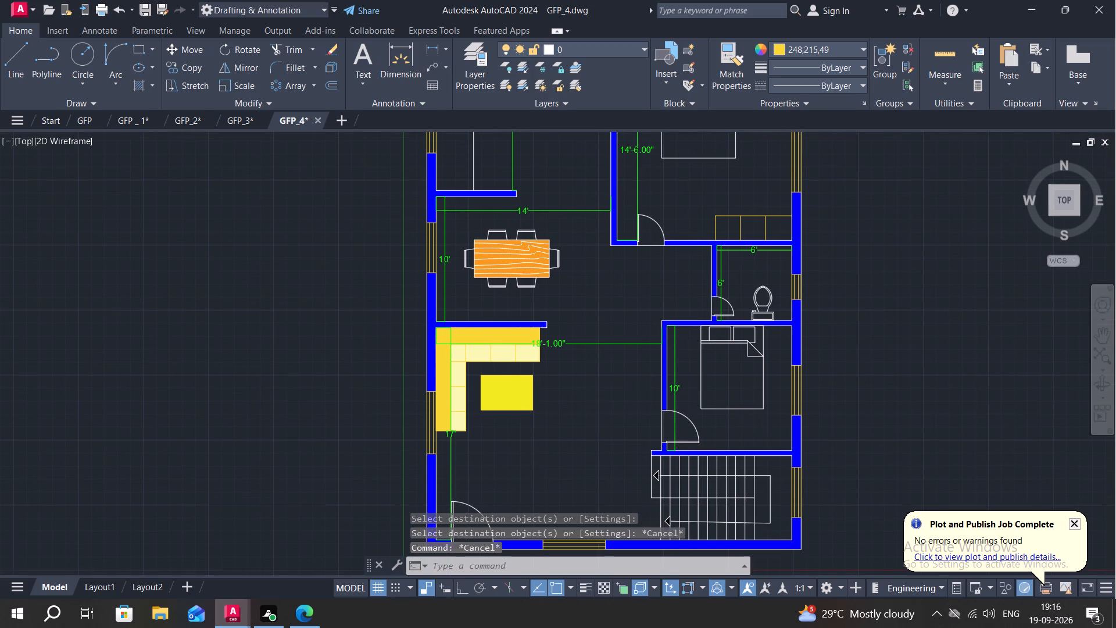
{"action": "key", "text": "t"}
{"action": "key", "text": "space"}
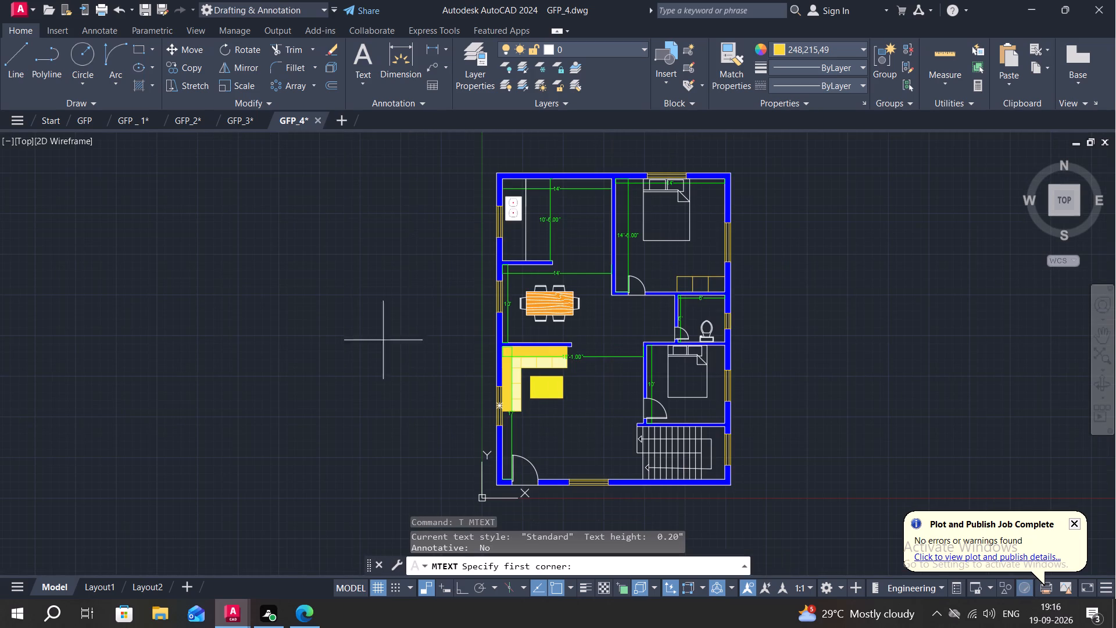
{"action": "left_click", "coordinate": [369, 320]}
{"action": "left_click", "coordinate": [437, 413]}
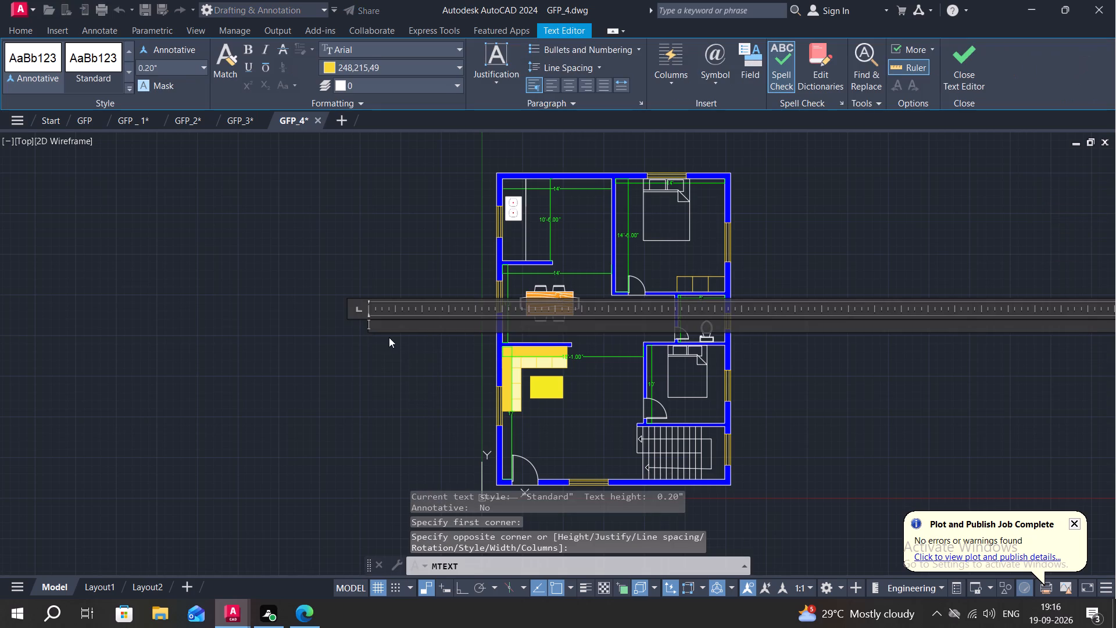
{"action": "type", "text": "BEDROOM"}
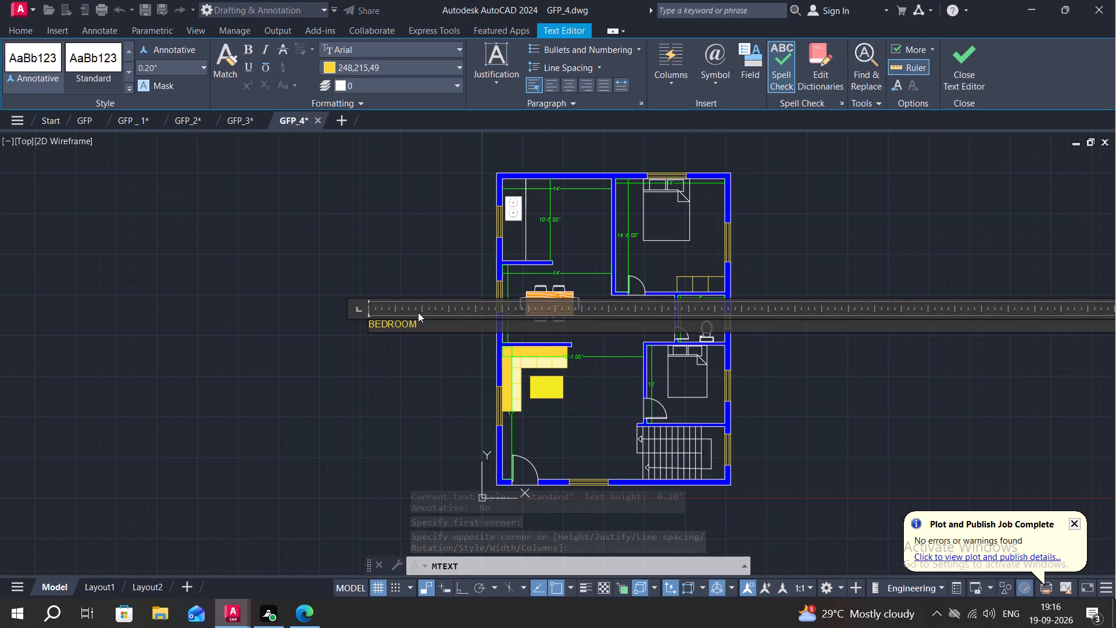
Set the BEDROOM label's text colour to red and its text height to 6".
{"action": "triple_click", "coordinate": [419, 319]}
{"action": "left_click", "coordinate": [419, 320]}
{"action": "left_click_drag", "start_coordinate": [419, 322], "coordinate": [420, 331]}
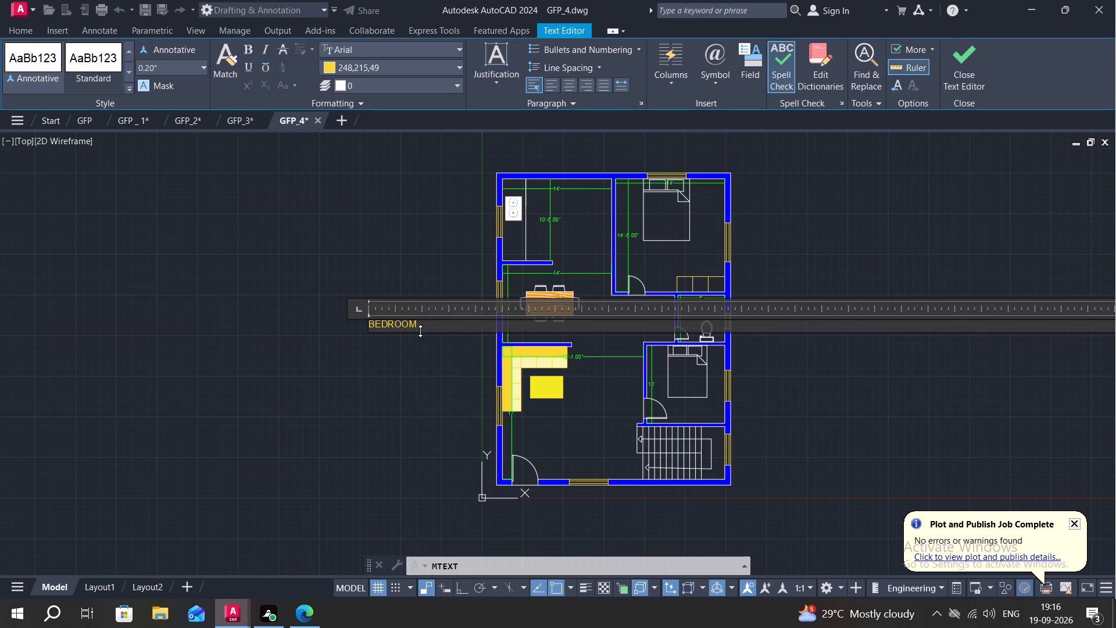
{"action": "left_click", "coordinate": [420, 331]}
{"action": "triple_click", "coordinate": [419, 327]}
{"action": "left_click", "coordinate": [421, 65]}
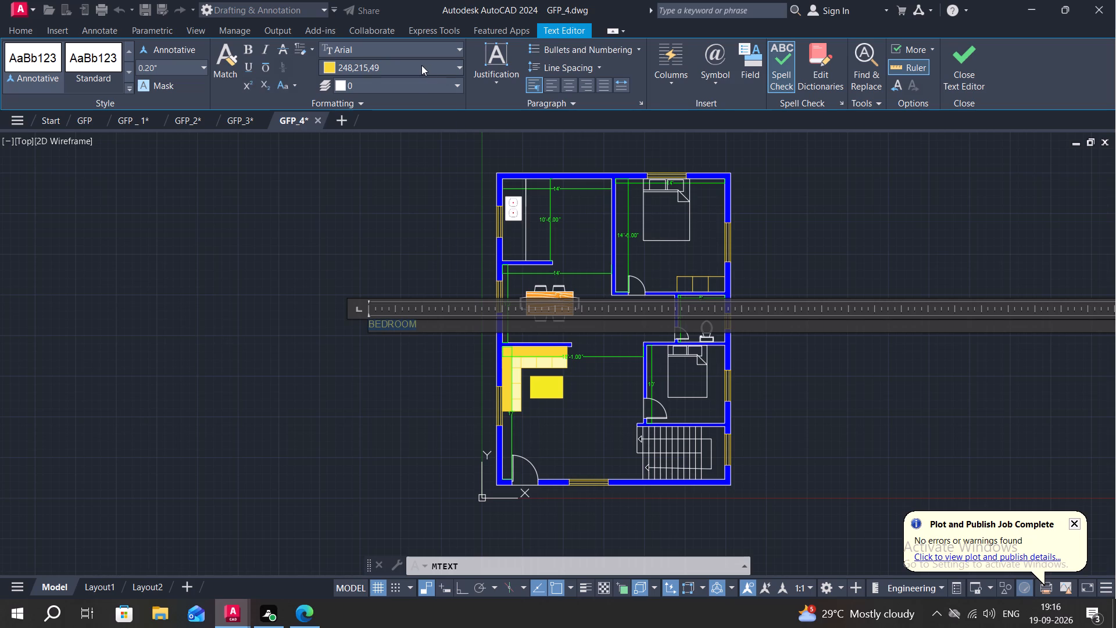
{"action": "left_click", "coordinate": [328, 208]}
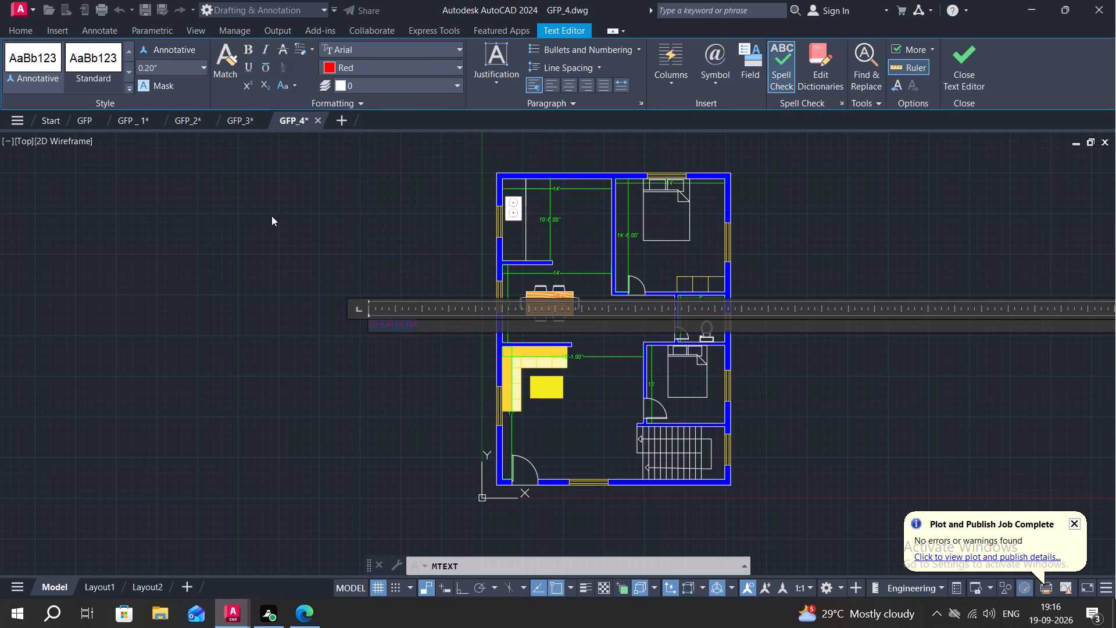
{"action": "left_click", "coordinate": [160, 66]}
{"action": "key", "text": "BackSpace"}
{"action": "type", "text": "6\""}
{"action": "key", "text": "Return"}
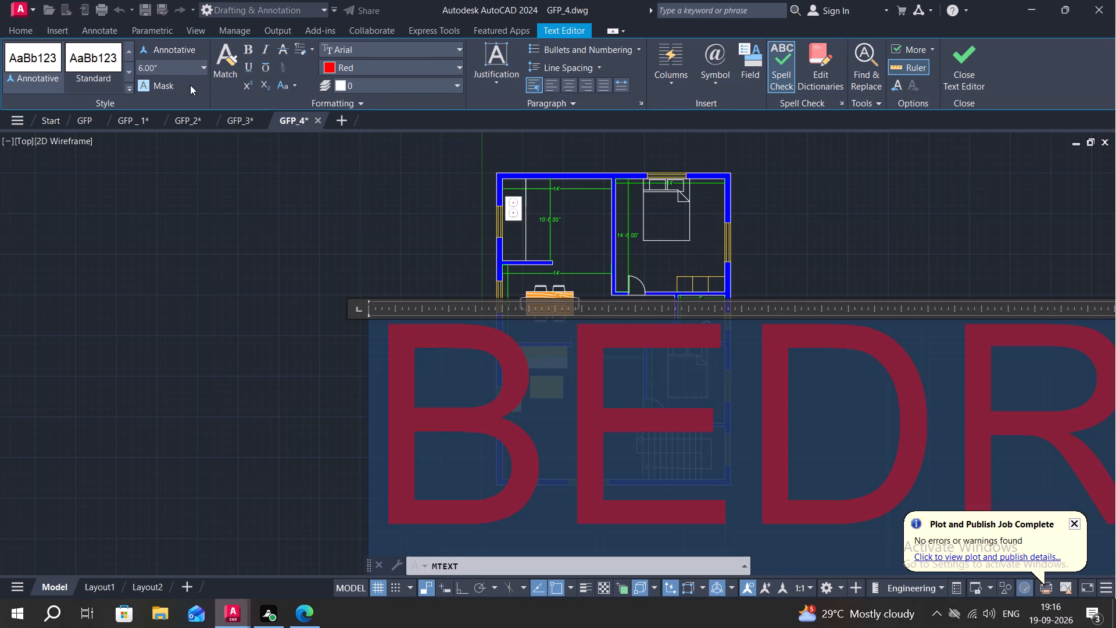
{"action": "left_click", "coordinate": [312, 223]}
Copy the BEDROOM label to a spot just below the original.
{"action": "scroll", "coordinate": [379, 315], "scroll_direction": "up", "scroll_amount": 3}
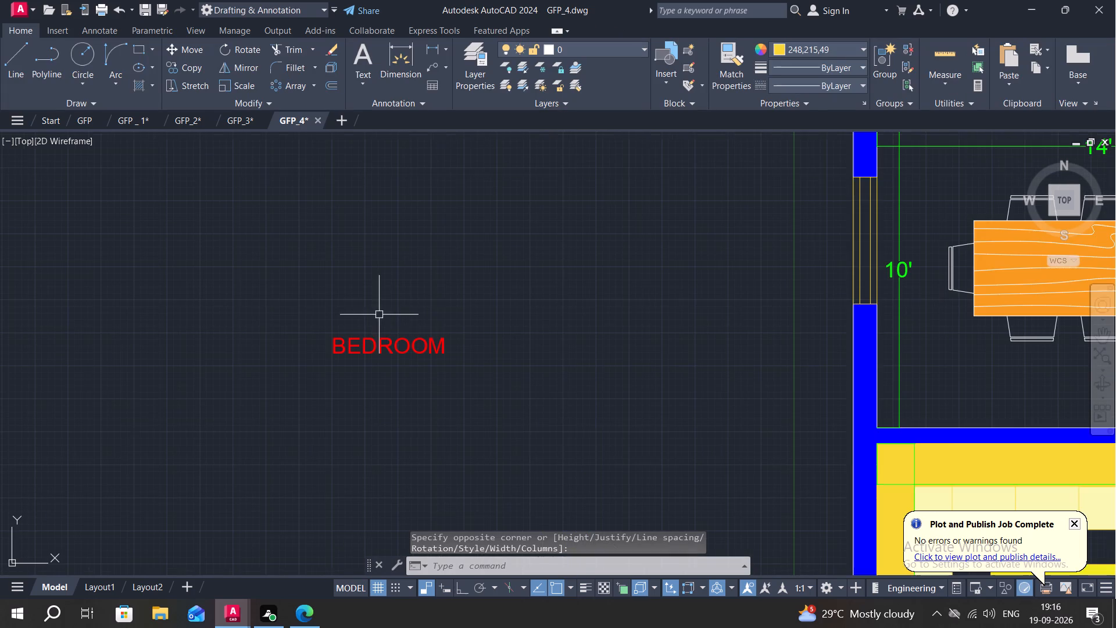
{"action": "key", "text": "c"}
{"action": "type", "text": "O"}
{"action": "key", "text": "space"}
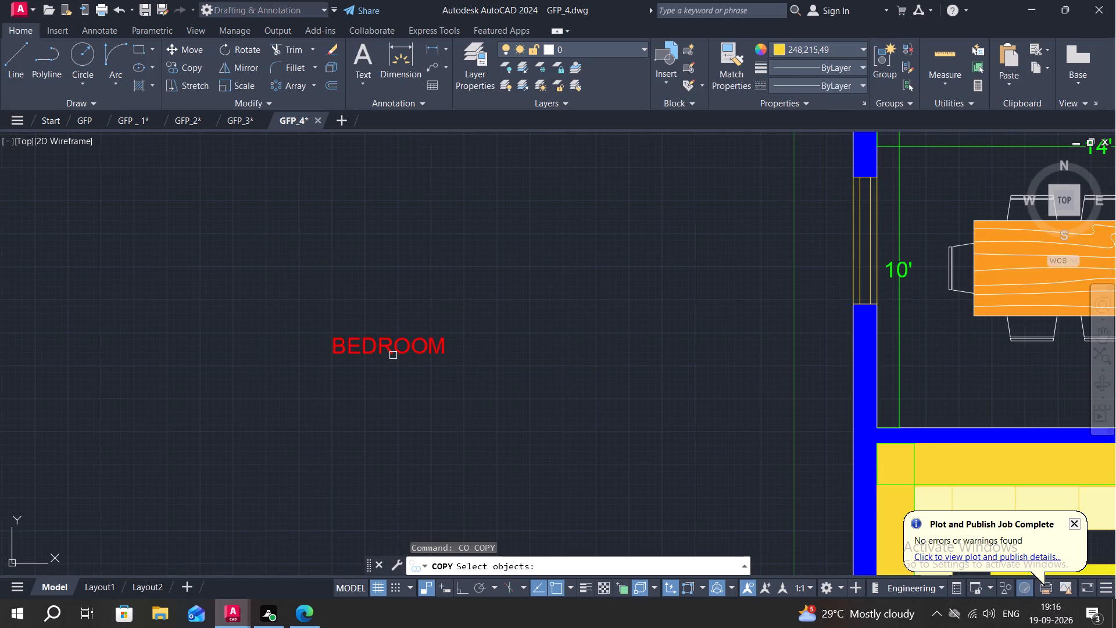
{"action": "left_click", "coordinate": [385, 351]}
{"action": "right_click", "coordinate": [385, 350]}
{"action": "left_click", "coordinate": [385, 350]}
{"action": "left_click", "coordinate": [383, 390]}
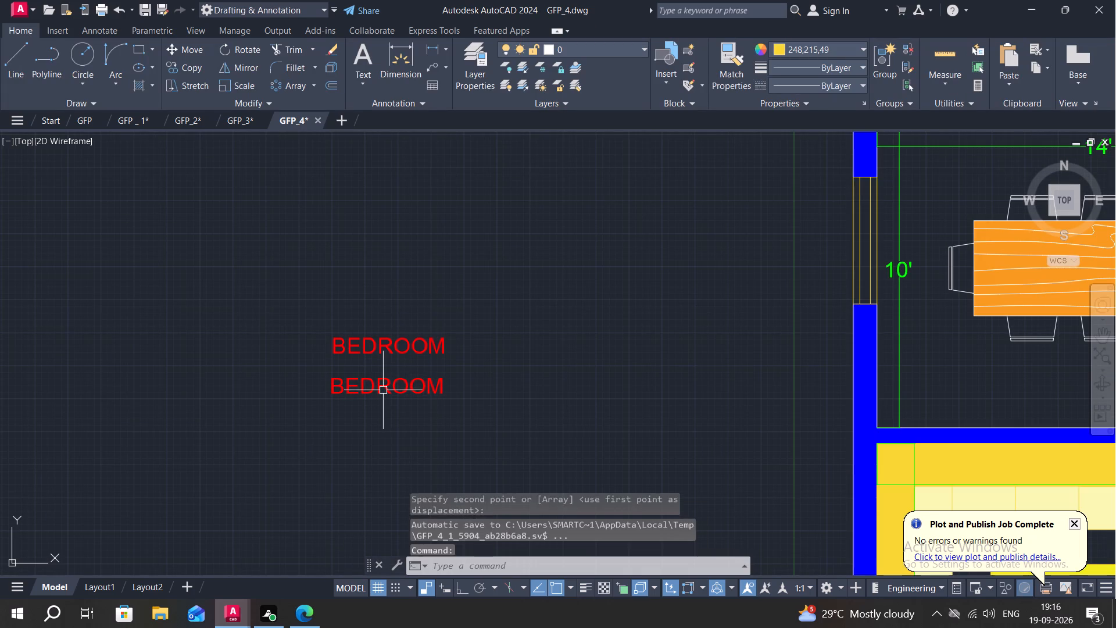
{"action": "key", "text": "Escape"}
Change the text of the lower BEDROOM copy to KITCHEN.
{"action": "double_click", "coordinate": [381, 386]}
{"action": "left_click", "coordinate": [450, 389]}
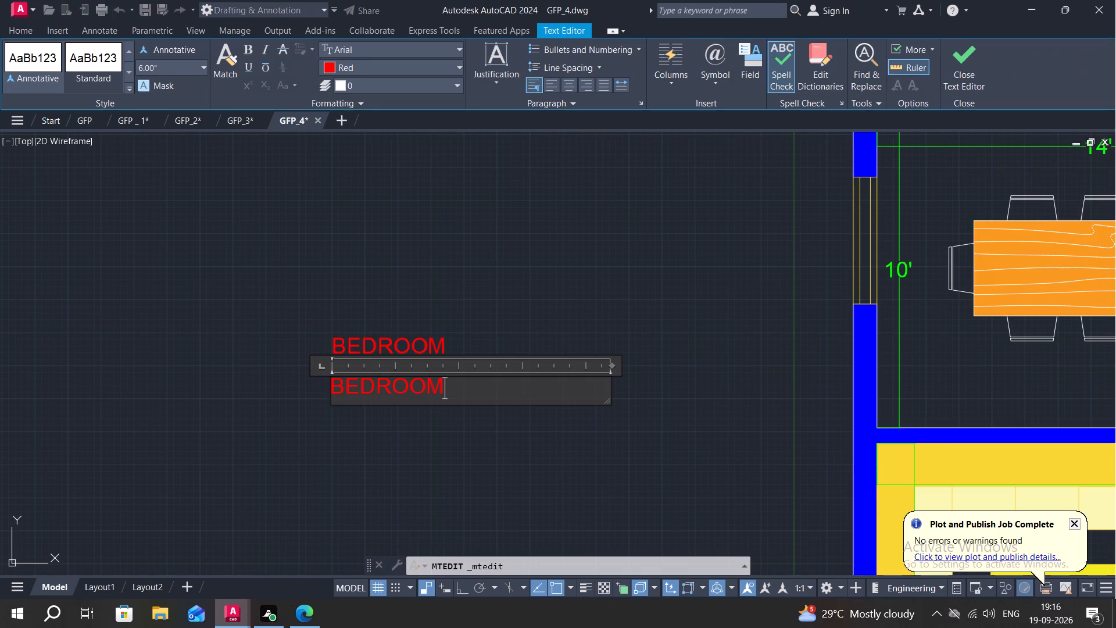
{"action": "key", "text": "BackSpace"}
{"action": "key", "text": "BackSpace"}
{"action": "key", "text": "BackSpace"}
{"action": "key", "text": "BackSpace"}
{"action": "key", "text": "BackSpace"}
{"action": "key", "text": "BackSpace"}
{"action": "key", "text": "BackSpace"}
{"action": "key", "text": "BackSpace"}
{"action": "key", "text": "BackSpace"}
{"action": "key", "text": "BackSpace"}
{"action": "key", "text": "BackSpace"}
{"action": "key", "text": "BackSpace"}
{"action": "key", "text": "BackSpace"}
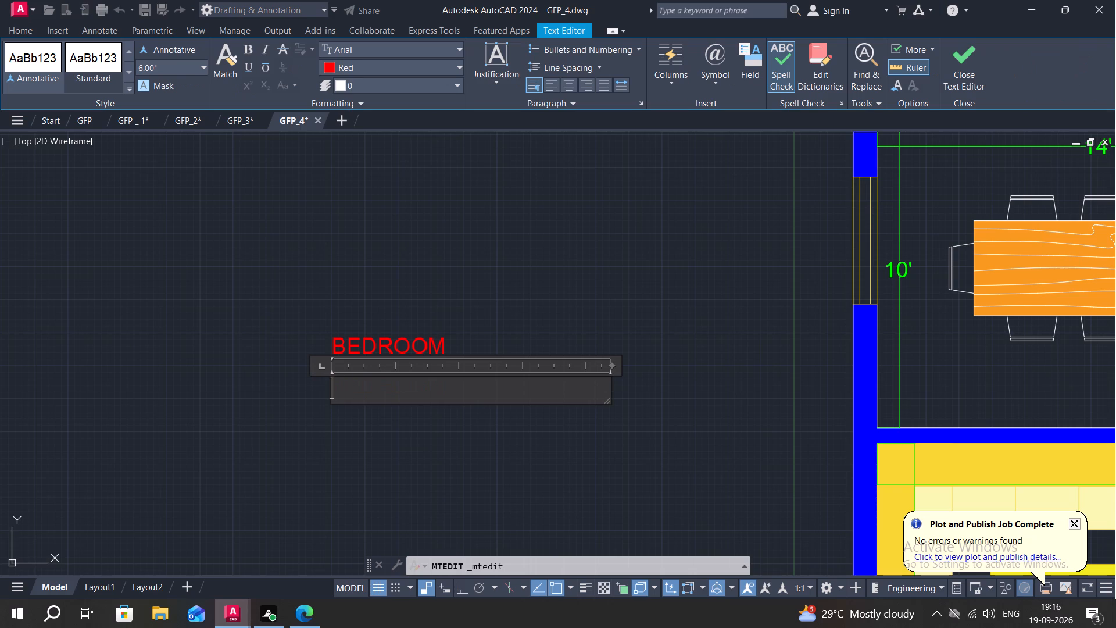
{"action": "type", "text": "KITCHEN"}
{"action": "key", "text": "space"}
{"action": "left_click", "coordinate": [432, 429]}
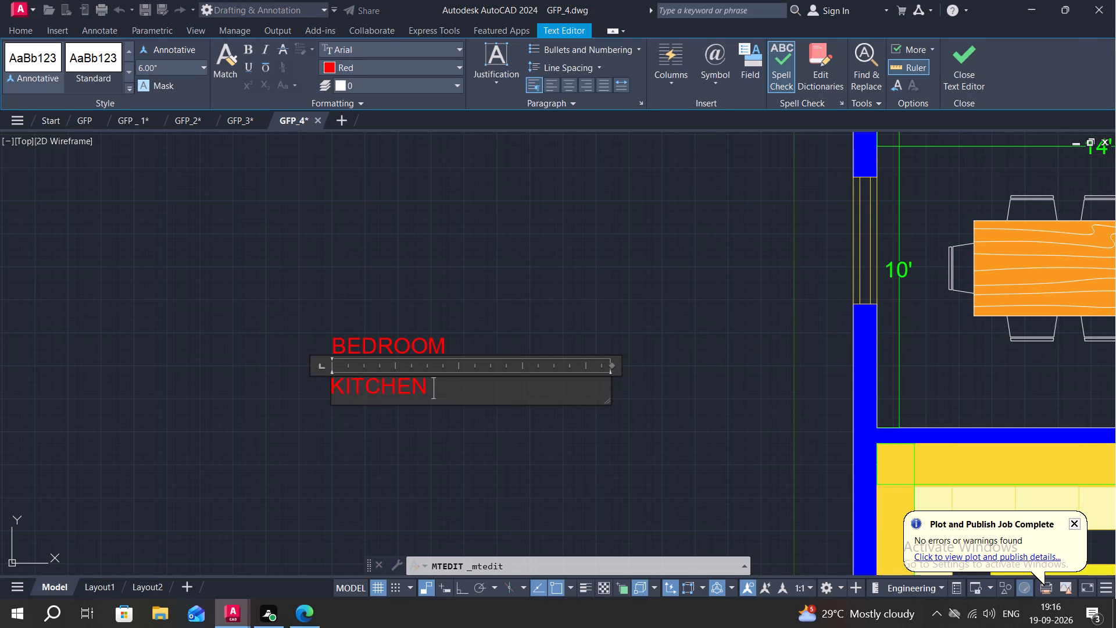
Copy the KITCHEN label to a spot just below it.
{"action": "type", "text": "CO"}
{"action": "key", "text": "space"}
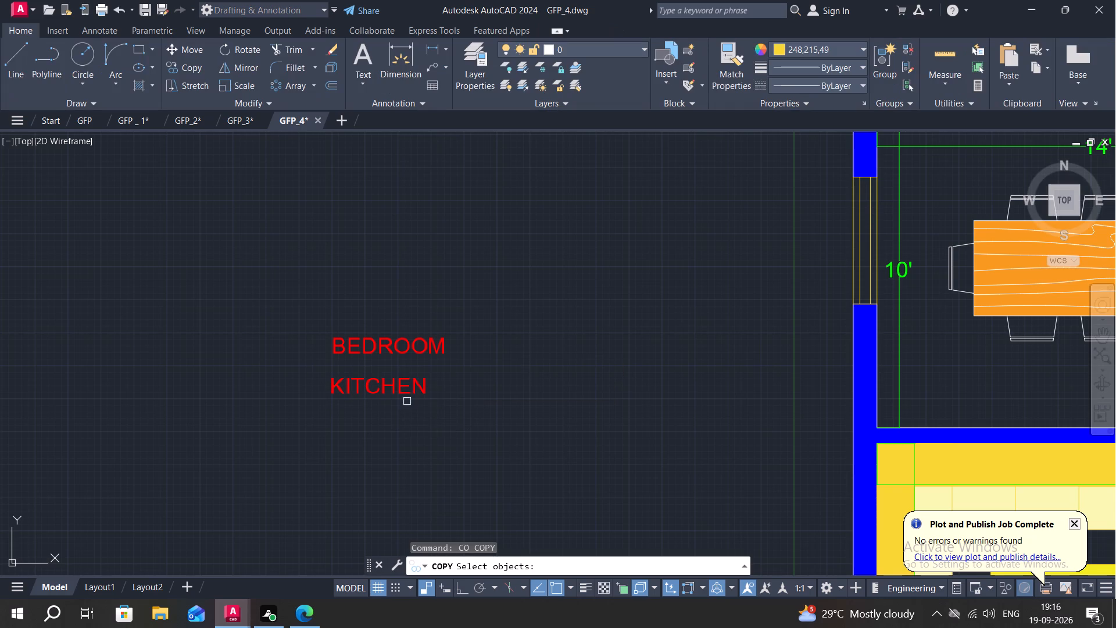
{"action": "left_click", "coordinate": [407, 387]}
{"action": "right_click", "coordinate": [407, 386]}
{"action": "left_click", "coordinate": [407, 386]}
{"action": "middle_click_drag", "start_coordinate": [408, 418], "coordinate": [439, 317]}
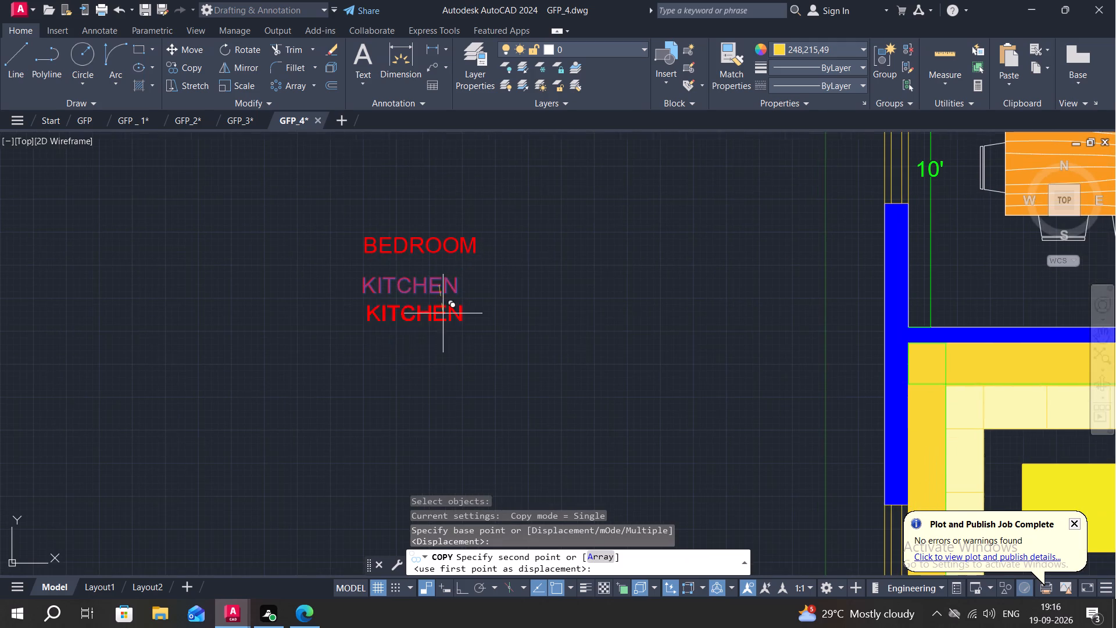
{"action": "left_click", "coordinate": [451, 340]}
{"action": "key", "text": "Escape"}
Change the text of the lower KITCHEN copy to DINING.
{"action": "double_click", "coordinate": [463, 336]}
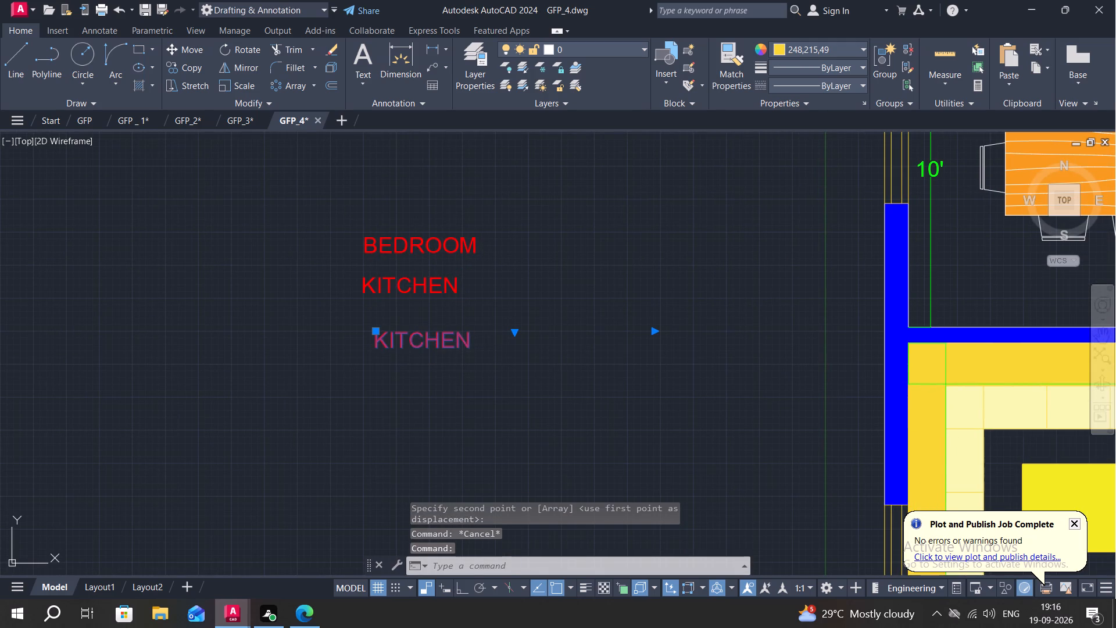
{"action": "left_click", "coordinate": [475, 341]}
{"action": "key", "text": "BackSpace"}
{"action": "key", "text": "BackSpace"}
{"action": "key", "text": "BackSpace"}
{"action": "key", "text": "BackSpace"}
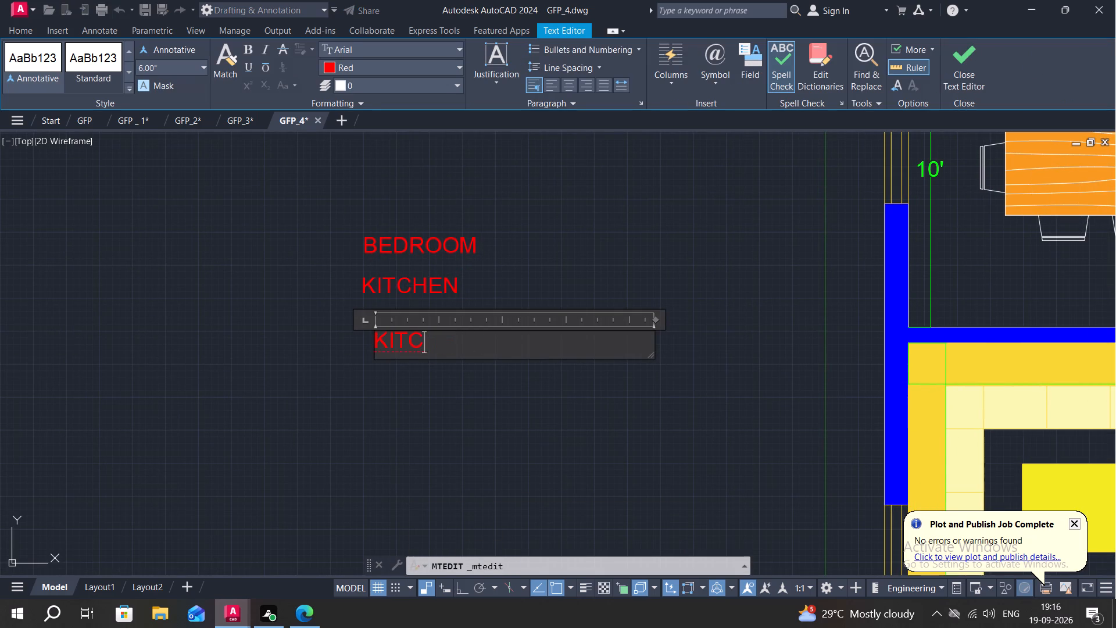
{"action": "key", "text": "BackSpace"}
{"action": "key", "text": "BackSpace"}
{"action": "key", "text": "BackSpace"}
{"action": "key", "text": "BackSpace"}
{"action": "type", "text": "DININ"}
{"action": "key", "text": "g"}
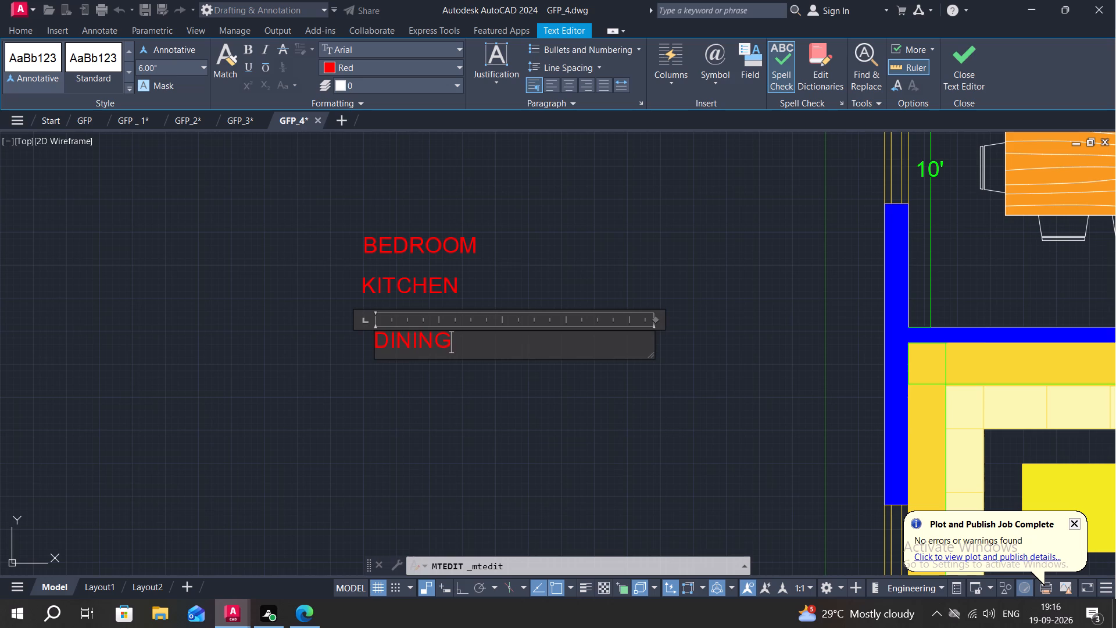
{"action": "left_click", "coordinate": [376, 449]}
Copy the DINING label to a spot just below it.
{"action": "type", "text": "CO"}
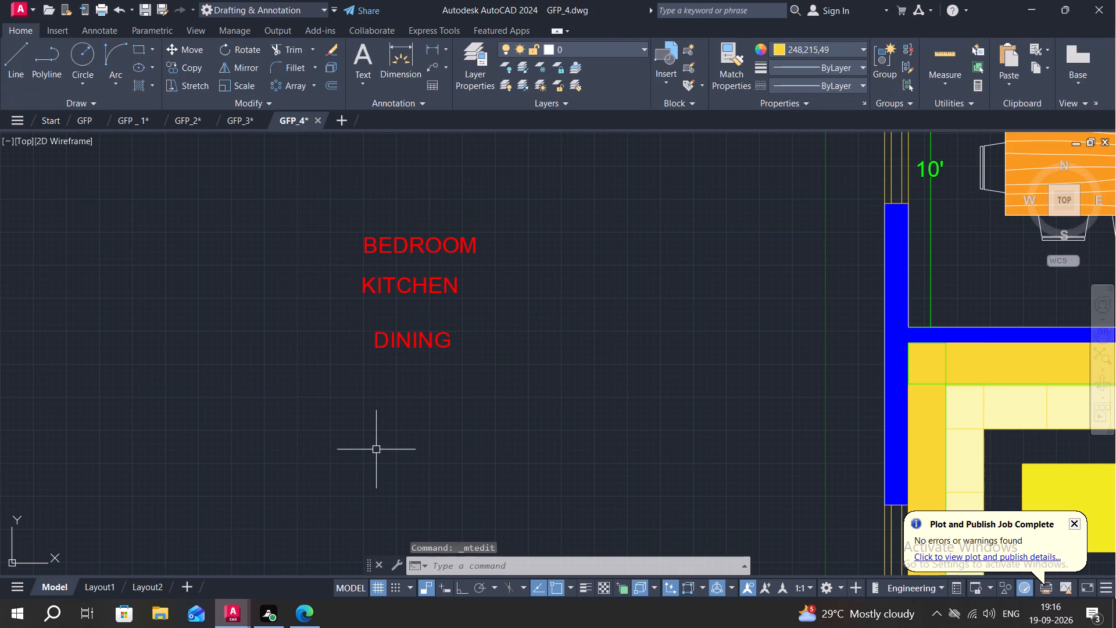
{"action": "key", "text": "space"}
{"action": "scroll", "coordinate": [424, 391], "scroll_direction": "down", "scroll_amount": 2}
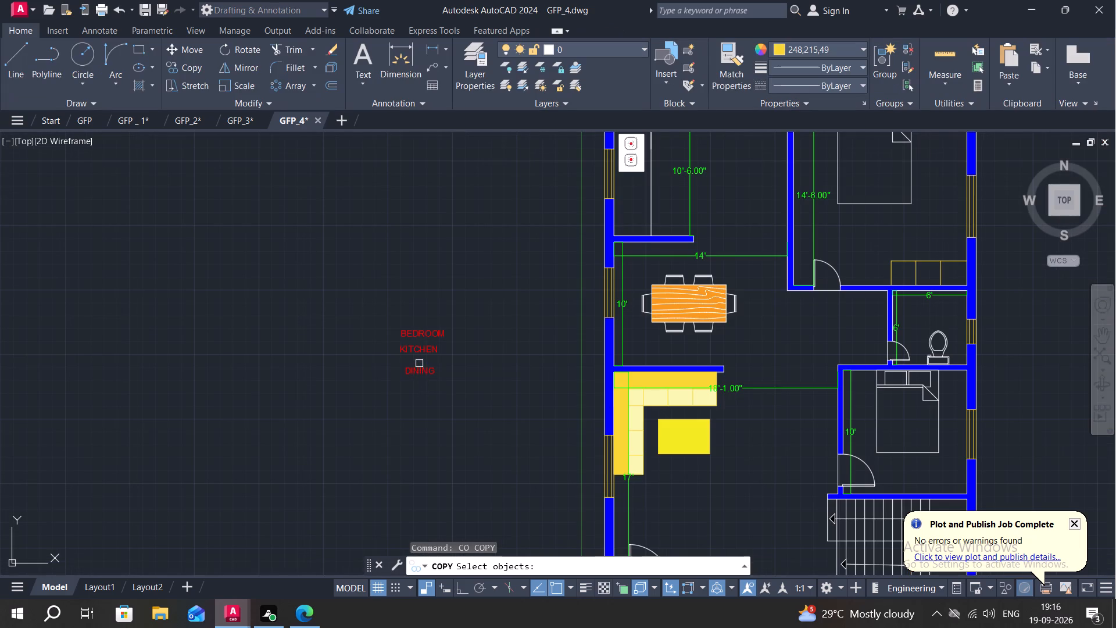
{"action": "left_click", "coordinate": [420, 369]}
{"action": "right_click", "coordinate": [420, 369]}
{"action": "left_click", "coordinate": [420, 370]}
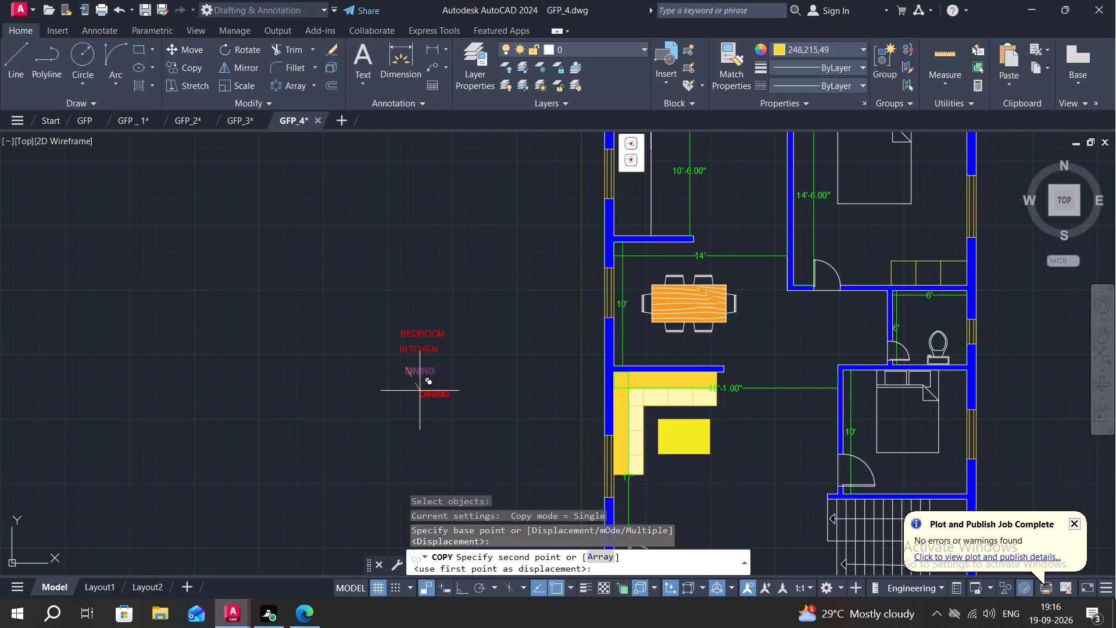
{"action": "left_click", "coordinate": [419, 394]}
{"action": "key", "text": "Escape"}
Change the text of the lower DINING copy to TOILET.
{"action": "double_click", "coordinate": [433, 395]}
{"action": "left_click", "coordinate": [460, 398]}
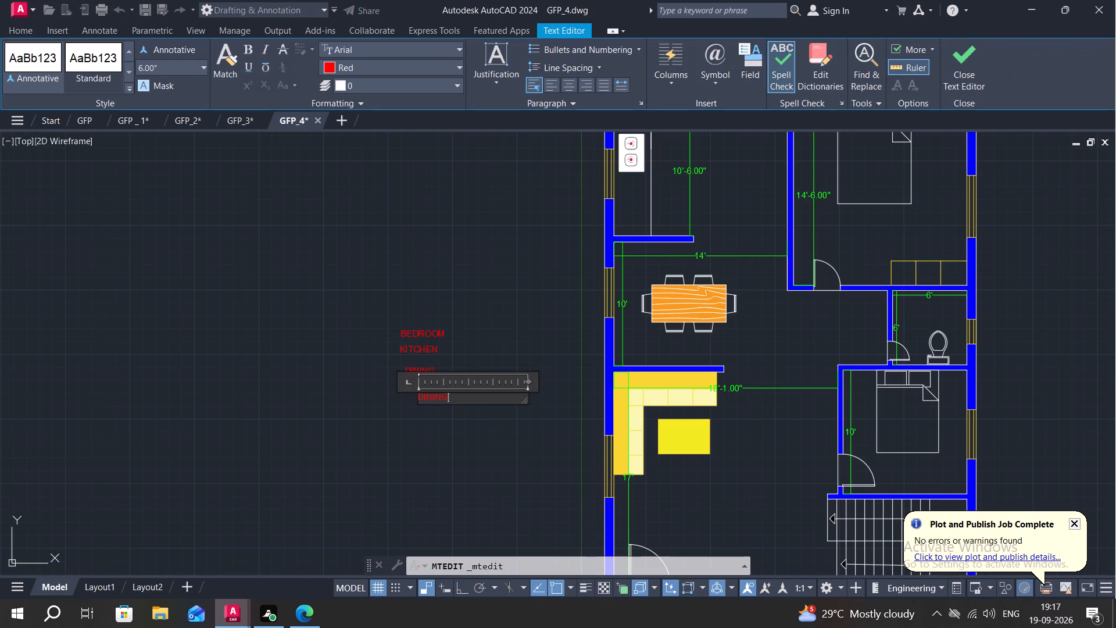
{"action": "key", "text": "BackSpace"}
{"action": "key", "text": "BackSpace"}
{"action": "key", "text": "BackSpace"}
{"action": "key", "text": "BackSpace"}
{"action": "key", "text": "BackSpace"}
{"action": "key", "text": "BackSpace"}
{"action": "type", "text": "TOILET"}
{"action": "left_click", "coordinate": [457, 440]}
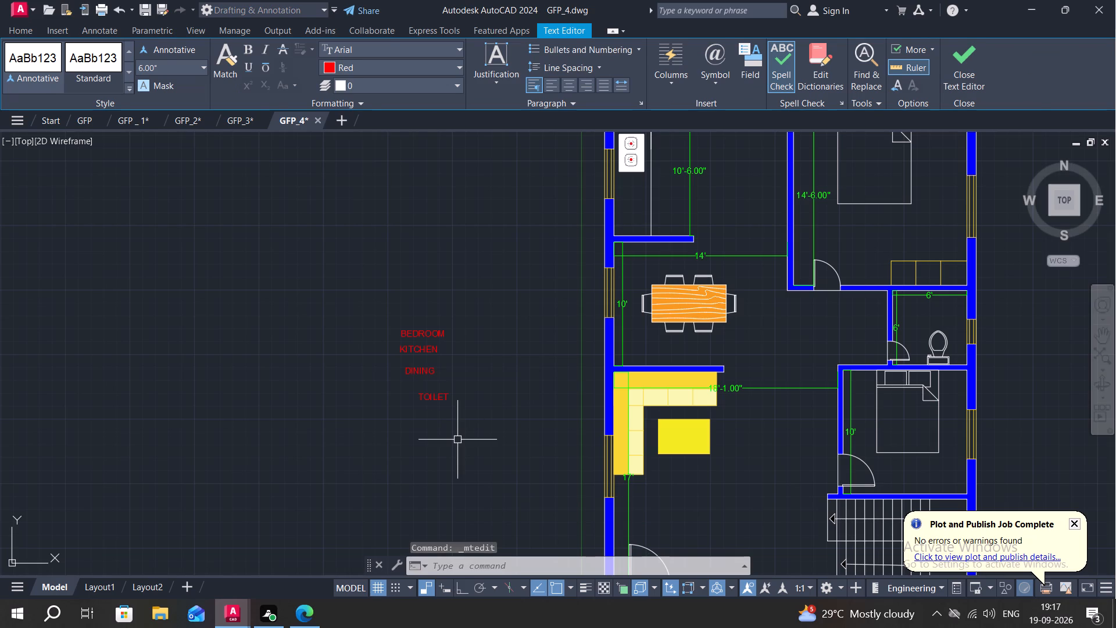
Copy the TOILET label to a spot just below it.
{"action": "type", "text": "CO"}
{"action": "key", "text": "space"}
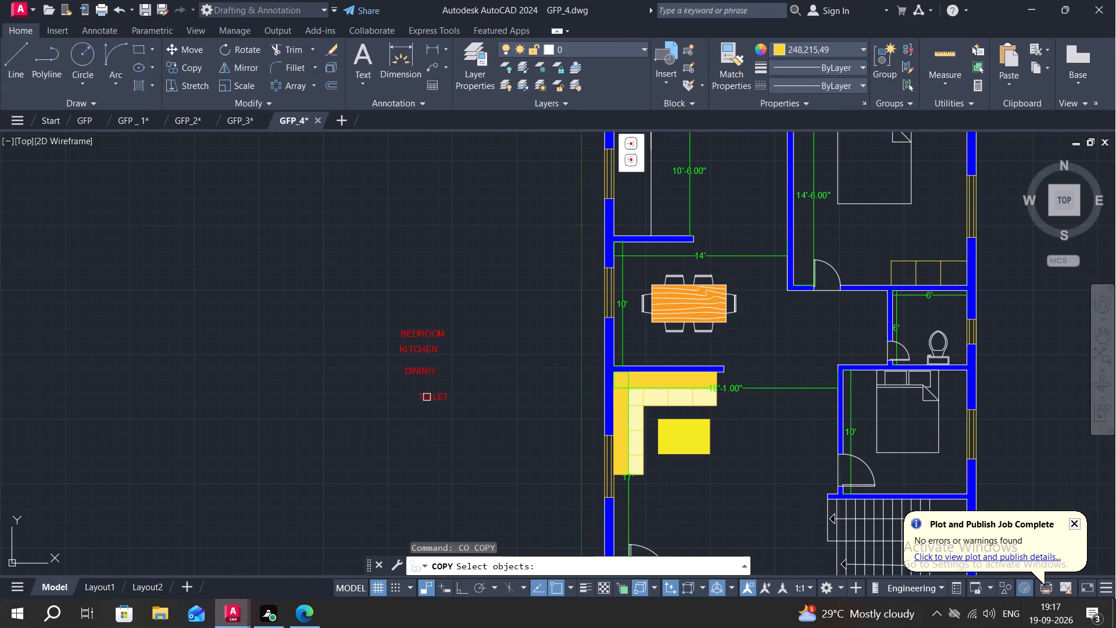
{"action": "left_click", "coordinate": [427, 397]}
{"action": "right_click", "coordinate": [427, 397]}
{"action": "left_click", "coordinate": [427, 397]}
{"action": "left_click", "coordinate": [427, 429]}
{"action": "key", "text": "Escape"}
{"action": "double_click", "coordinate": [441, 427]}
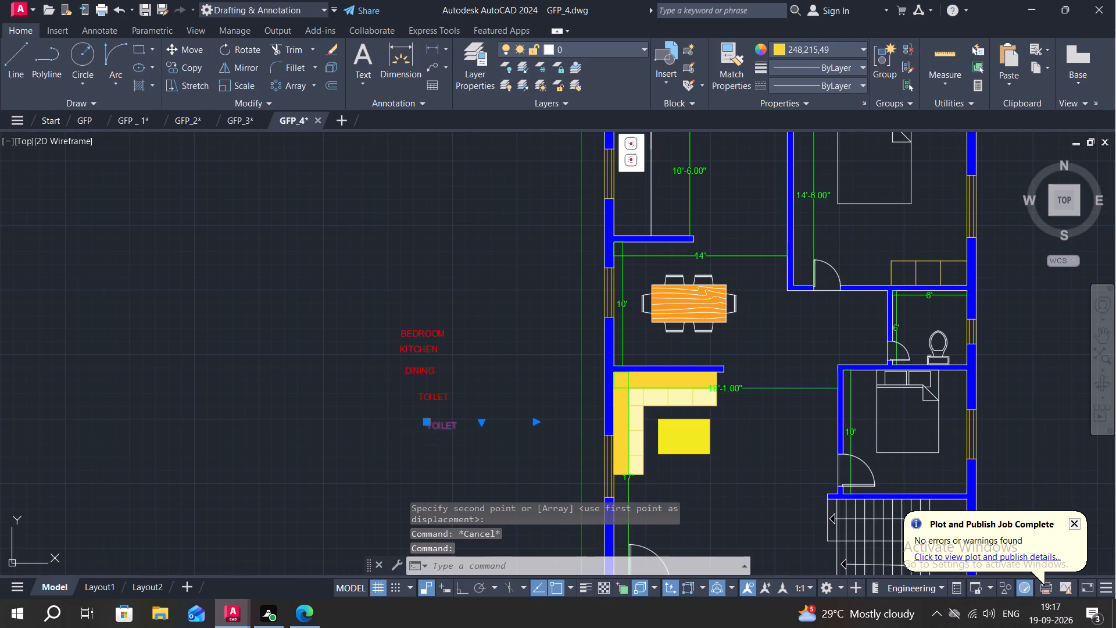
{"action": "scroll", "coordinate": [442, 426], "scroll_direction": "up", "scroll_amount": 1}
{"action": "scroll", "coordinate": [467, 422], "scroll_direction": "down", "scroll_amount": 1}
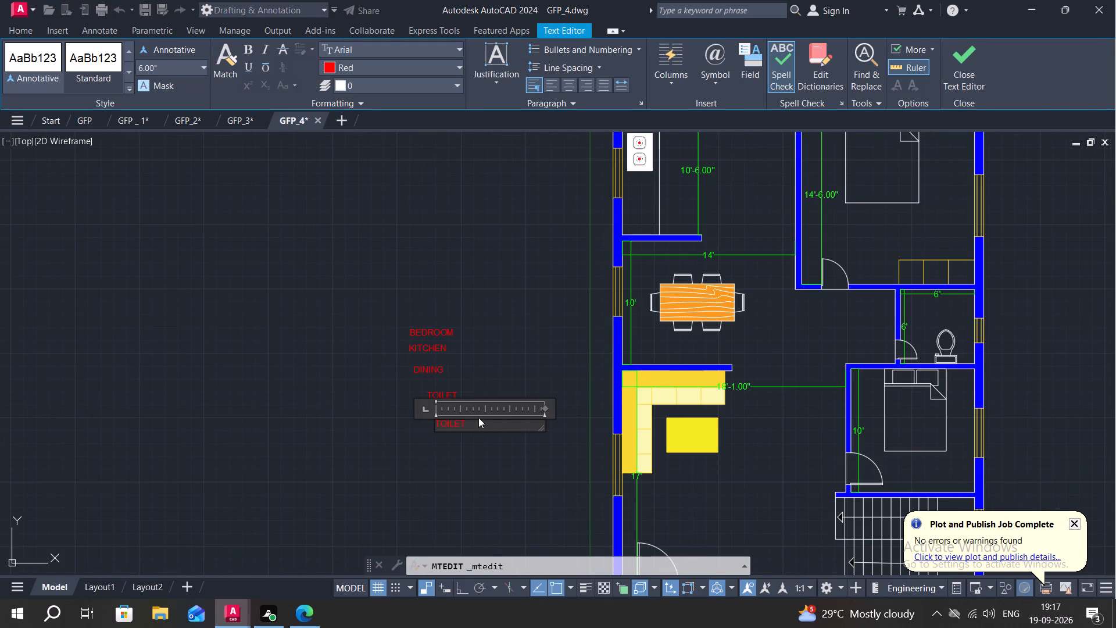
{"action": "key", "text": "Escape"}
Copy the BEDROOM label into the upper bedroom below its bed, and from there into the lower bedroom.
{"action": "type", "text": "CO"}
{"action": "key", "text": "space"}
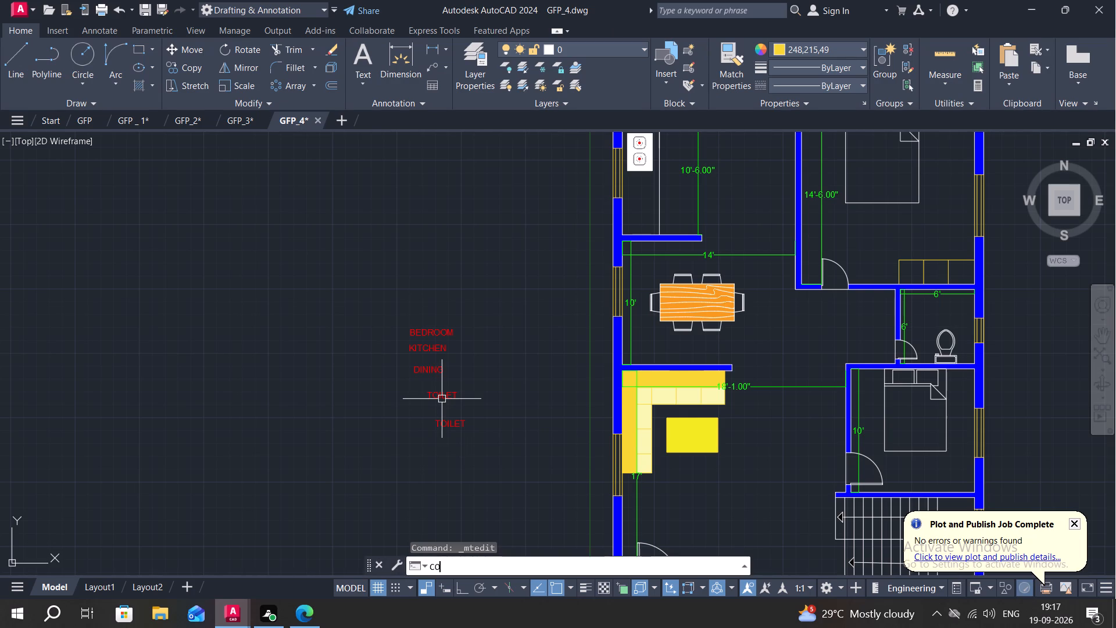
{"action": "left_click", "coordinate": [446, 328]}
{"action": "right_click", "coordinate": [446, 328]}
{"action": "left_click", "coordinate": [446, 327]}
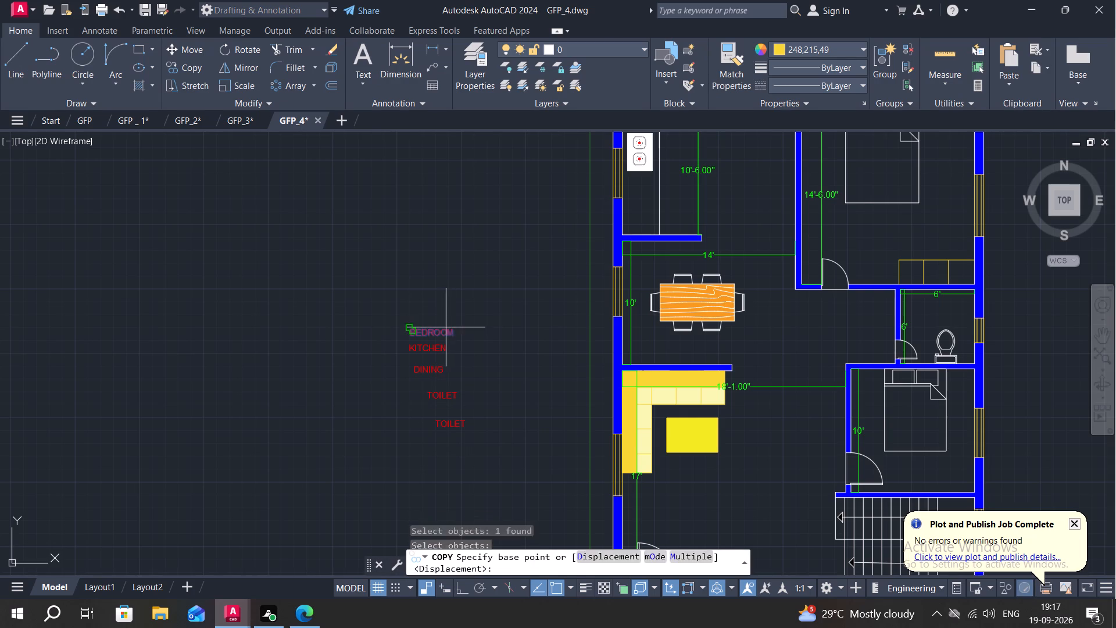
{"action": "left_click", "coordinate": [863, 210]}
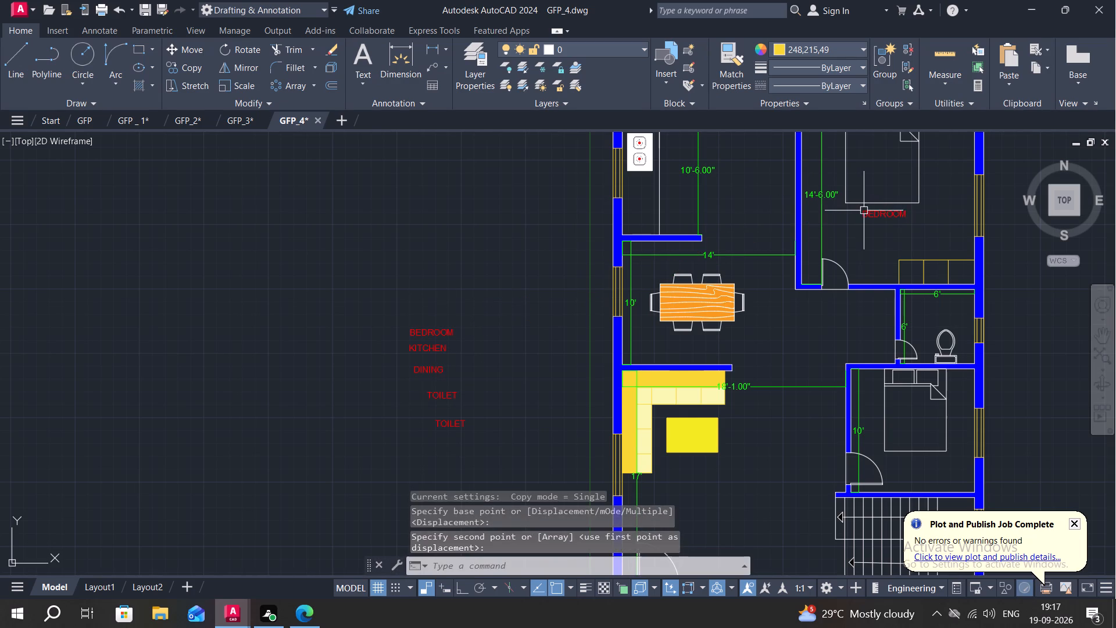
{"action": "key", "text": "space"}
{"action": "left_click", "coordinate": [871, 214]}
{"action": "right_click", "coordinate": [872, 214]}
{"action": "left_click", "coordinate": [872, 214]}
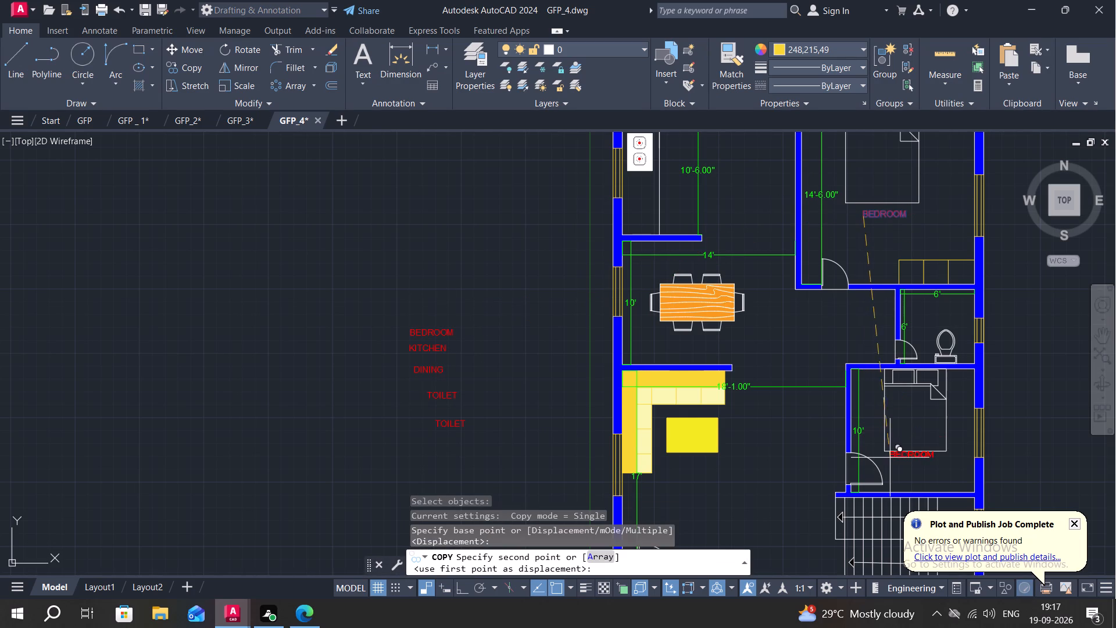
{"action": "left_click", "coordinate": [896, 440]}
Copy the upper TOILET label into the toilet room, just above the WC.
{"action": "key", "text": "space"}
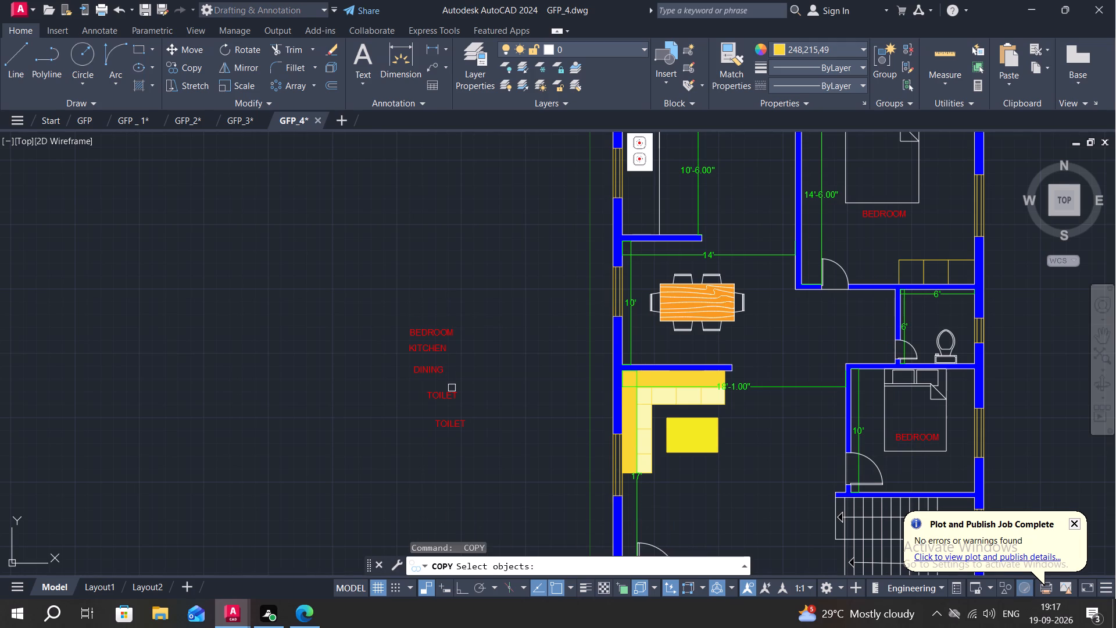
{"action": "left_click", "coordinate": [453, 394]}
{"action": "right_click", "coordinate": [453, 392]}
{"action": "left_click", "coordinate": [452, 391]}
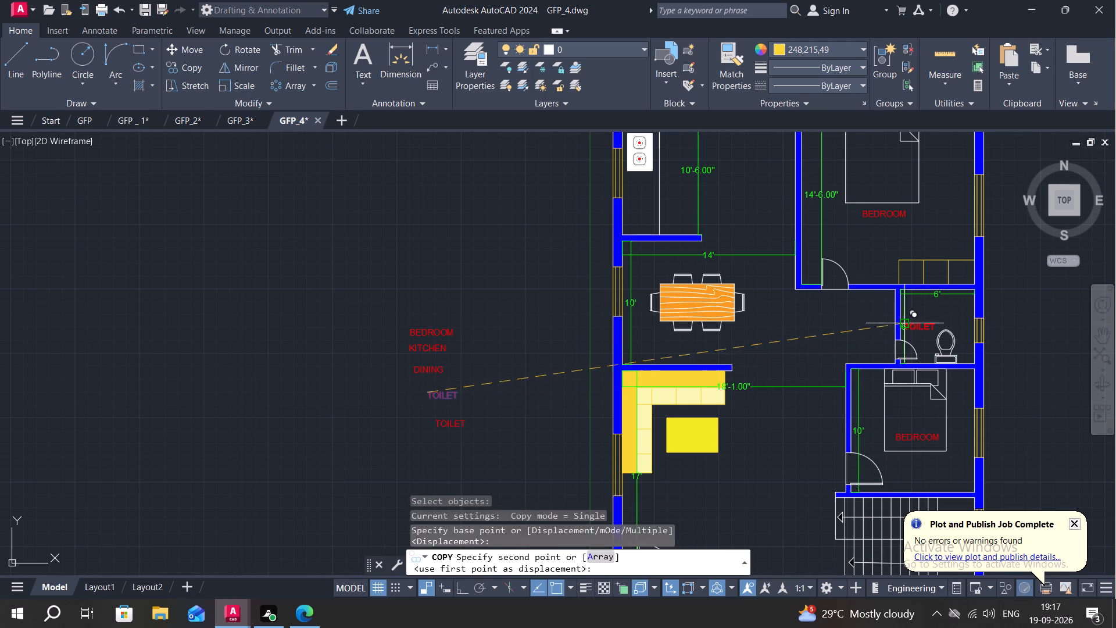
{"action": "left_click", "coordinate": [928, 317]}
Copy the DINING label into the dining area, just below the dining table.
{"action": "key", "text": "space"}
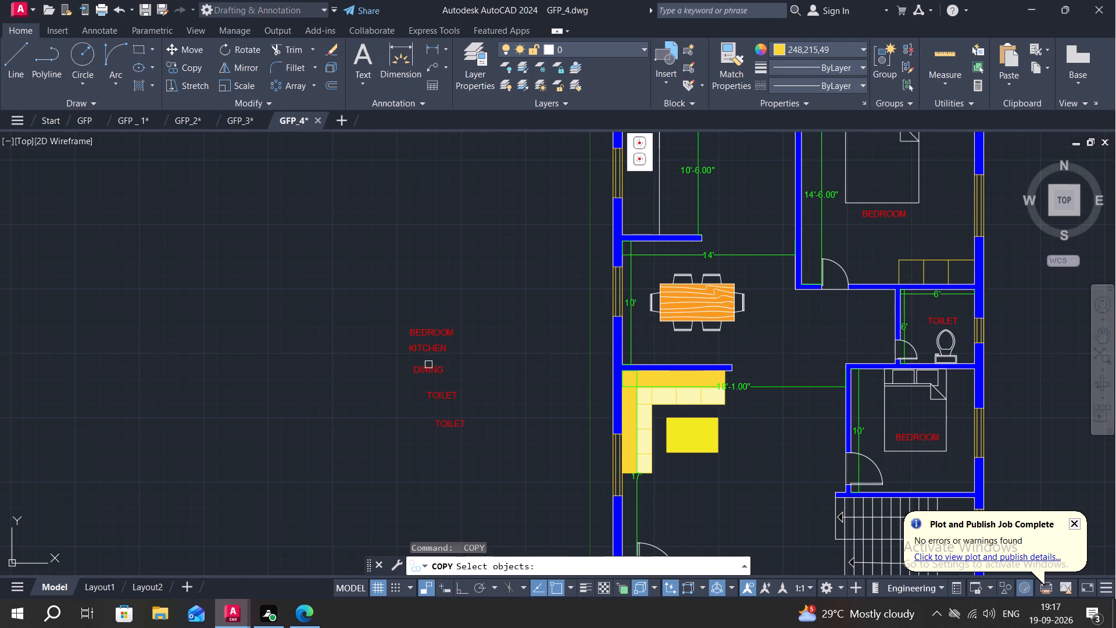
{"action": "left_click", "coordinate": [432, 367]}
{"action": "right_click", "coordinate": [428, 372]}
{"action": "left_click_drag", "start_coordinate": [427, 375], "coordinate": [448, 379]}
{"action": "left_click", "coordinate": [682, 347]}
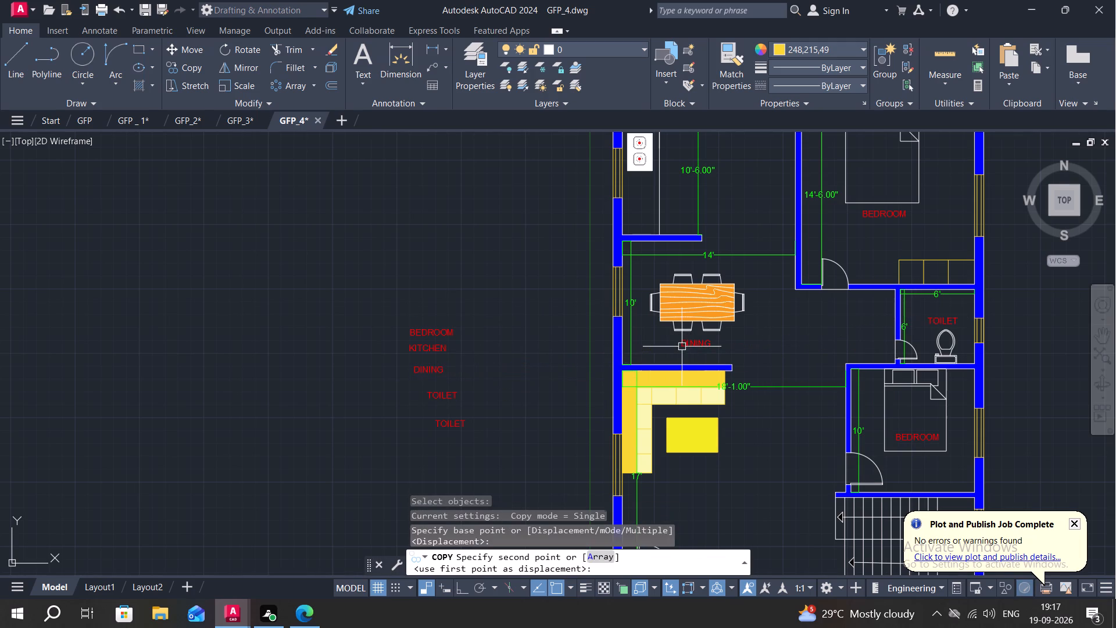
Copy the KITCHEN label into the kitchen, beside its vertical dimension.
{"action": "key", "text": "space"}
{"action": "left_click", "coordinate": [441, 347]}
{"action": "right_click", "coordinate": [441, 347]}
{"action": "left_click", "coordinate": [441, 347]}
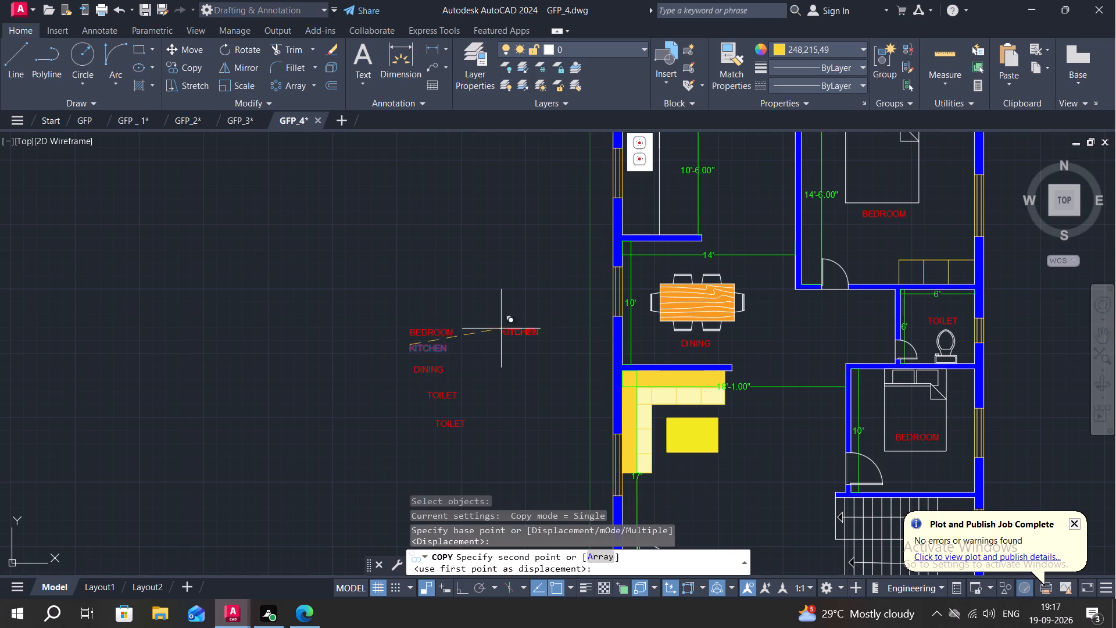
{"action": "left_click", "coordinate": [710, 185]}
{"action": "key", "text": "Escape"}
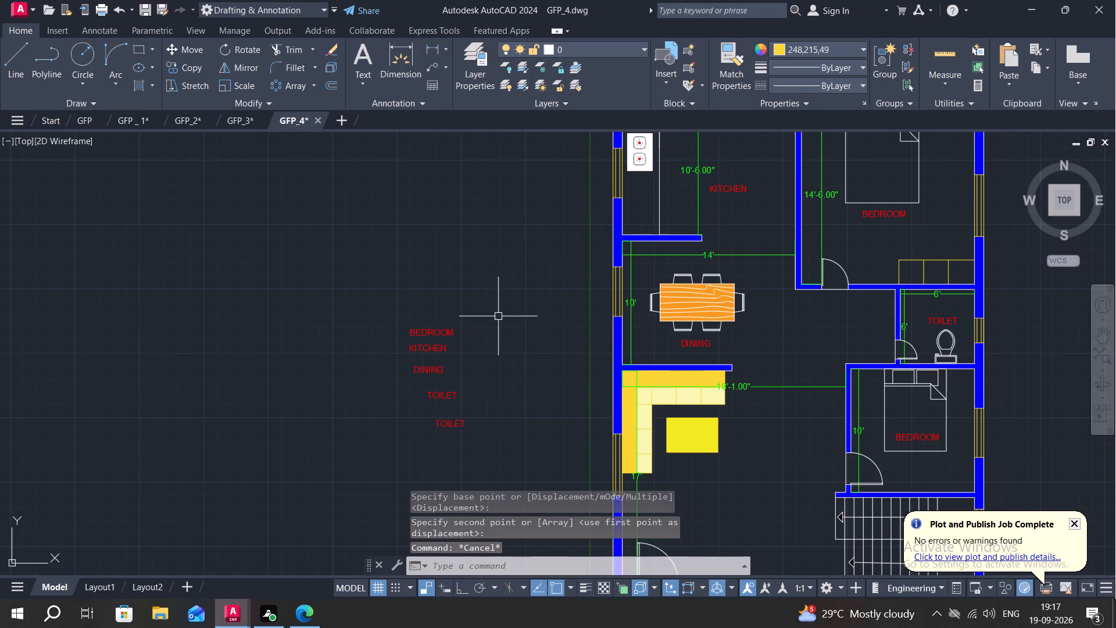
Change the text of the upper TOILET label outside the plan to LIVING ROOM.
{"action": "double_click", "coordinate": [453, 394]}
{"action": "left_click", "coordinate": [472, 395]}
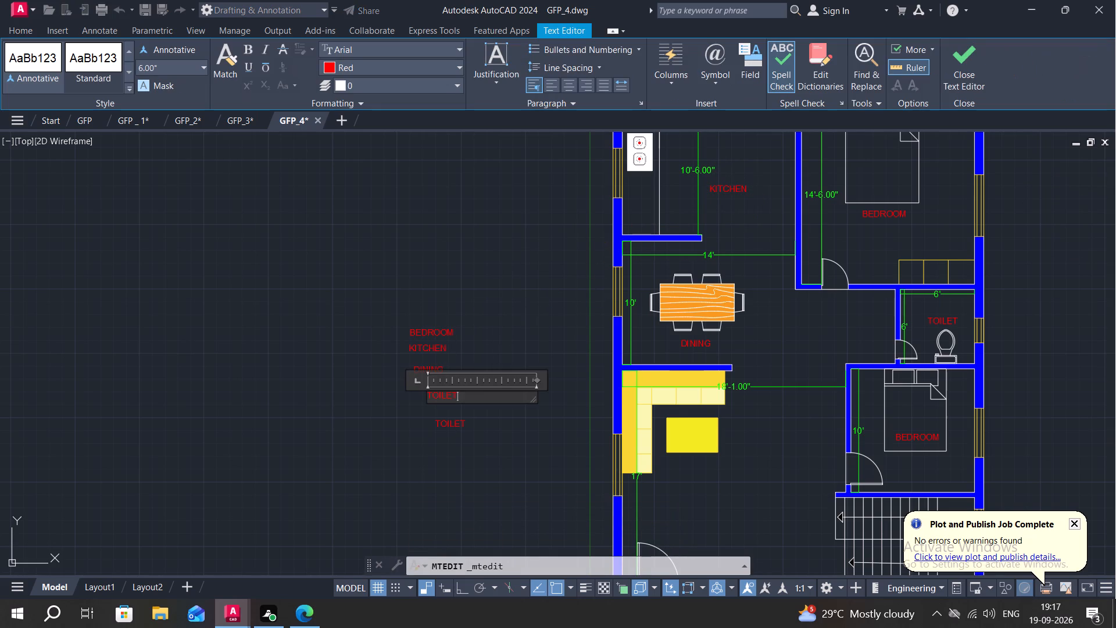
{"action": "key", "text": "BackSpace"}
{"action": "key", "text": "BackSpace"}
{"action": "key", "text": "BackSpace"}
{"action": "key", "text": "BackSpace"}
{"action": "key", "text": "BackSpace"}
{"action": "key", "text": "BackSpace"}
{"action": "type", "text": "LIVING ROOM"}
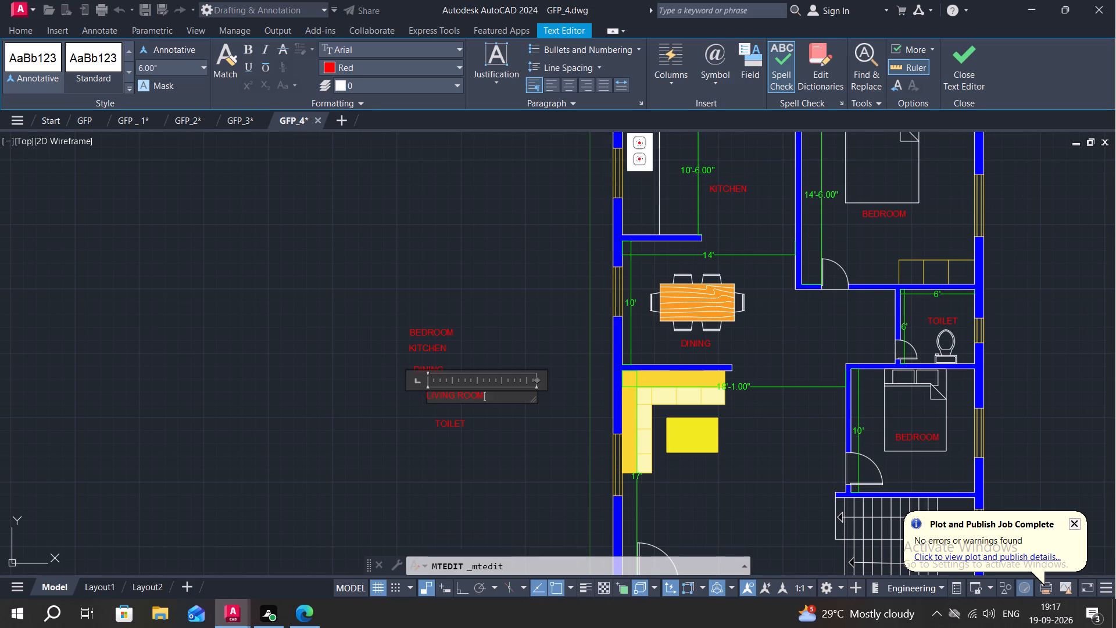
{"action": "left_click", "coordinate": [419, 412]}
Copy the LIVING ROOM label into the living room, just below the yellow coffee table.
{"action": "type", "text": "CO"}
{"action": "key", "text": "space"}
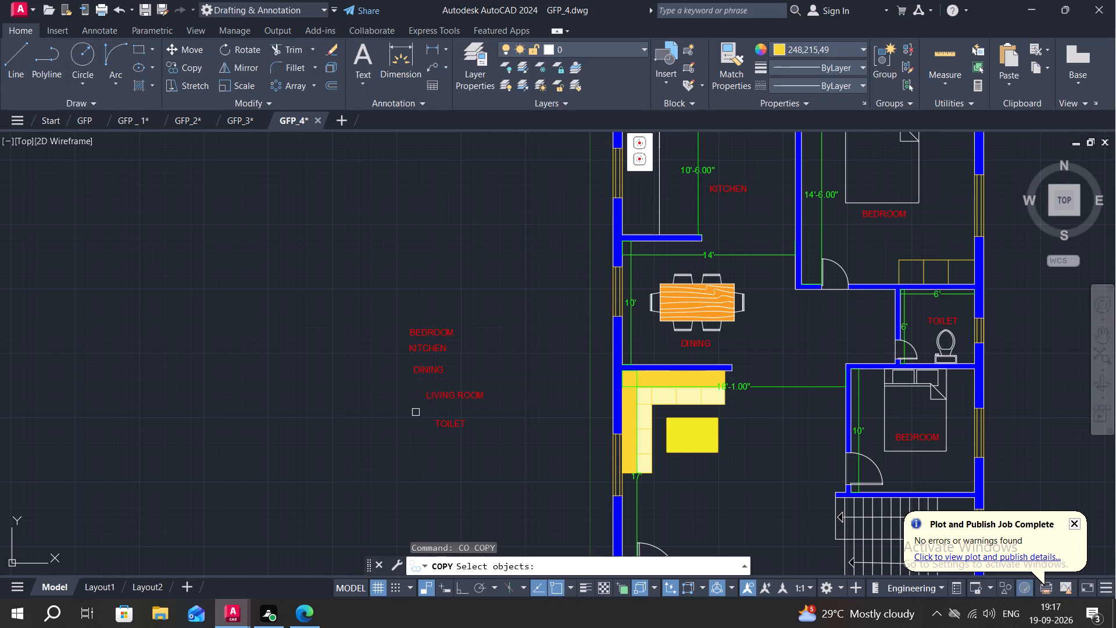
{"action": "left_click", "coordinate": [448, 394]}
{"action": "right_click", "coordinate": [448, 392]}
{"action": "left_click", "coordinate": [448, 392]}
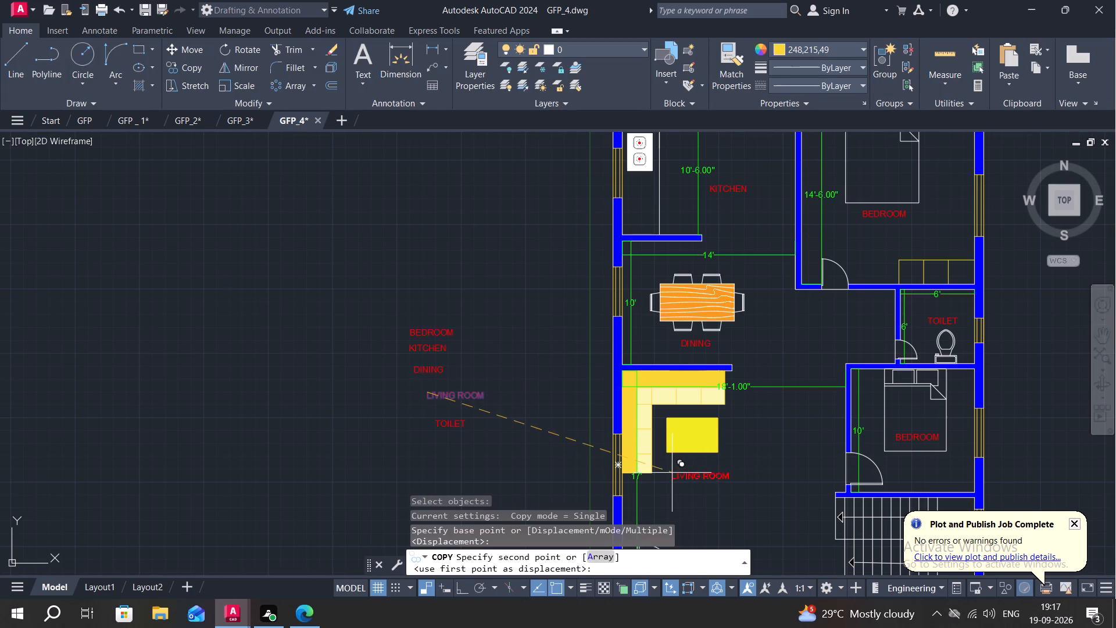
{"action": "left_click", "coordinate": [673, 472]}
{"action": "key", "text": "Escape"}
Delete the column of source room-name labels standing outside the plan.
{"action": "left_click_drag", "start_coordinate": [321, 291], "coordinate": [501, 437]}
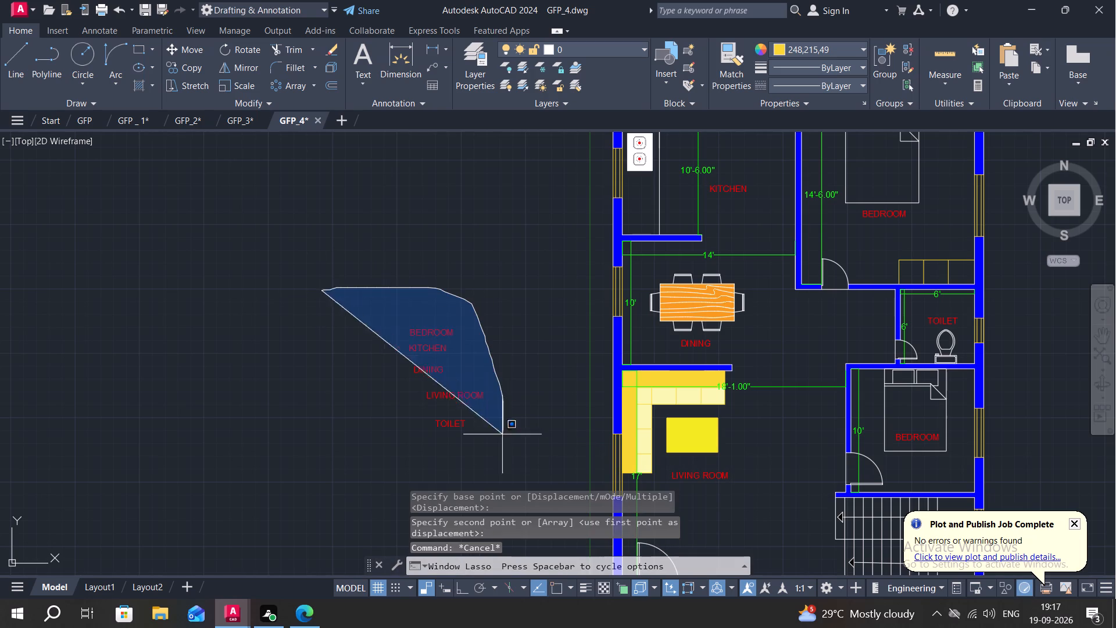
{"action": "left_click_drag", "start_coordinate": [501, 437], "coordinate": [400, 465]}
{"action": "key", "text": "Delete"}
Add a linear dimension for the building's overall width between the outer corners, placed just above the top wall.
{"action": "scroll", "coordinate": [416, 444], "scroll_direction": "down", "scroll_amount": 2}
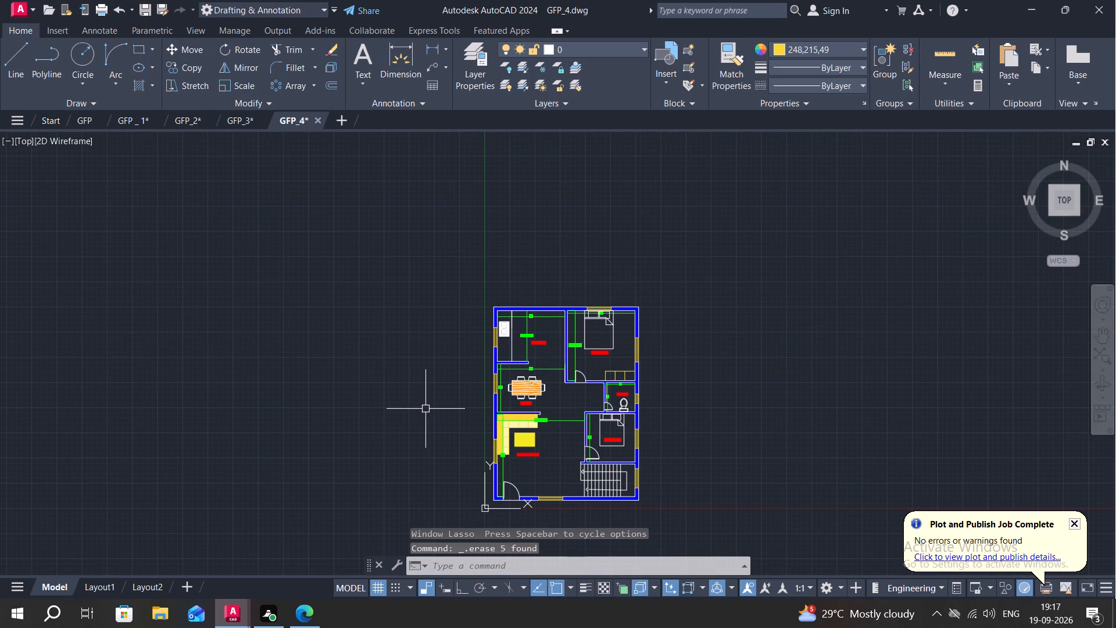
{"action": "middle_click_drag", "start_coordinate": [425, 408], "coordinate": [444, 383]}
{"action": "scroll", "coordinate": [491, 336], "scroll_direction": "up", "scroll_amount": 2}
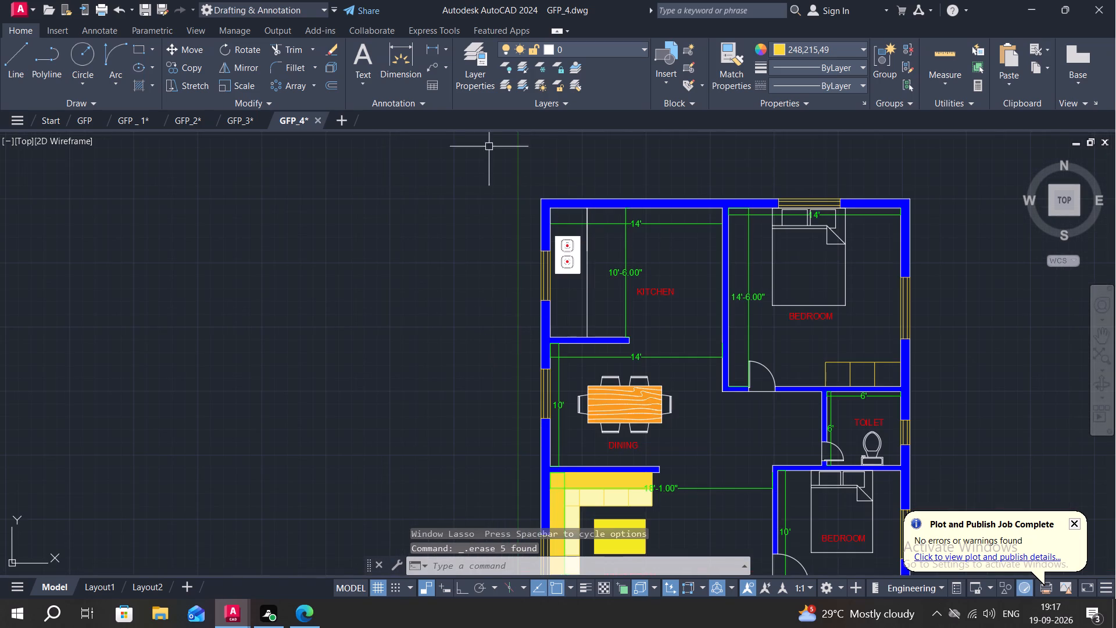
{"action": "left_click", "coordinate": [431, 41]}
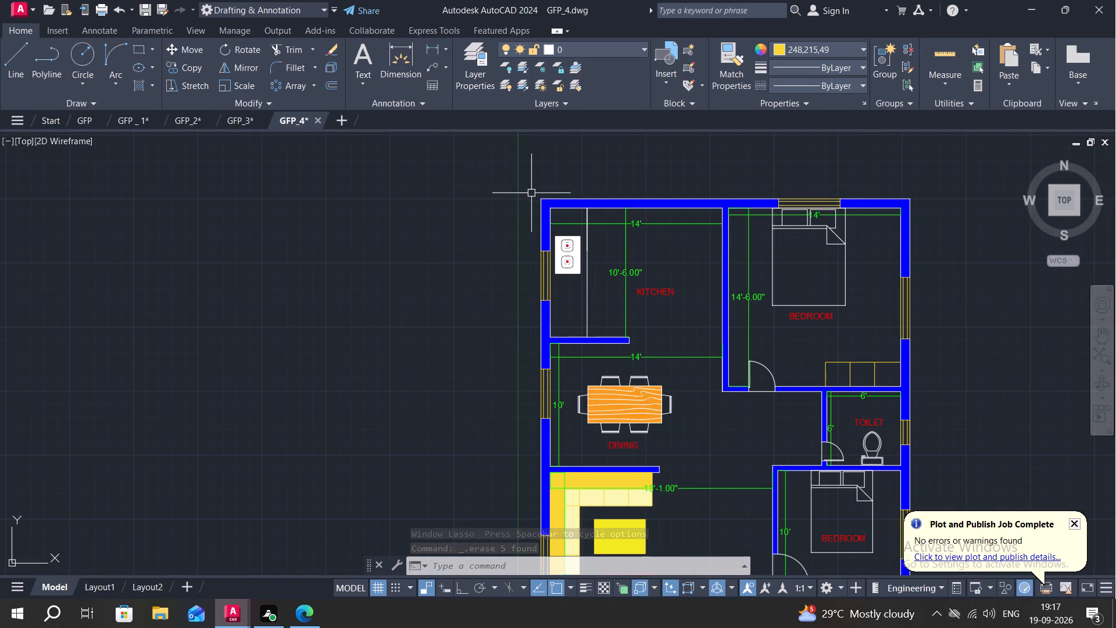
{"action": "left_click", "coordinate": [428, 44]}
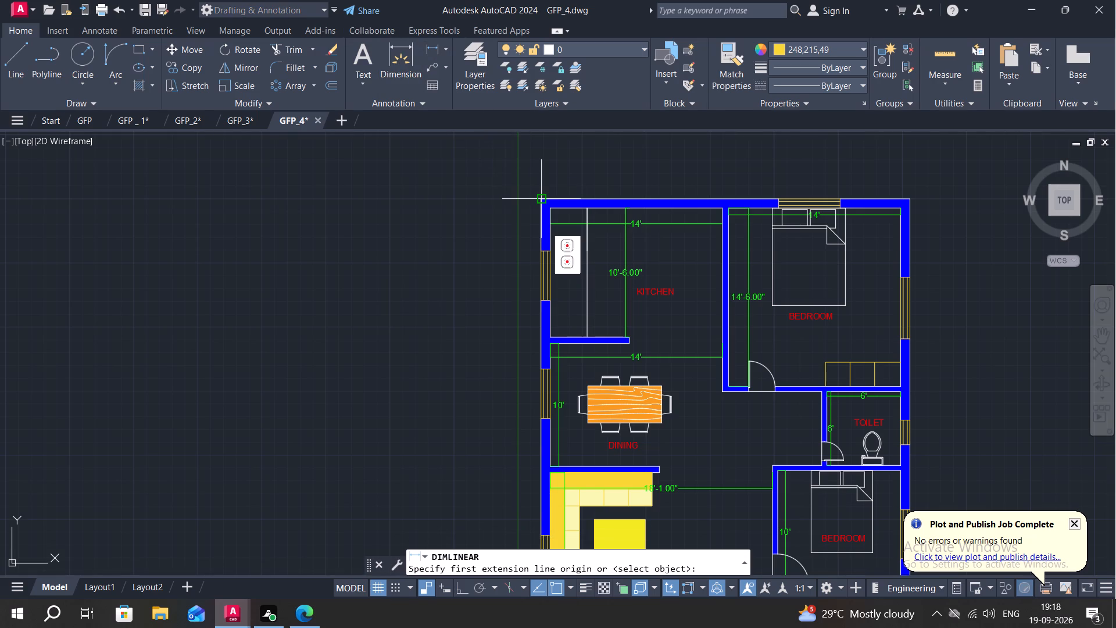
{"action": "left_click", "coordinate": [538, 200]}
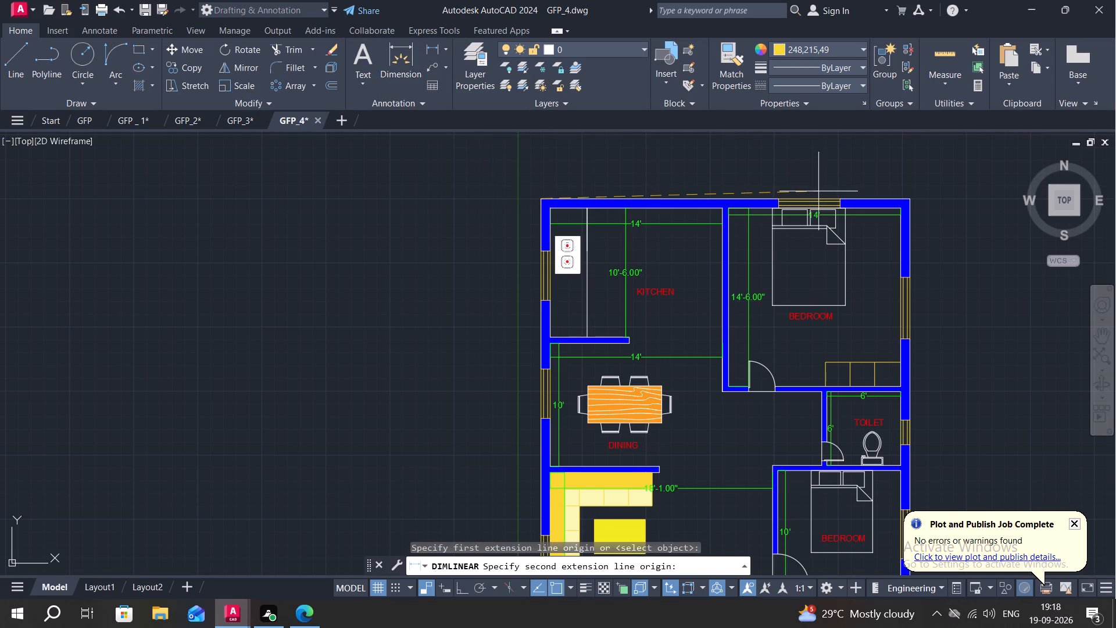
{"action": "left_click", "coordinate": [907, 200]}
{"action": "left_click", "coordinate": [897, 180]}
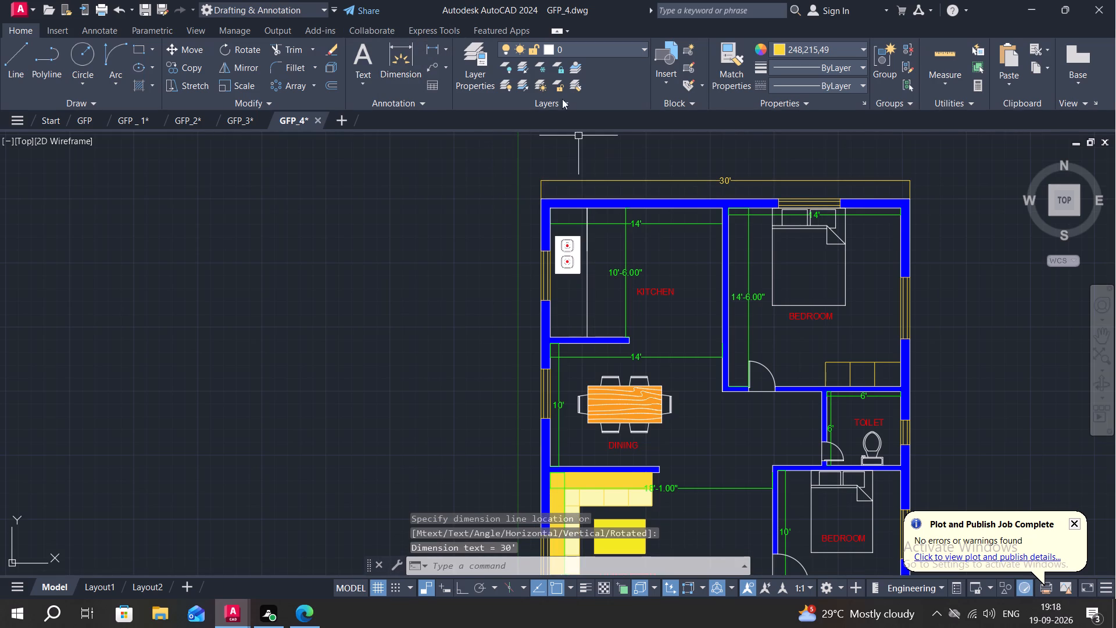
Add a linear dimension for the building's overall depth between the outer corners, placed just outside the right-hand wall.
{"action": "left_click", "coordinate": [431, 44]}
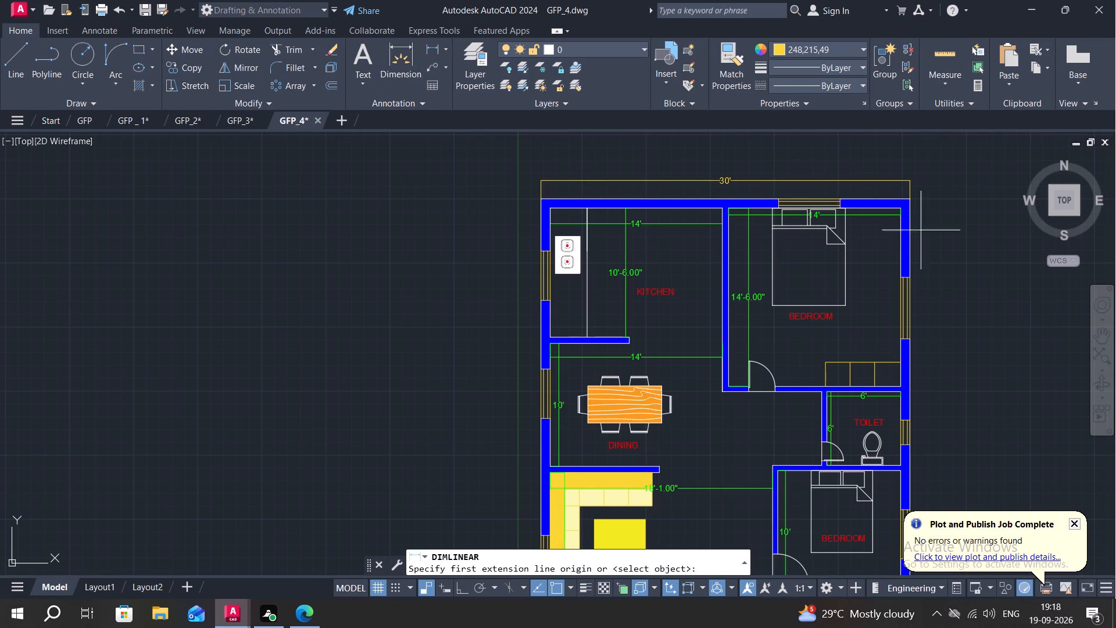
{"action": "left_click", "coordinate": [909, 200]}
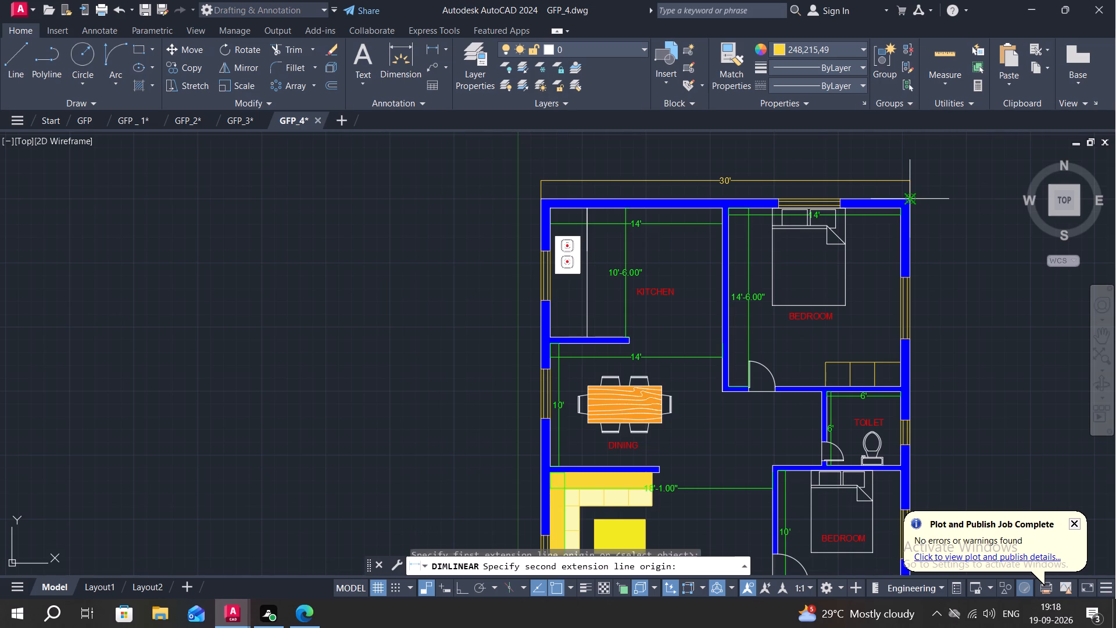
{"action": "middle_click_drag", "start_coordinate": [878, 319], "coordinate": [750, 177]}
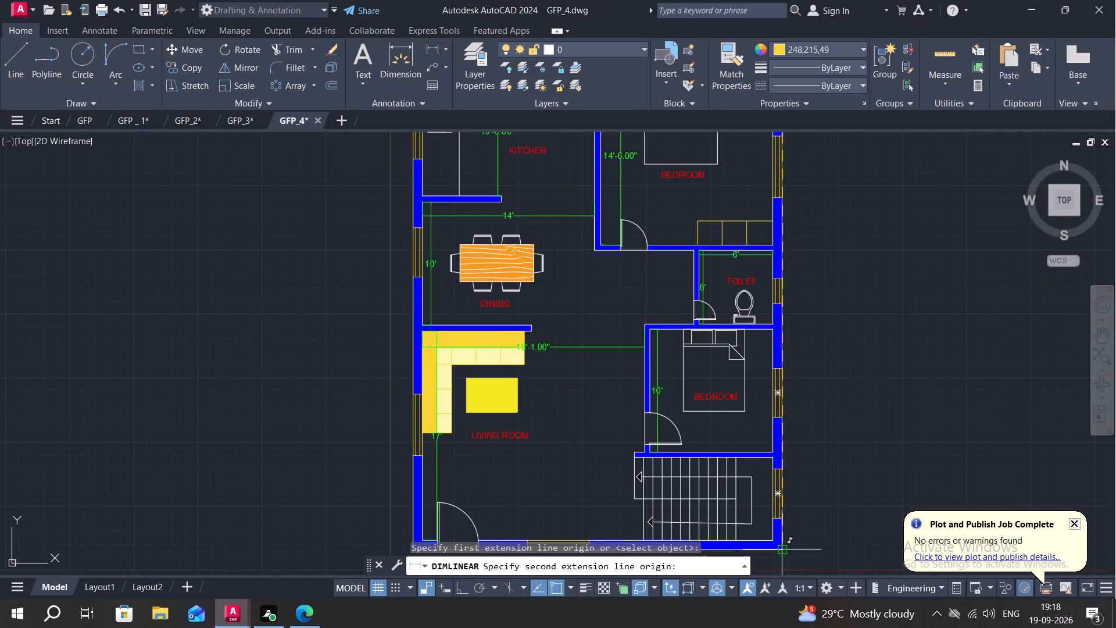
{"action": "left_click", "coordinate": [780, 551]}
{"action": "left_click", "coordinate": [809, 542]}
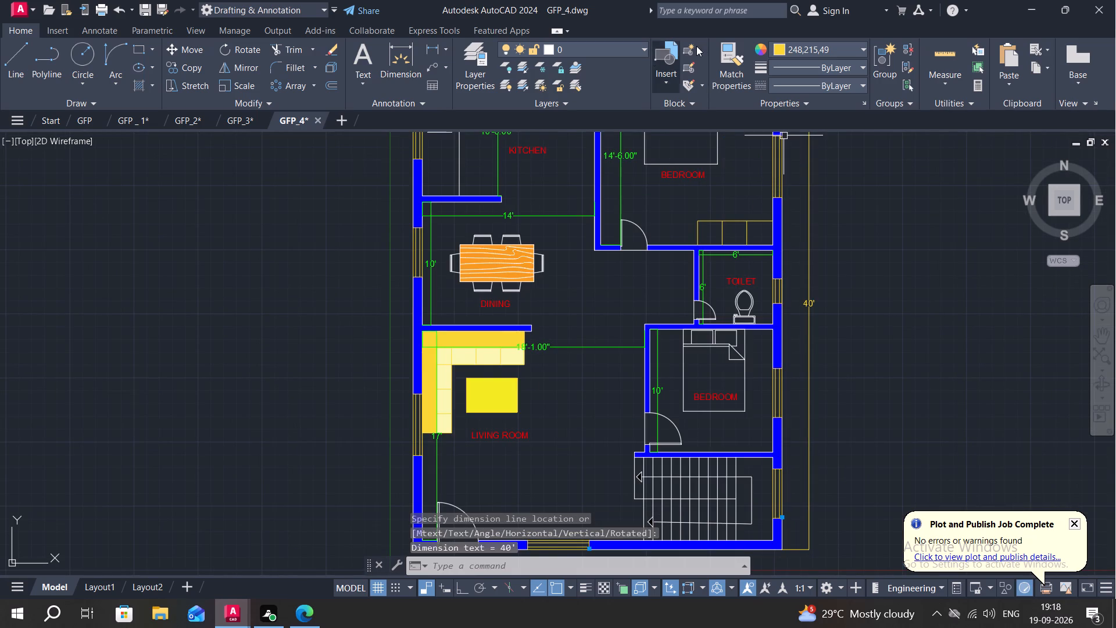
Match the properties of the toilet's green vertical dimension onto the overall depth and overall width dimensions.
{"action": "left_click", "coordinate": [730, 55]}
{"action": "left_click", "coordinate": [706, 288]}
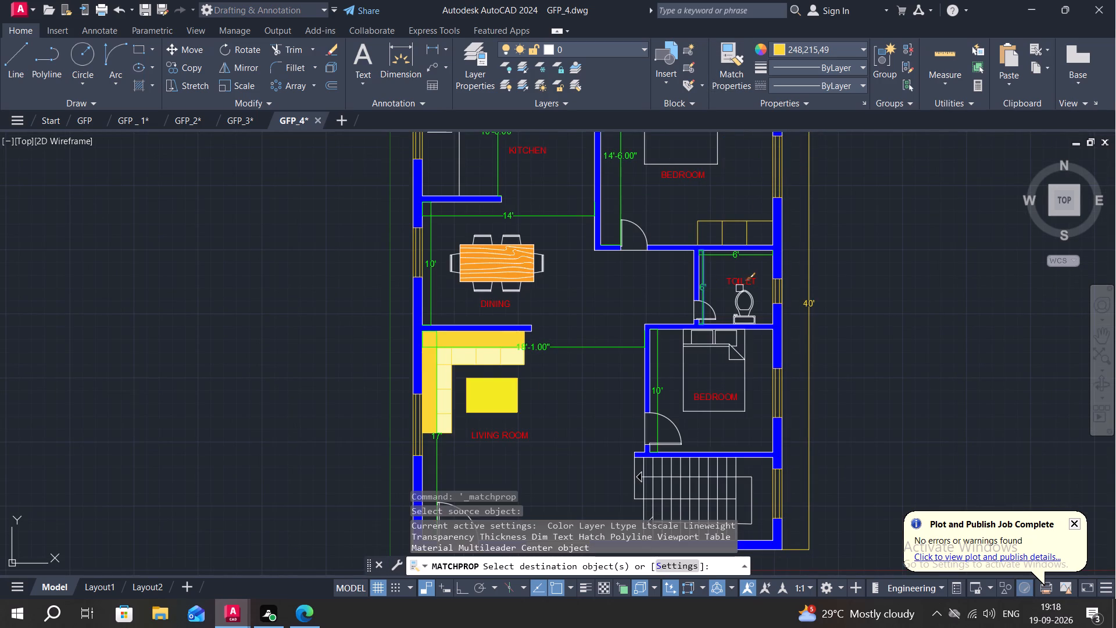
{"action": "left_click", "coordinate": [809, 292]}
{"action": "scroll", "coordinate": [773, 261], "scroll_direction": "down", "scroll_amount": 1}
{"action": "middle_click_drag", "start_coordinate": [791, 248], "coordinate": [795, 326]}
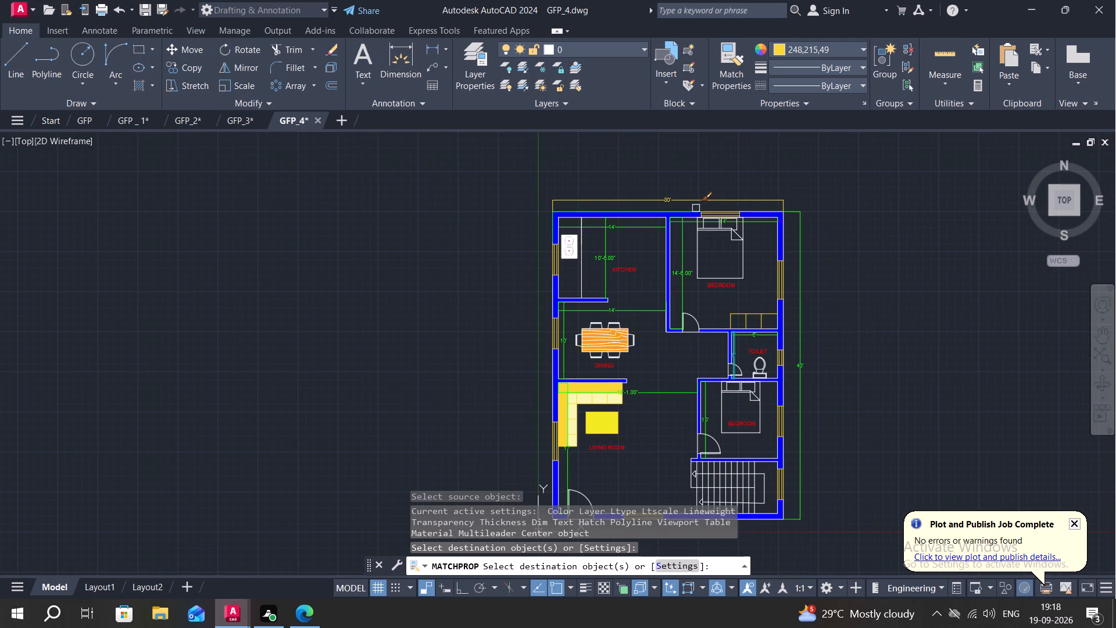
{"action": "left_click", "coordinate": [691, 197]}
{"action": "key", "text": "Escape"}
Save the drawing as GFP_4 in Documents, replacing the existing file.
{"action": "middle_click_drag", "start_coordinate": [549, 231], "coordinate": [525, 167]}
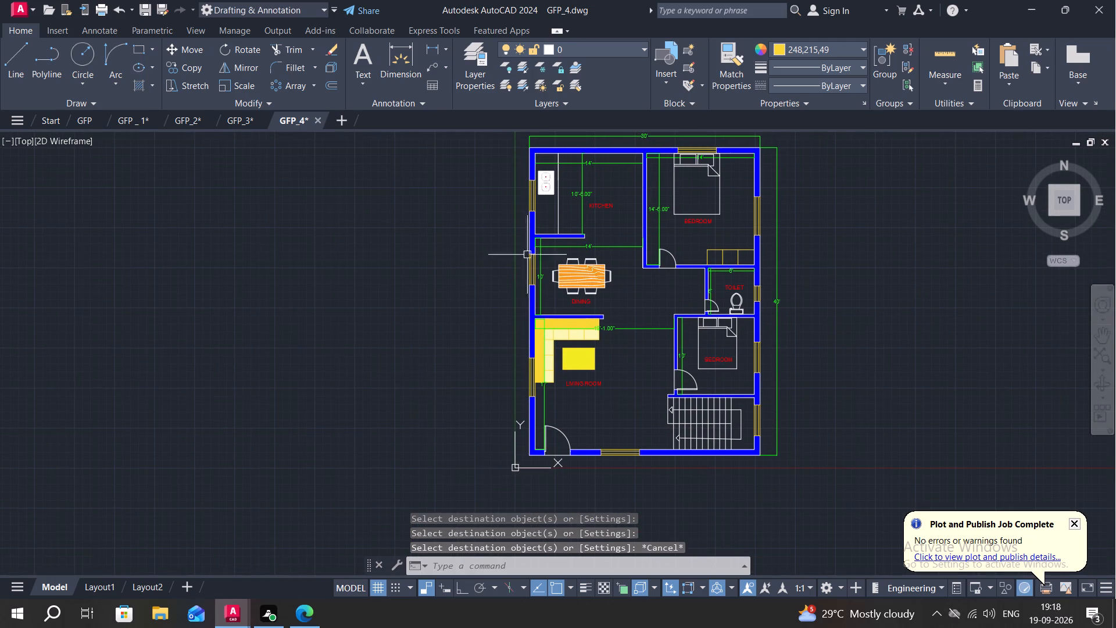
{"action": "left_click", "coordinate": [160, 9]}
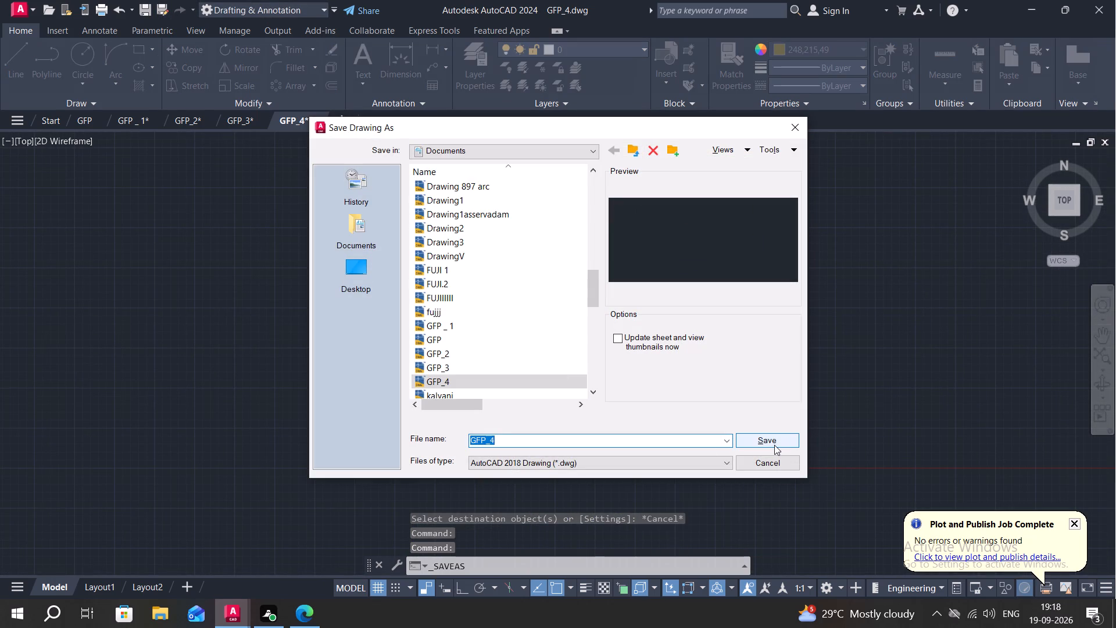
{"action": "left_click", "coordinate": [772, 434]}
{"action": "left_click", "coordinate": [533, 340]}
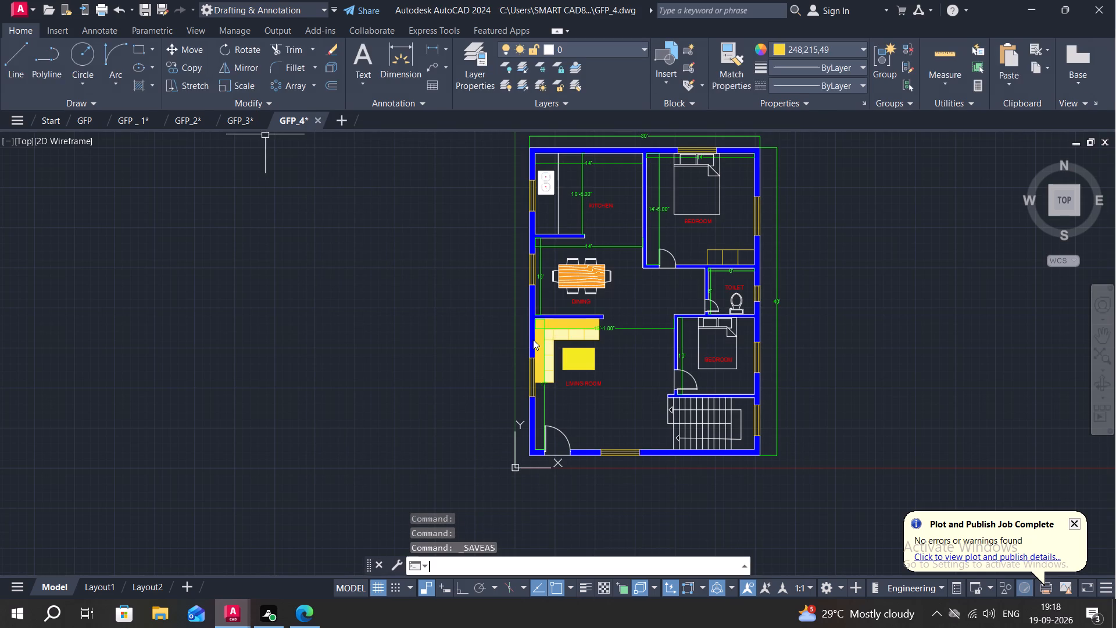
{"action": "left_click", "coordinate": [160, 7]}
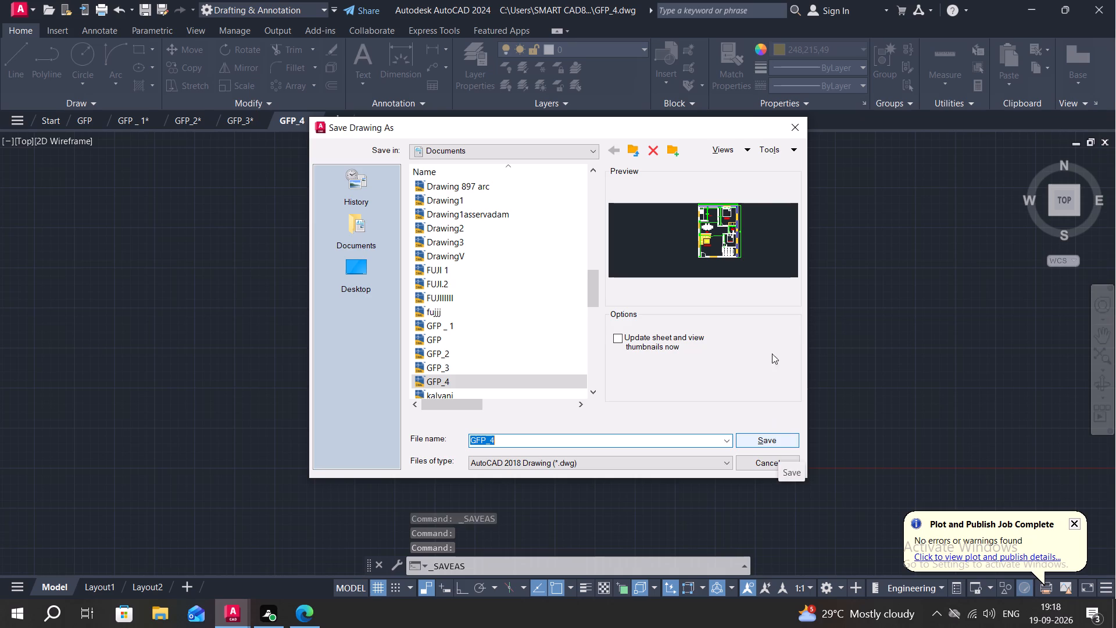
{"action": "left_click", "coordinate": [793, 129]}
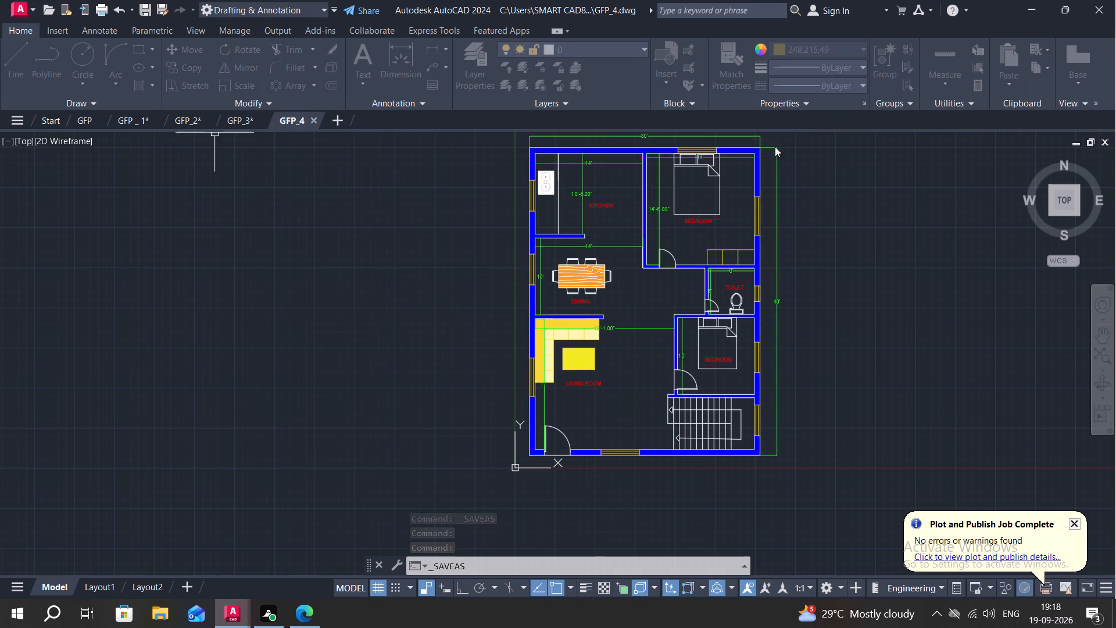
Plot the floor plan with DWG To PDF.pc3 in portrait, using a window around the whole plan, to GFP_4-Model.pdf in Documents.
{"action": "middle_click_drag", "start_coordinate": [621, 376], "coordinate": [634, 401]}
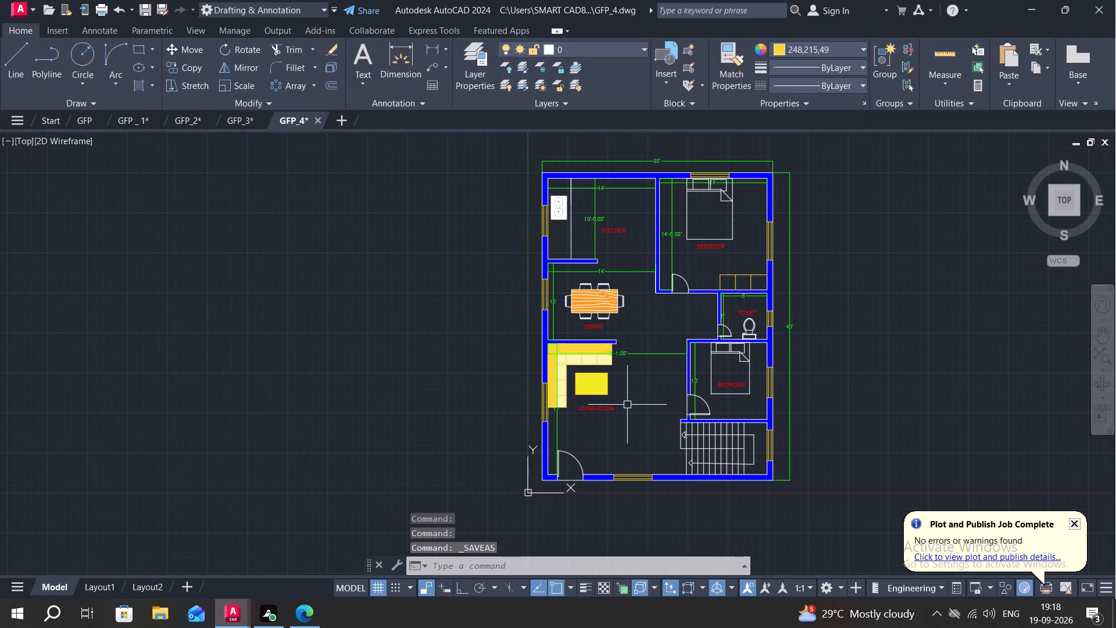
{"action": "key", "text": "ctrl+p"}
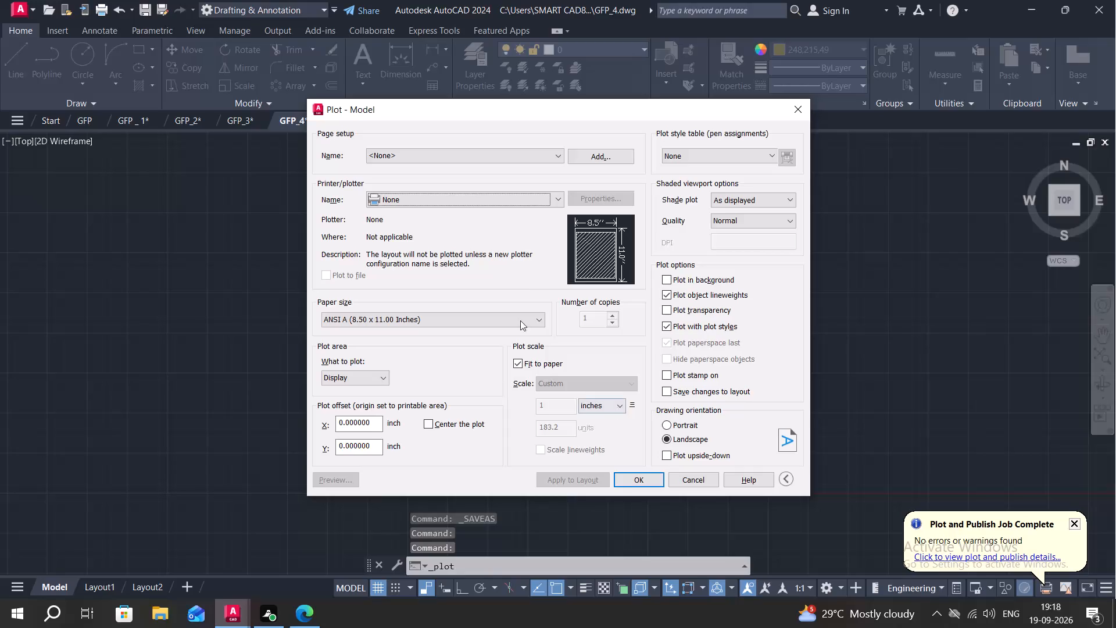
{"action": "left_click", "coordinate": [538, 198]}
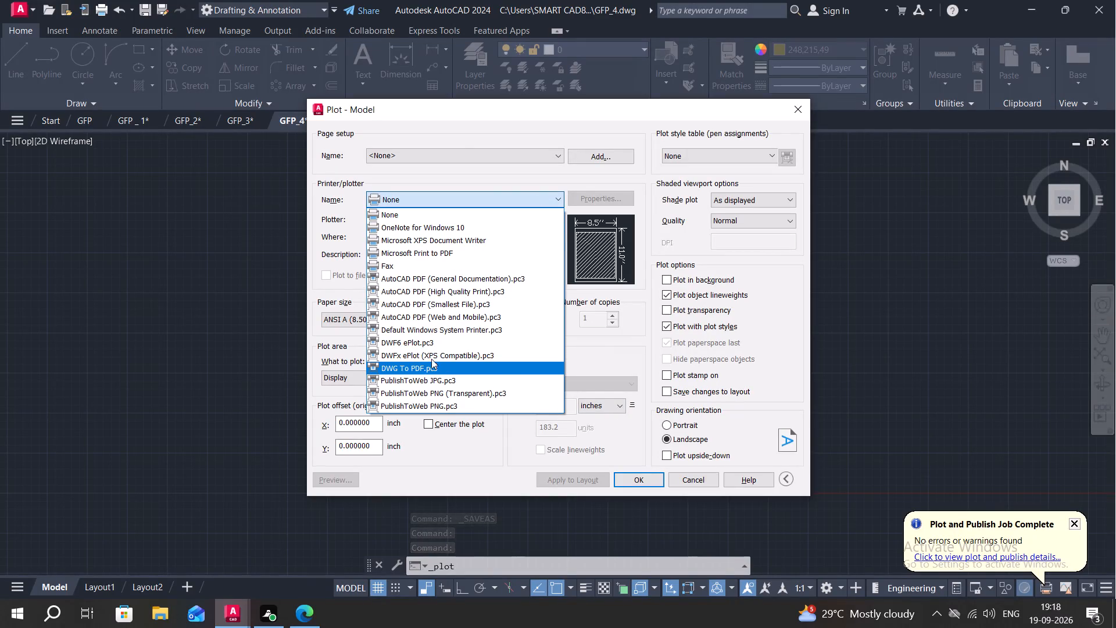
{"action": "left_click", "coordinate": [430, 365]}
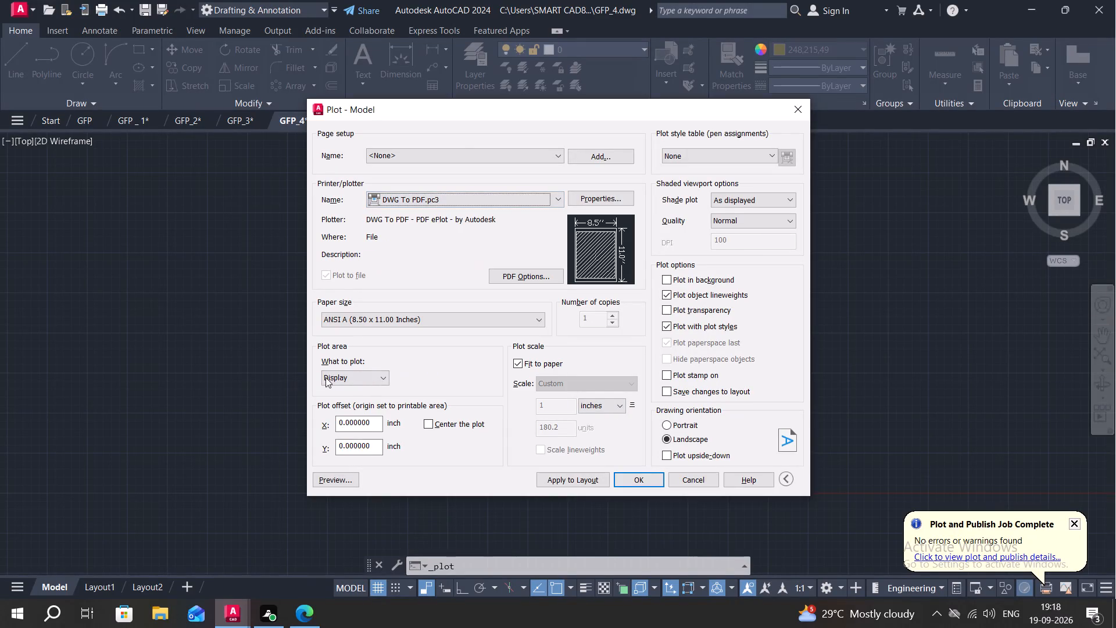
{"action": "left_click", "coordinate": [378, 378]}
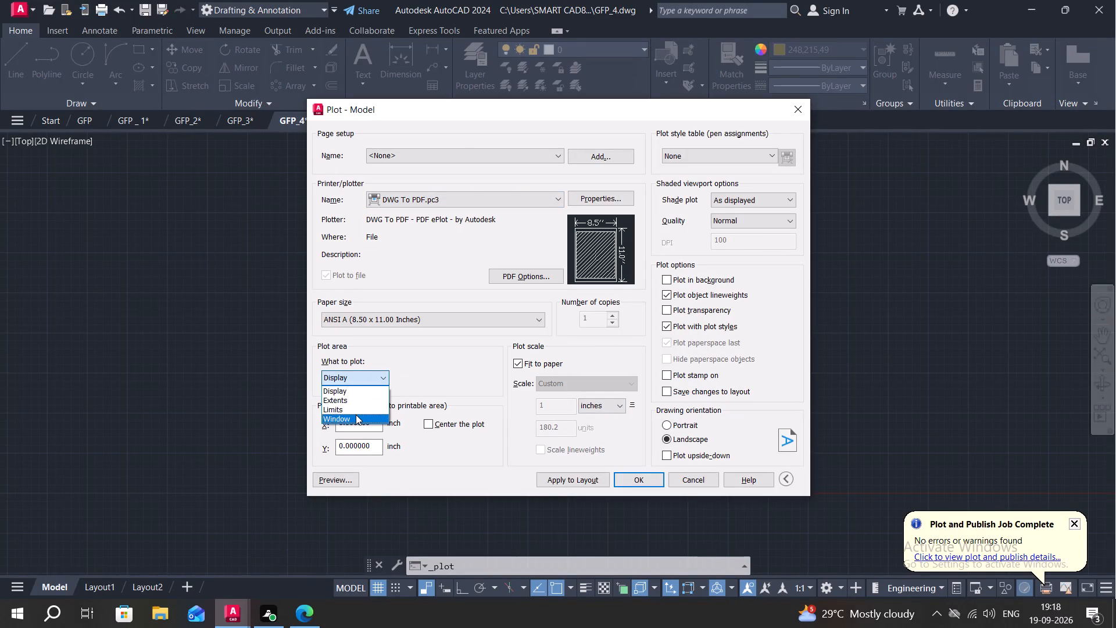
{"action": "left_click", "coordinate": [356, 415]}
{"action": "left_click", "coordinate": [509, 144]}
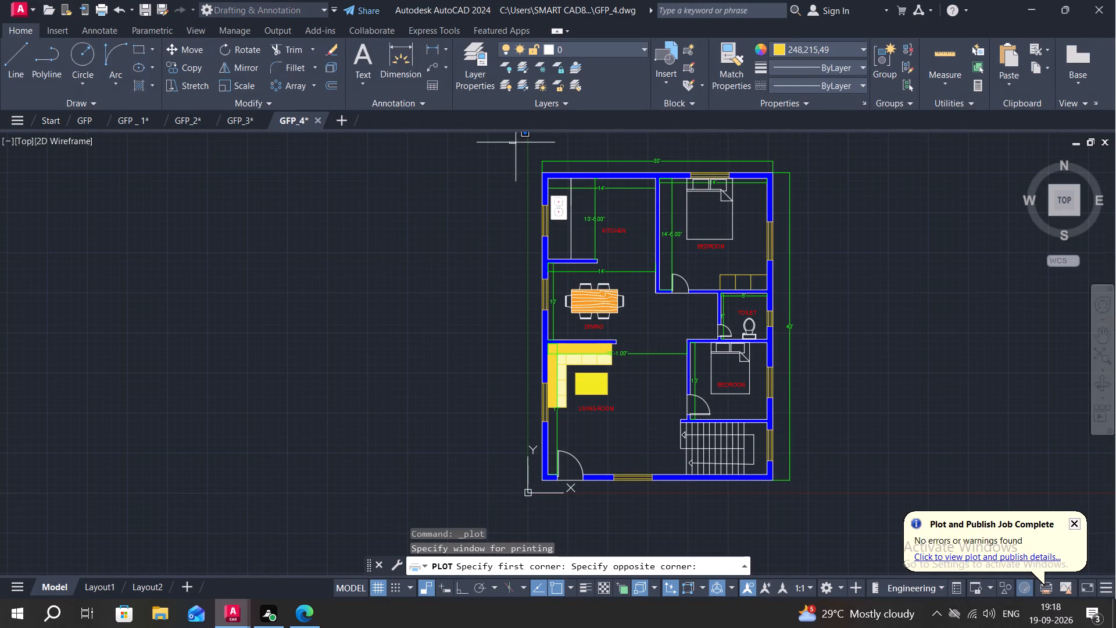
{"action": "left_click", "coordinate": [807, 523]}
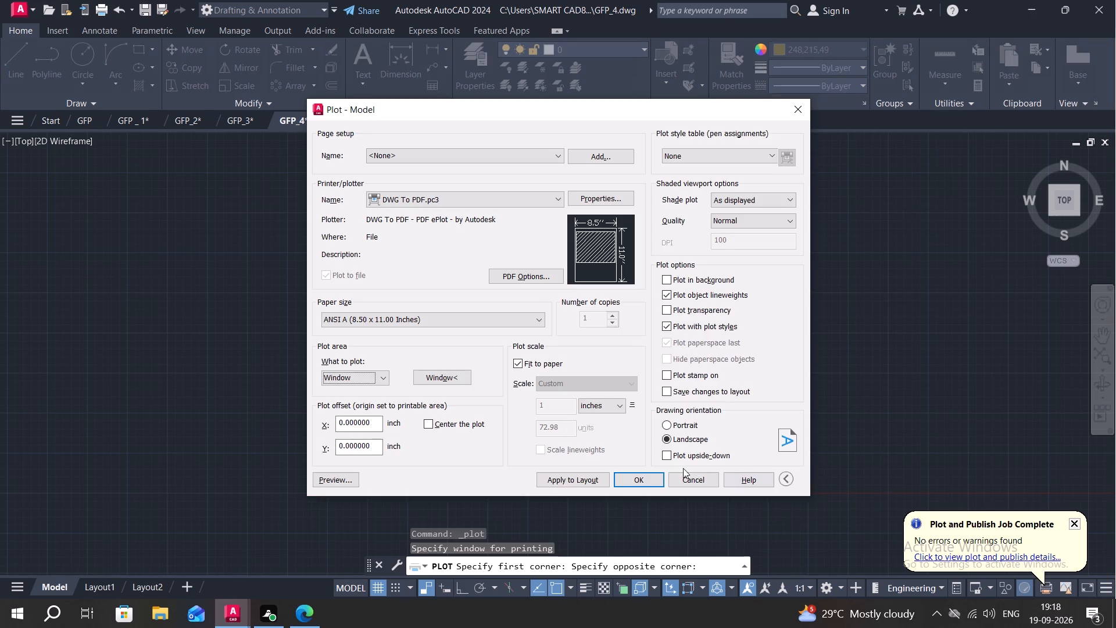
{"action": "left_click", "coordinate": [667, 426]}
{"action": "left_click", "coordinate": [643, 479]}
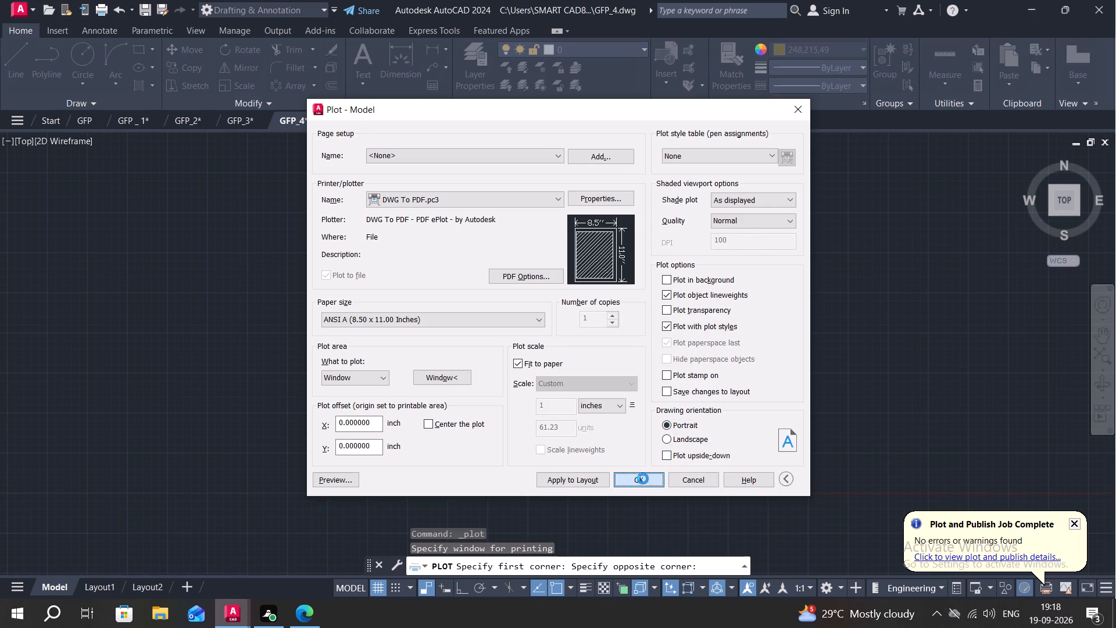
{"action": "left_click", "coordinate": [751, 441]}
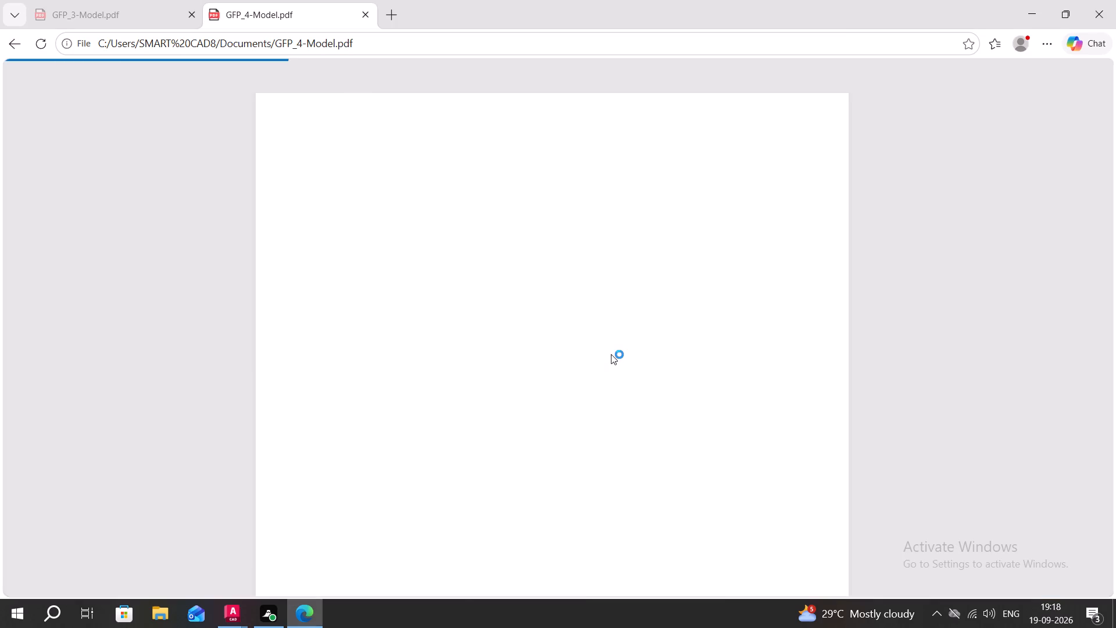
Save a copy of the plotted PDF as GFP_4-Model on the Desktop and close the Edge viewer.
{"action": "scroll", "coordinate": [610, 354], "scroll_direction": "down", "scroll_amount": 5}
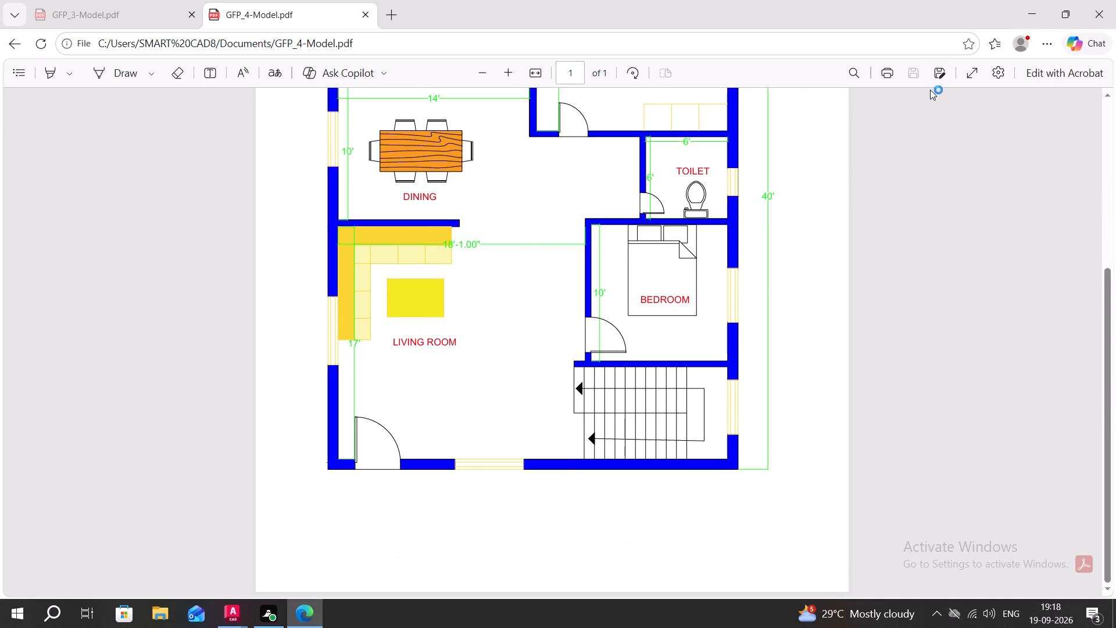
{"action": "left_click", "coordinate": [936, 69]}
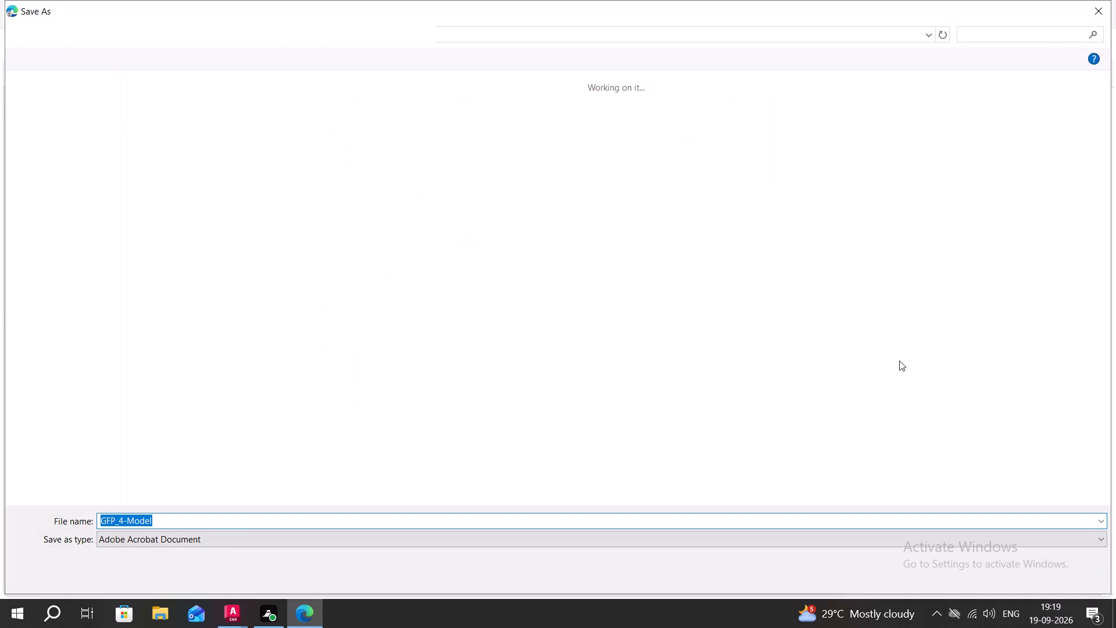
{"action": "left_click", "coordinate": [982, 573]}
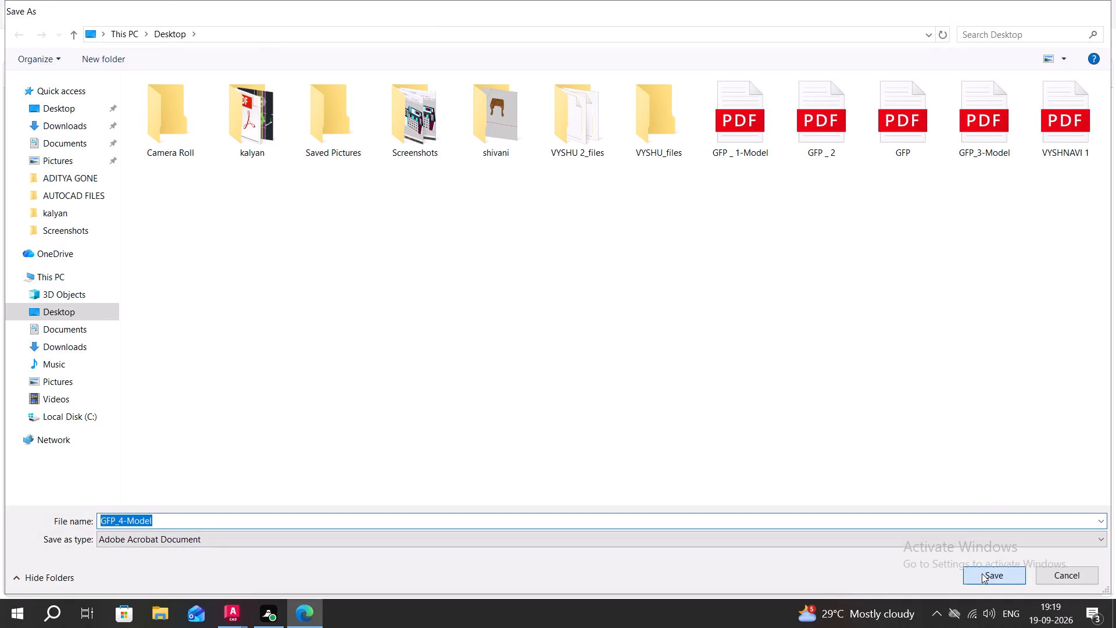
{"action": "scroll", "coordinate": [612, 475], "scroll_direction": "down", "scroll_amount": 5}
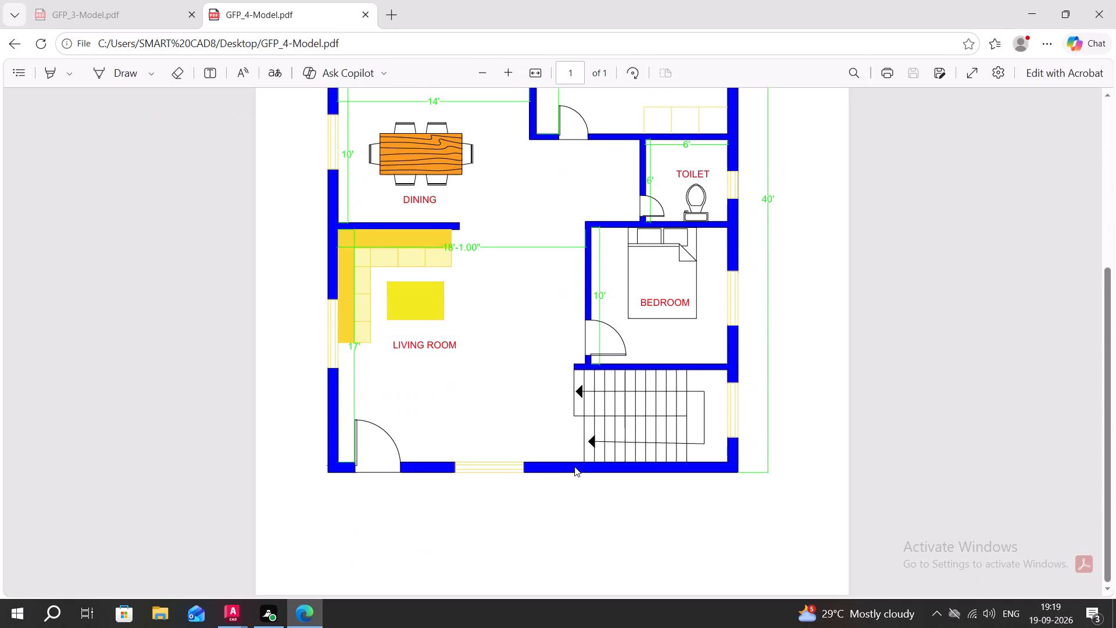
{"action": "scroll", "coordinate": [535, 466], "scroll_direction": "down", "scroll_amount": 1}
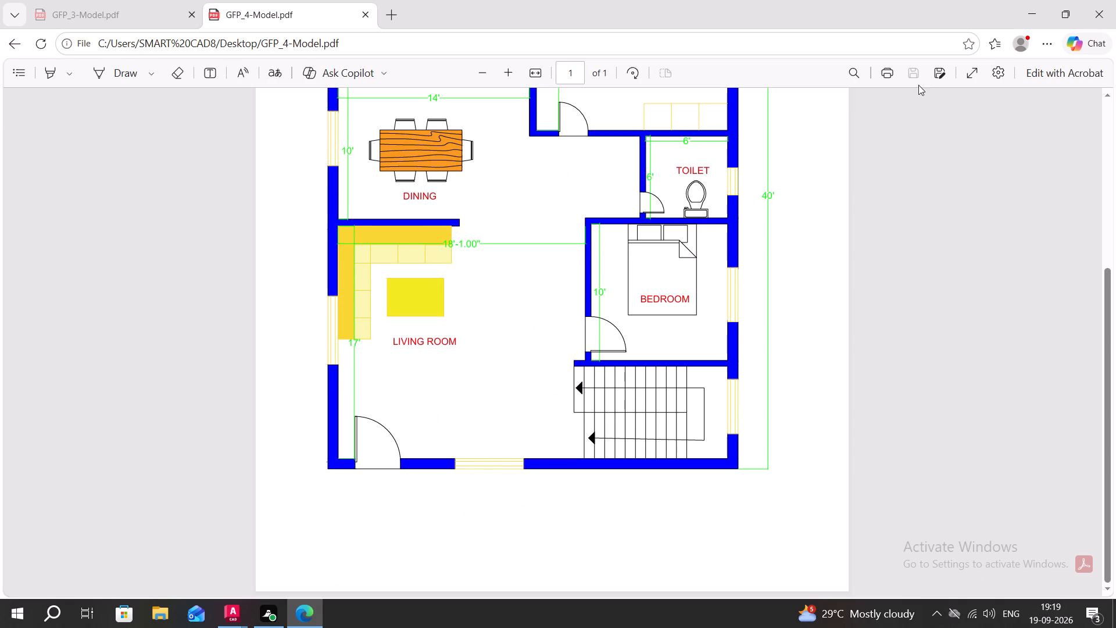
{"action": "left_click", "coordinate": [1101, 11]}
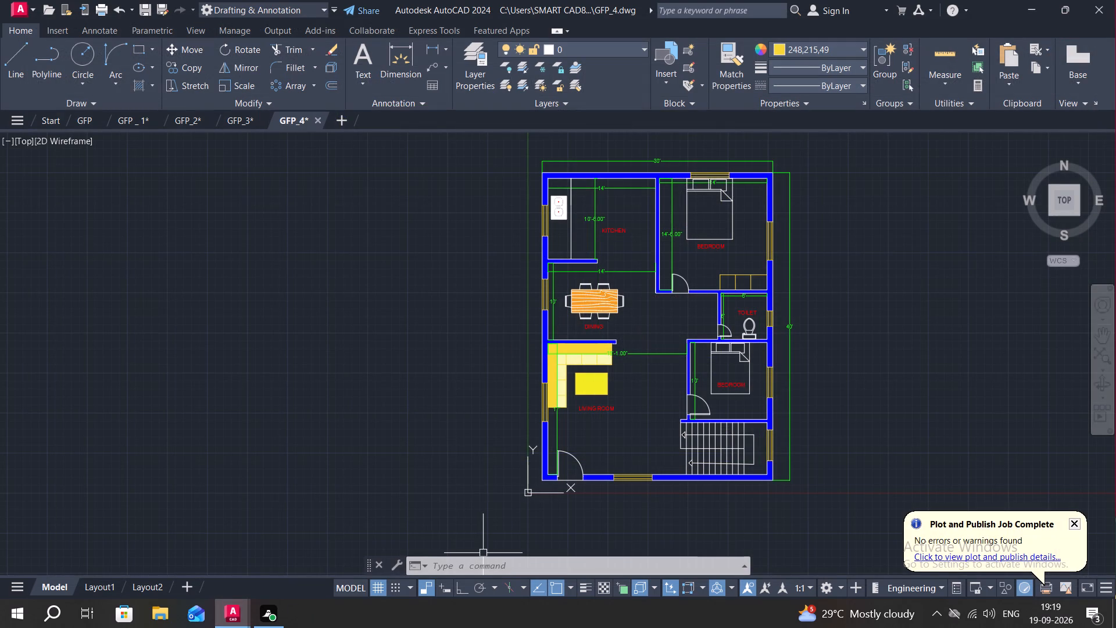
Query the LOGFILENAME variable for the GFP_4 drawing.
{"action": "type", "text": "LO"}
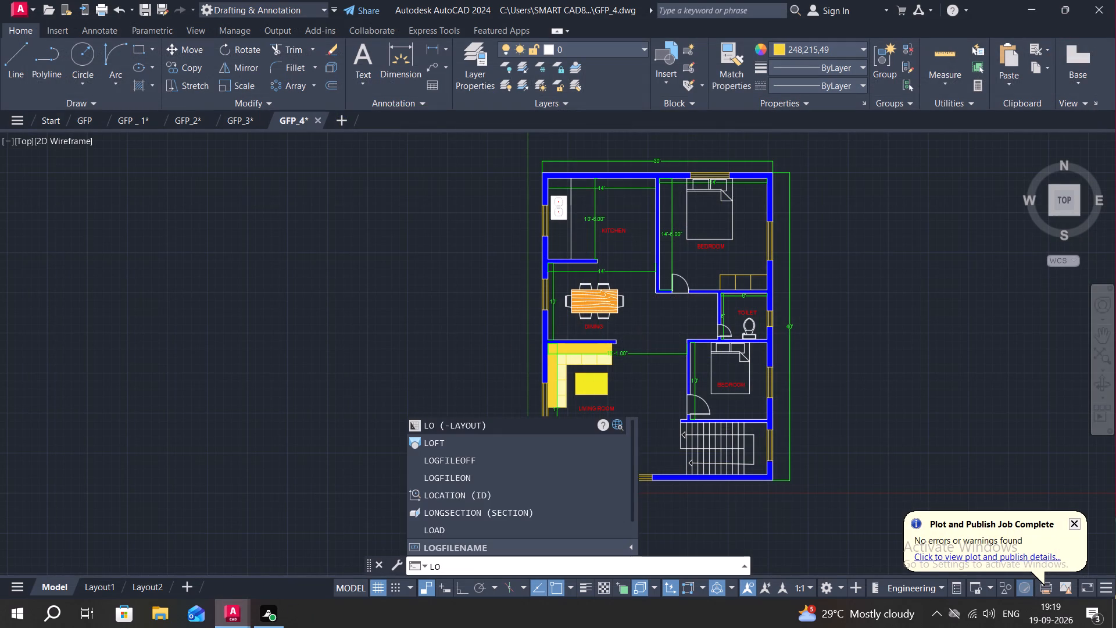
{"action": "key", "text": "g"}
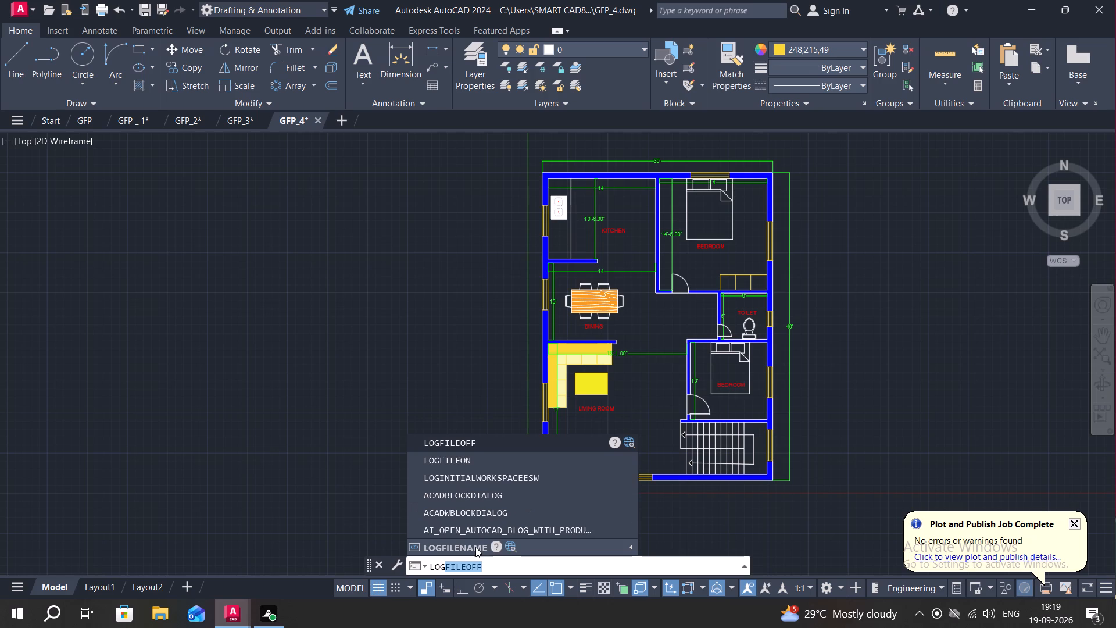
{"action": "left_click", "coordinate": [475, 547]}
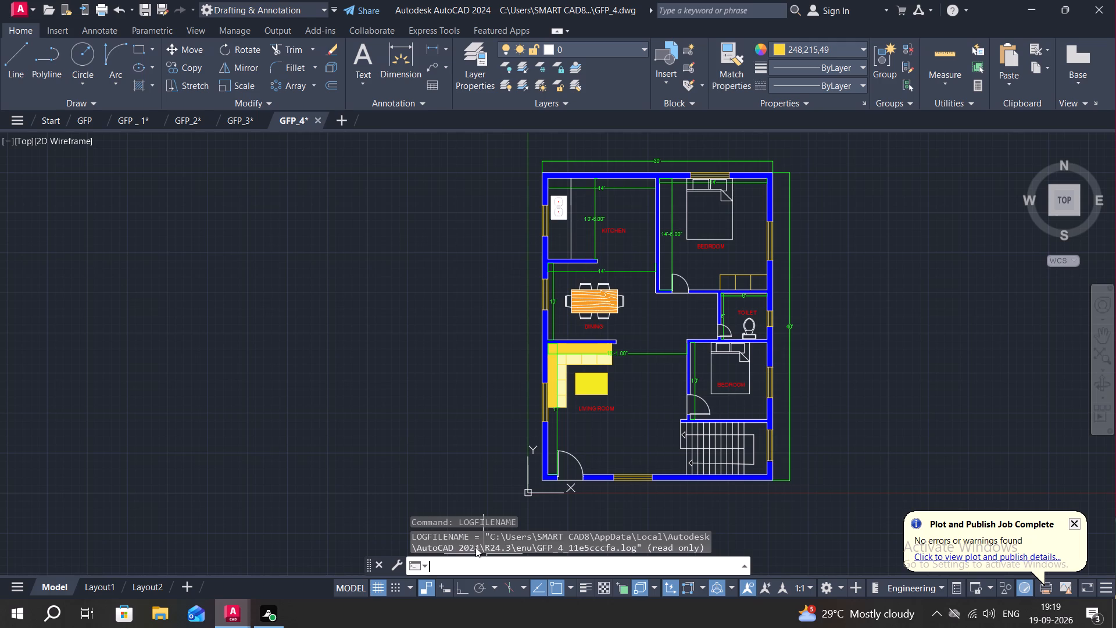
Switch to the GFP_3 drawing and query its LOGFILENAME variable.
{"action": "left_click", "coordinate": [236, 124]}
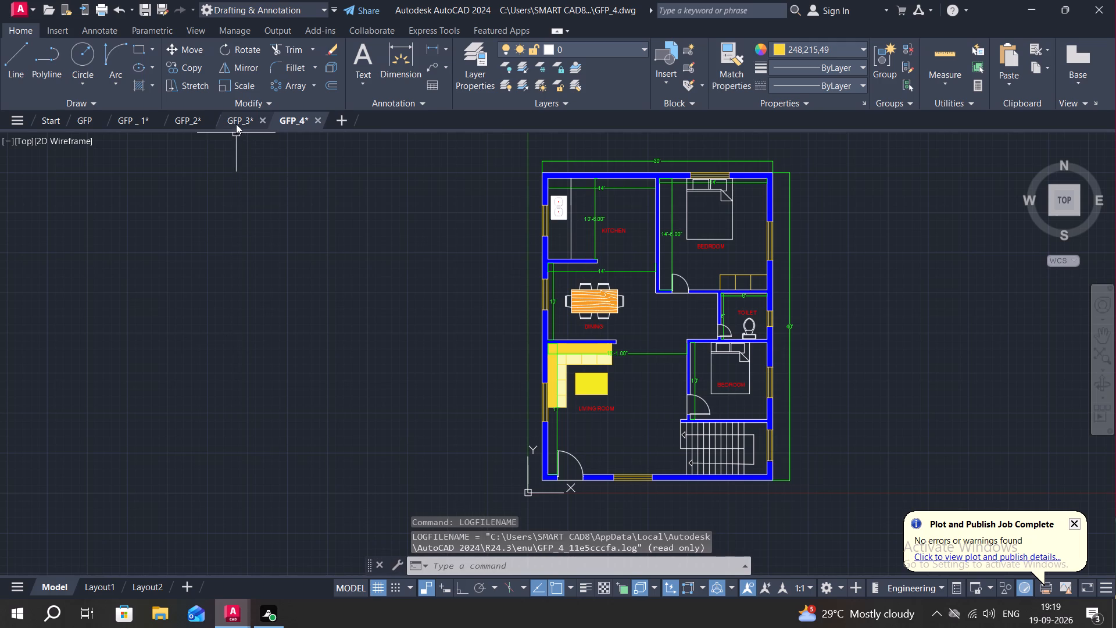
{"action": "left_click", "coordinate": [474, 564]}
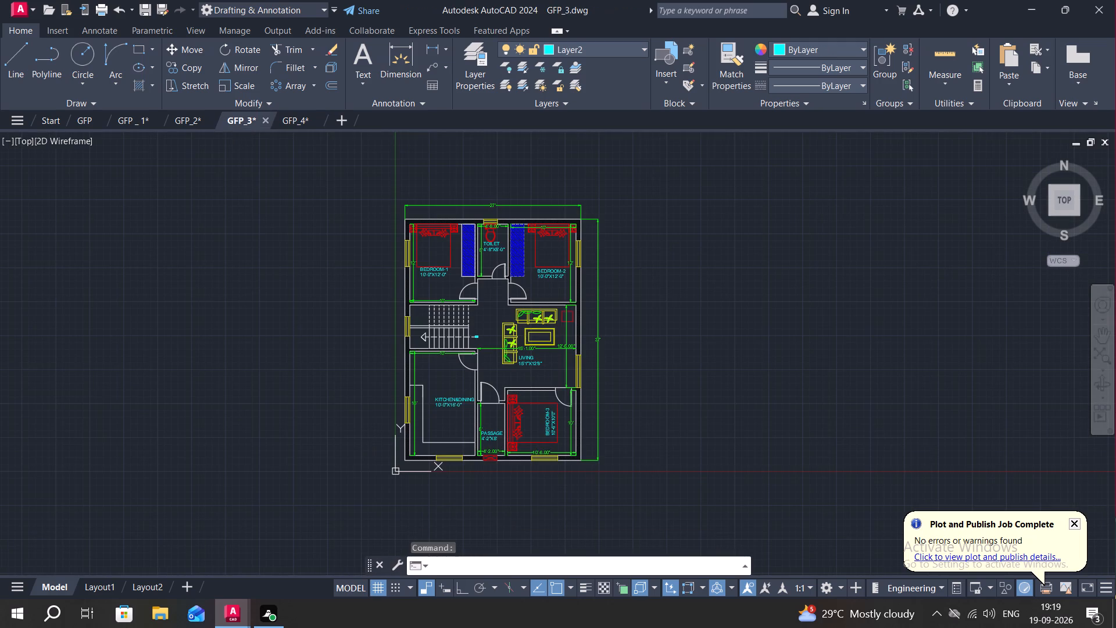
{"action": "type", "text": "LOG"}
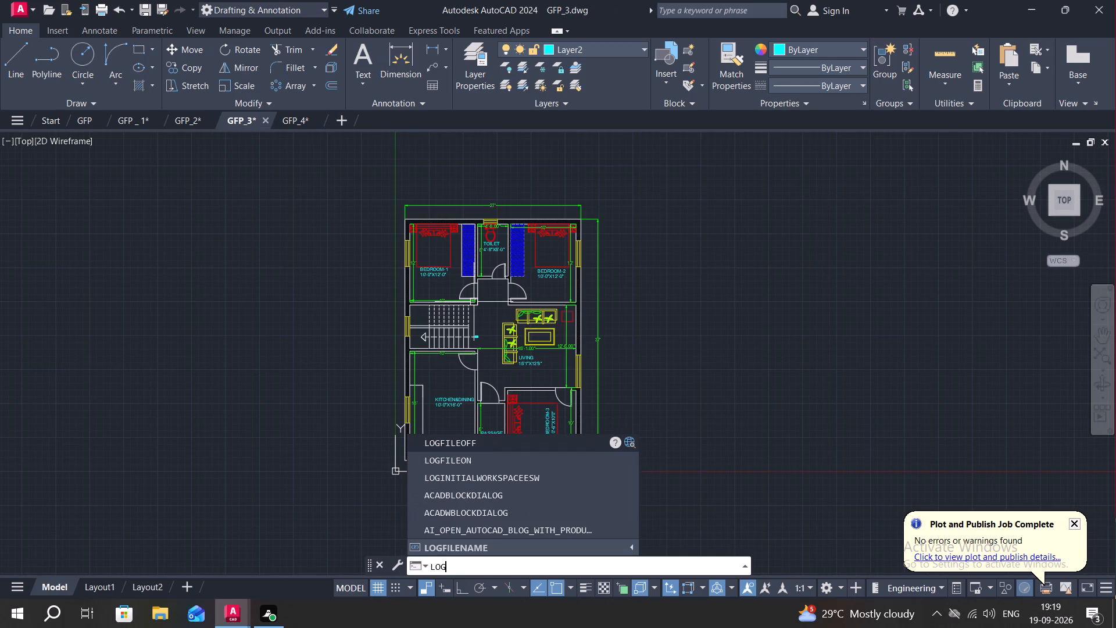
{"action": "left_click", "coordinate": [455, 545]}
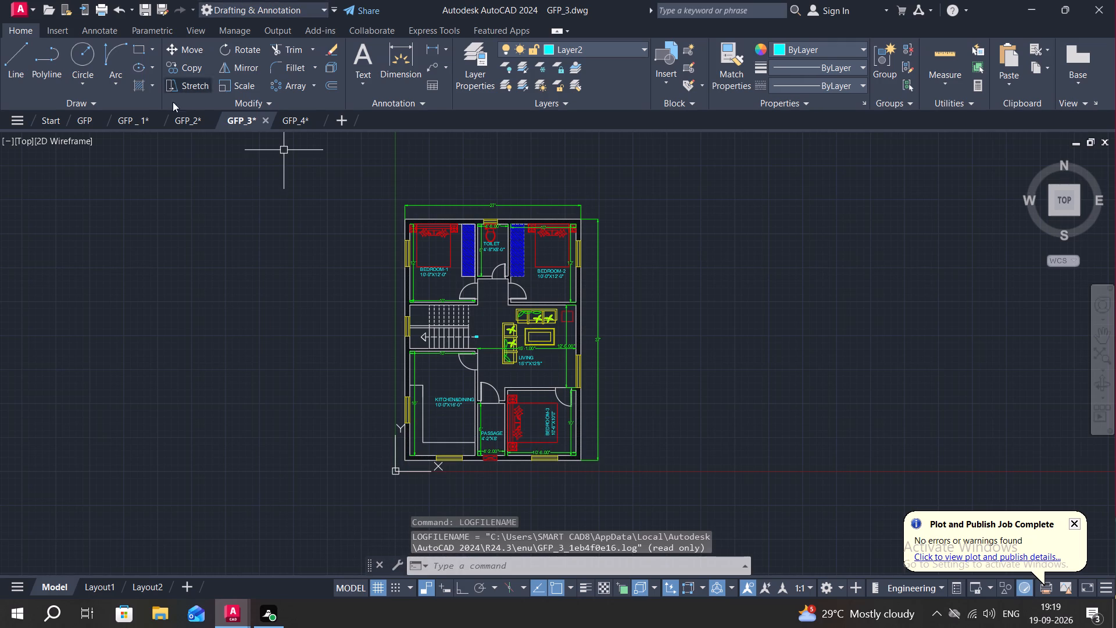
Switch to the GFP_2 drawing and query its LOGFILENAME variable.
{"action": "left_click", "coordinate": [182, 119]}
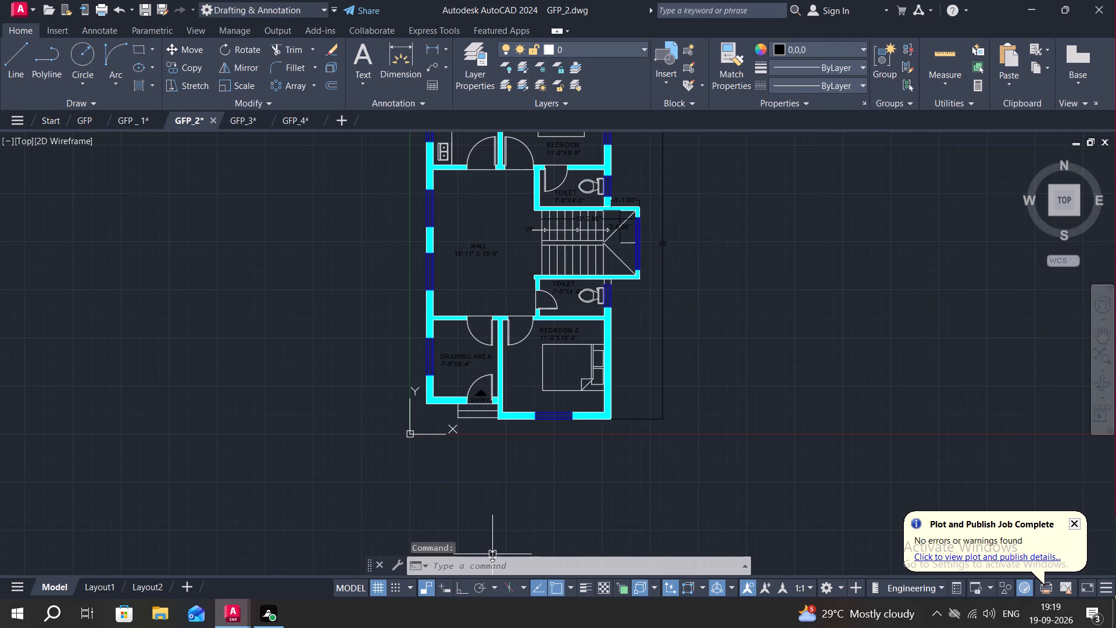
{"action": "left_click", "coordinate": [492, 564]}
{"action": "type", "text": "LOG"}
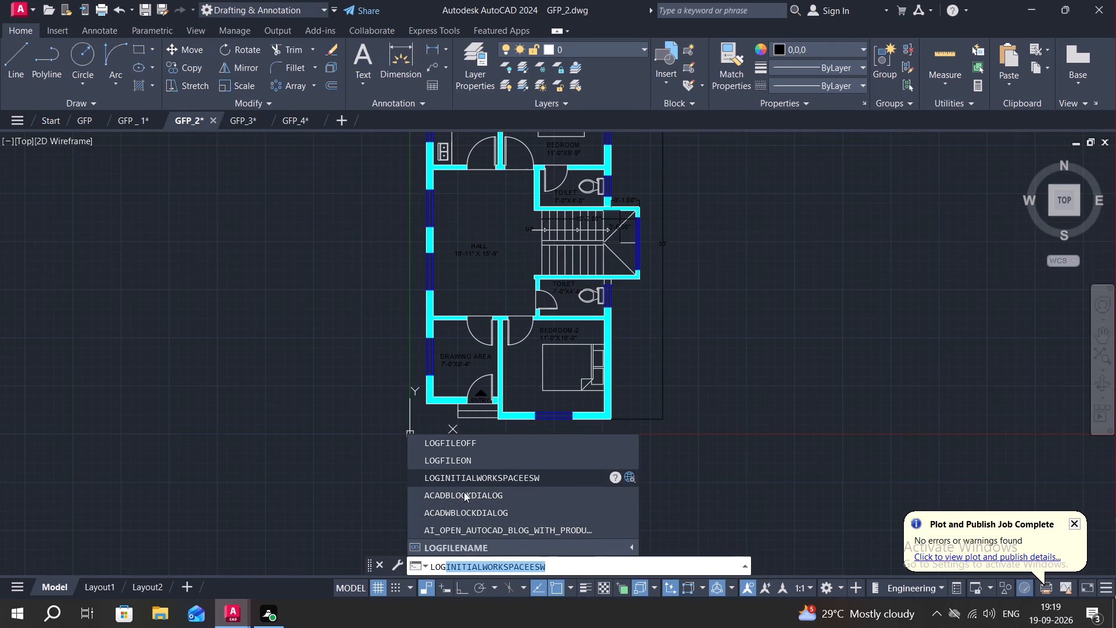
{"action": "left_click", "coordinate": [469, 547]}
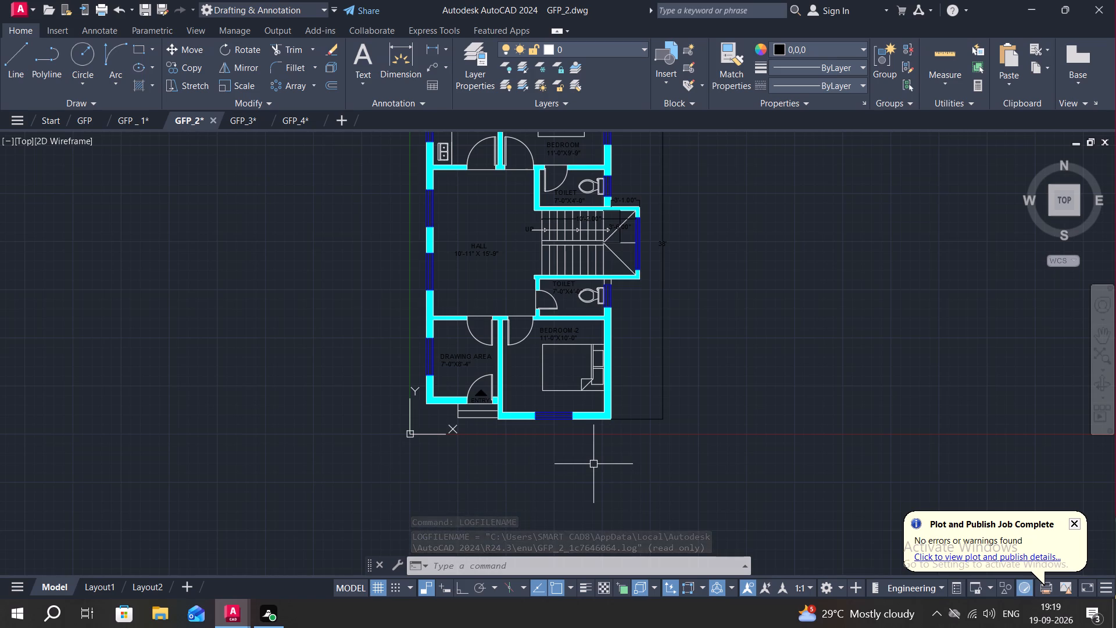
Switch to the GFP _ 1 drawing and query its LOGFILENAME variable.
{"action": "left_click", "coordinate": [127, 115]}
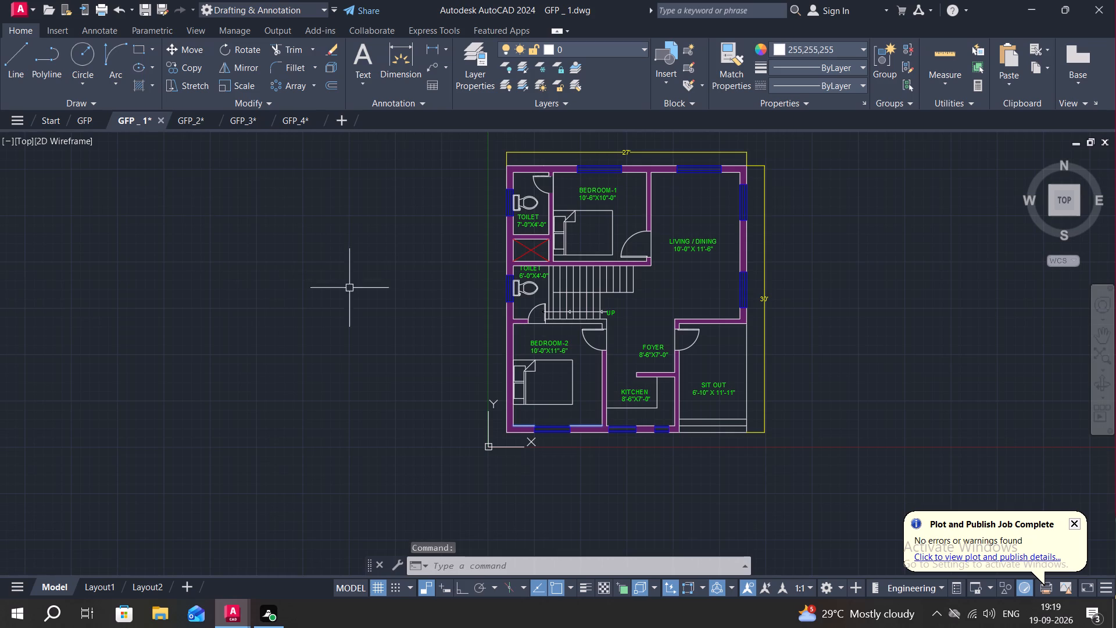
{"action": "middle_click_drag", "start_coordinate": [505, 313], "coordinate": [455, 318]}
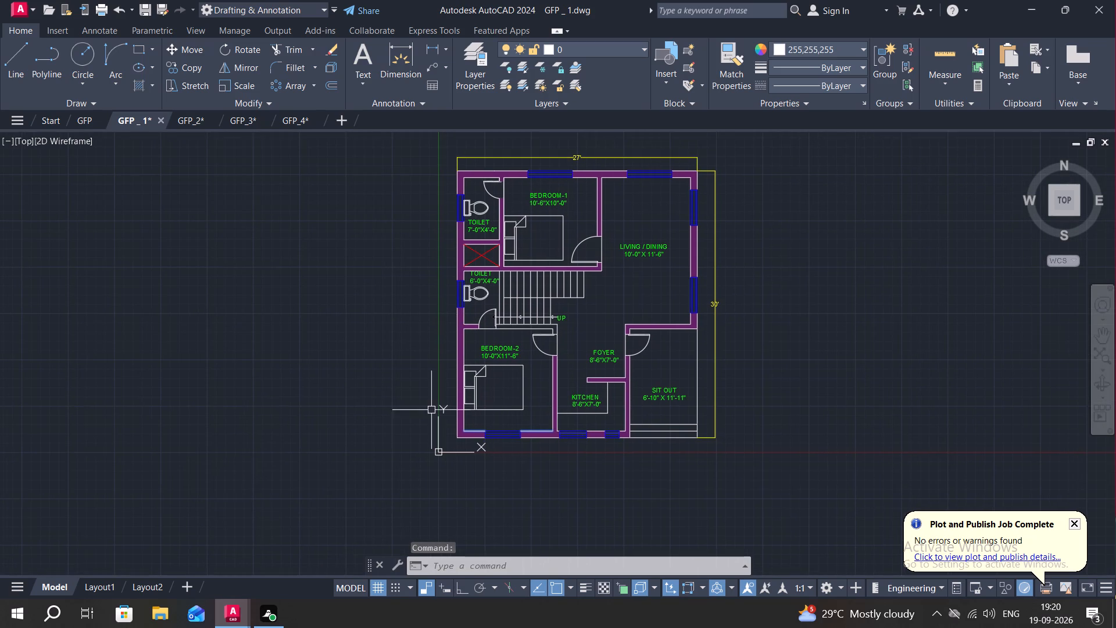
{"action": "left_click", "coordinate": [517, 564]}
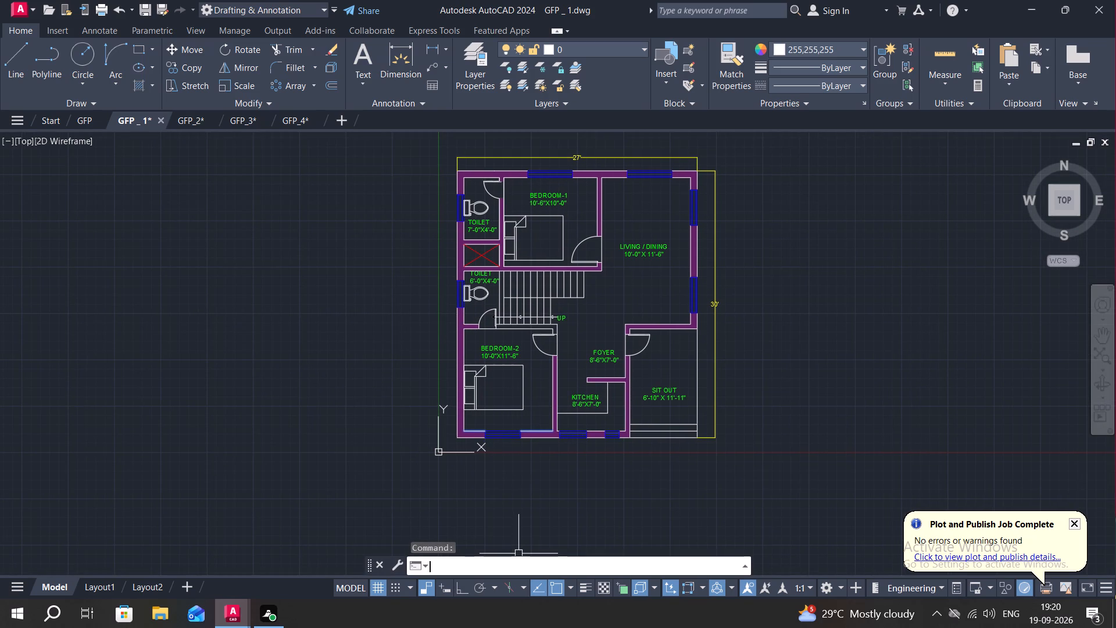
{"action": "type", "text": "LO"}
{"action": "key", "text": "g"}
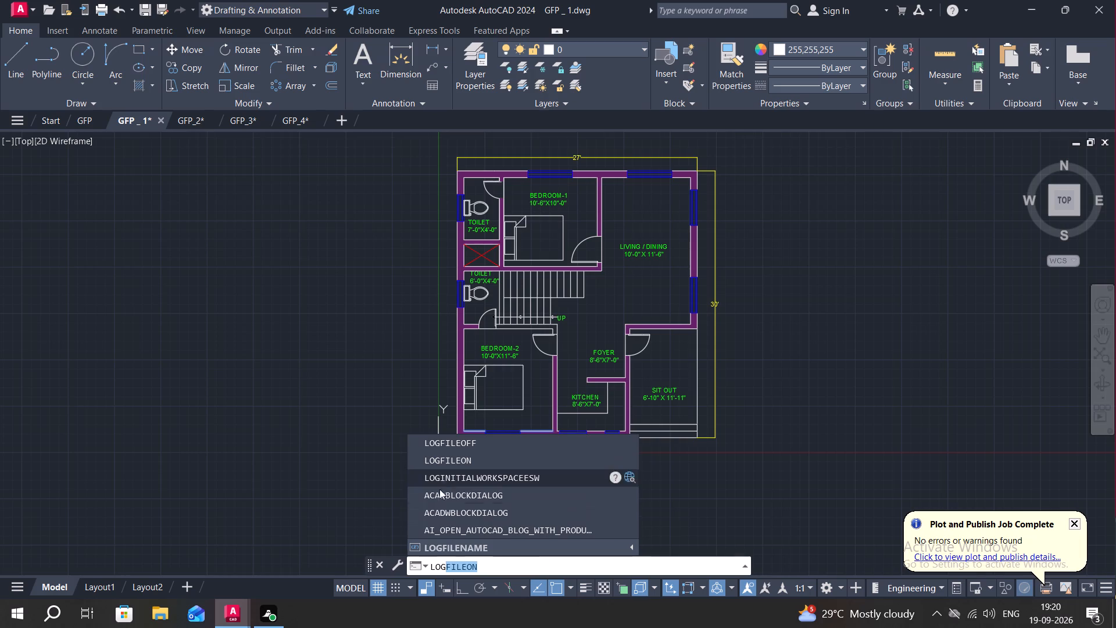
{"action": "left_click", "coordinate": [459, 547]}
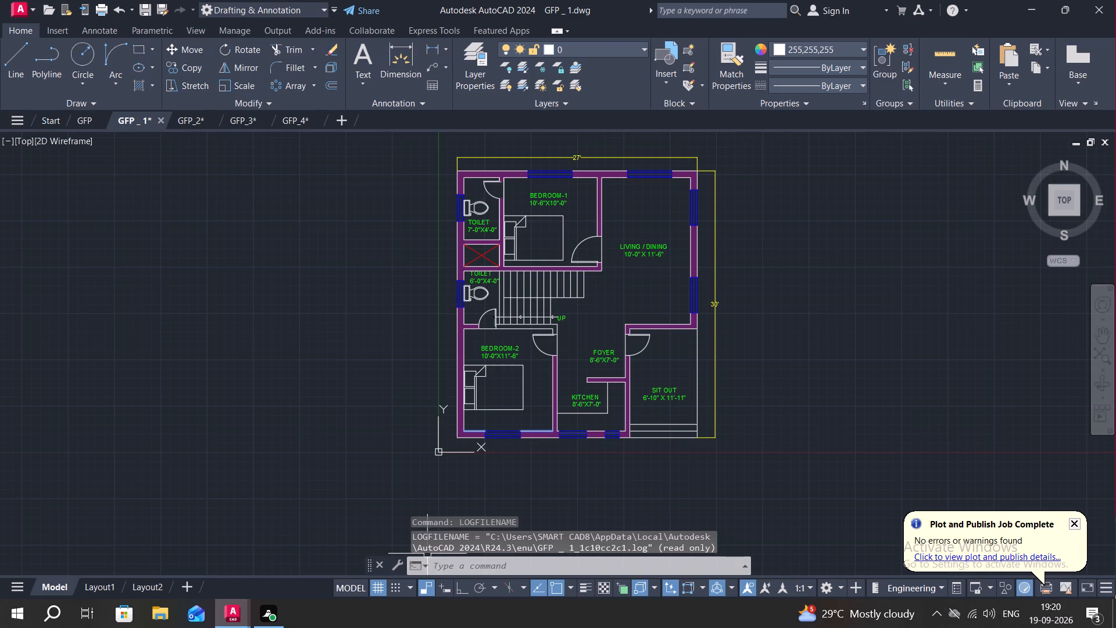
{"action": "key", "text": "Escape"}
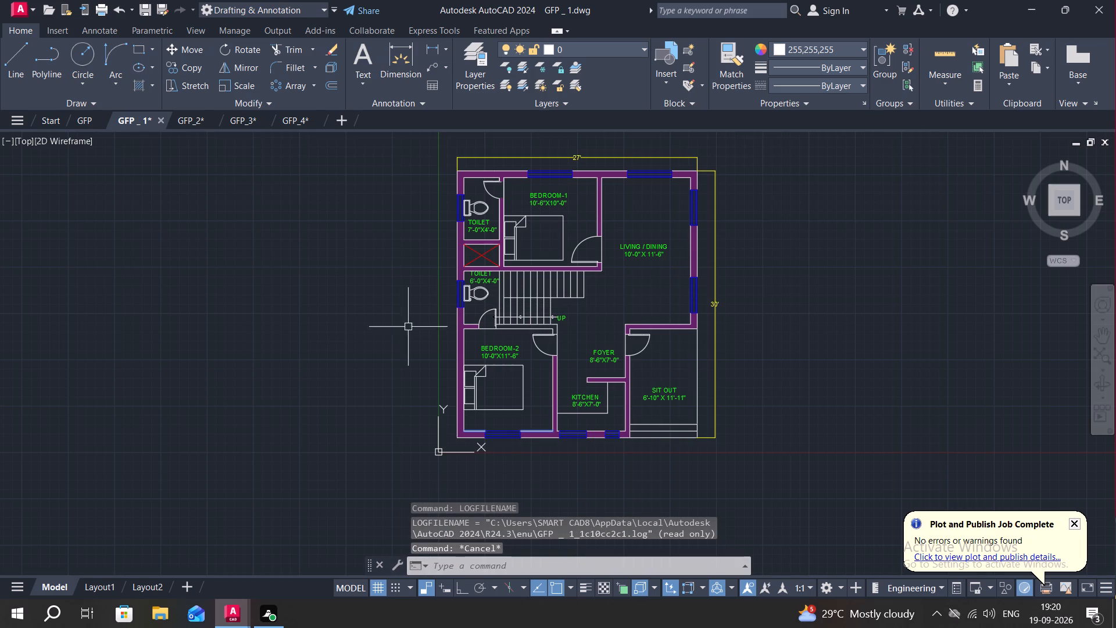
Switch to the GFP drawing.
{"action": "left_click", "coordinate": [77, 117]}
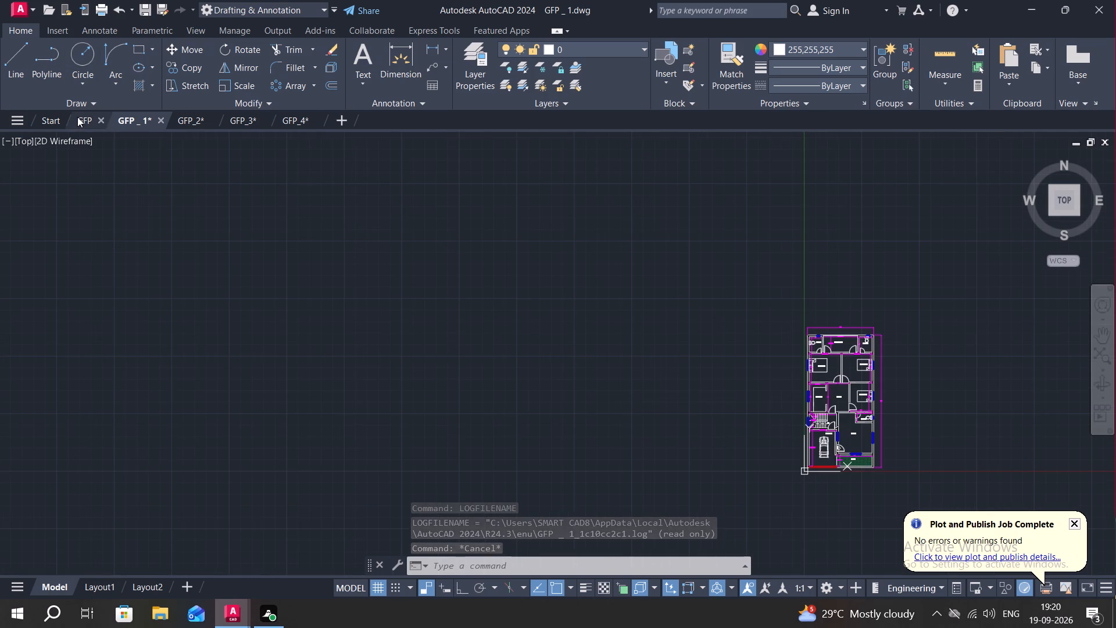
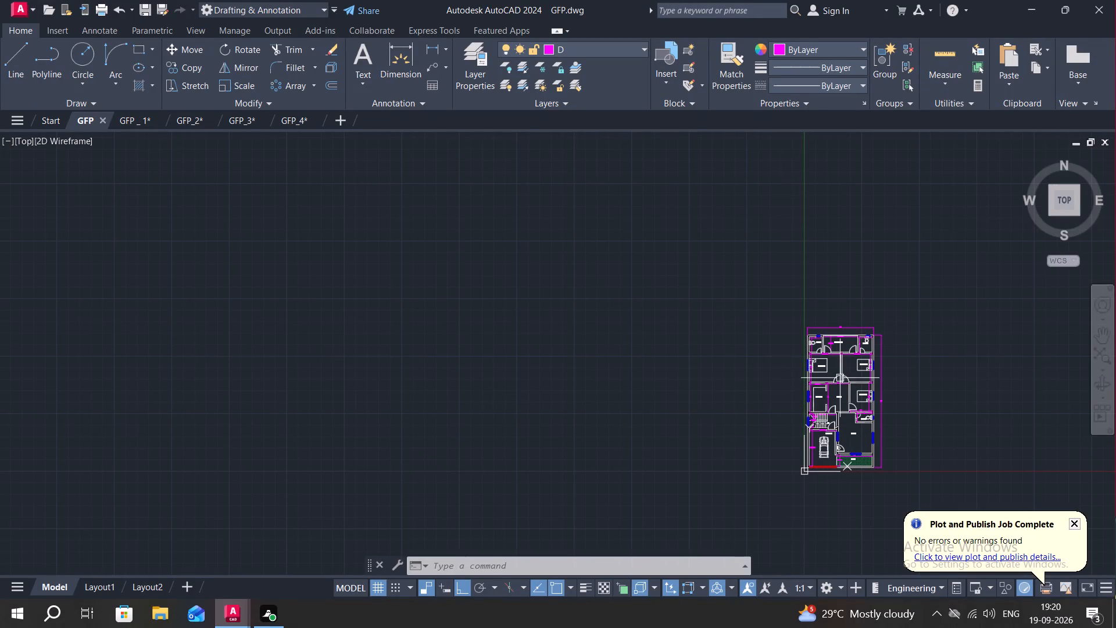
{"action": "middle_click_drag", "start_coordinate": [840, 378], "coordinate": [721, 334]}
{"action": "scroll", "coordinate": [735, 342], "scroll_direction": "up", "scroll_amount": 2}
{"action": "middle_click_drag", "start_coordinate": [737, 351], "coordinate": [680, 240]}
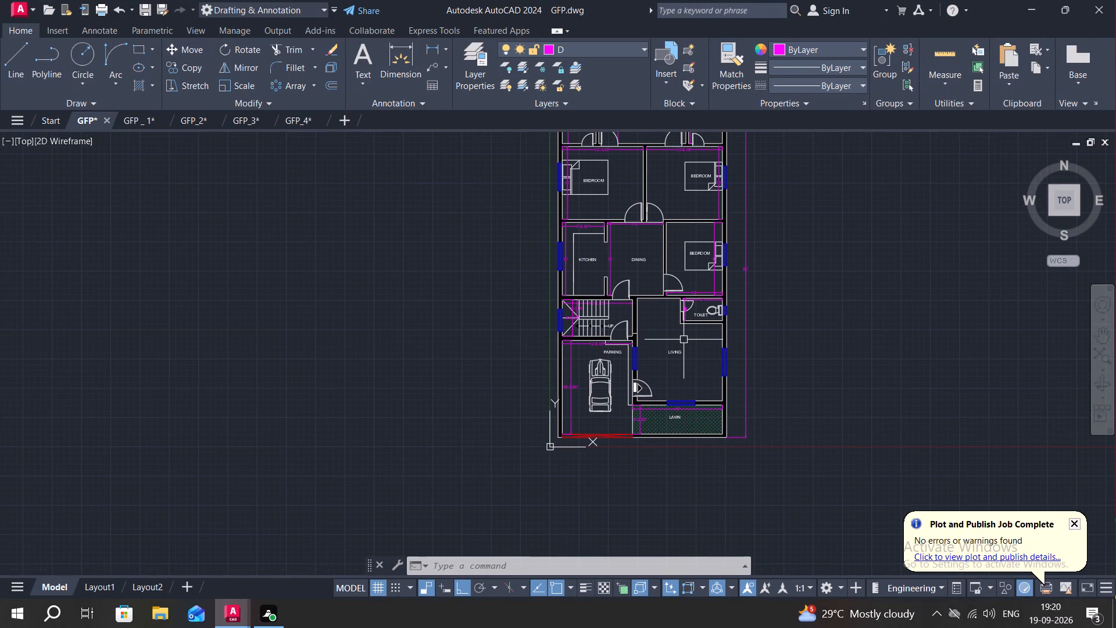